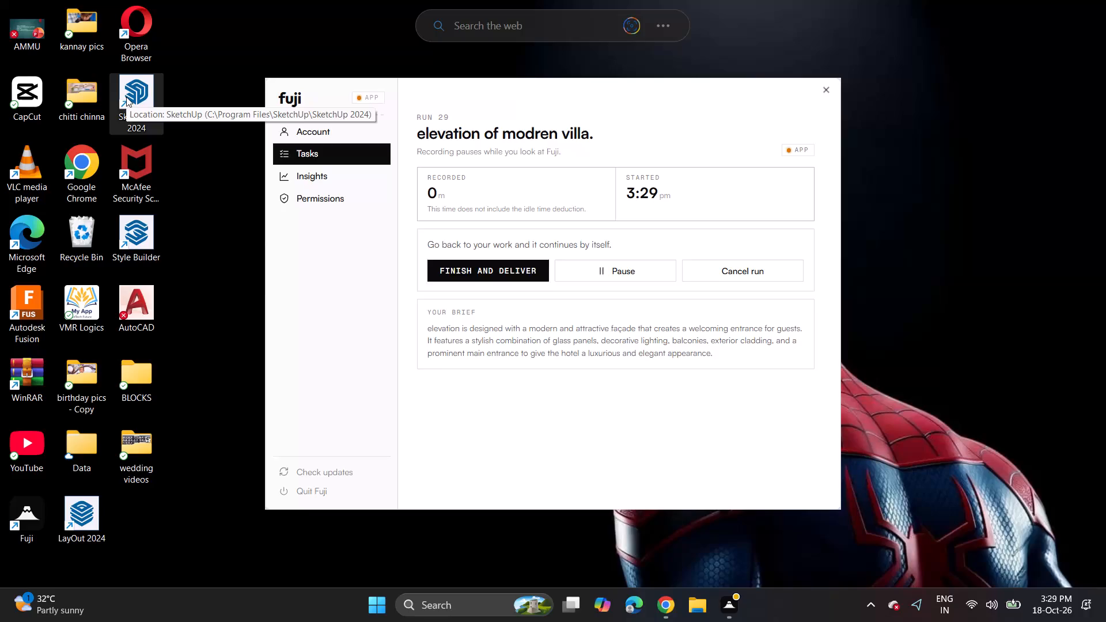
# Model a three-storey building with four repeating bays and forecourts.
# Launch SketchUp 2024 from the desktop and bring its welcome window to the front.
pyautogui.click(135, 106)
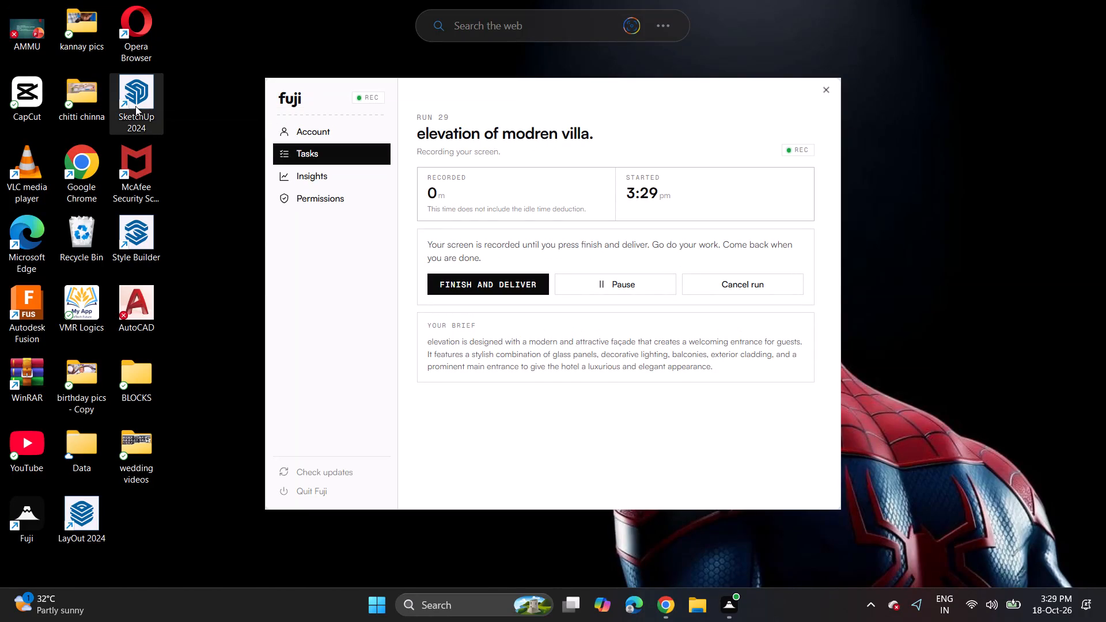
pyautogui.click(135, 106)
pyautogui.doubleClick(131, 98)
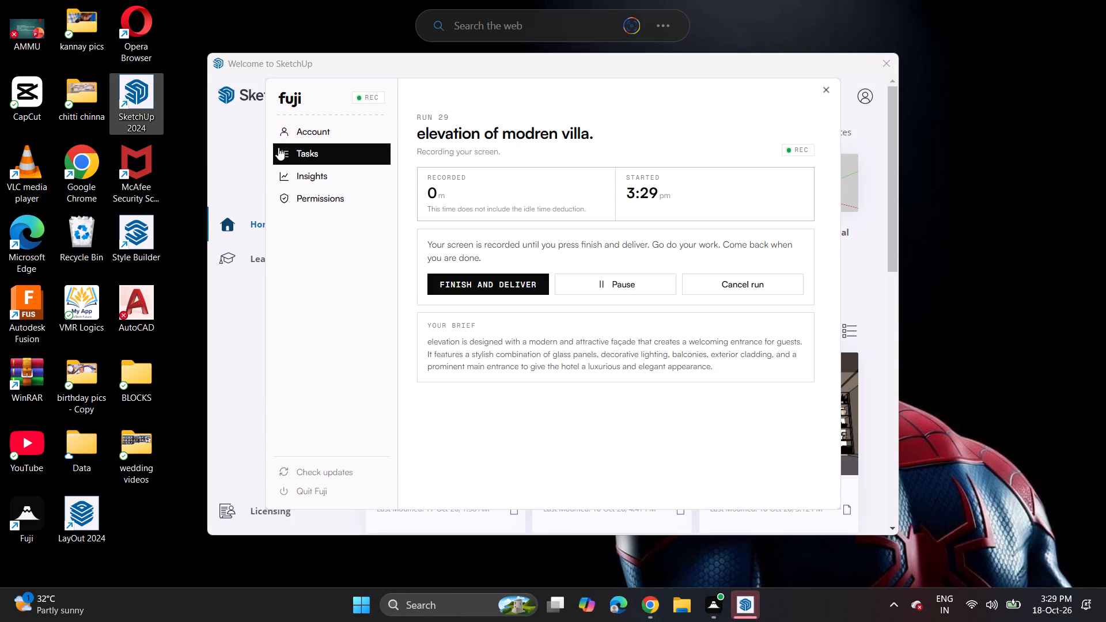
pyautogui.click(246, 165)
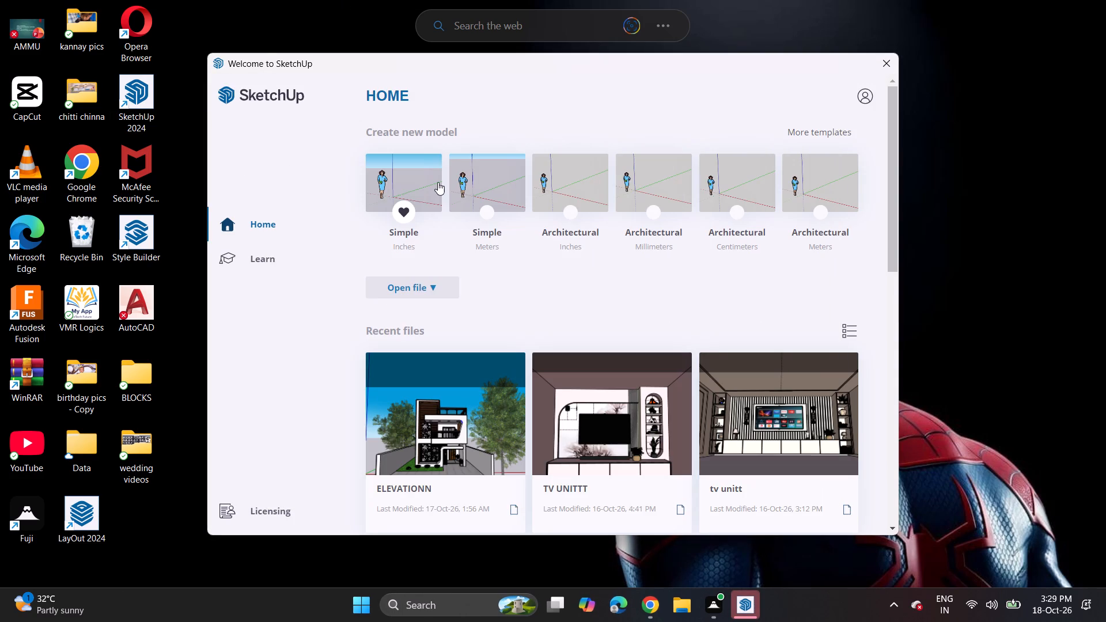
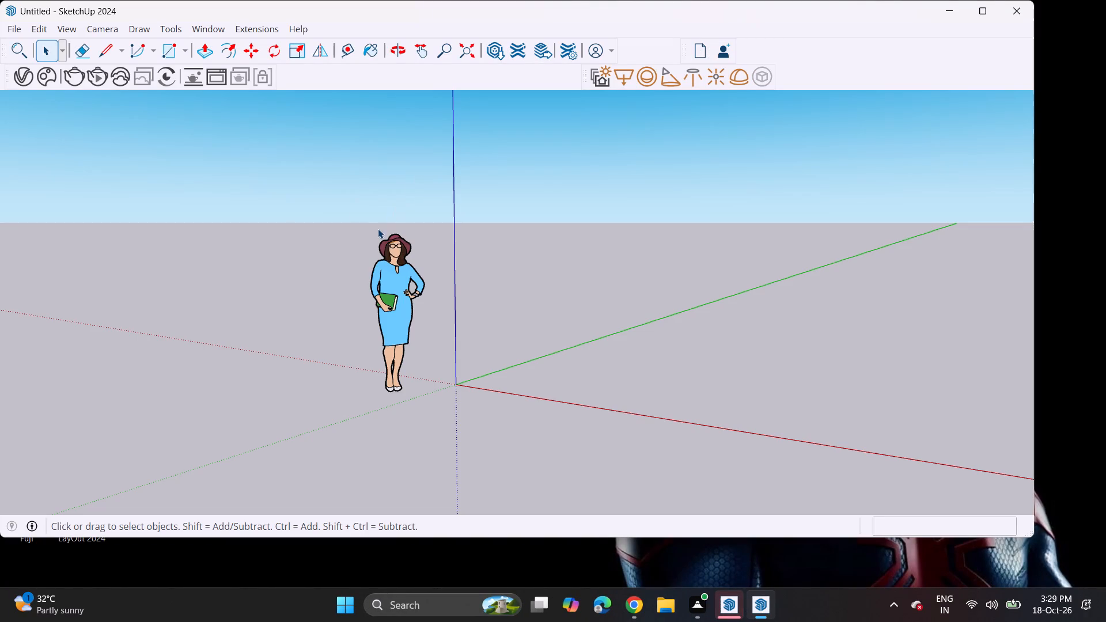
# Maximize the window of the new untitled model.
pyautogui.moveTo(368, 234); pyautogui.dragTo(451, 236, button='middle')
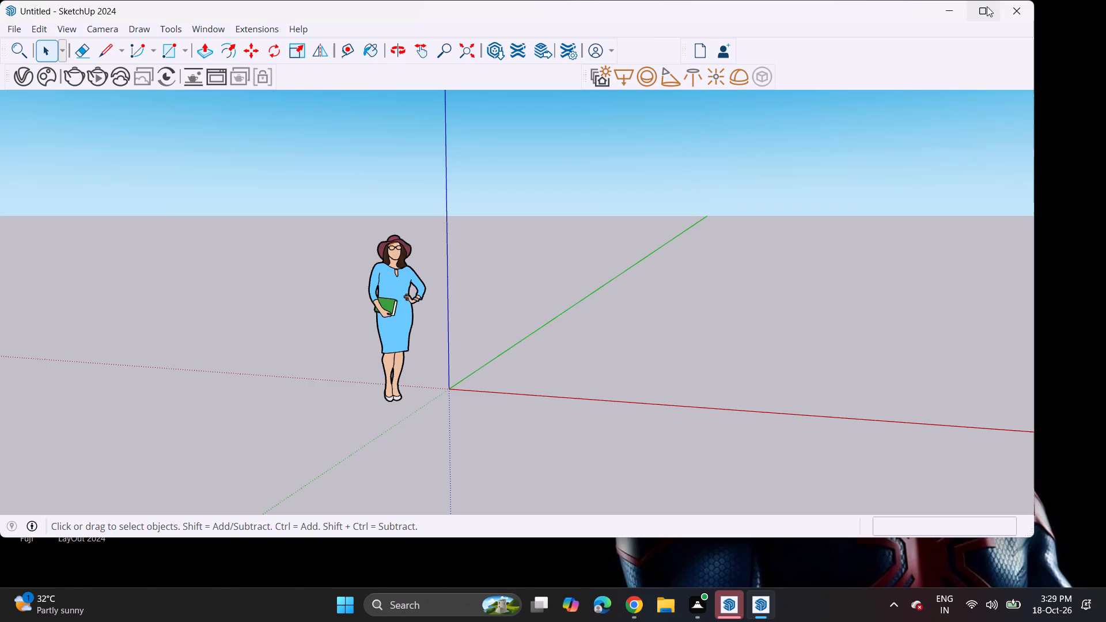
pyautogui.click(987, 6)
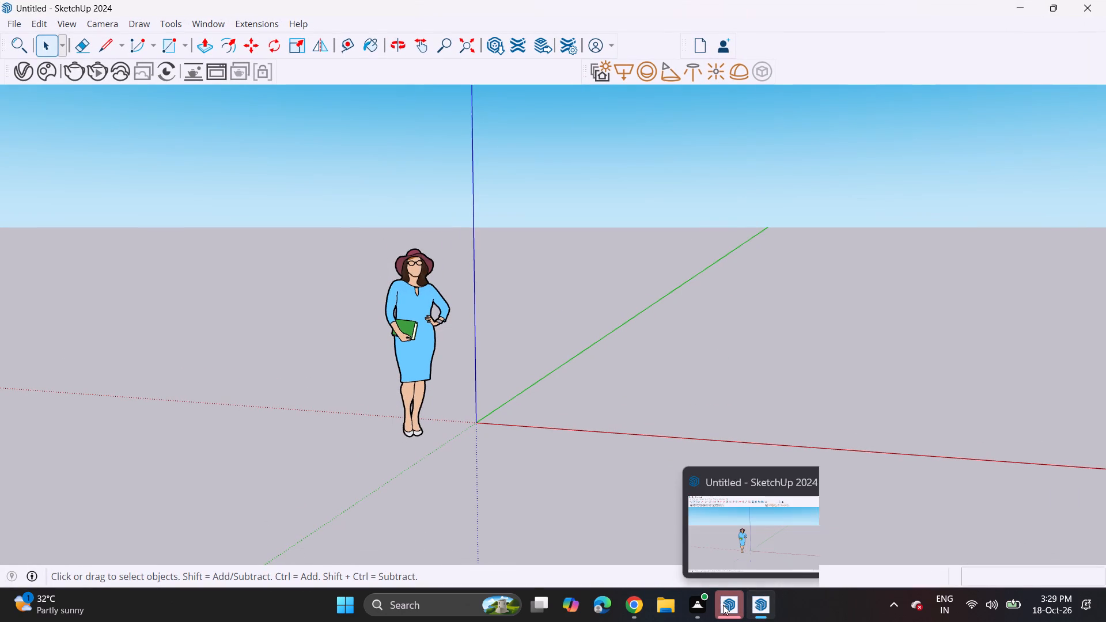
pyautogui.click(775, 475)
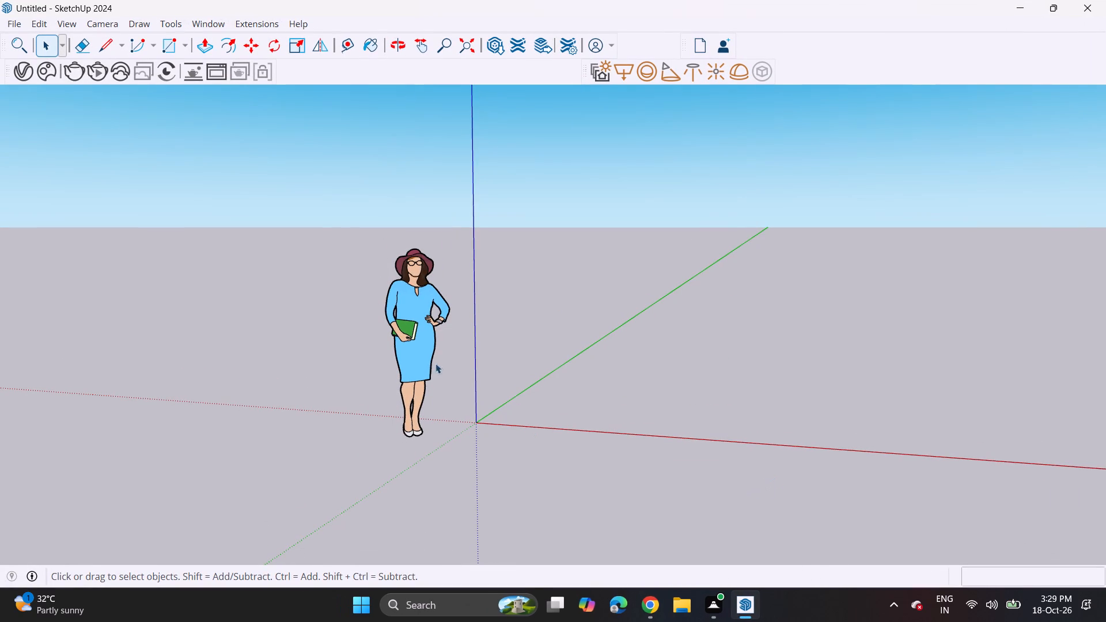
# Draw a ground rectangle about 23'9" by 11'1" with its long side along the red axis, beside the origin.
pyautogui.click(161, 52)
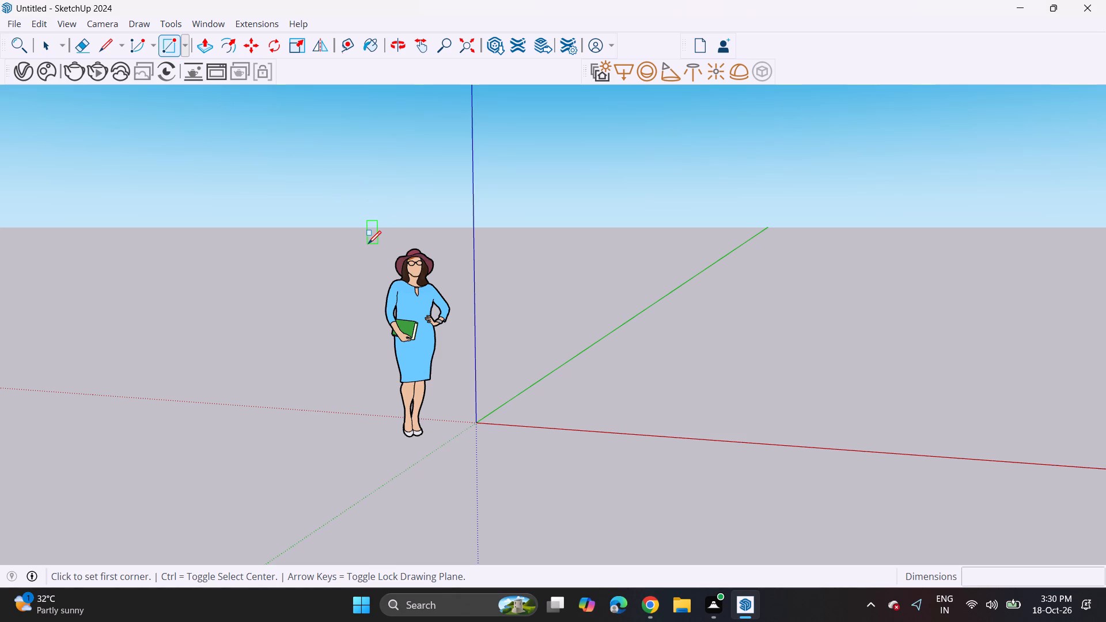
pyautogui.scroll(-3, 687, 453)
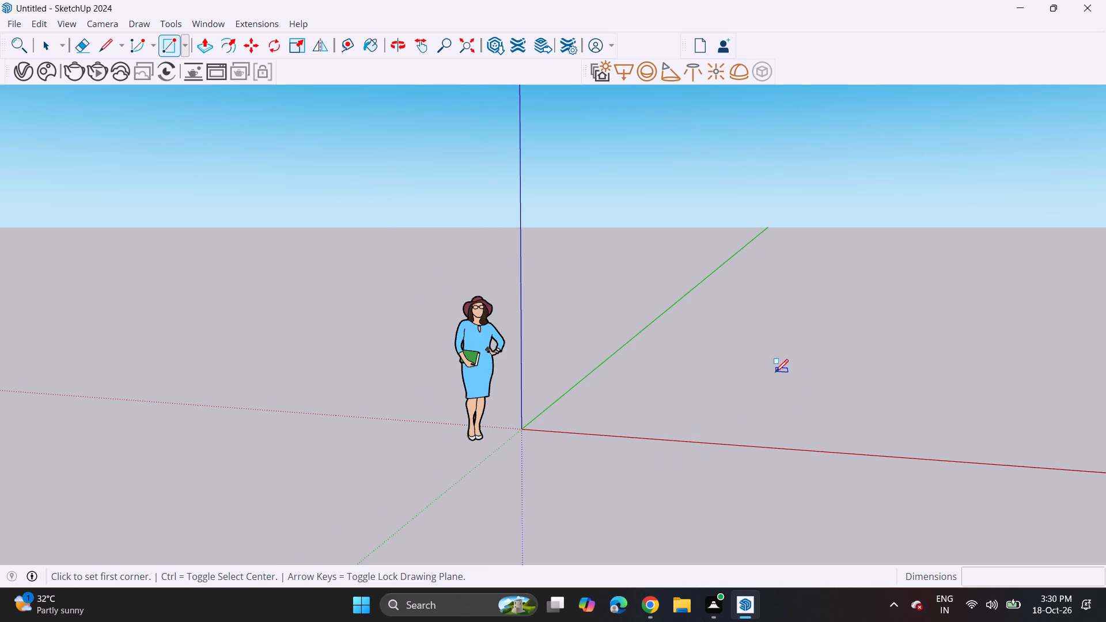
pyautogui.moveTo(743, 355); pyautogui.dragTo(498, 413, button='middle')
pyautogui.moveTo(481, 414); pyautogui.dragTo(613, 397, button='middle')
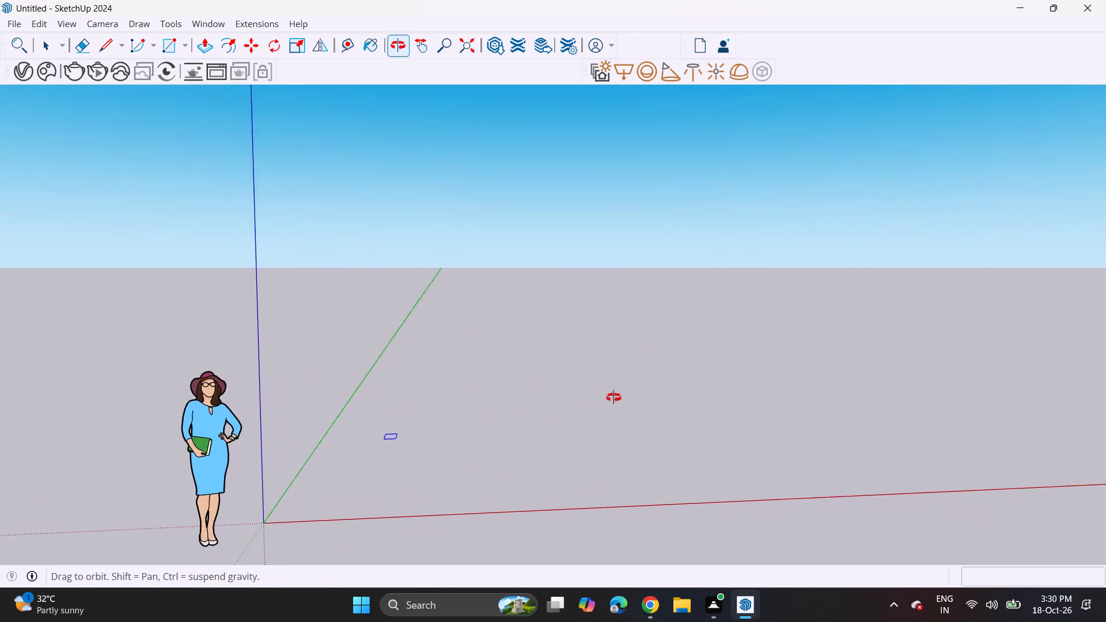
pyautogui.moveTo(613, 397); pyautogui.dragTo(627, 407, button='middle')
pyautogui.keyDown('shift'); pyautogui.moveTo(618, 409); pyautogui.dragTo(365, 445, button='middle'); pyautogui.keyUp('shift')
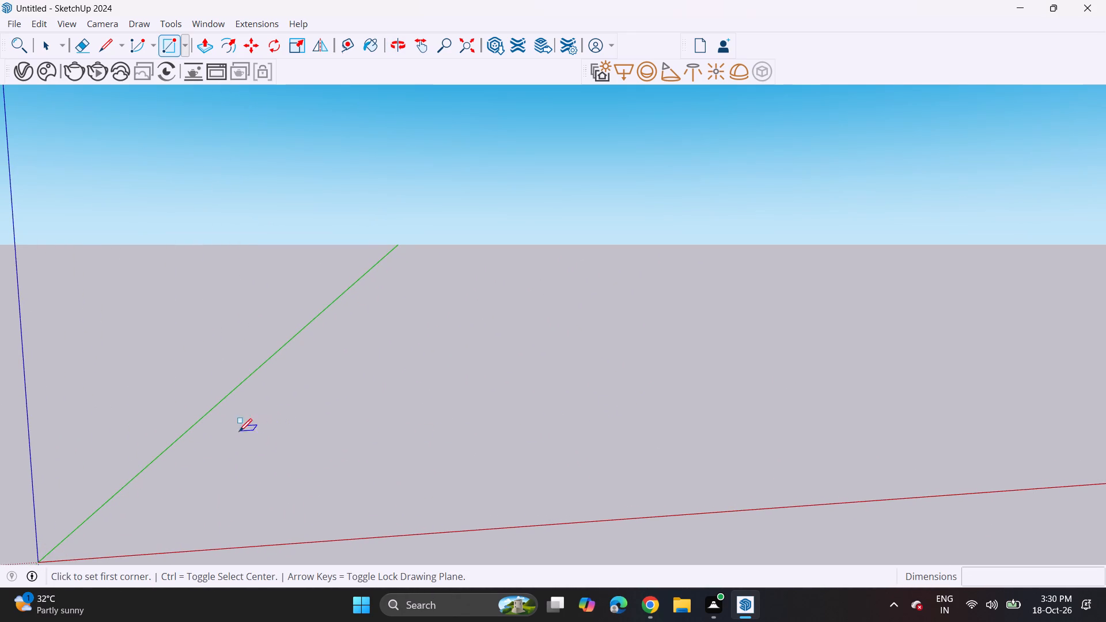
pyautogui.click(309, 475)
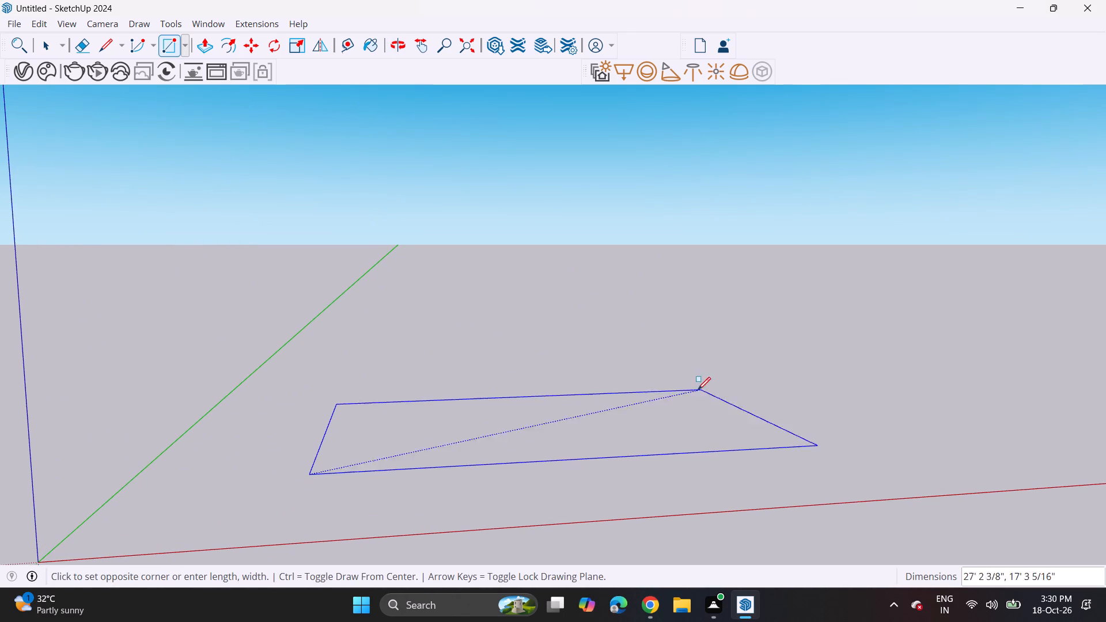
pyautogui.moveTo(626, 407); pyautogui.dragTo(570, 408, button='middle')
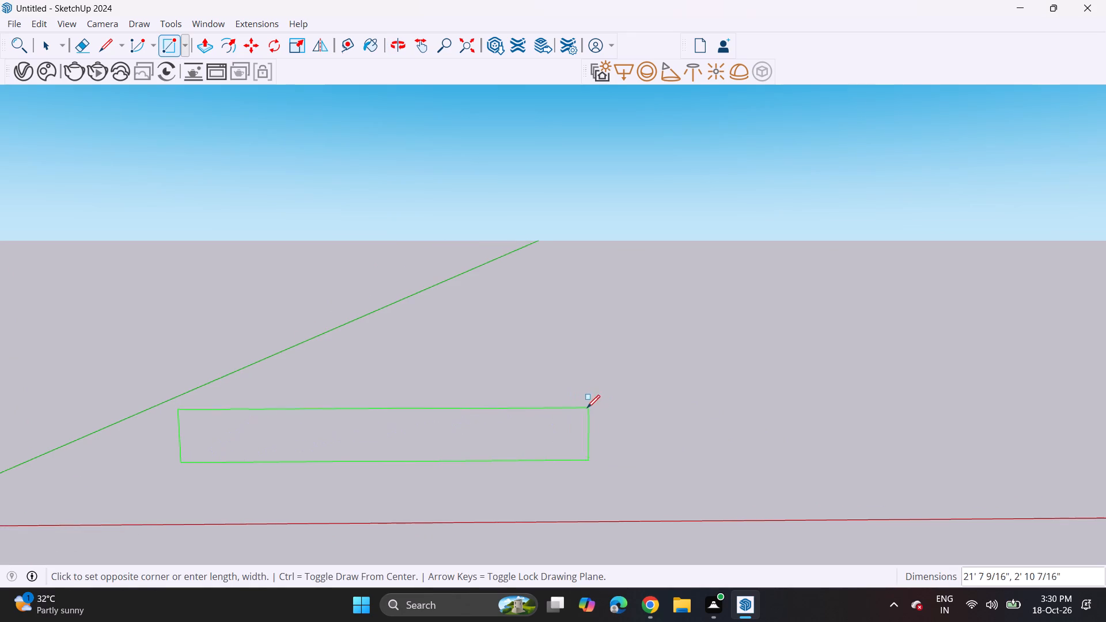
pyautogui.moveTo(590, 412); pyautogui.dragTo(593, 470, button='middle')
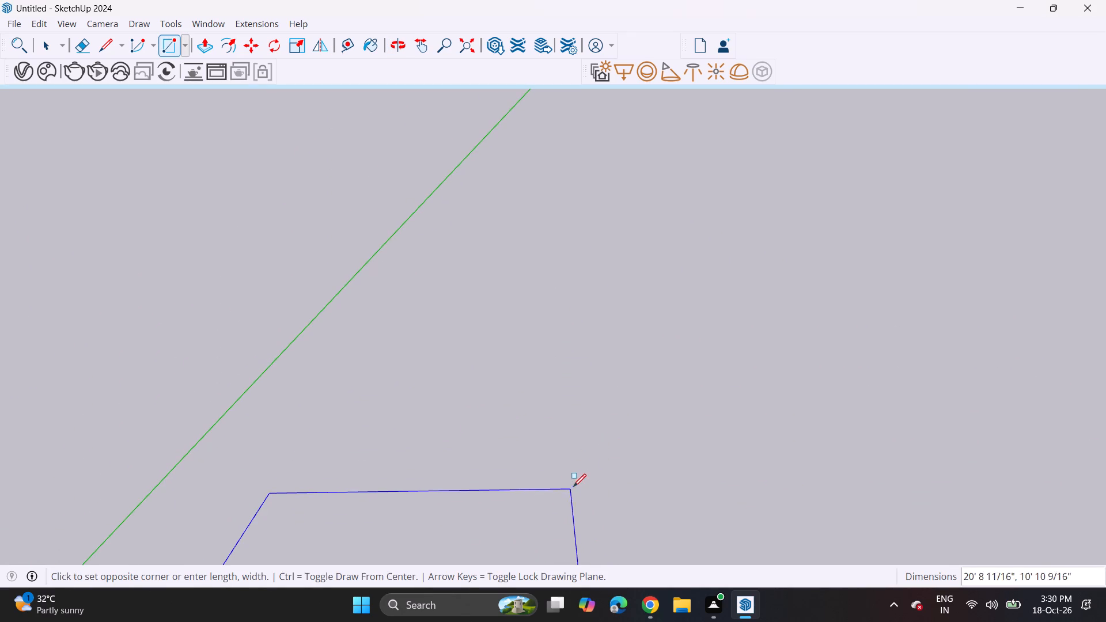
pyautogui.keyDown('shift'); pyautogui.moveTo(574, 484); pyautogui.dragTo(660, 272, button='middle'); pyautogui.keyUp('shift')
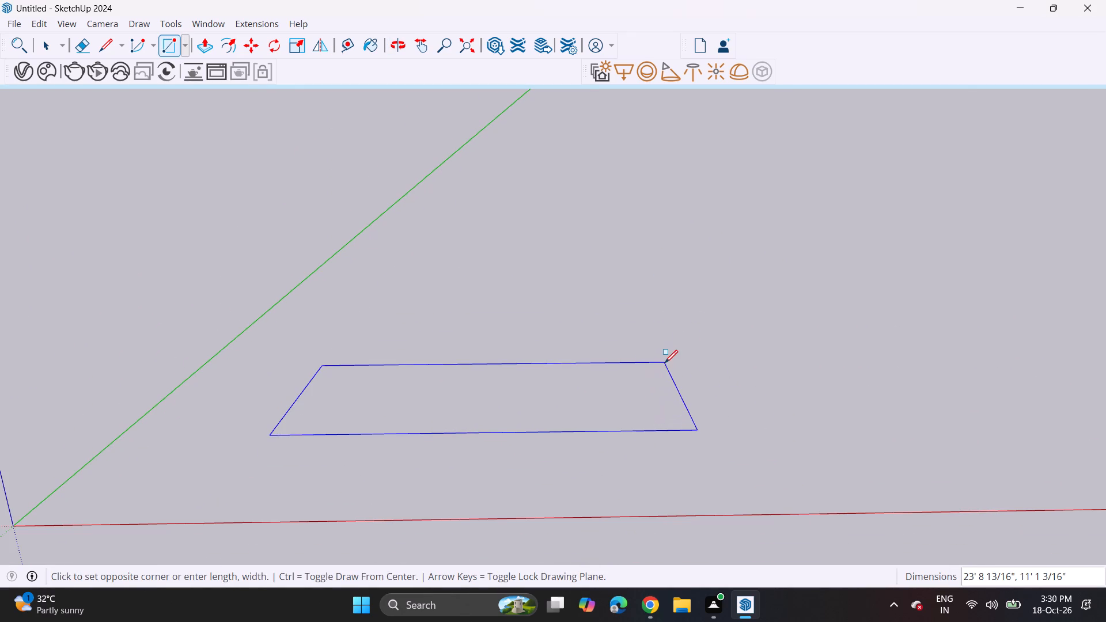
pyautogui.click(665, 363)
# Push/Pull the ground rectangle up 10' into a building block.
pyautogui.click(199, 48)
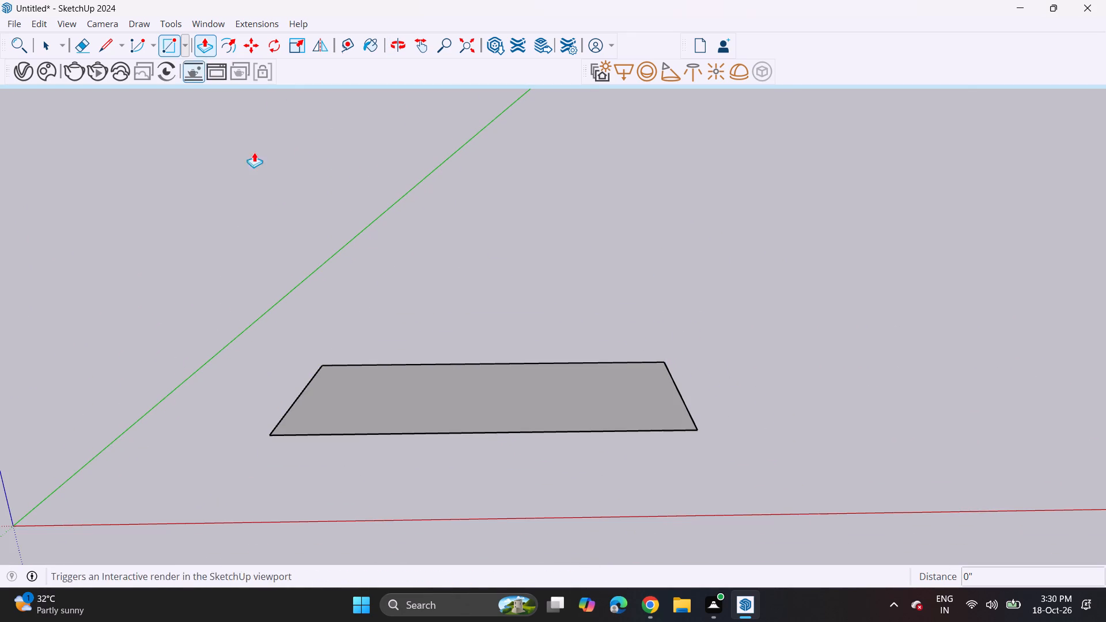
pyautogui.click(449, 420)
pyautogui.write("10'")
pyautogui.press('Return')
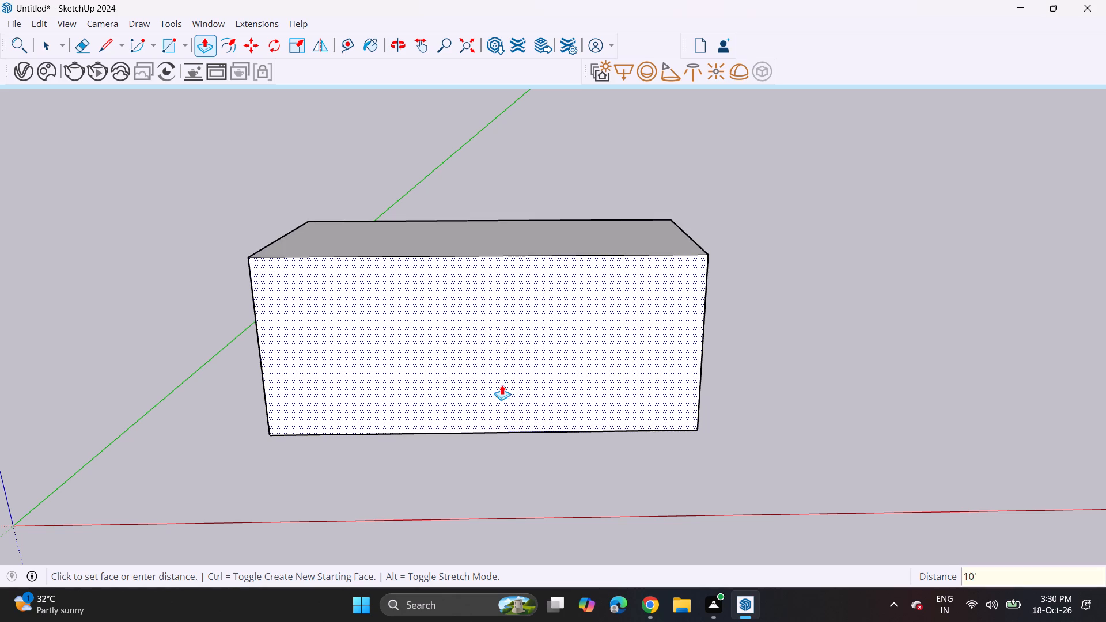
# Pull the block's end face farthest from the origin outward along the red axis by about 8'7".
pyautogui.moveTo(501, 375); pyautogui.dragTo(404, 342, button='middle')
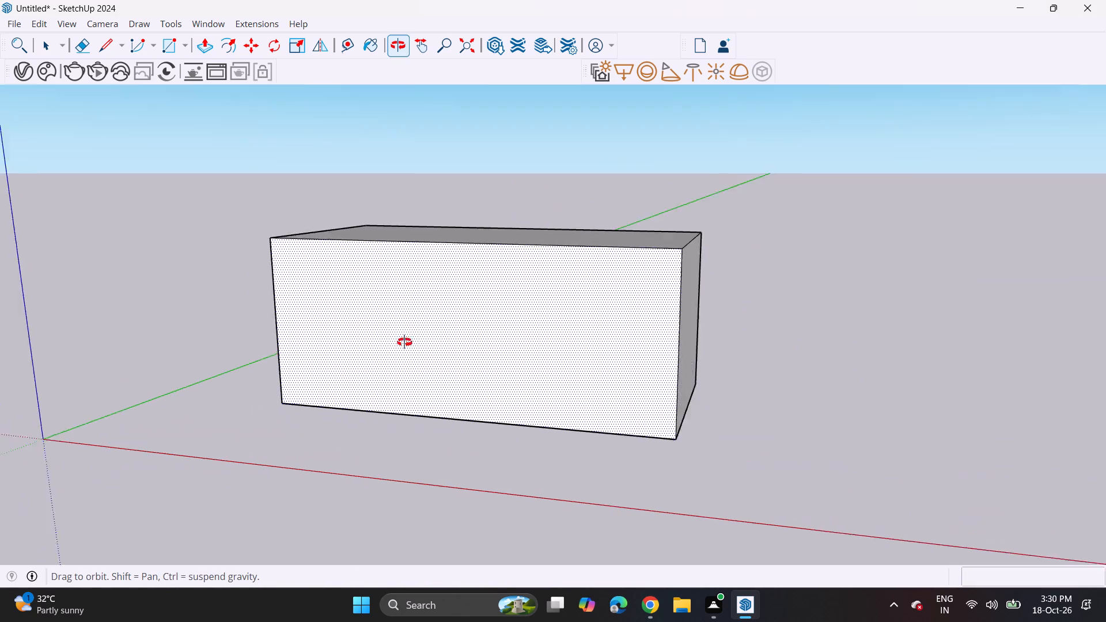
pyautogui.moveTo(404, 342); pyautogui.dragTo(361, 339, button='middle')
pyautogui.click(678, 356)
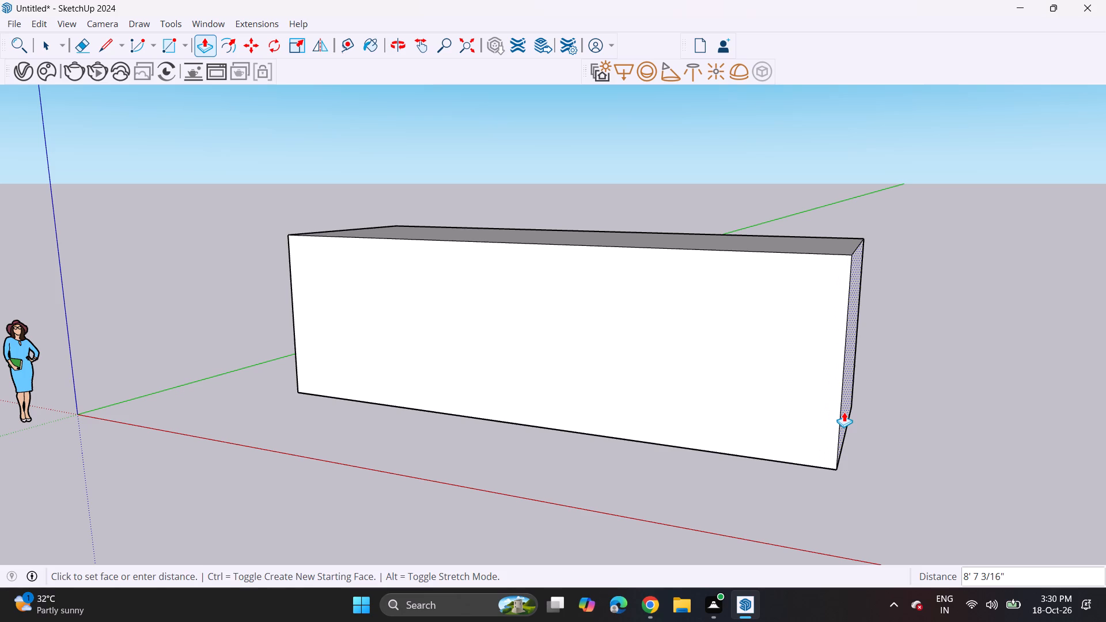
pyautogui.click(844, 412)
# Pull the block's rear face back along the green axis by about 15'2" to deepen the building.
pyautogui.moveTo(825, 373); pyautogui.dragTo(422, 423, button='middle')
pyautogui.click(642, 380)
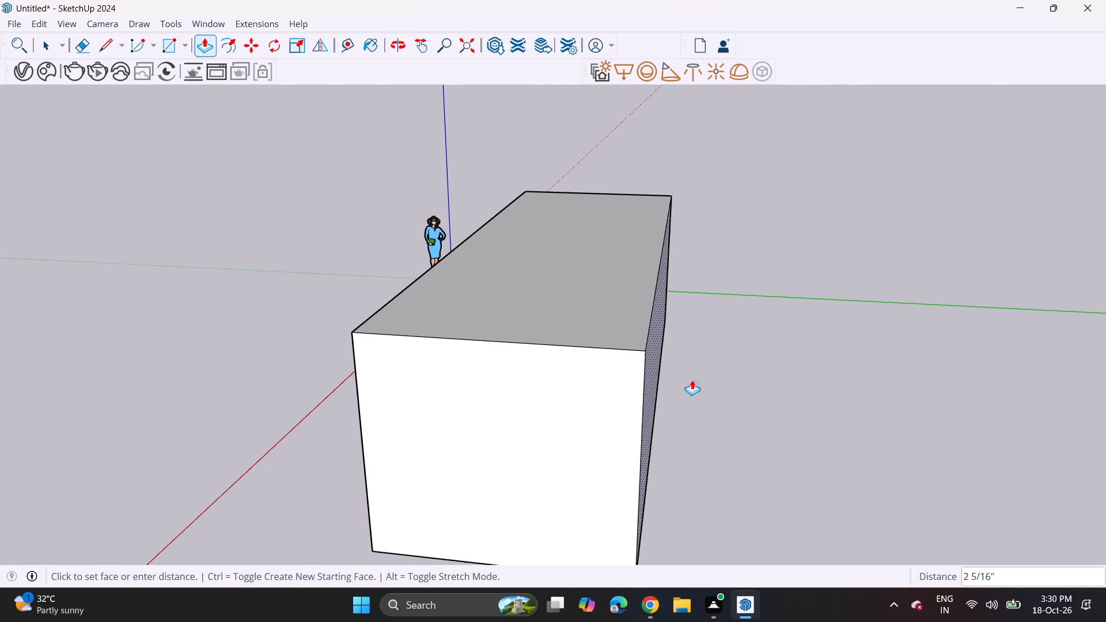
pyautogui.click(1086, 365)
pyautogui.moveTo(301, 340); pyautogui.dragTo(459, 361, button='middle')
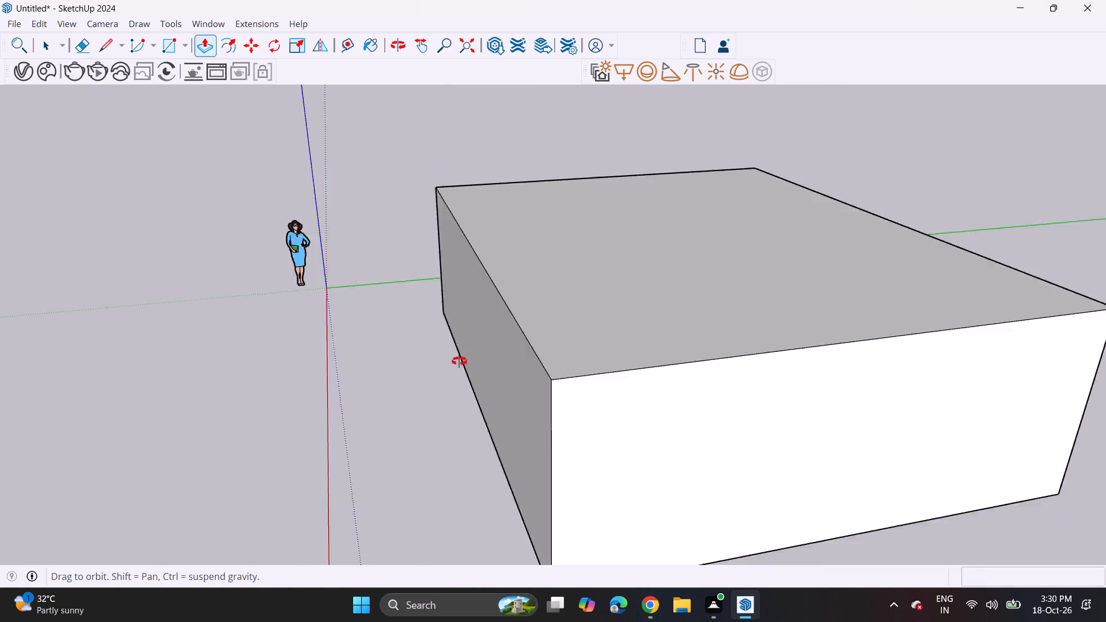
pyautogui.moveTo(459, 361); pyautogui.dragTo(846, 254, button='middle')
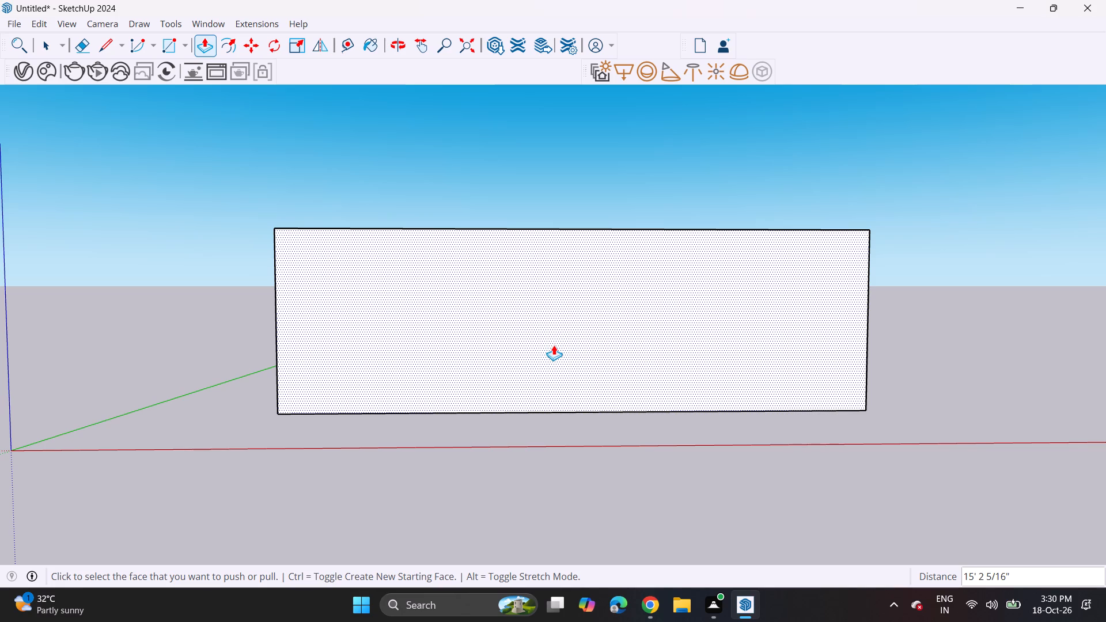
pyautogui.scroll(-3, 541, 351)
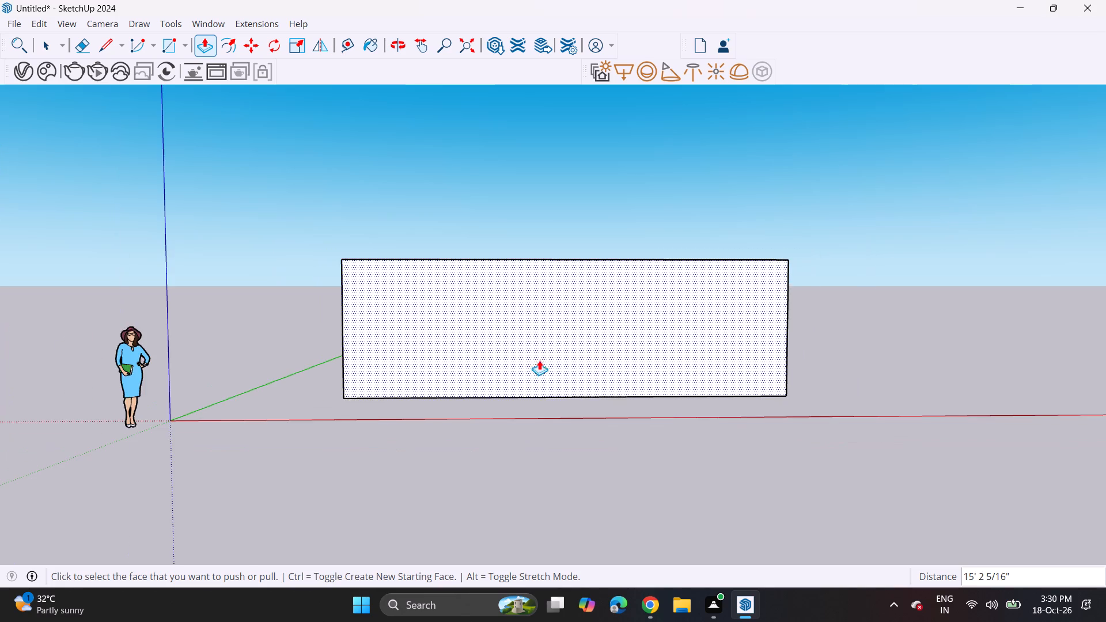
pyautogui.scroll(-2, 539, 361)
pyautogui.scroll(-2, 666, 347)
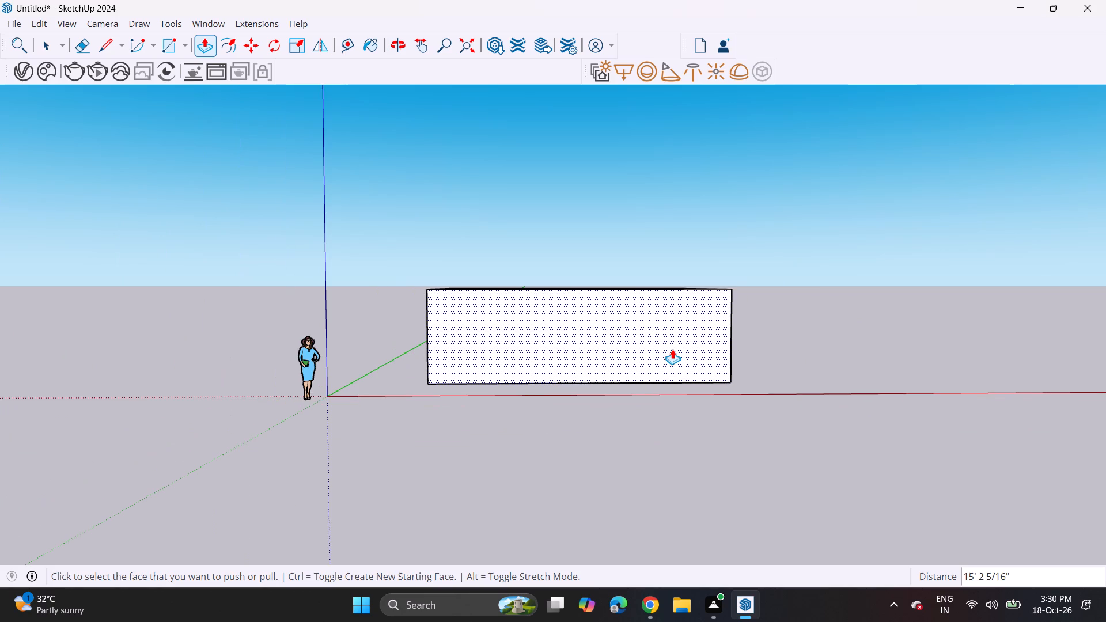
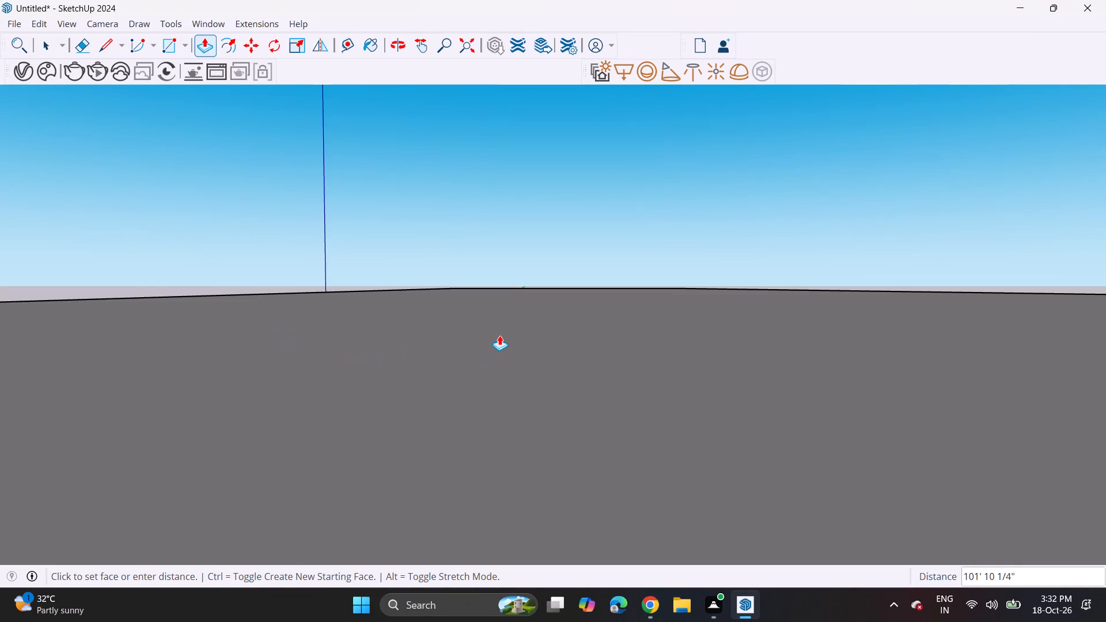
# Pull the block's end face farthest from the origin outward along the red axis by about 21'5".
pyautogui.press('Escape')
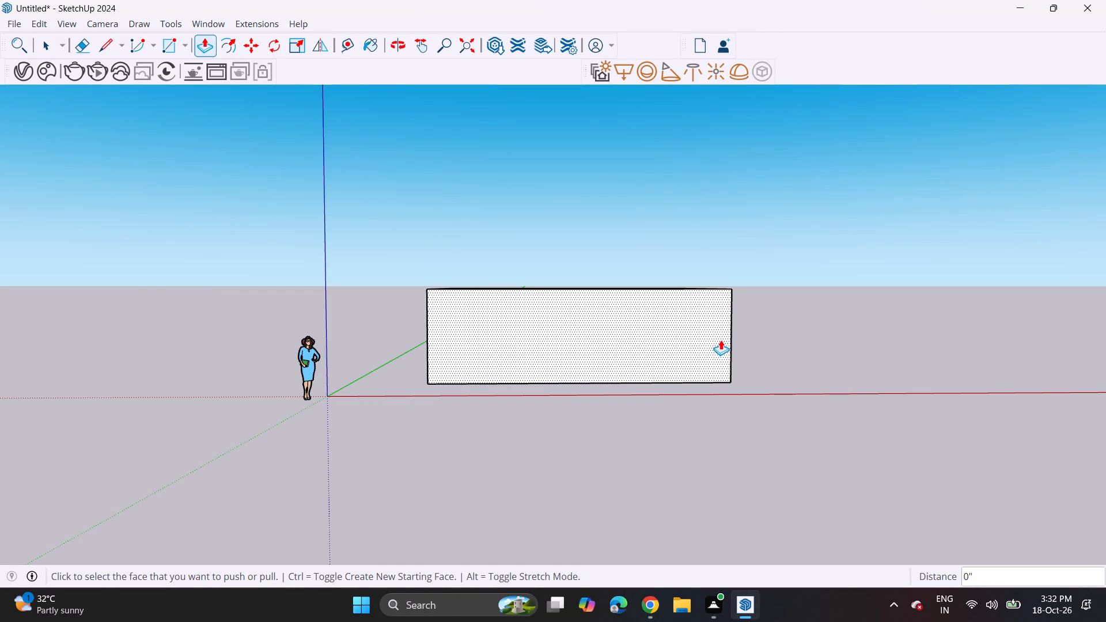
pyautogui.keyDown('shift'); pyautogui.moveTo(708, 336); pyautogui.dragTo(349, 276, button='middle'); pyautogui.keyUp('shift')
pyautogui.moveTo(342, 317); pyautogui.dragTo(340, 336, button='middle')
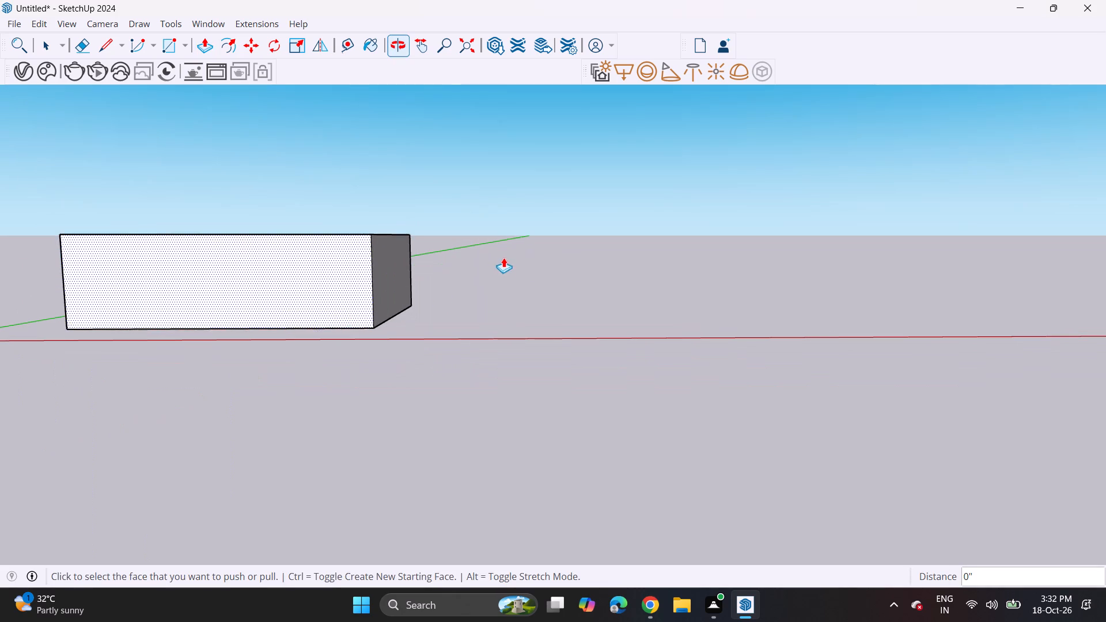
pyautogui.click(400, 281)
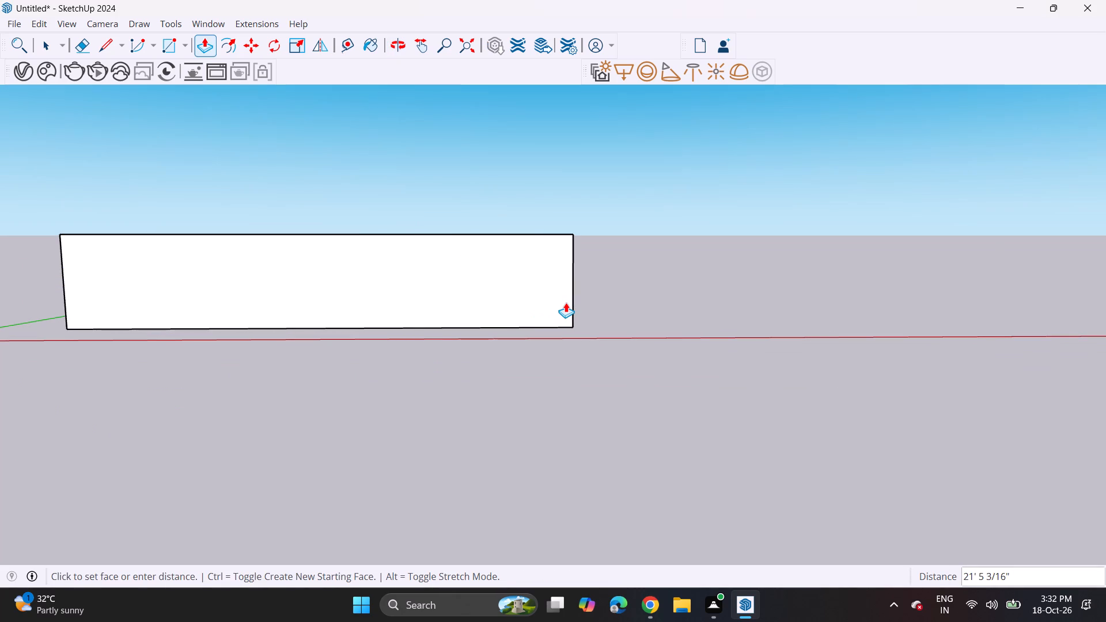
pyautogui.click(566, 302)
# Raise the block's top face by about 2'8" with Push/Pull.
pyautogui.moveTo(512, 208); pyautogui.dragTo(512, 297, button='middle')
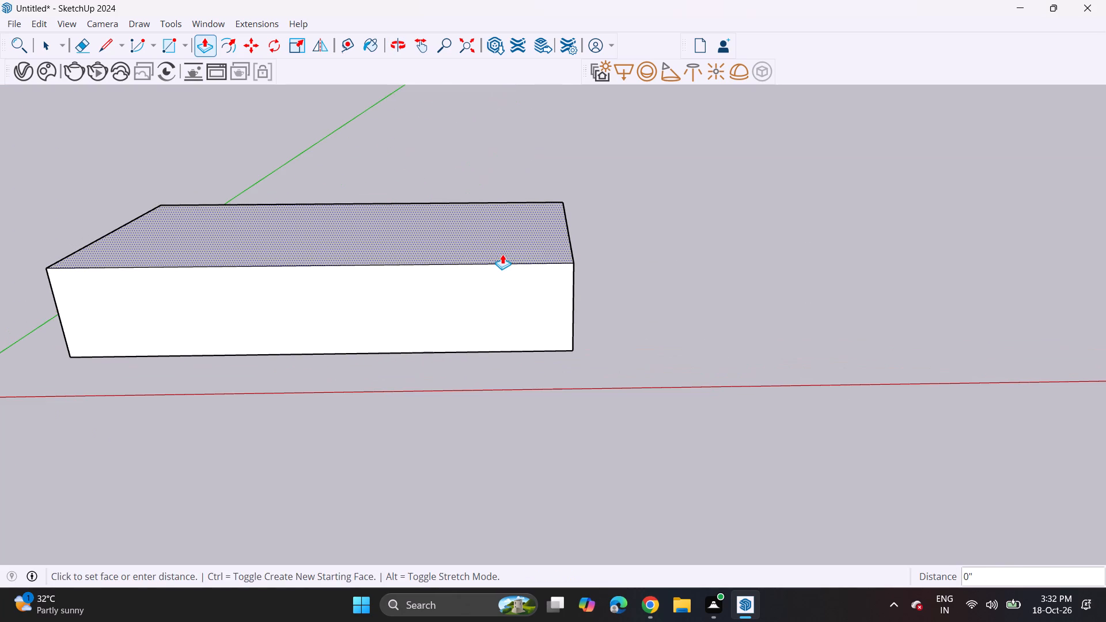
pyautogui.click(502, 254)
pyautogui.click(502, 229)
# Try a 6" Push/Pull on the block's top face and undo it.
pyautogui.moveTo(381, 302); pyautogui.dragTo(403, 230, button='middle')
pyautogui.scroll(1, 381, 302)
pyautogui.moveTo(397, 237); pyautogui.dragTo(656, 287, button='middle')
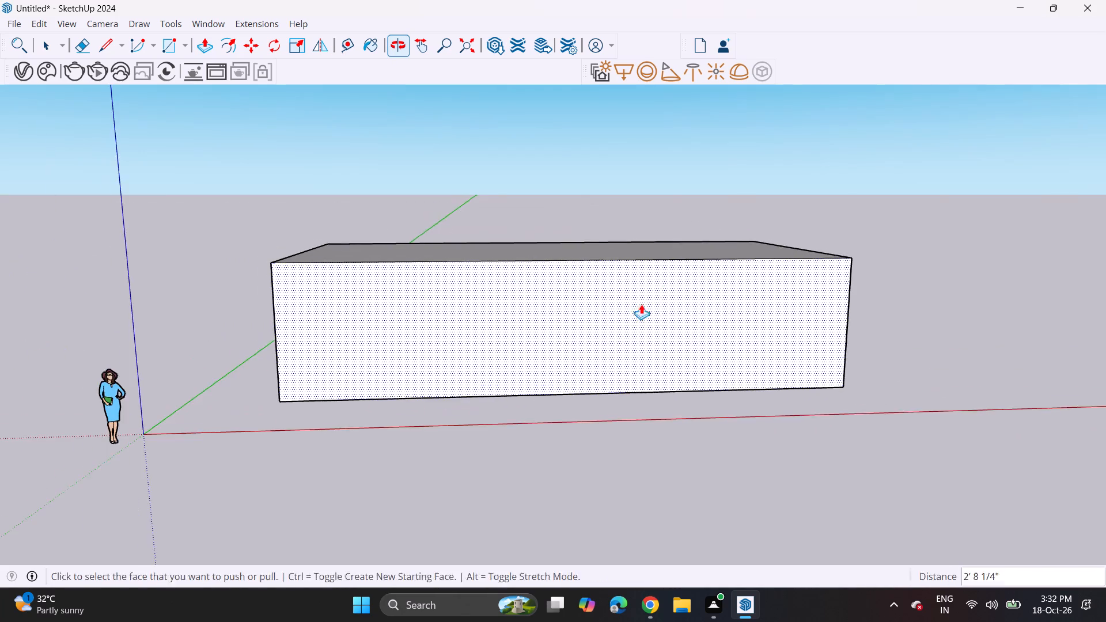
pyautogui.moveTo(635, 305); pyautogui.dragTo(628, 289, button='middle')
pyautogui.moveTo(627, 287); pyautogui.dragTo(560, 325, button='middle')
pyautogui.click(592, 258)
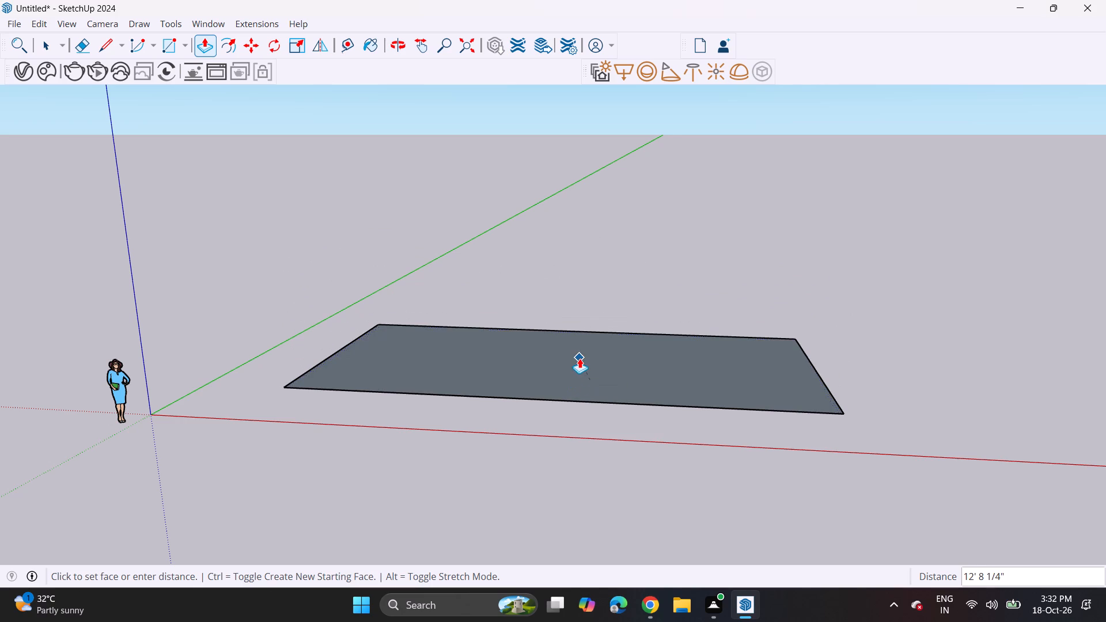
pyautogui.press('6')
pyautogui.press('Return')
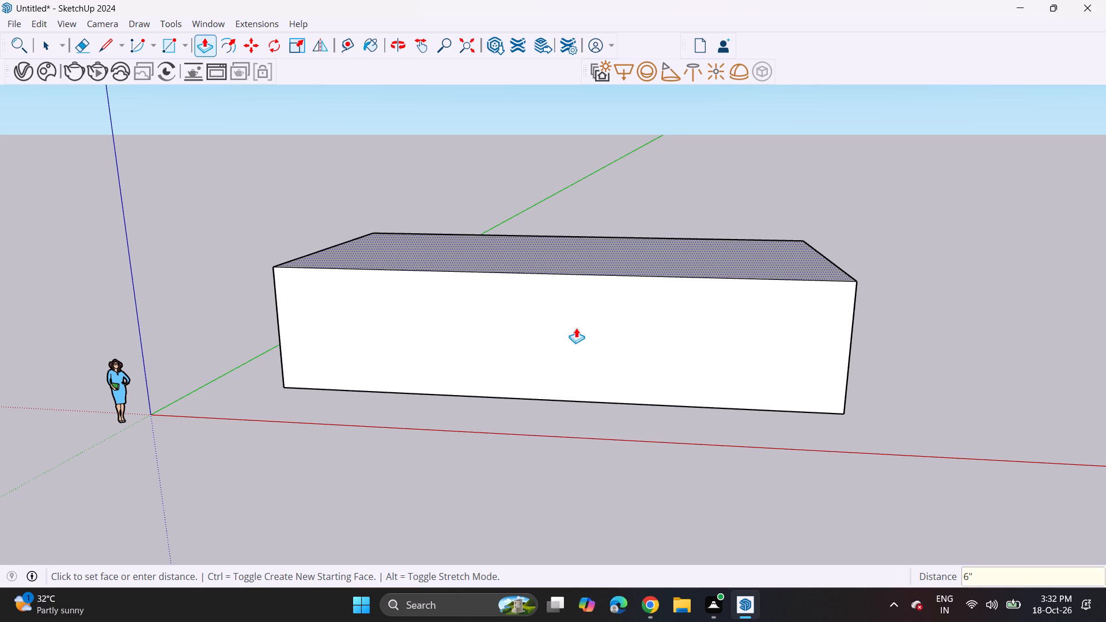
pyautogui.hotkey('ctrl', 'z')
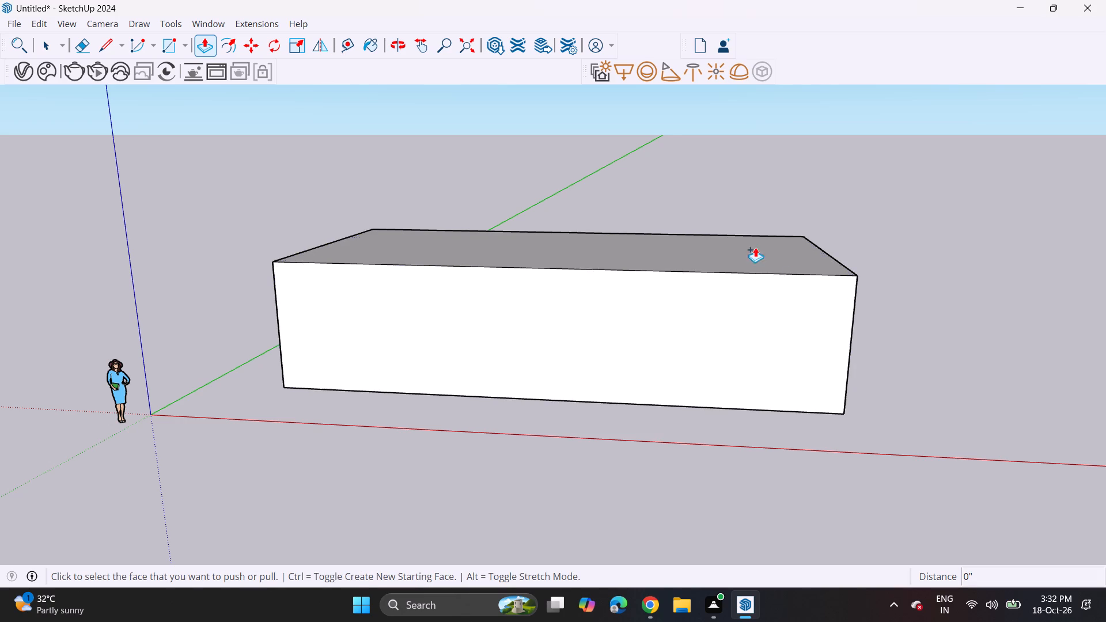
# Push the block's top face down by about 10'11" and again by about 1'4", leaving a thin floor slab.
pyautogui.click(745, 241)
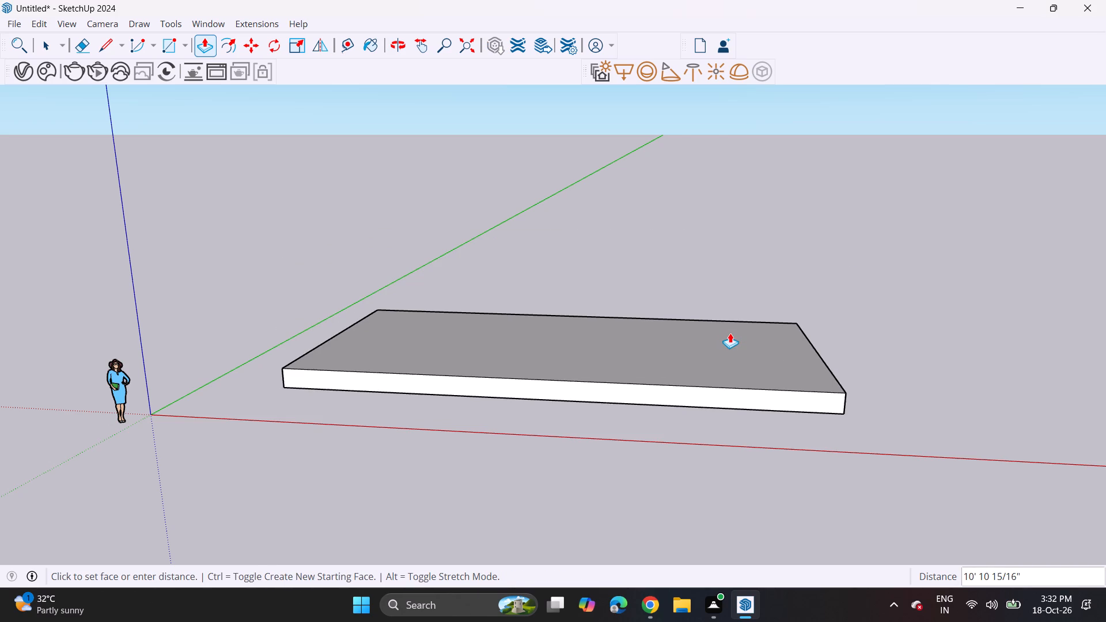
pyautogui.click(730, 333)
pyautogui.click(712, 344)
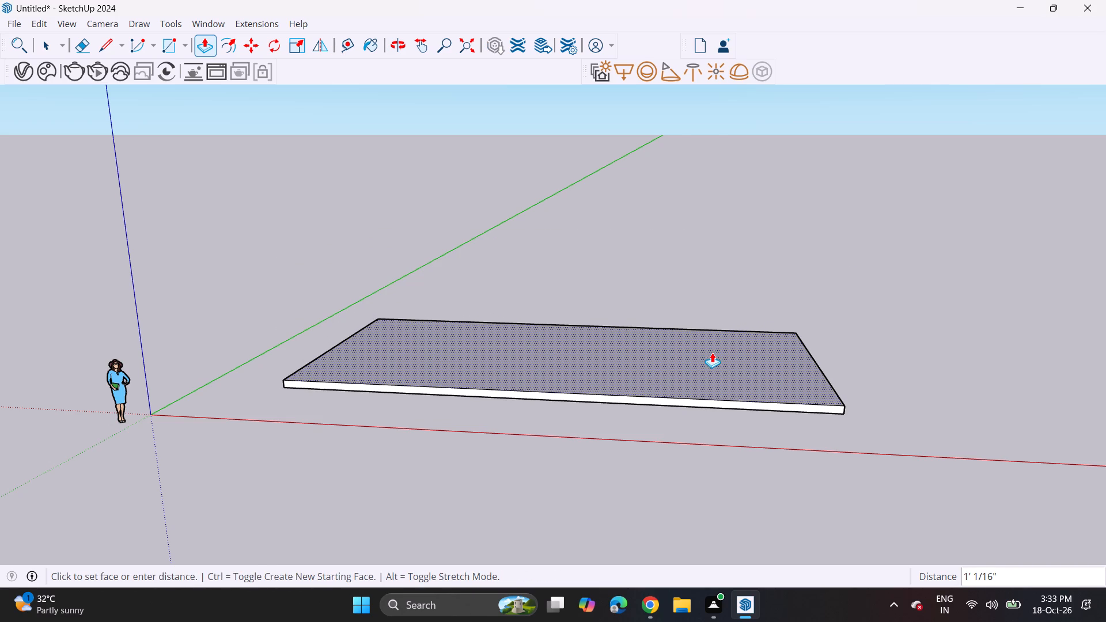
pyautogui.click(712, 355)
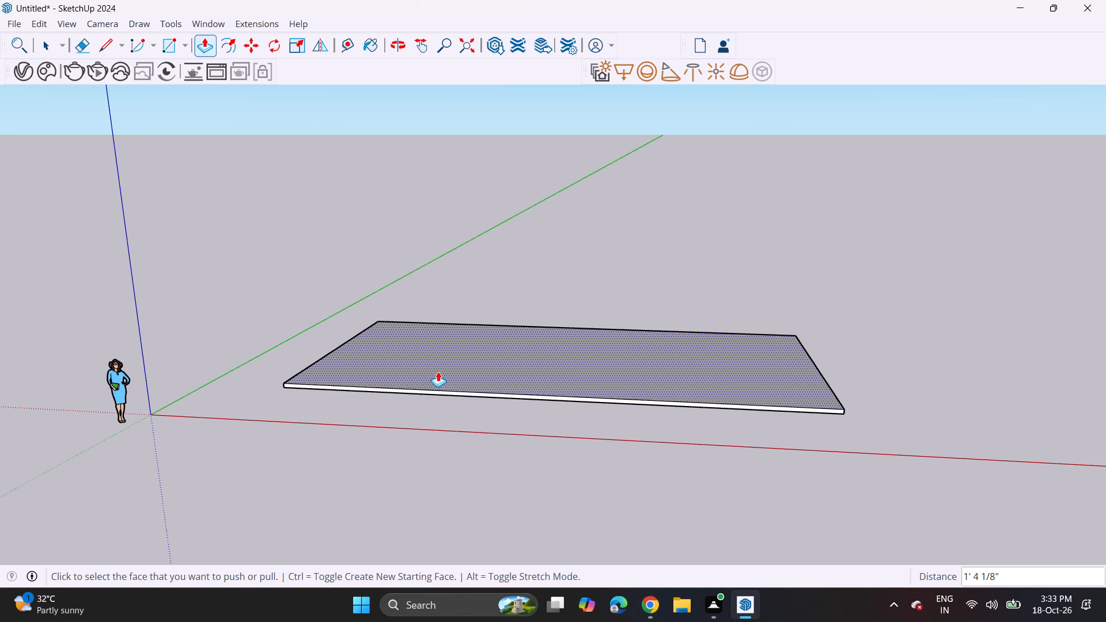
# Pull the slab's end face farthest from the origin outward along the red axis by about 7'.
pyautogui.moveTo(436, 368); pyautogui.dragTo(478, 304, button='middle')
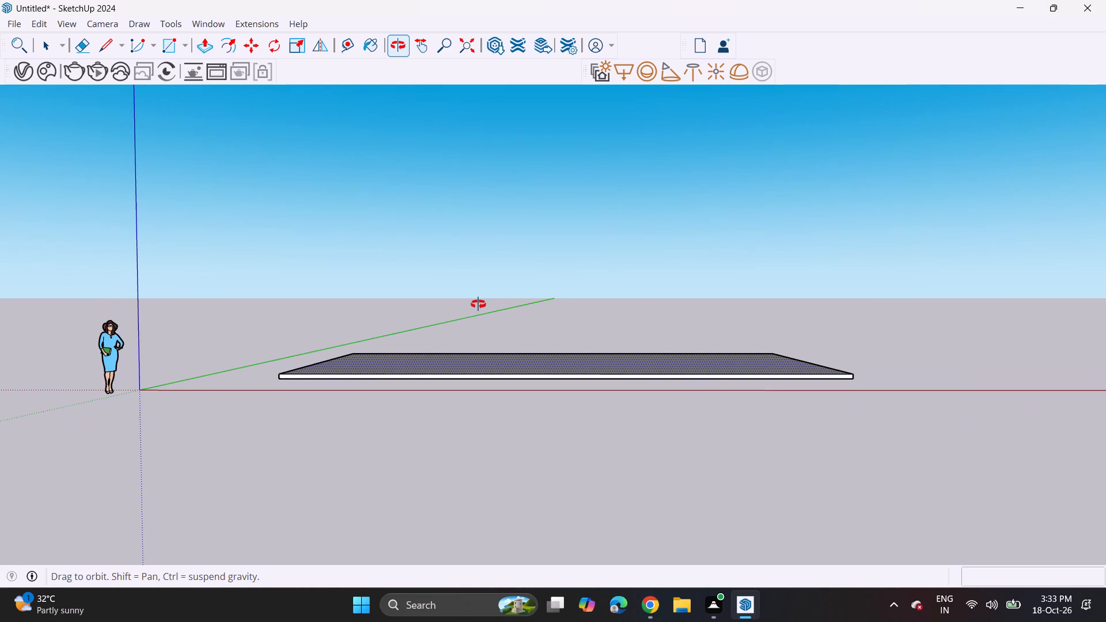
pyautogui.moveTo(478, 304); pyautogui.dragTo(476, 305, button='middle')
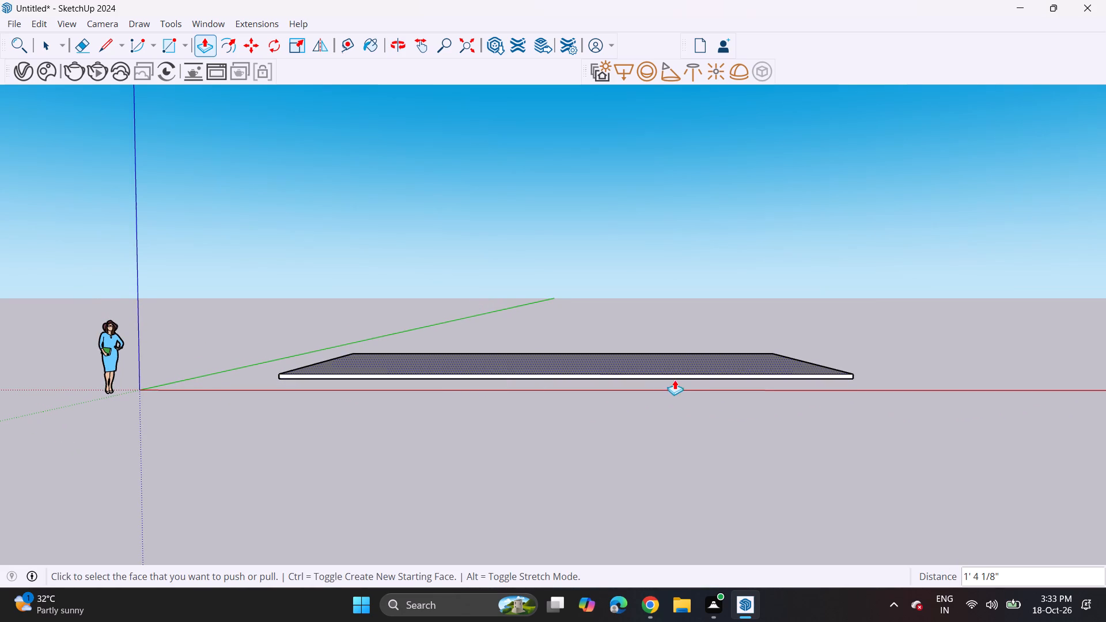
pyautogui.moveTo(727, 366); pyautogui.dragTo(448, 358, button='middle')
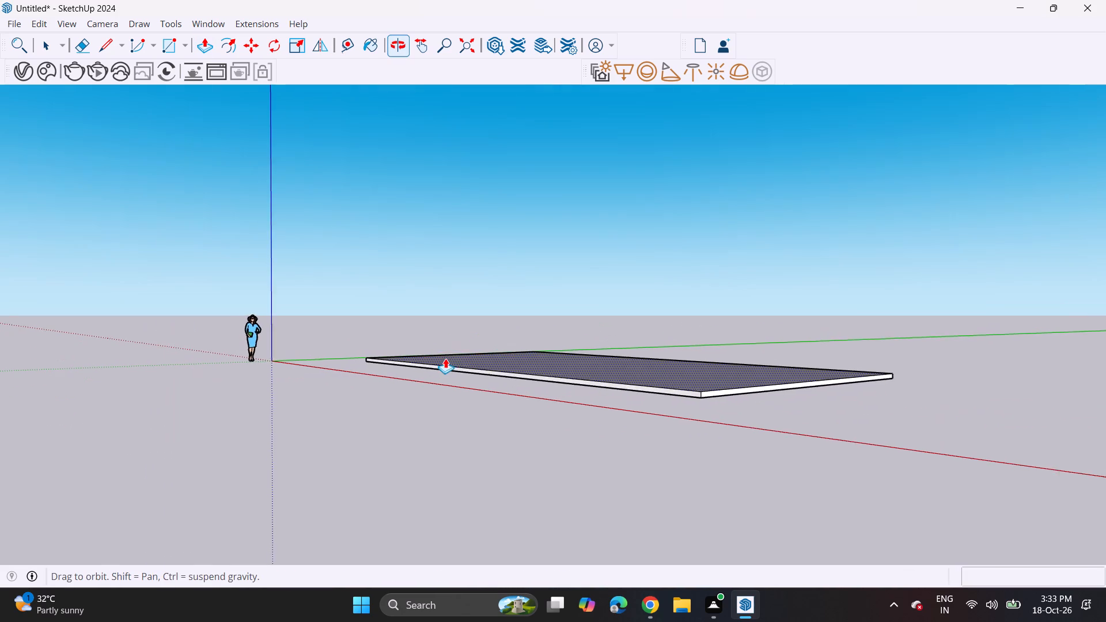
pyautogui.click(760, 390)
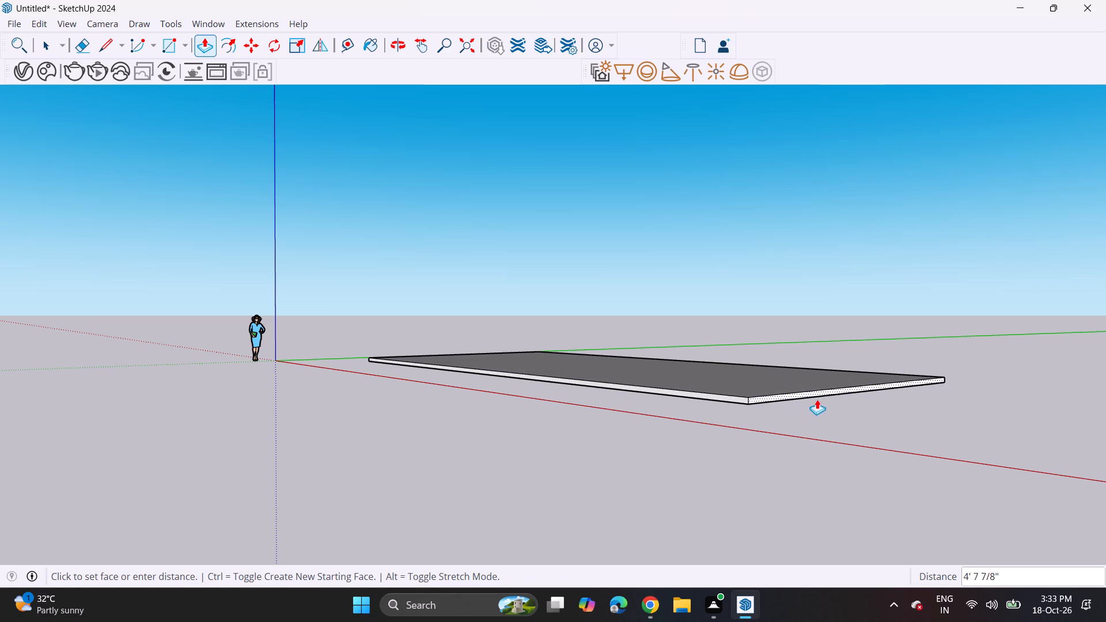
pyautogui.click(846, 403)
# Offset the slab's top outline inward by about 6" to mark the wall thickness.
pyautogui.moveTo(521, 383); pyautogui.dragTo(743, 362, button='middle')
pyautogui.scroll(1, 740, 362)
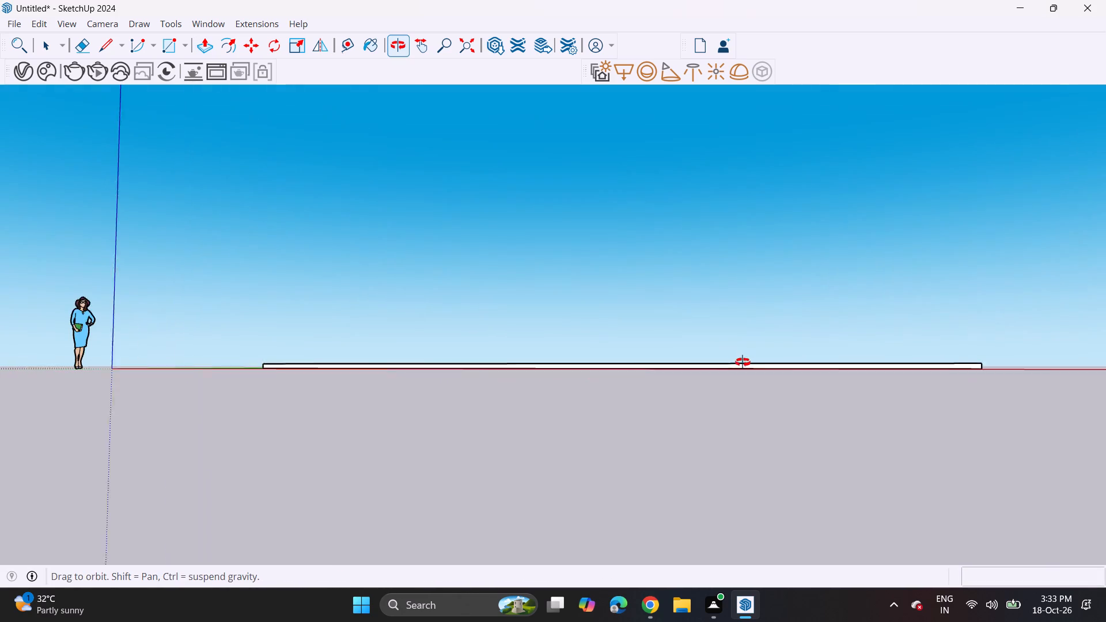
pyautogui.moveTo(743, 362); pyautogui.dragTo(791, 417, button='middle')
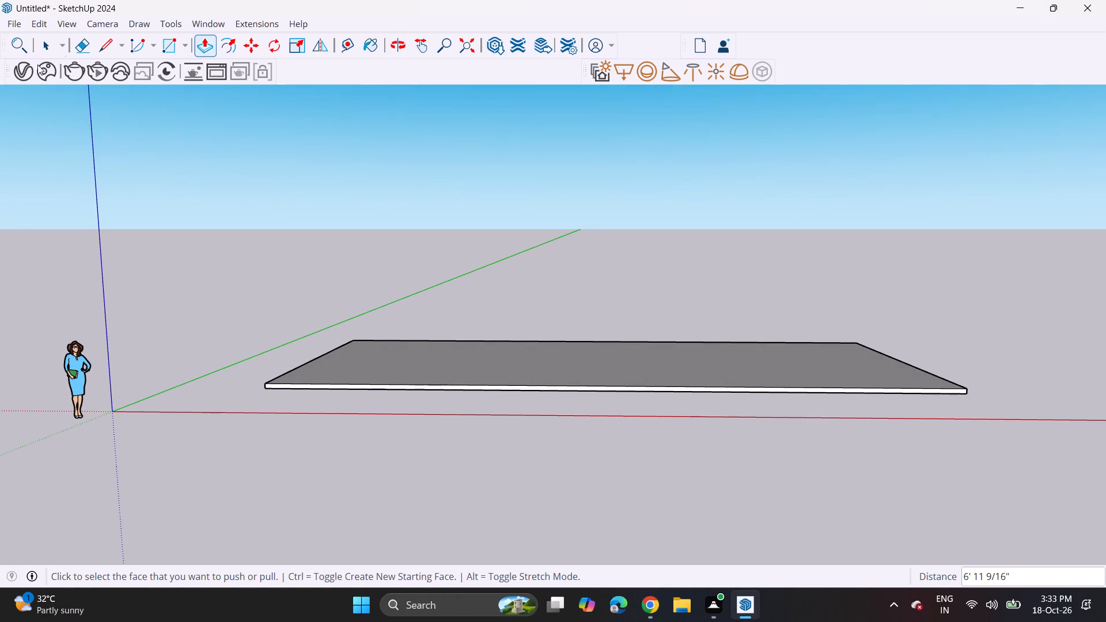
pyautogui.click(222, 45)
pyautogui.moveTo(347, 256); pyautogui.dragTo(348, 355, button='middle')
pyautogui.click(318, 359)
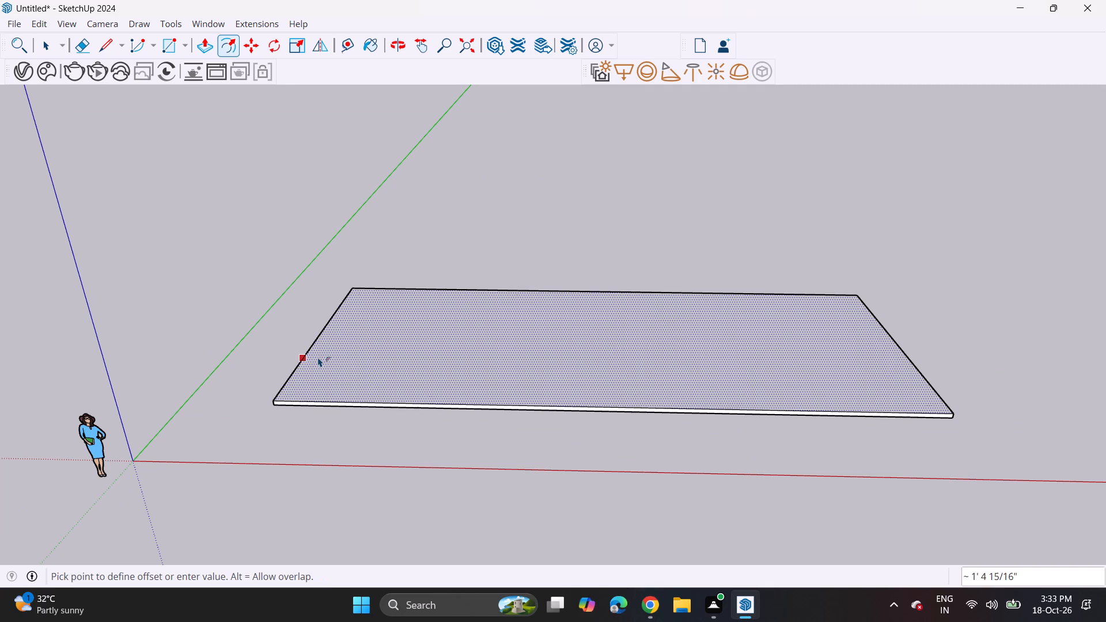
pyautogui.click(311, 354)
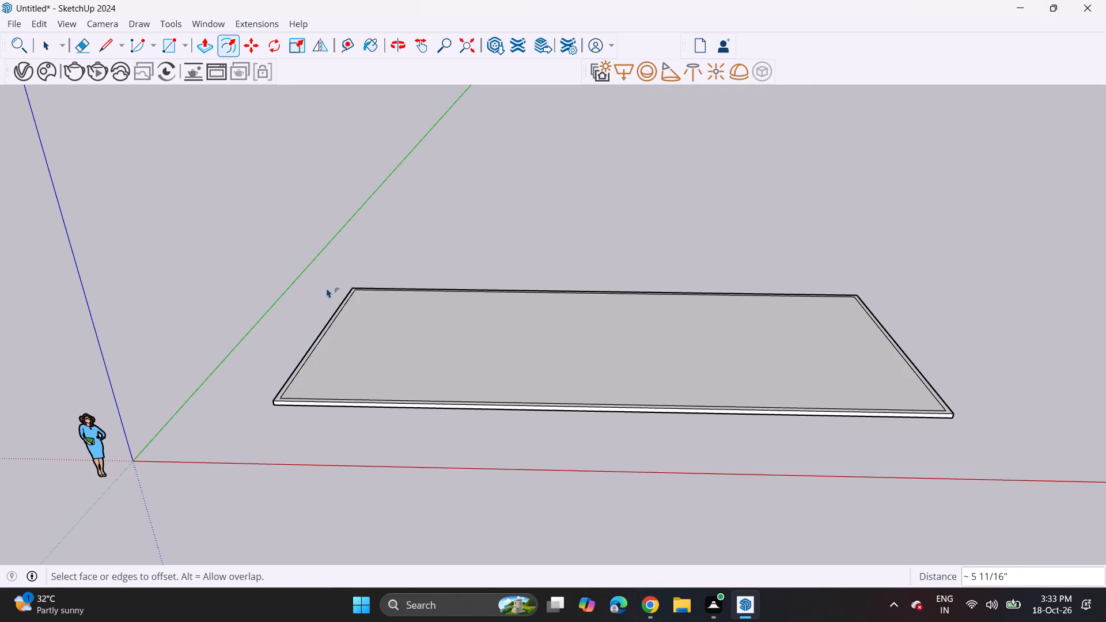
# Push/Pull the border strip on the slab up 10' to form the perimeter walls.
pyautogui.click(201, 52)
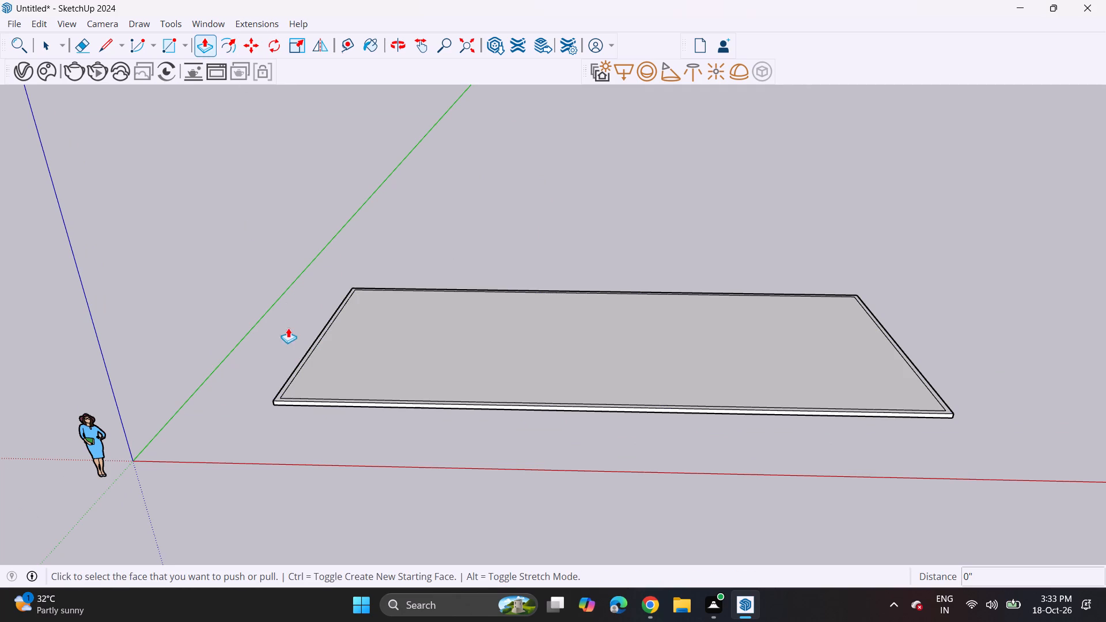
pyautogui.click(295, 364)
pyautogui.click(298, 369)
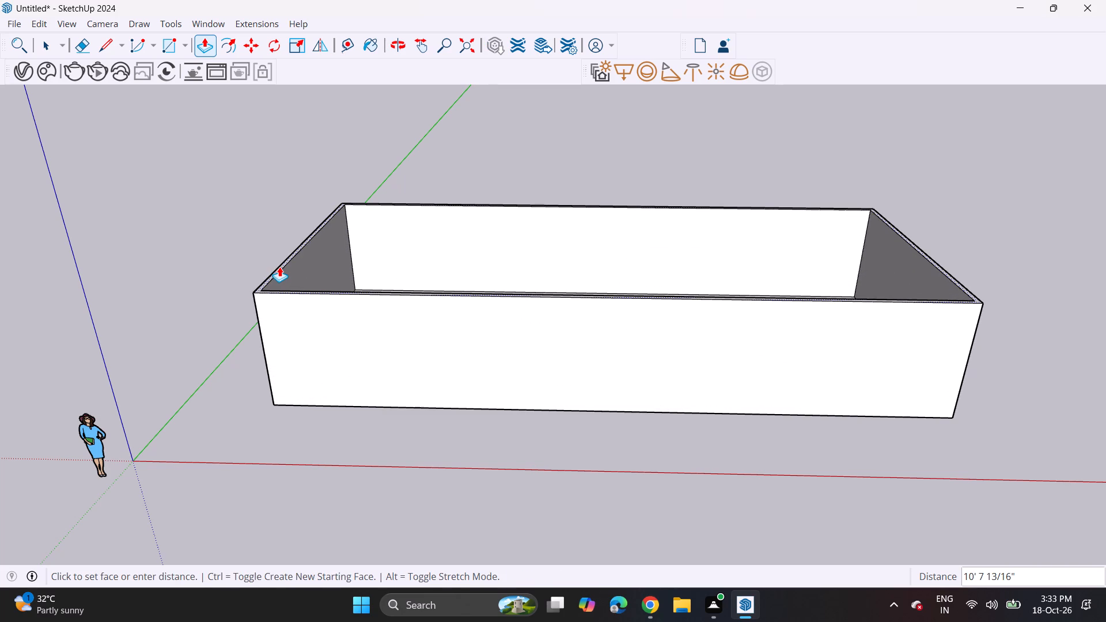
pyautogui.write("10'")
pyautogui.press('Return')
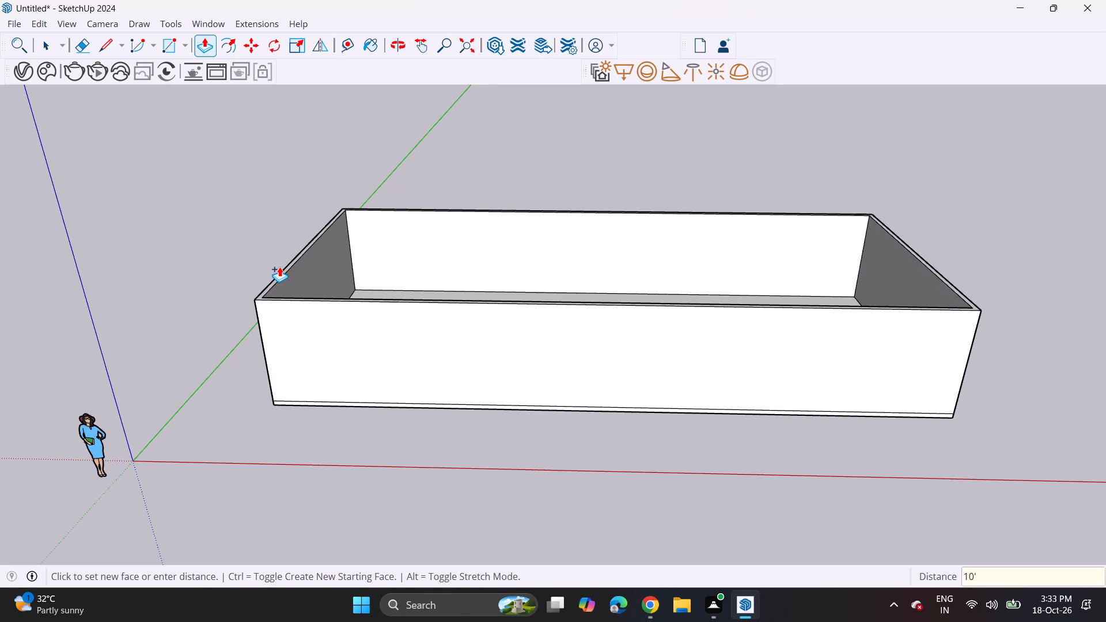
# Draw a rectangle about 22'5" by 10' on the front wall, from its slab-level corner nearest the origin up to the top edge.
pyautogui.moveTo(442, 374); pyautogui.dragTo(468, 225, button='middle')
pyautogui.moveTo(481, 303); pyautogui.dragTo(433, 362, button='middle')
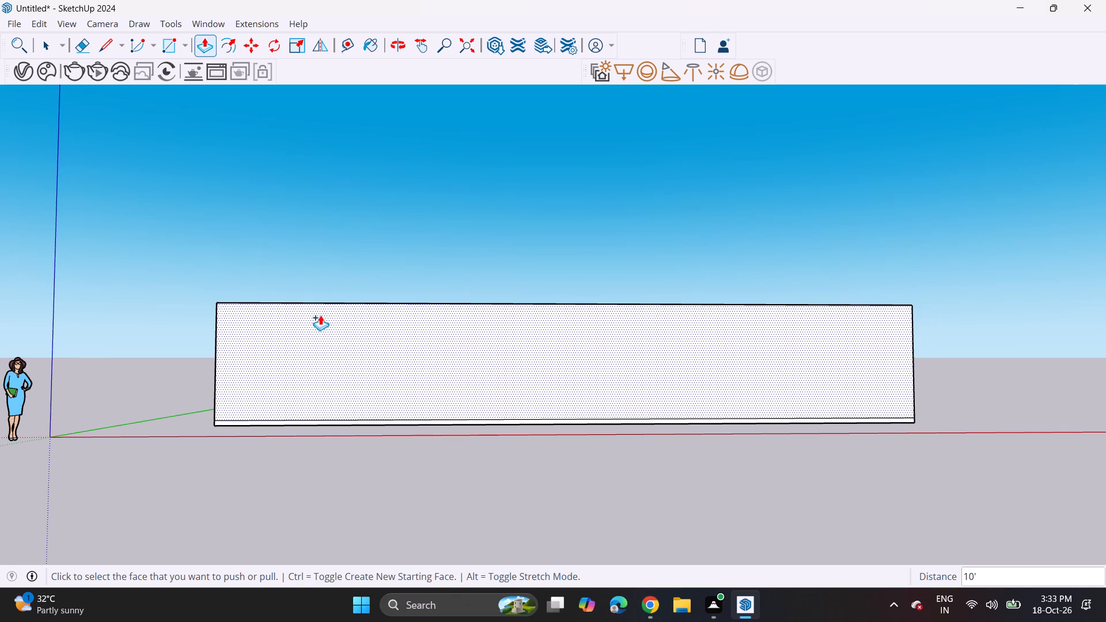
pyautogui.moveTo(315, 340); pyautogui.dragTo(302, 468, button='middle')
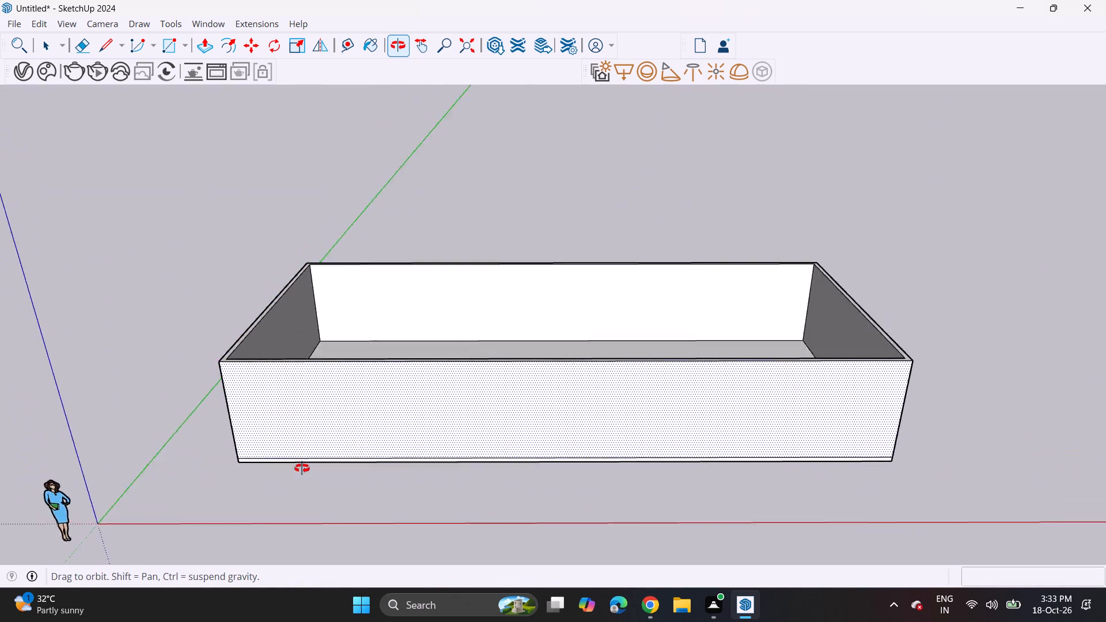
pyautogui.moveTo(302, 468); pyautogui.dragTo(307, 331, button='middle')
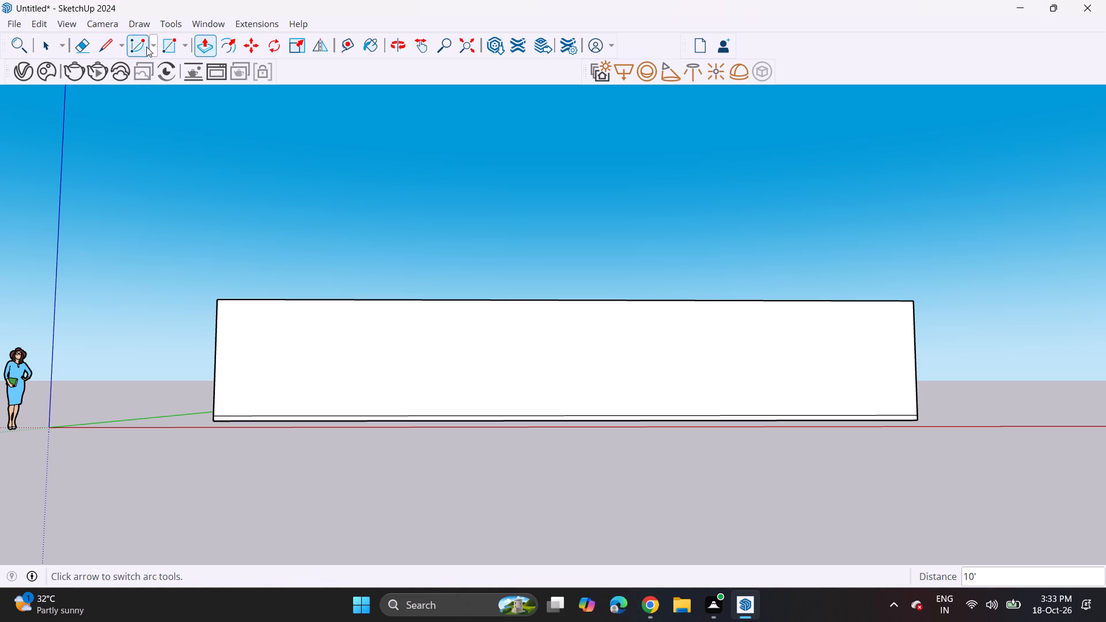
pyautogui.click(175, 42)
pyautogui.scroll(4, 221, 401)
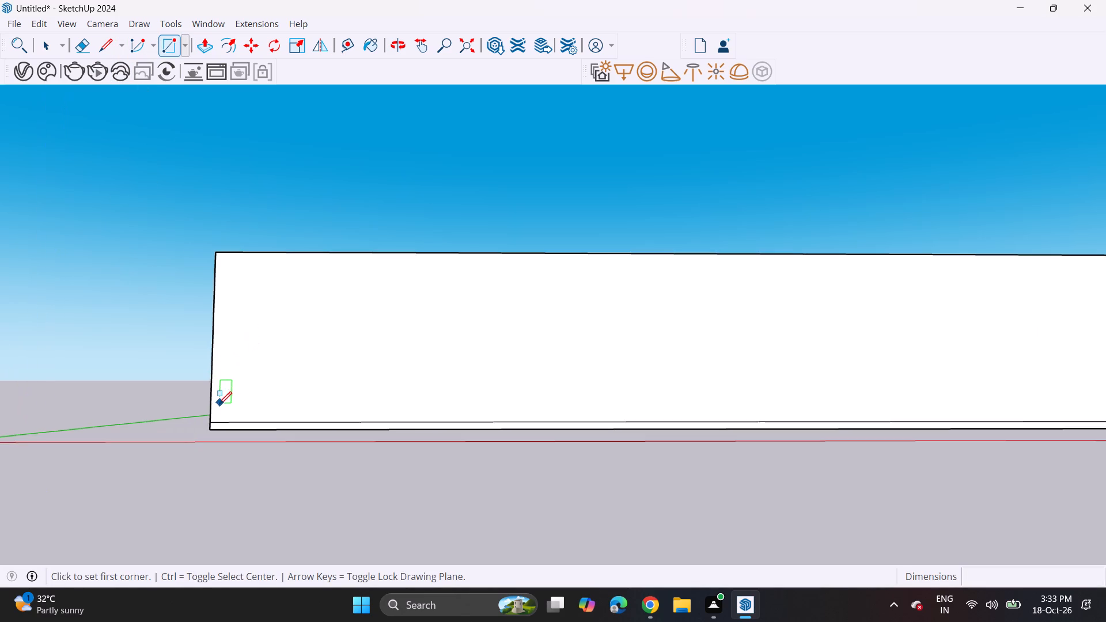
pyautogui.scroll(5, 218, 409)
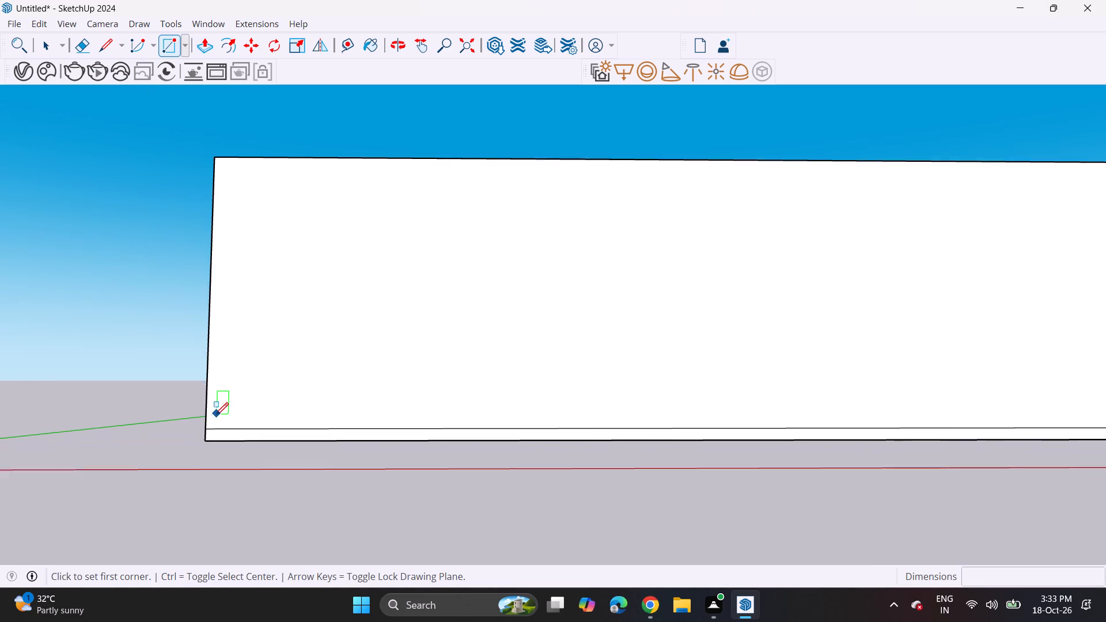
pyautogui.scroll(2, 215, 415)
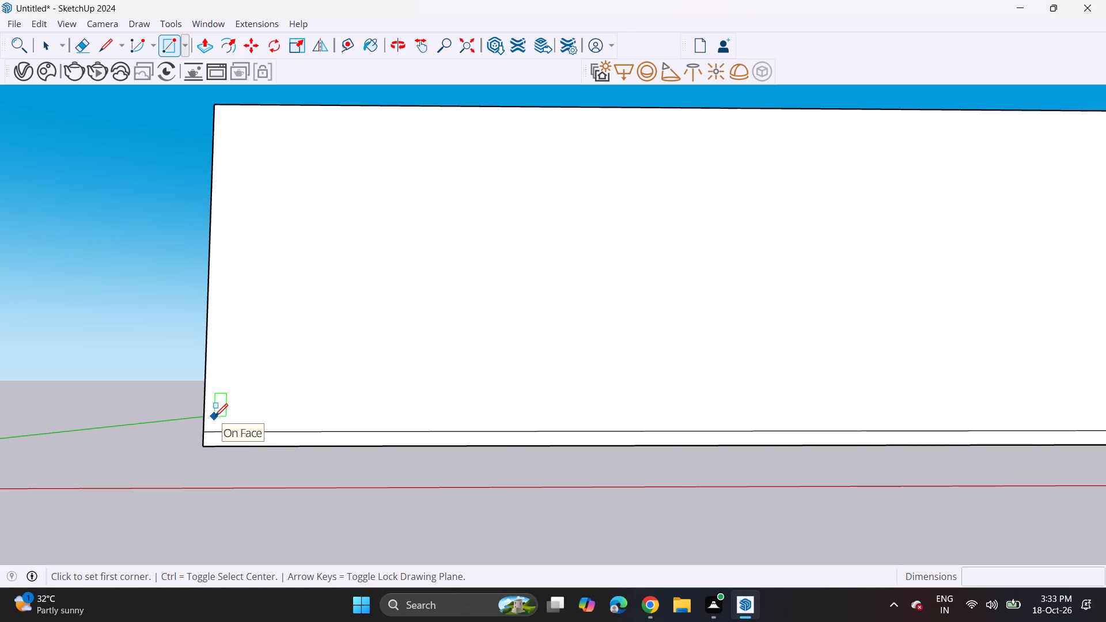
pyautogui.scroll(-6, 215, 418)
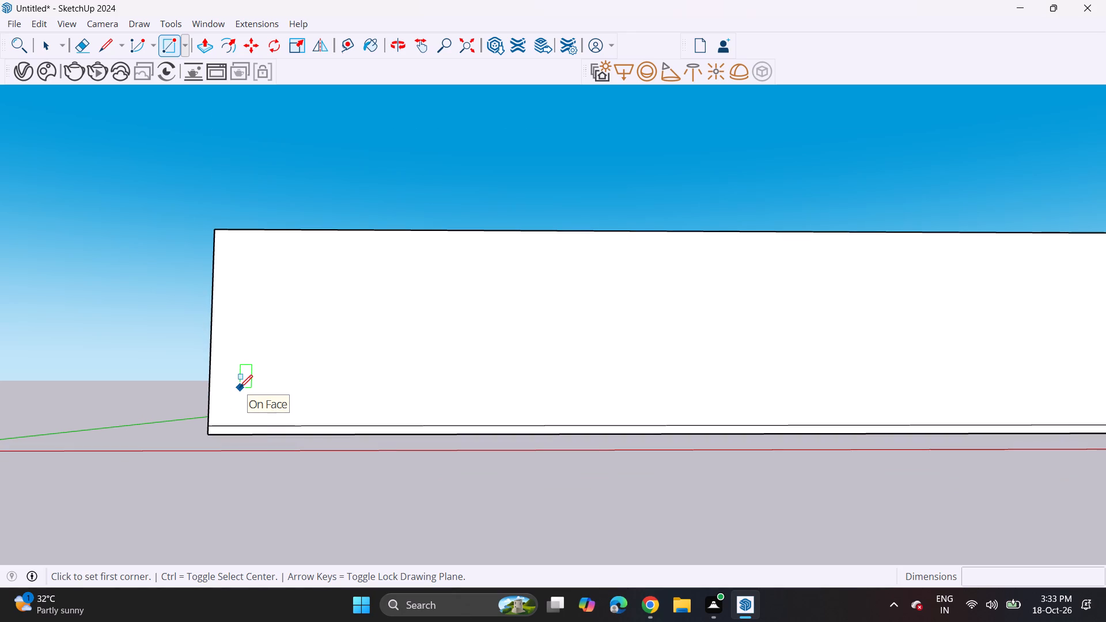
pyautogui.click(210, 427)
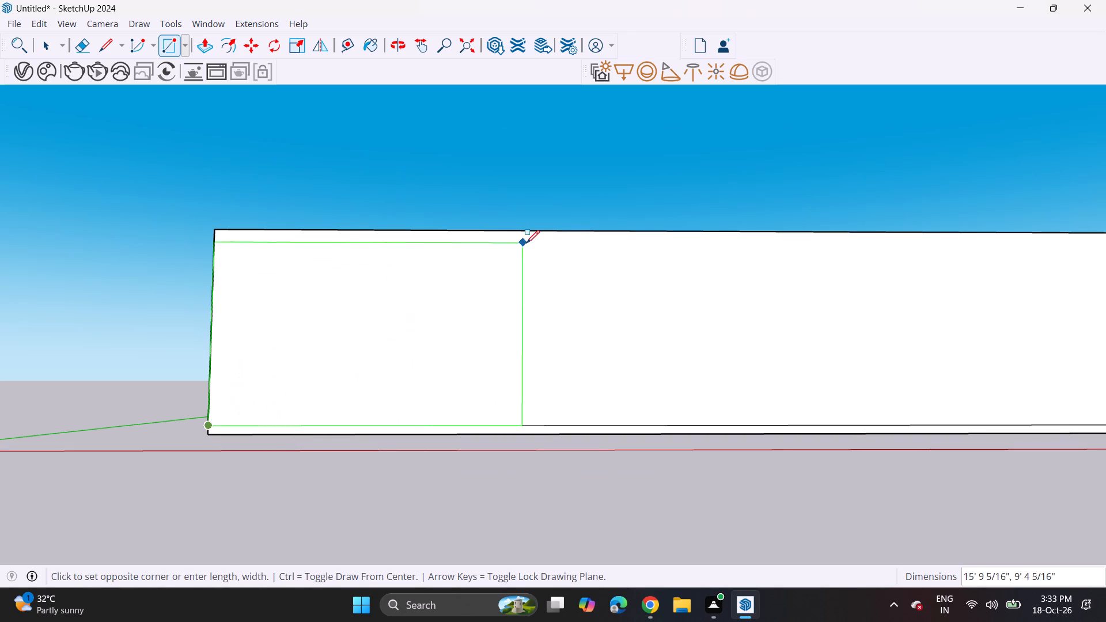
pyautogui.scroll(-6, 556, 232)
pyautogui.moveTo(556, 246); pyautogui.dragTo(555, 247, button='middle')
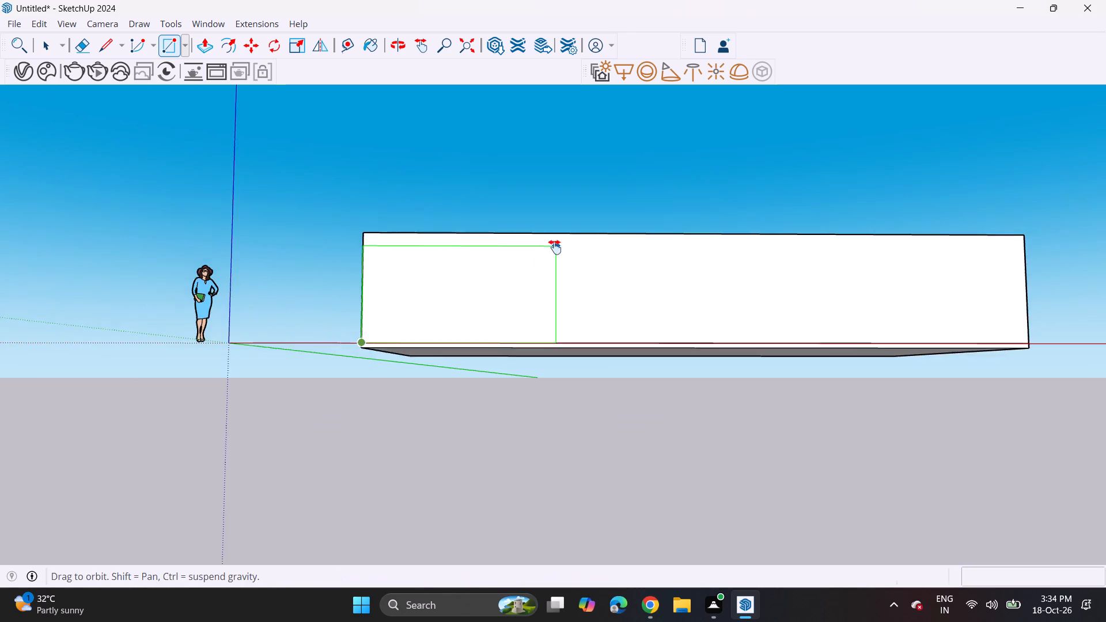
pyautogui.moveTo(555, 247); pyautogui.dragTo(429, 272, button='middle')
pyautogui.moveTo(488, 266); pyautogui.dragTo(488, 288, button='middle')
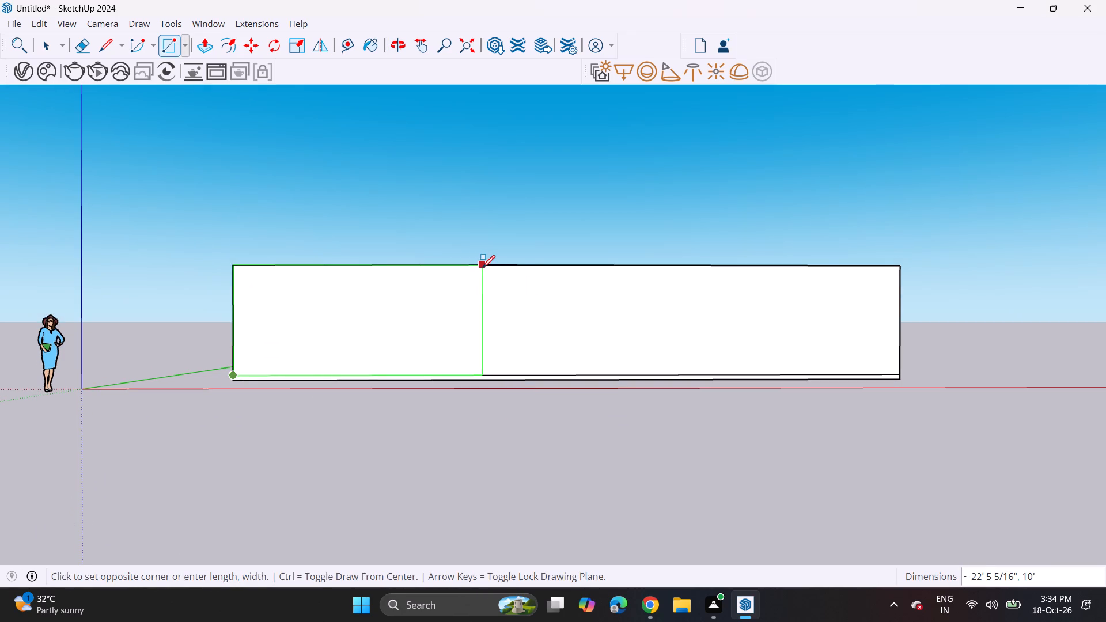
pyautogui.click(482, 268)
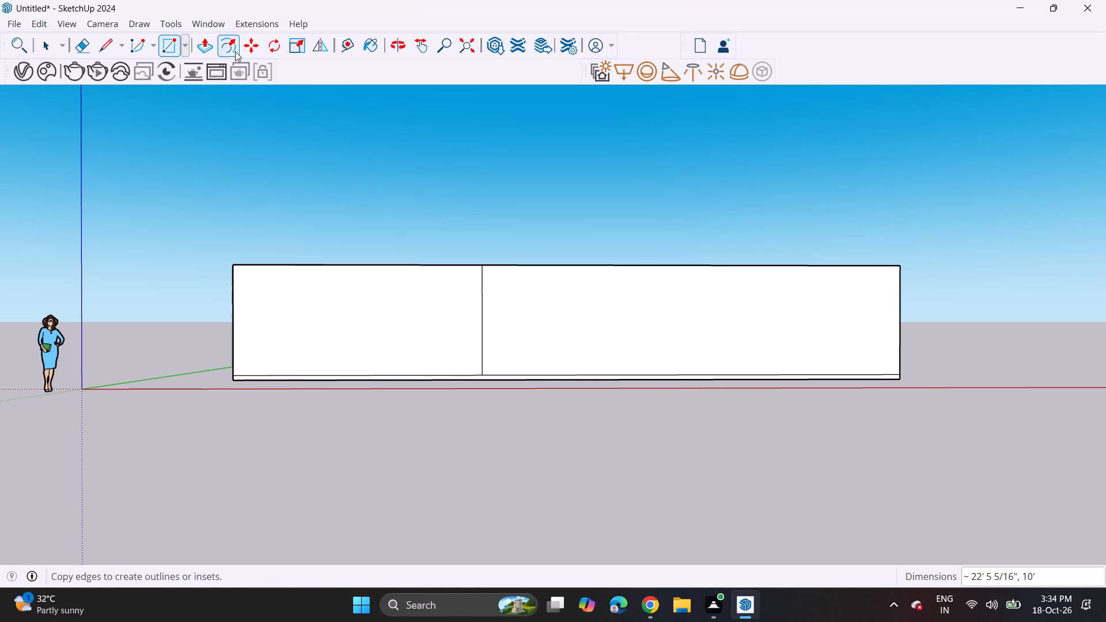
# Offset the outline of the front wall's 22'5" by 10' rectangle inward by about 11".
pyautogui.click(226, 52)
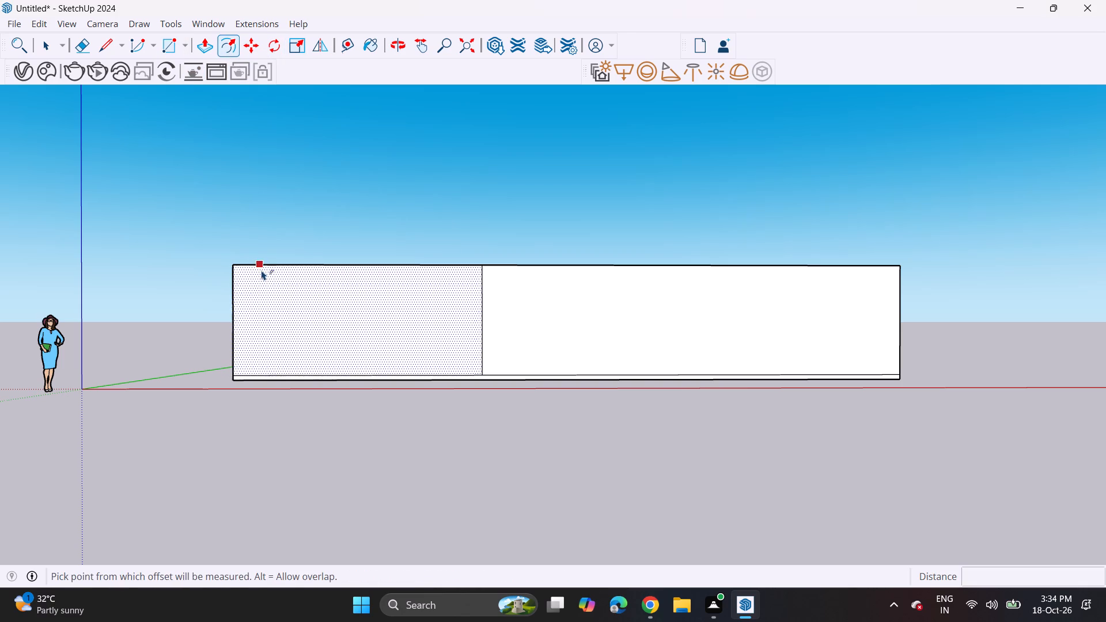
pyautogui.click(243, 282)
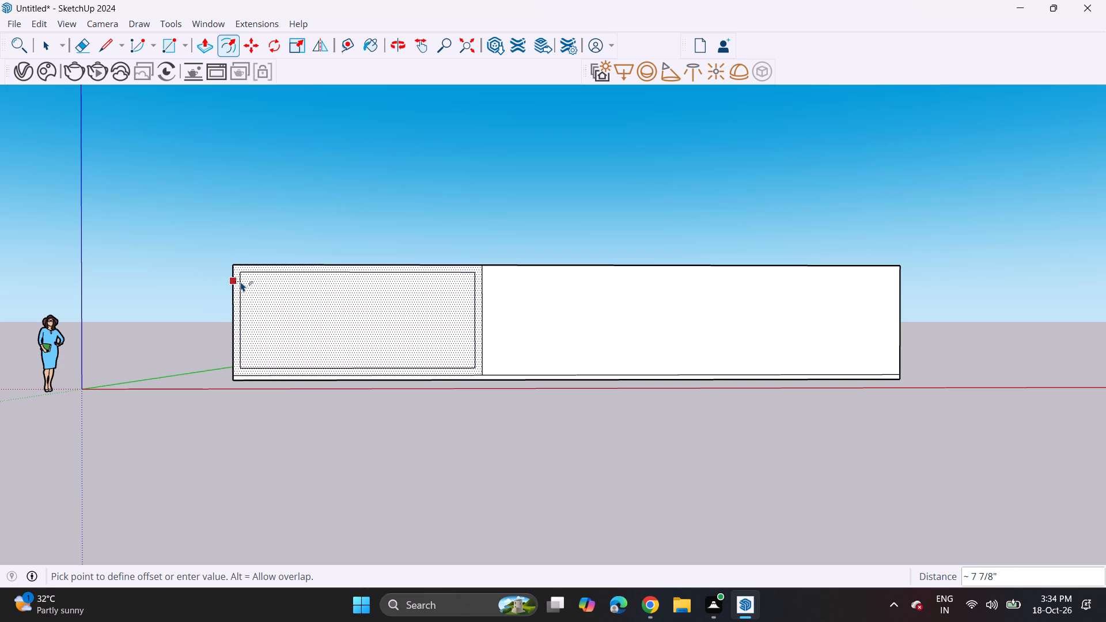
pyautogui.click(243, 284)
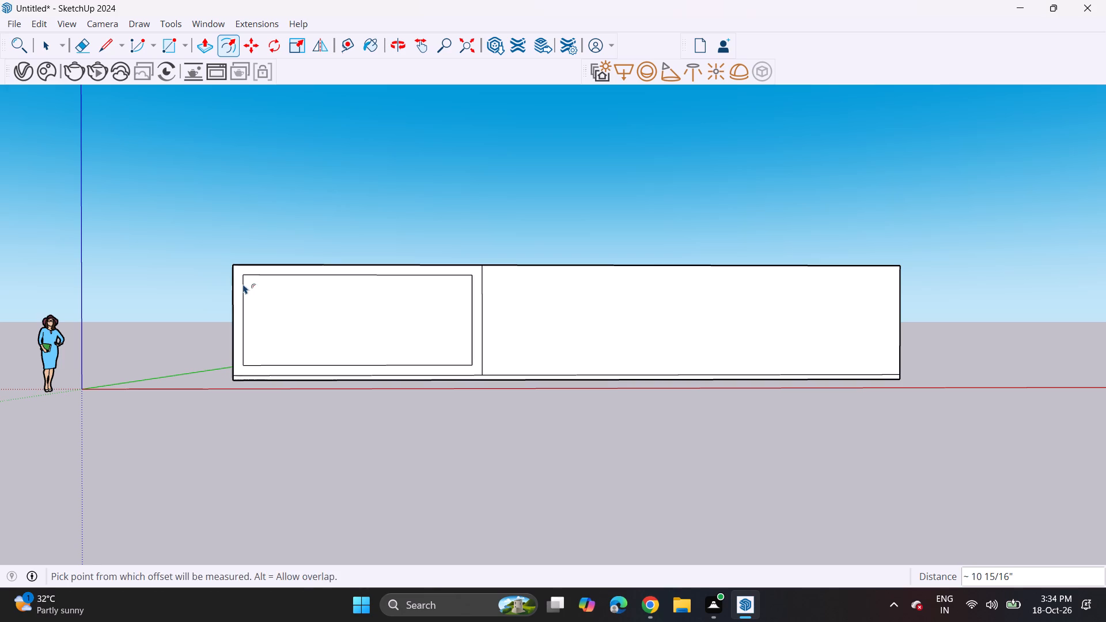
# Move the inner outline's bottom edge down about 11" onto the slab-level line, leaving a frame open at the base.
pyautogui.press('space')
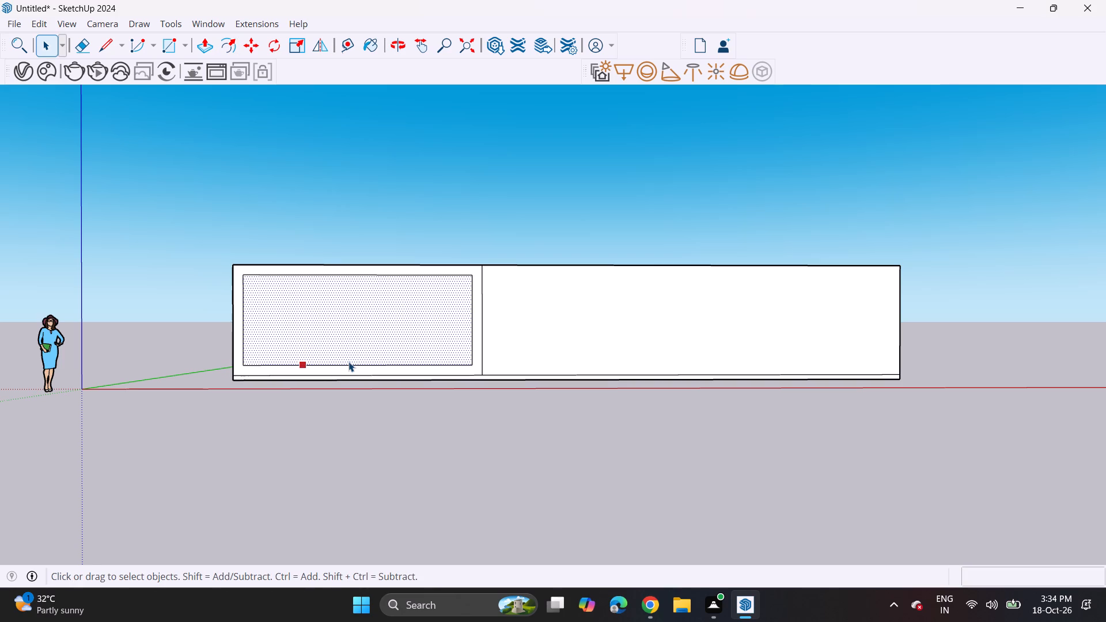
pyautogui.click(349, 362)
pyautogui.click(349, 363)
pyautogui.click(349, 366)
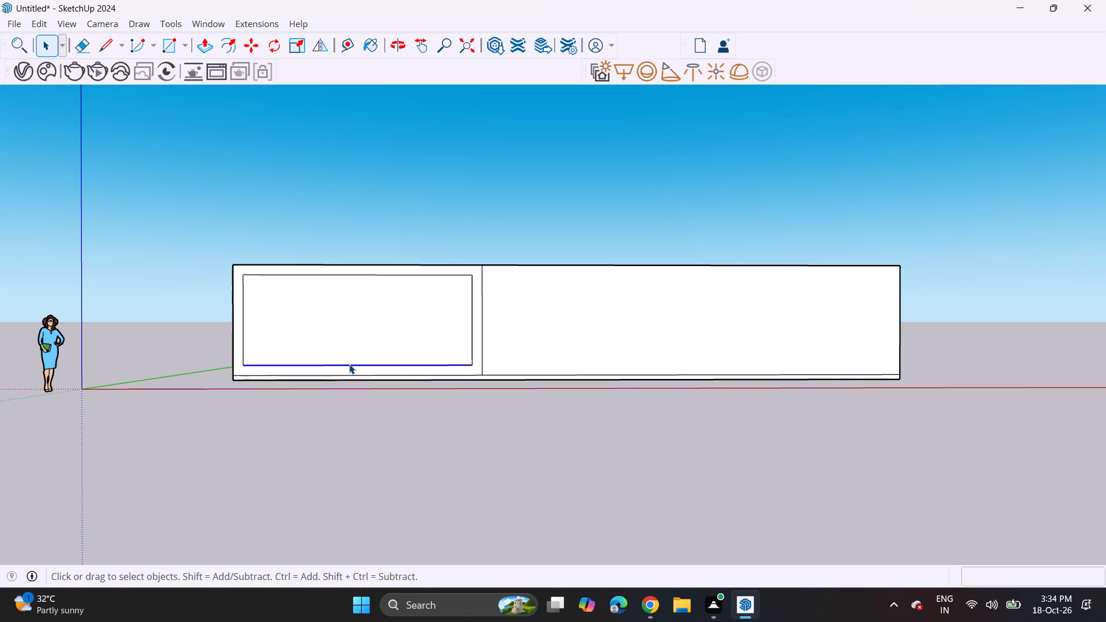
pyautogui.press('m')
pyautogui.click(351, 363)
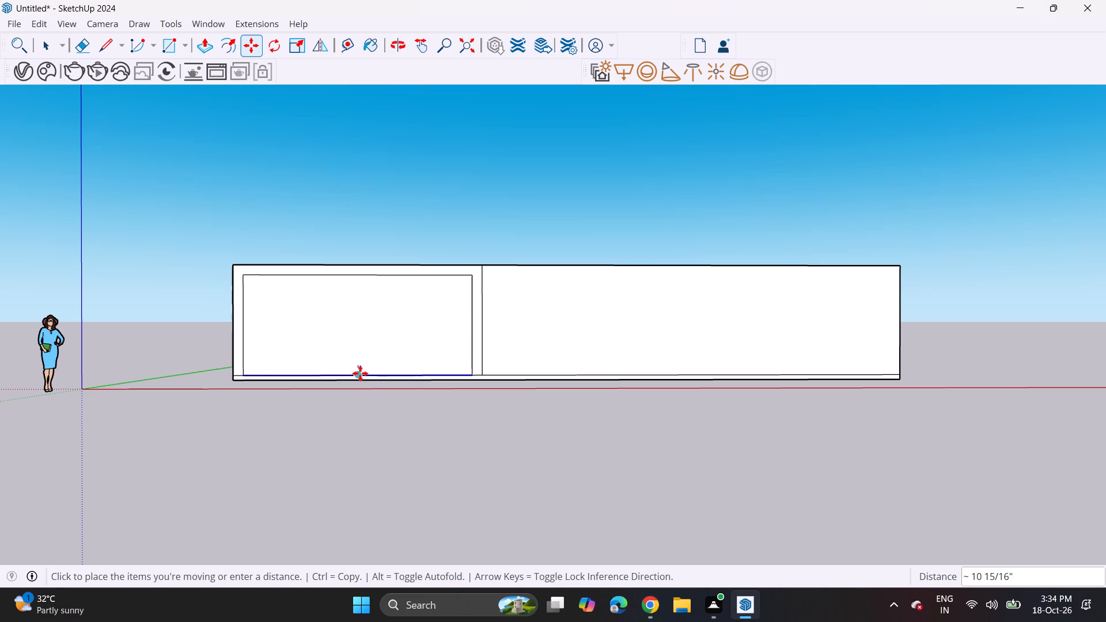
pyautogui.click(360, 373)
pyautogui.press('space')
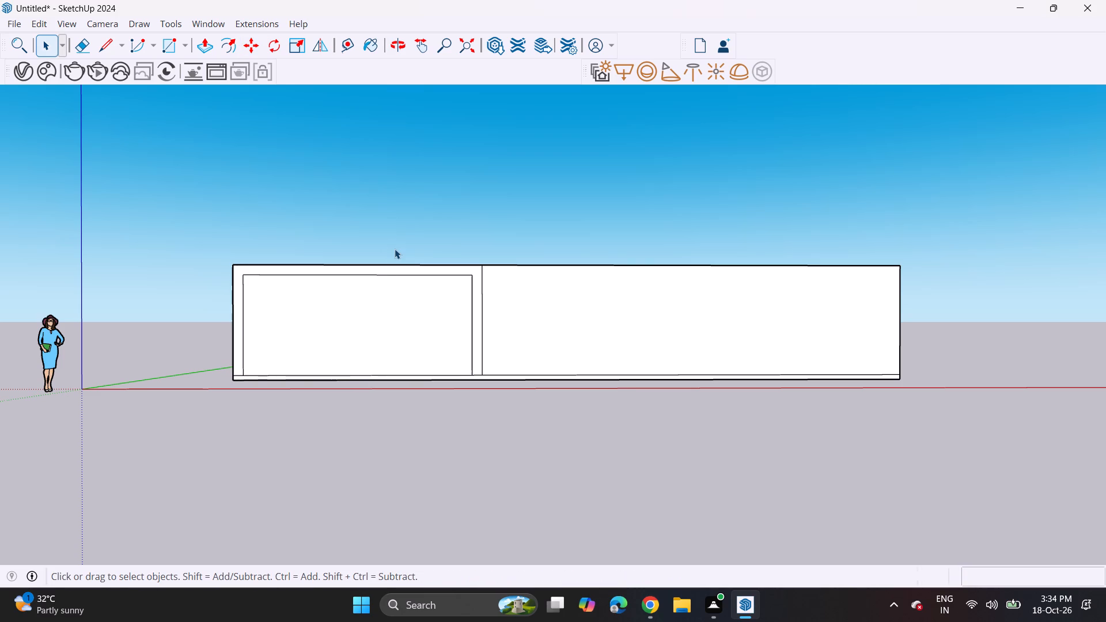
pyautogui.click(395, 249)
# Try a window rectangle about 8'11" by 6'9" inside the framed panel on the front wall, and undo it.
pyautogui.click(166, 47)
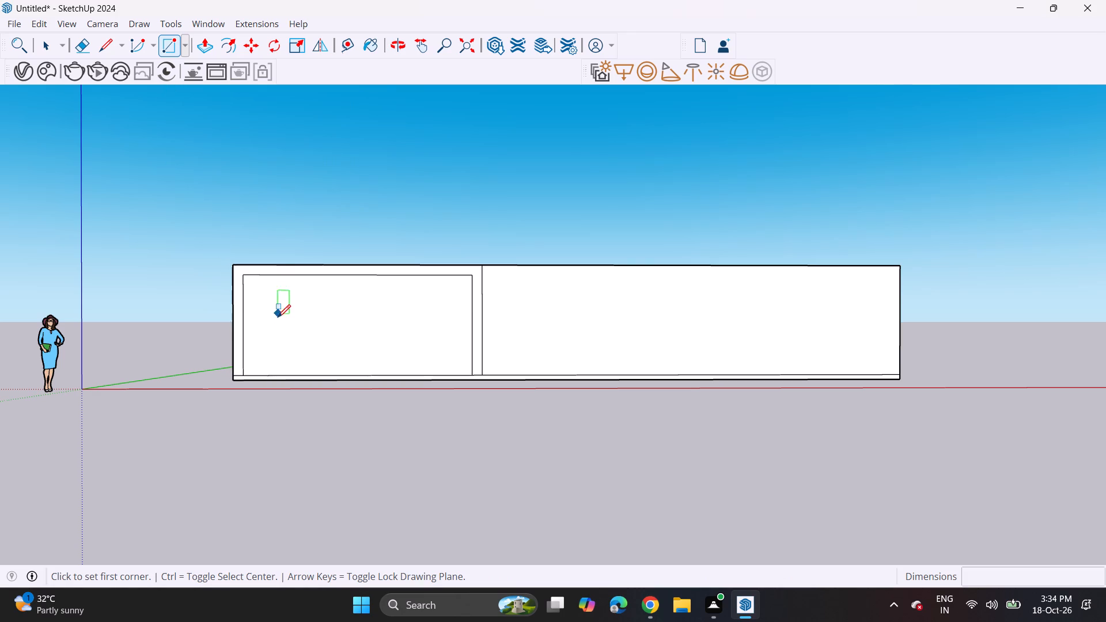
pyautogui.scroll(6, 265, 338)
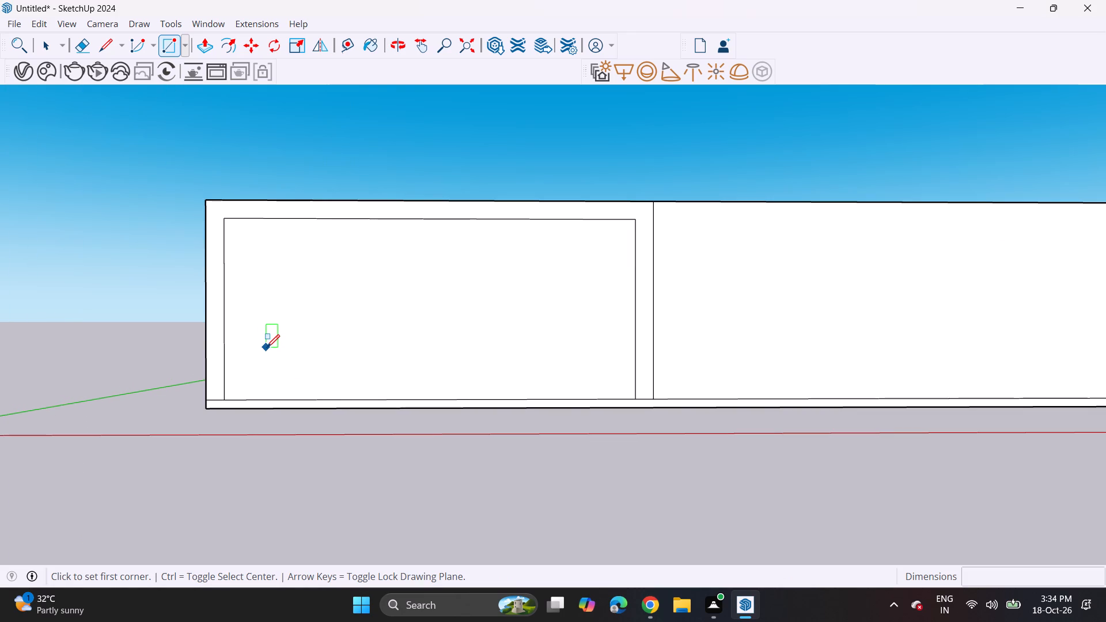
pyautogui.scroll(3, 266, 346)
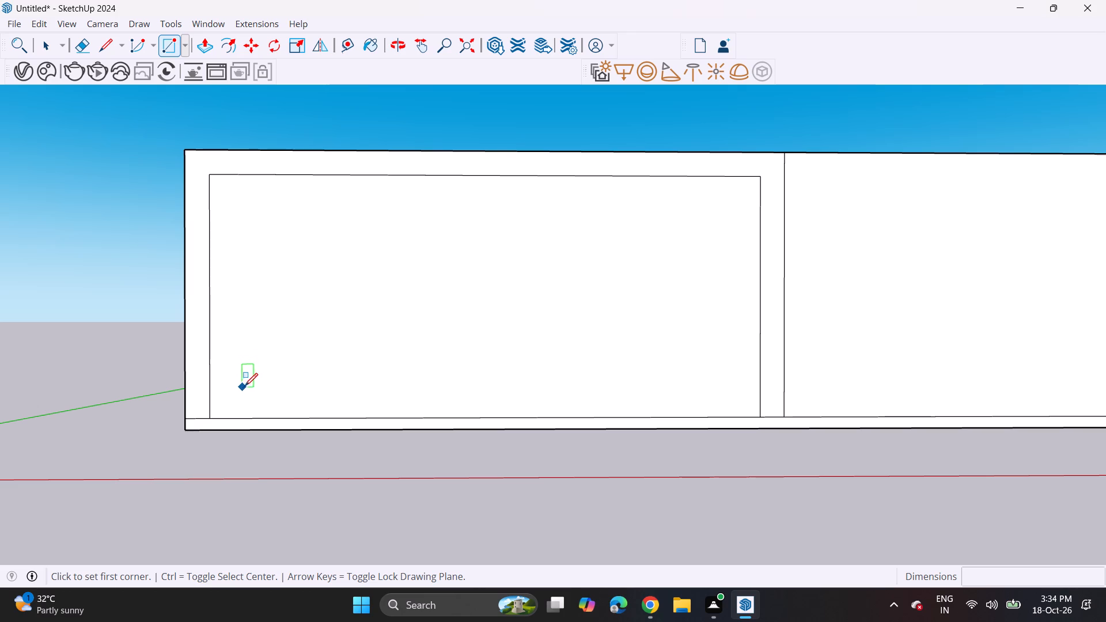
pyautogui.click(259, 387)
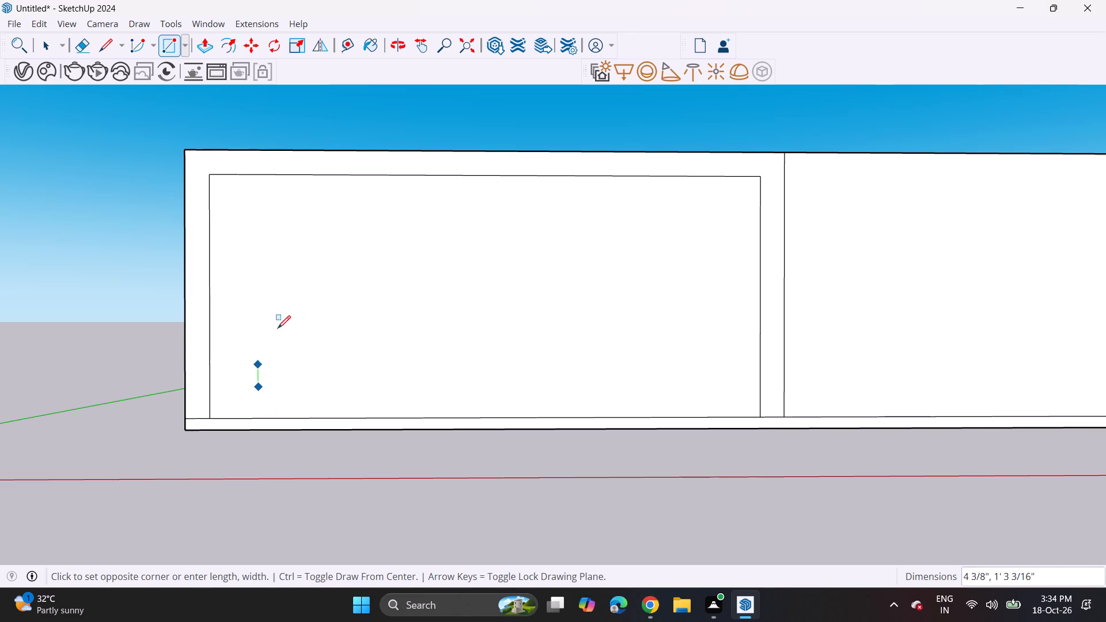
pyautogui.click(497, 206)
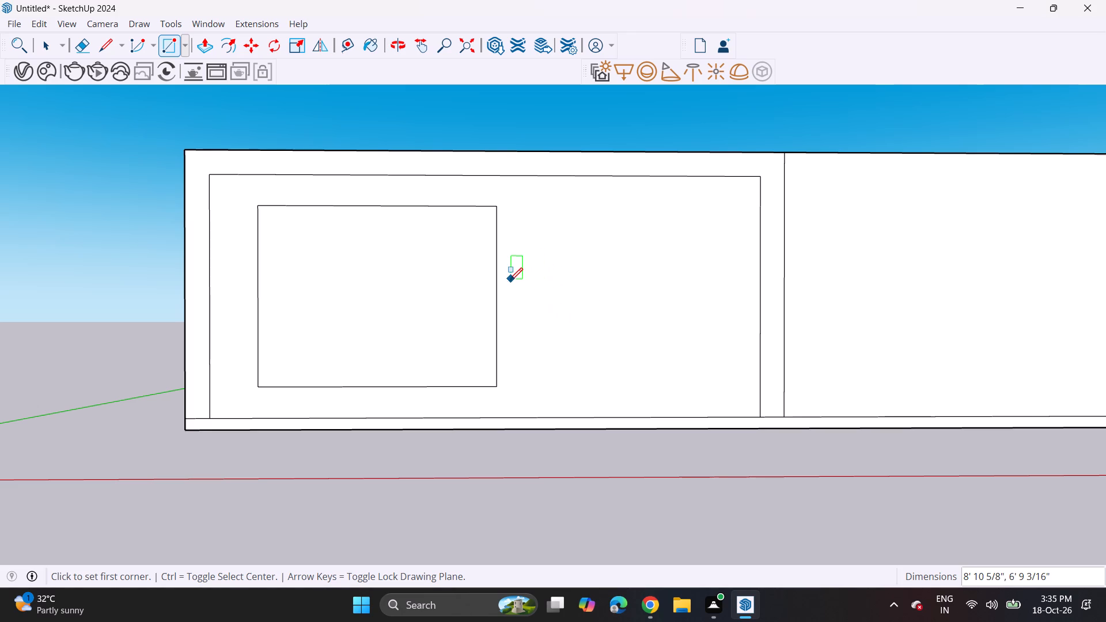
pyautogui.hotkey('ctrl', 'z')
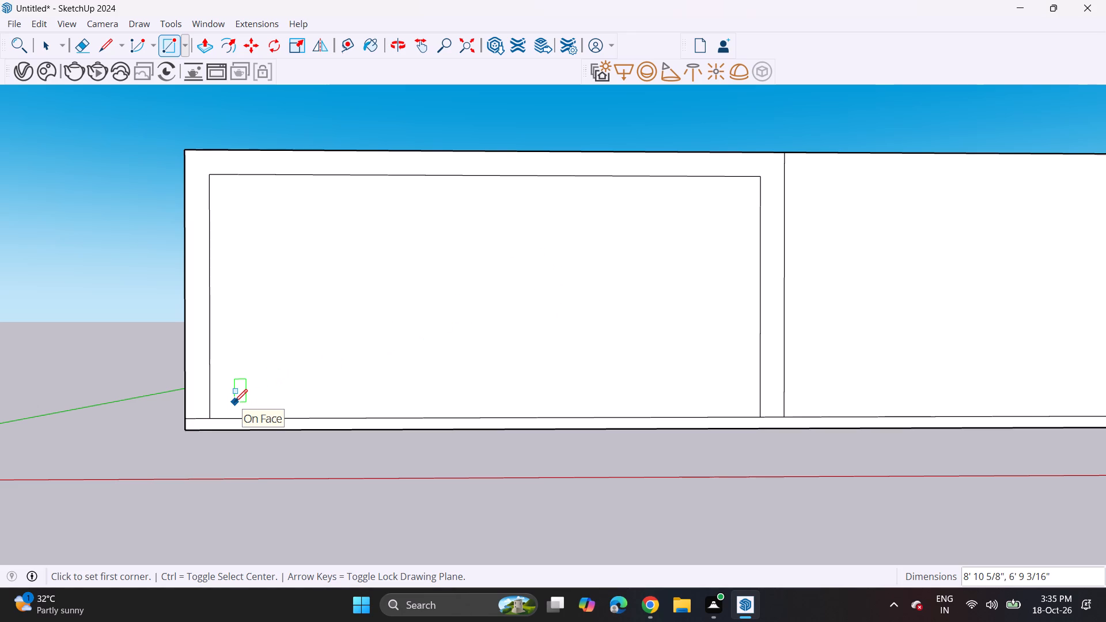
# Draw a window rectangle about 10'5" by 7'4" inside the framed panel, near its side closest to the origin.
pyautogui.click(236, 399)
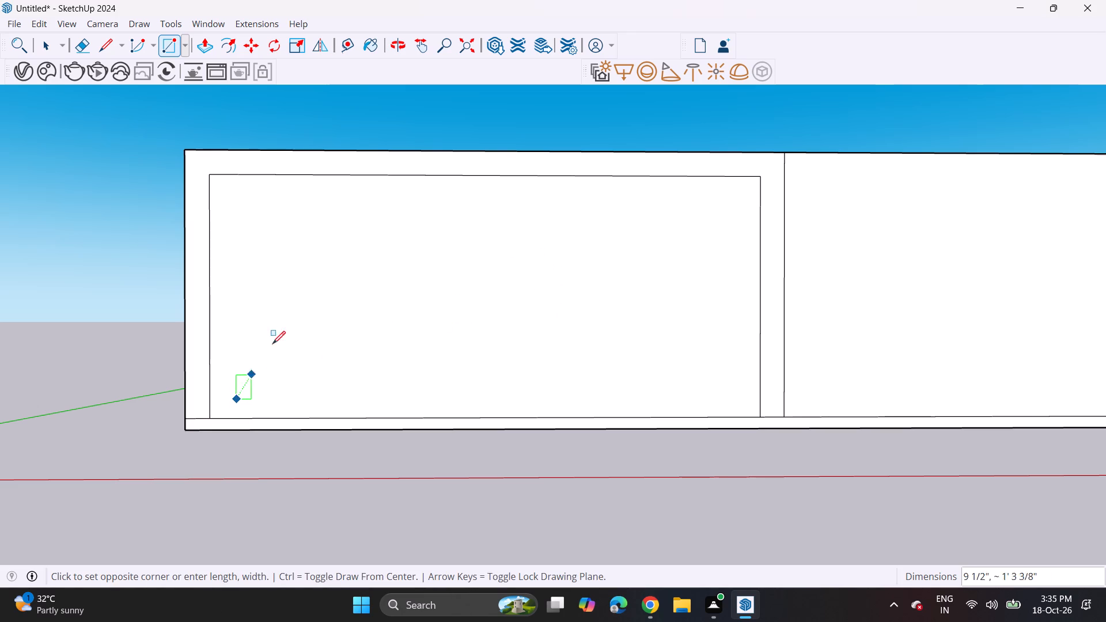
pyautogui.click(516, 203)
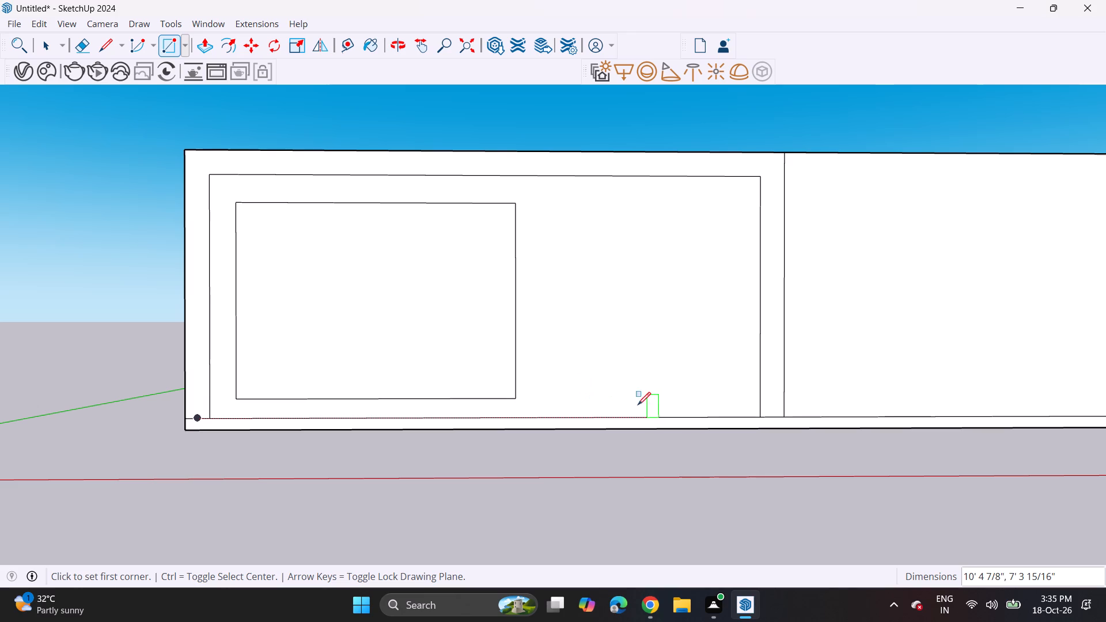
# Draw a door rectangle about 5'5" wide by 8' high from the framed panel's slab-level corner farthest from the origin.
pyautogui.moveTo(760, 414); pyautogui.dragTo(750, 409)
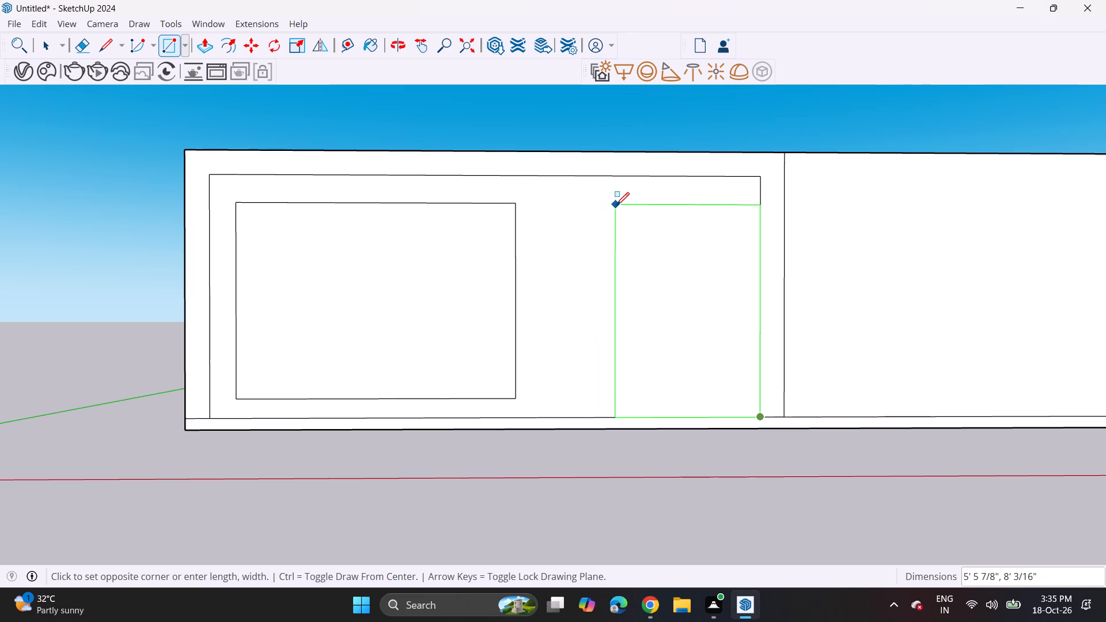
pyautogui.click(616, 205)
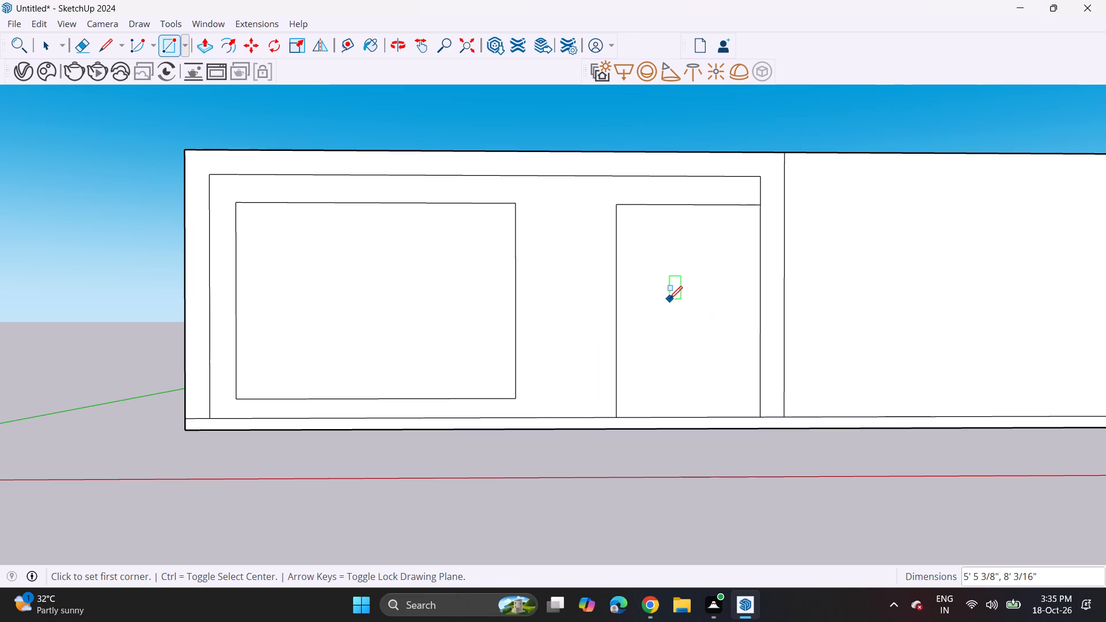
# Draw a horizontal strip about 18'11" long by 1'2" high on the plain front wall, starting on the vertical dividing line near the top.
pyautogui.scroll(-9, 668, 306)
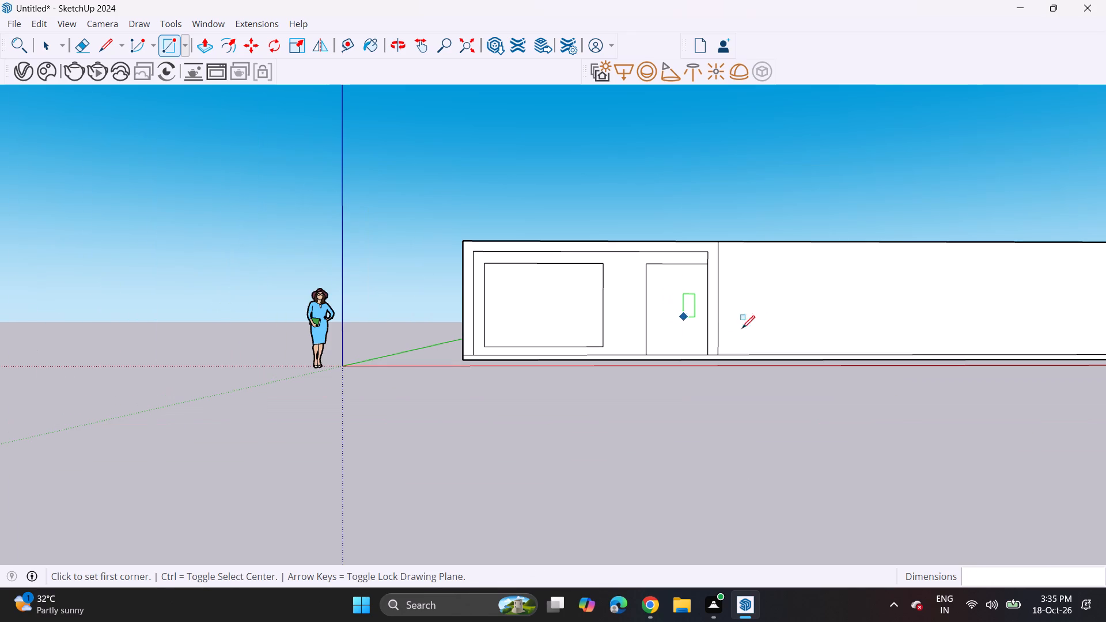
pyautogui.keyDown('shift'); pyautogui.moveTo(770, 323); pyautogui.dragTo(475, 364, button='middle'); pyautogui.keyUp('shift')
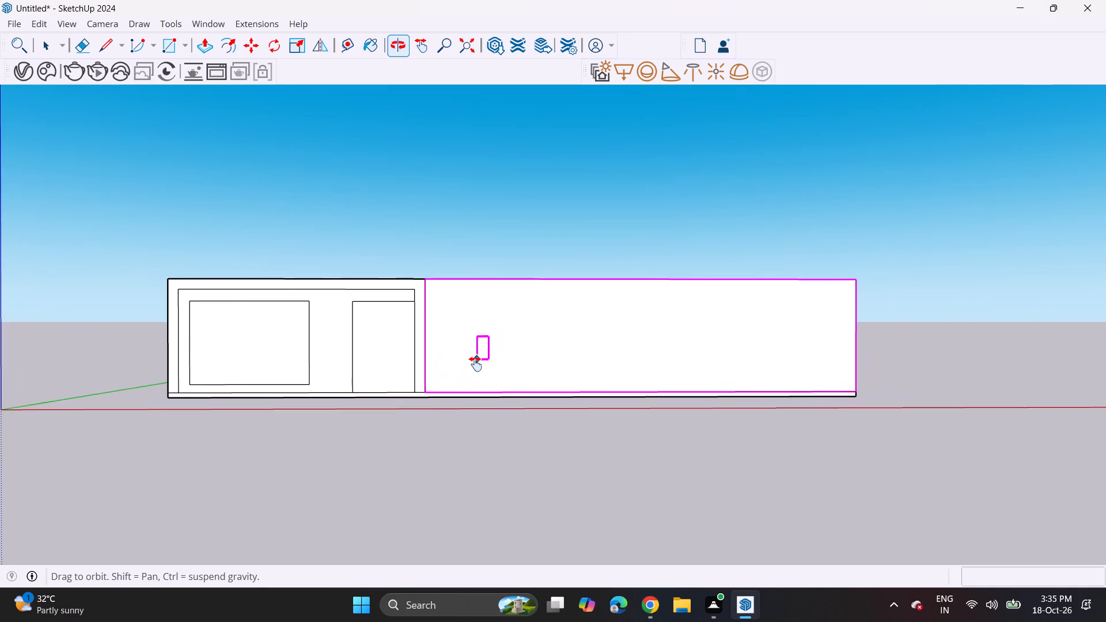
pyautogui.keyDown('shift'); pyautogui.moveTo(475, 364); pyautogui.dragTo(470, 355, button='middle'); pyautogui.keyUp('shift')
pyautogui.keyDown('shift'); pyautogui.middleClick(470, 355); pyautogui.keyUp('shift')
pyautogui.keyDown('shift'); pyautogui.middleClick(469, 355); pyautogui.keyUp('shift')
pyautogui.keyDown('shift'); pyautogui.middleClick(469, 355); pyautogui.keyUp('shift')
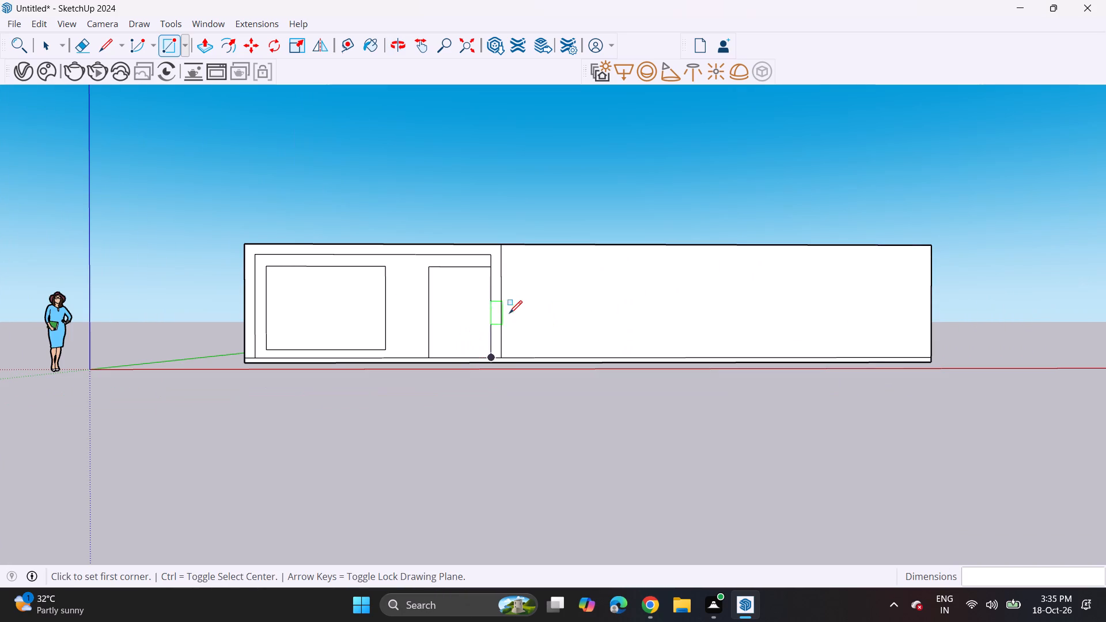
pyautogui.scroll(5, 516, 298)
pyautogui.keyDown('shift'); pyautogui.moveTo(516, 298); pyautogui.dragTo(406, 272, button='middle'); pyautogui.keyUp('shift')
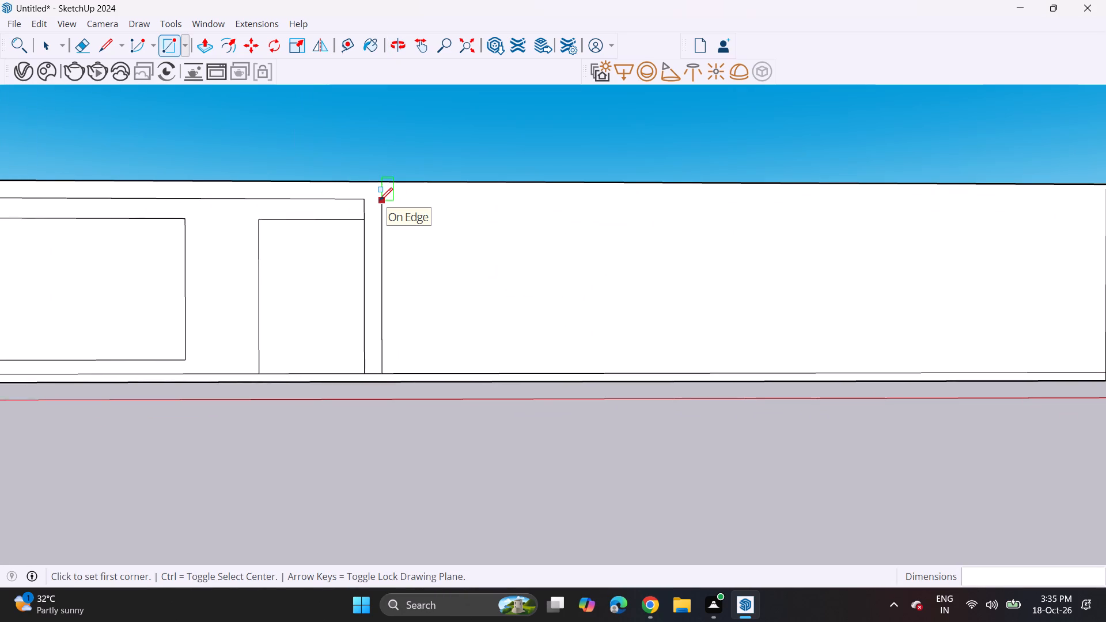
pyautogui.click(380, 200)
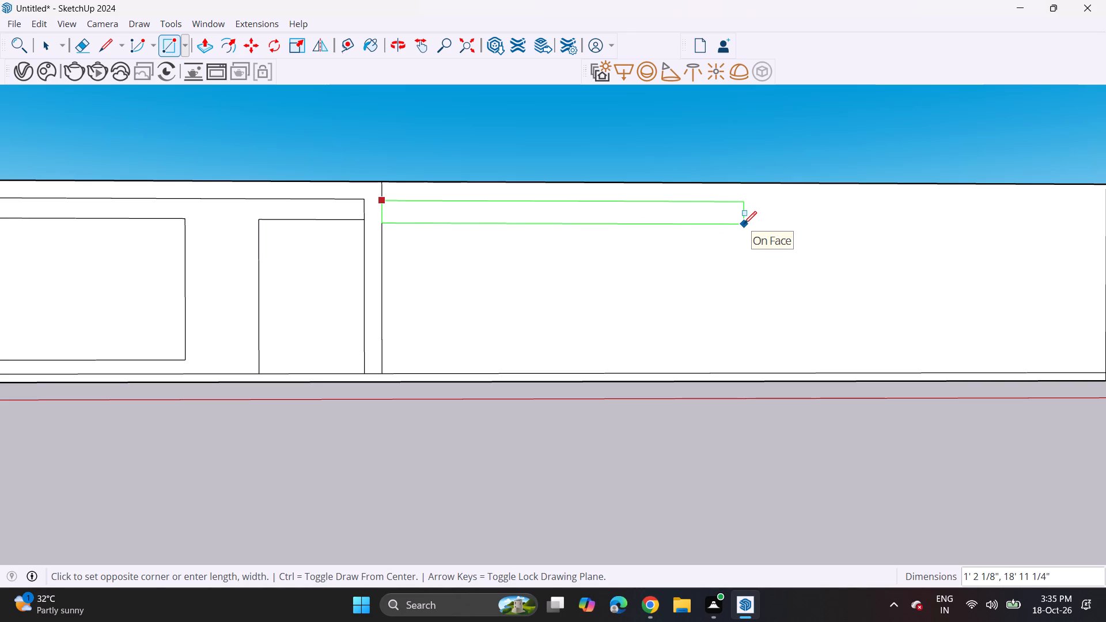
pyautogui.click(744, 224)
# Draw a vertical strip about 1'3" wide by 9' high from the horizontal strip's upper far corner down to slab level.
pyautogui.moveTo(780, 224); pyautogui.dragTo(652, 227, button='middle')
pyautogui.keyDown('shift'); pyautogui.scroll(1, 641, 253); pyautogui.keyUp('shift')
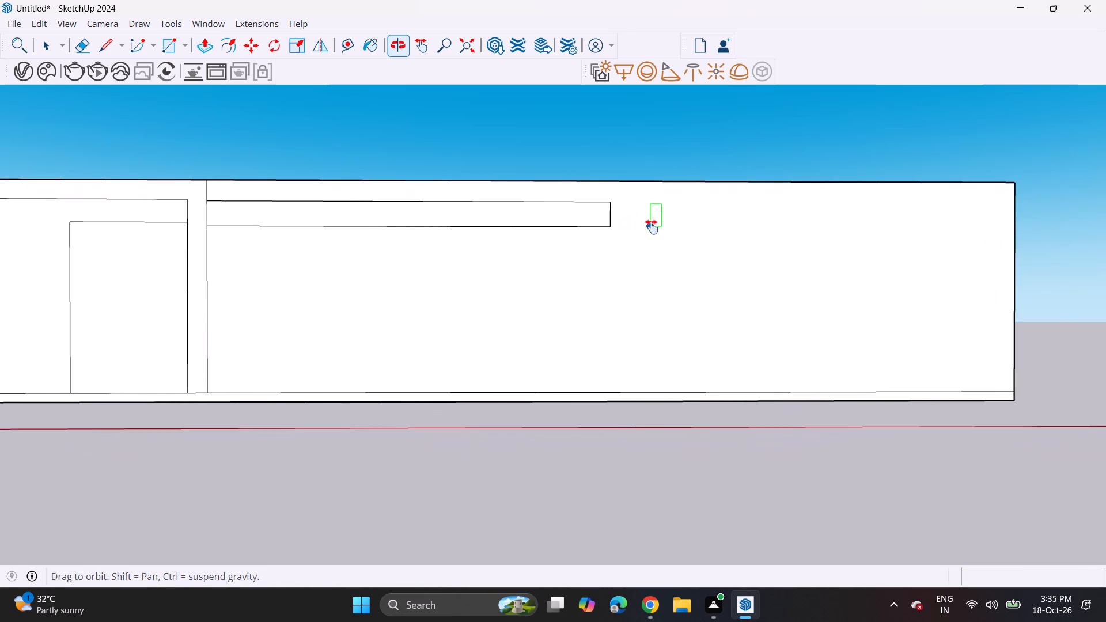
pyautogui.moveTo(652, 227); pyautogui.dragTo(657, 225, button='middle')
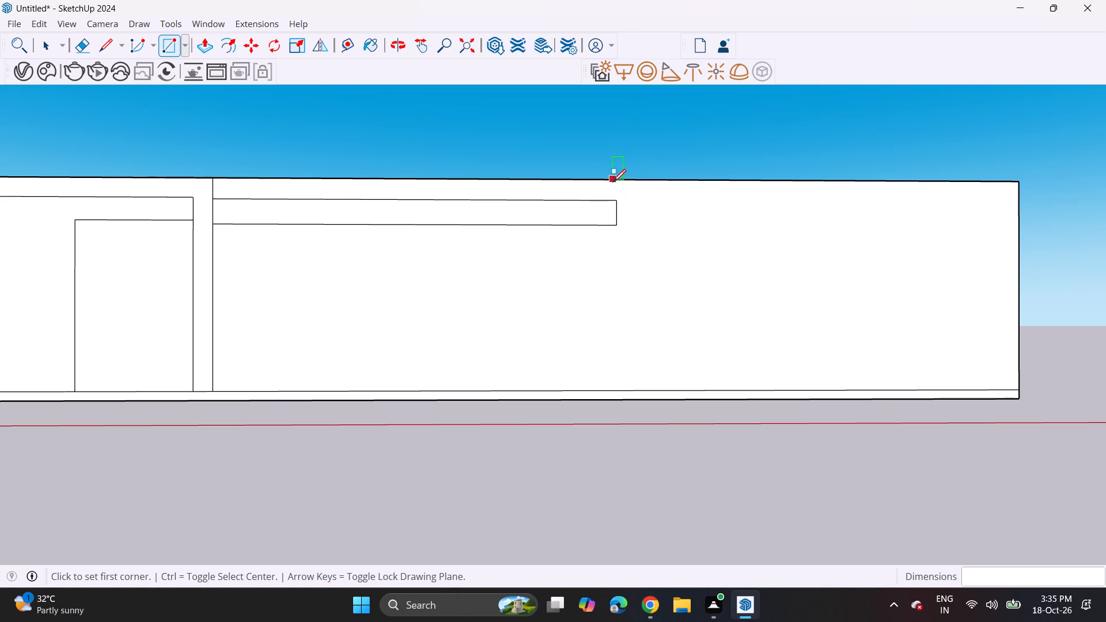
pyautogui.click(616, 200)
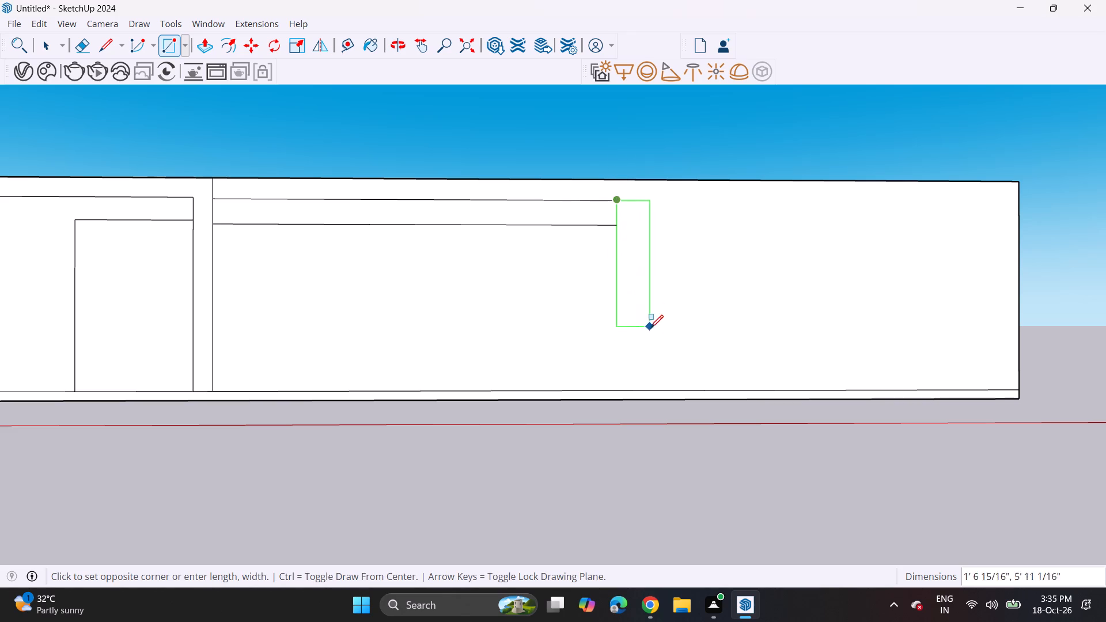
pyautogui.click(643, 388)
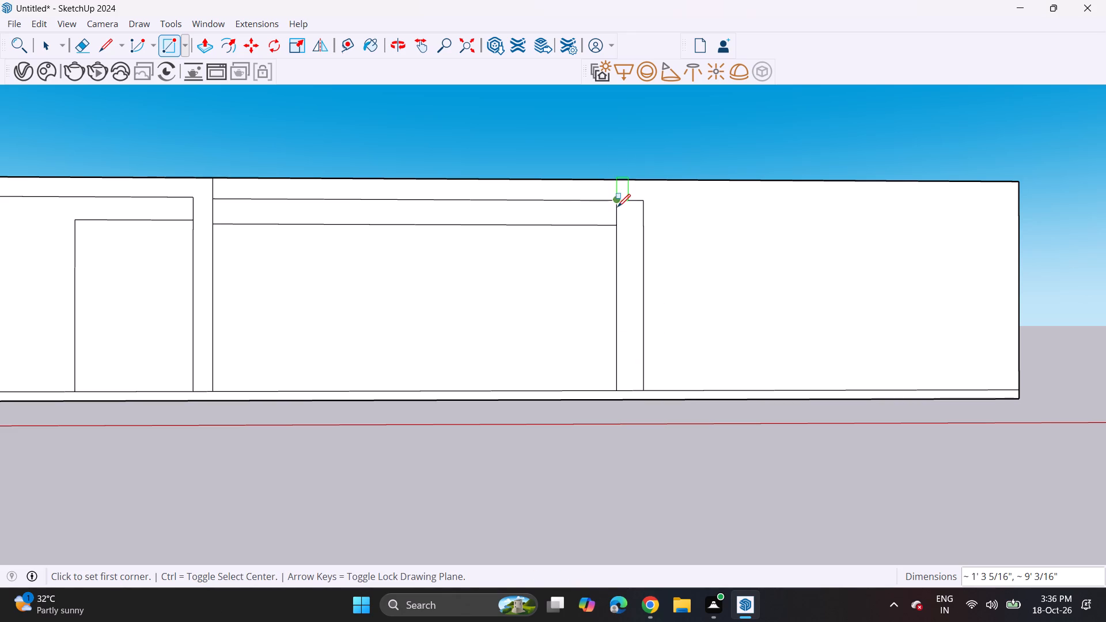
# Extend the vertical strip to the wall's top edge with a 1'3" wide rectangle and erase the line dividing the two.
pyautogui.click(613, 202)
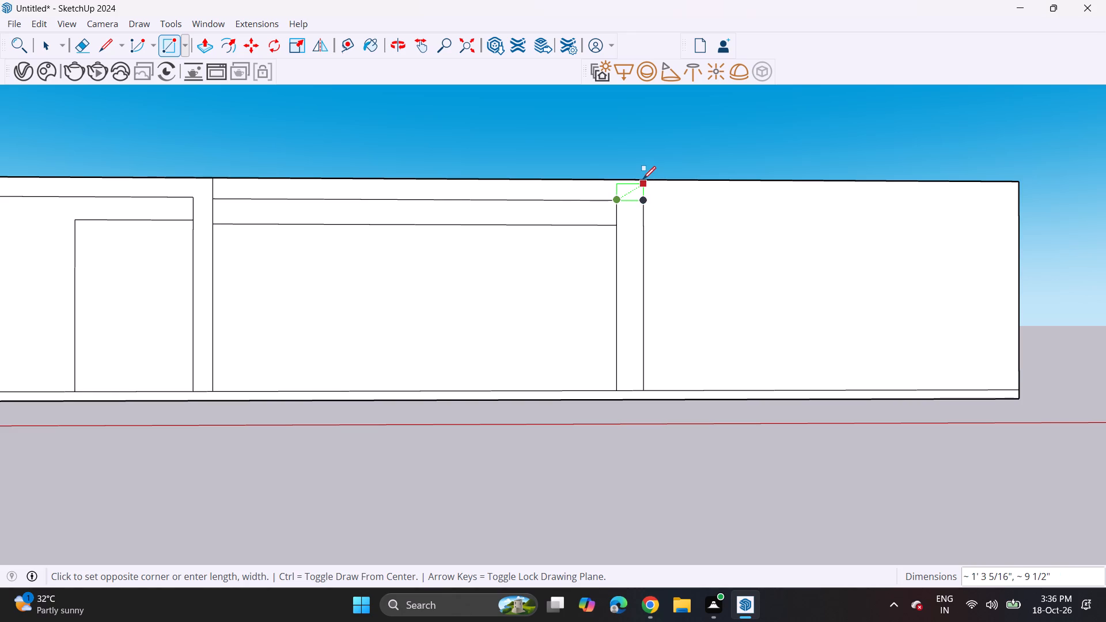
pyautogui.click(643, 175)
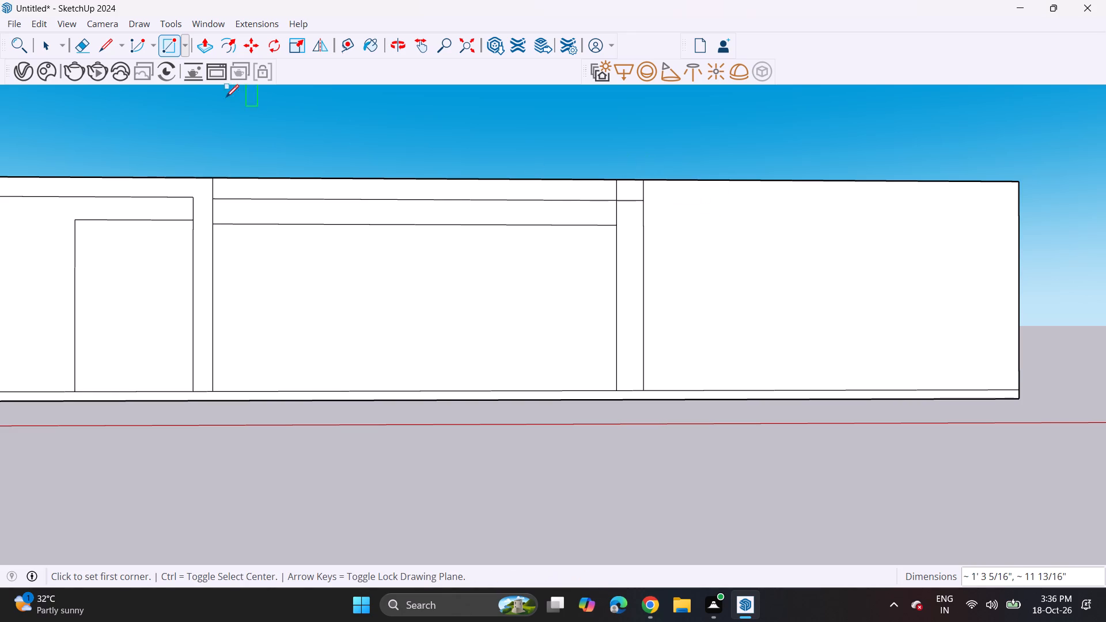
pyautogui.click(78, 38)
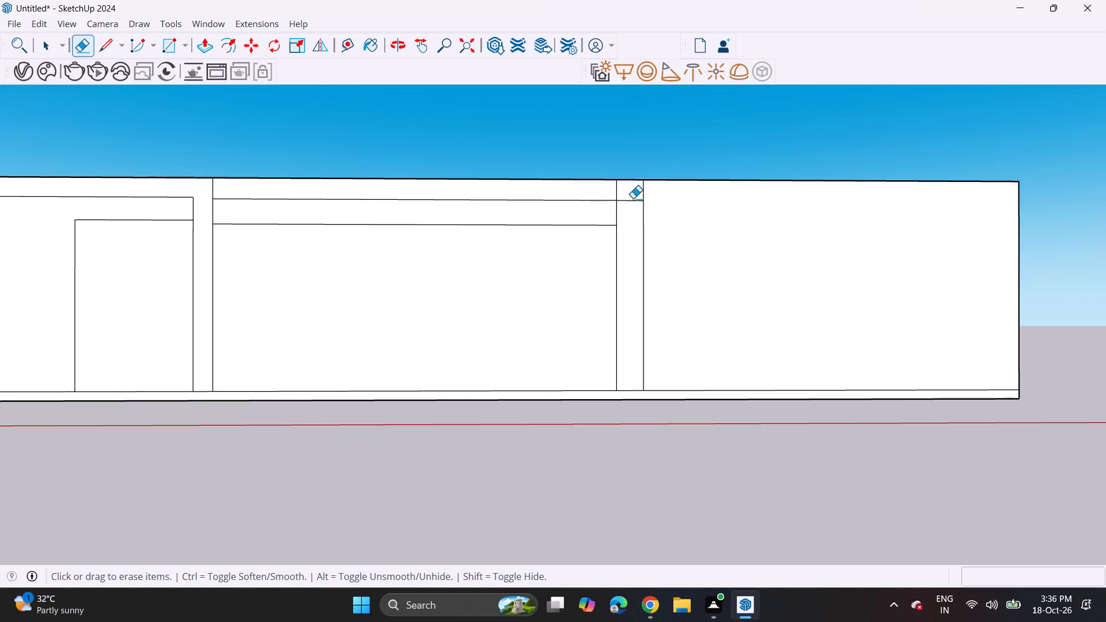
pyautogui.moveTo(632, 198); pyautogui.dragTo(632, 206)
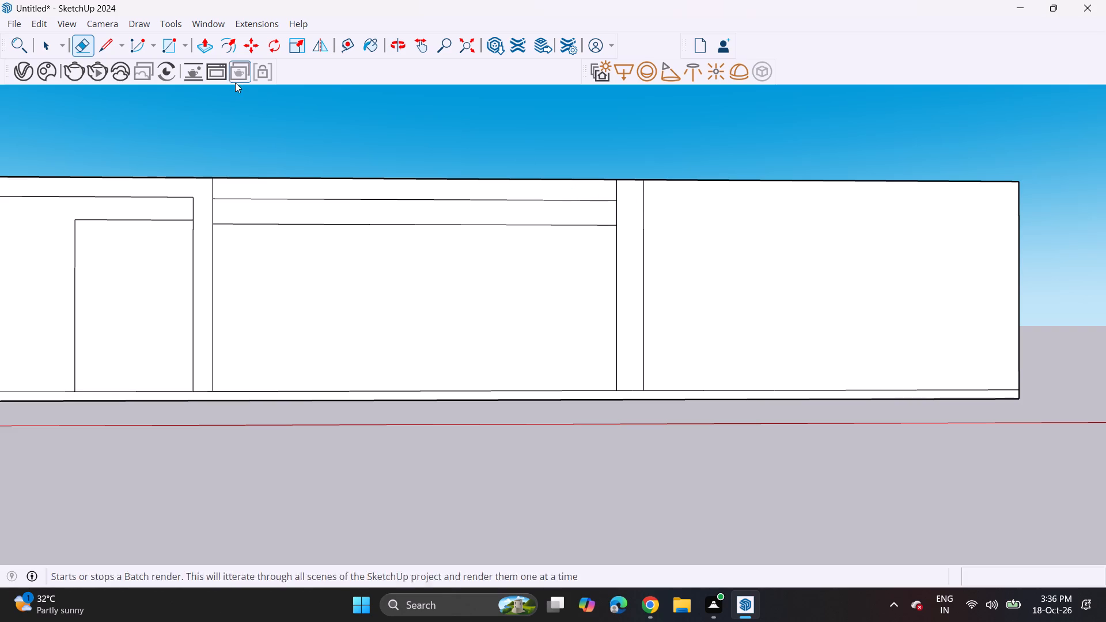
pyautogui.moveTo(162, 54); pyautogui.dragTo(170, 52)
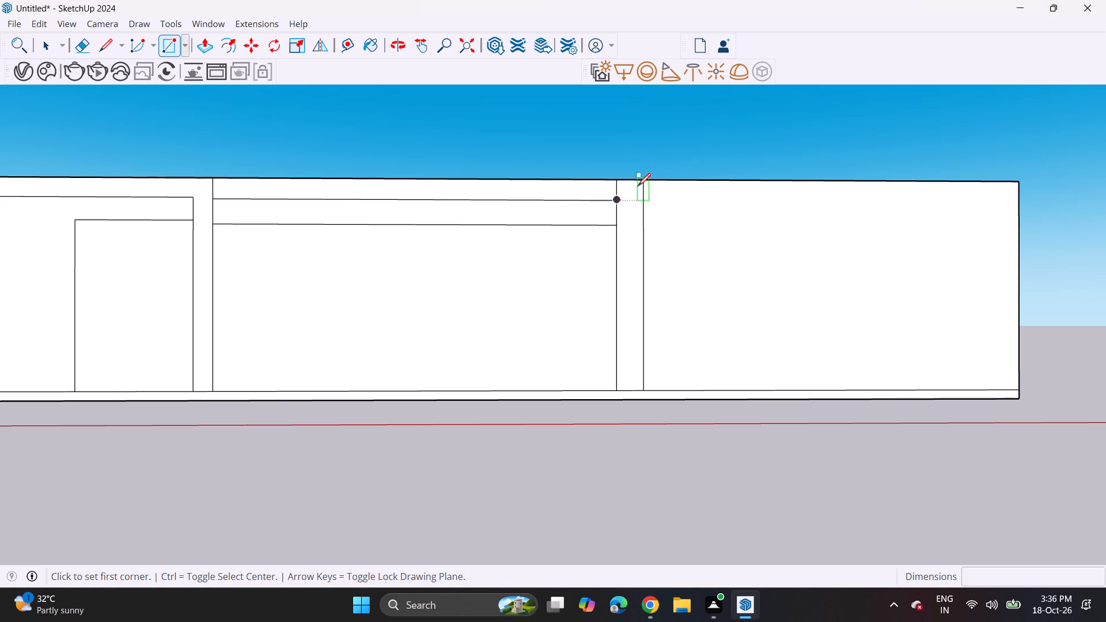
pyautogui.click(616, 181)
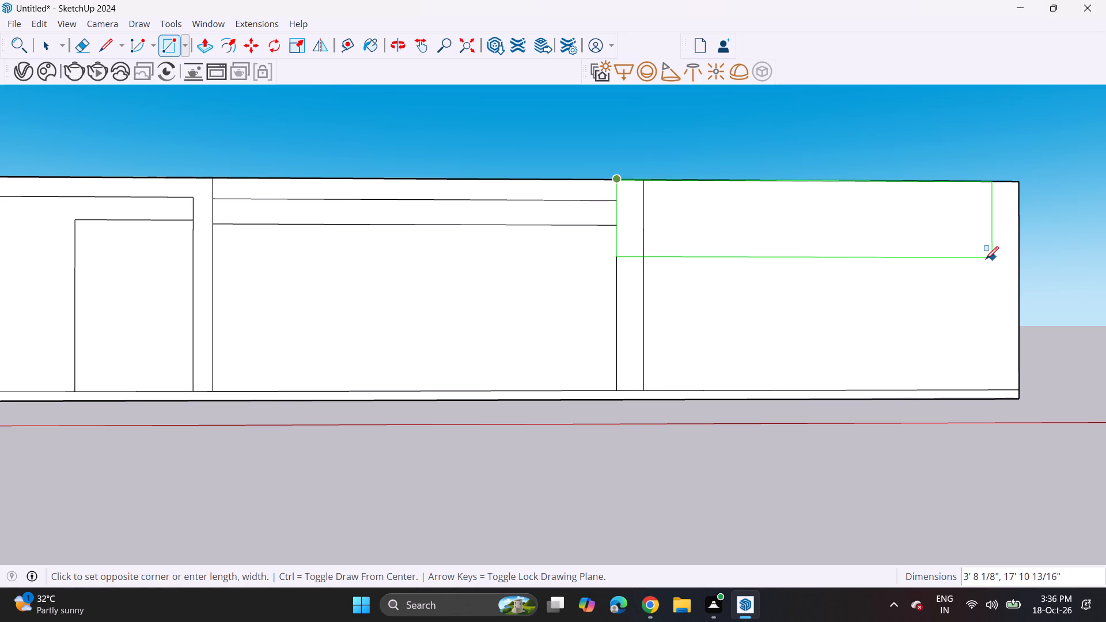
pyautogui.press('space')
# Copy the full-height vertical strip along the front wall and align the copy flush with the wall's end farthest from the origin.
pyautogui.doubleClick(626, 271)
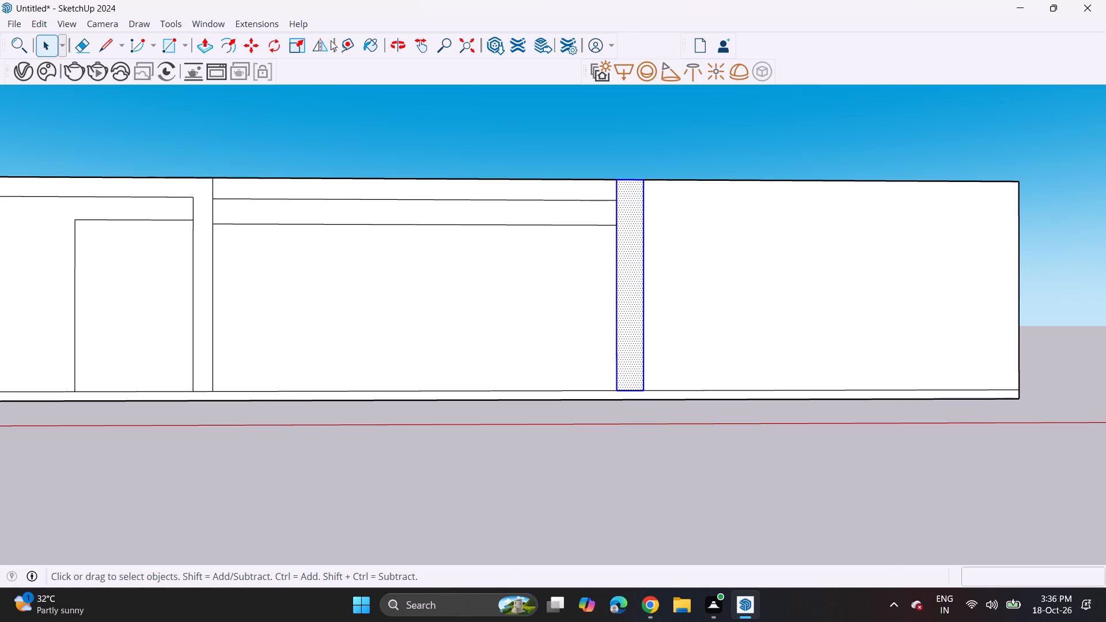
pyautogui.click(255, 40)
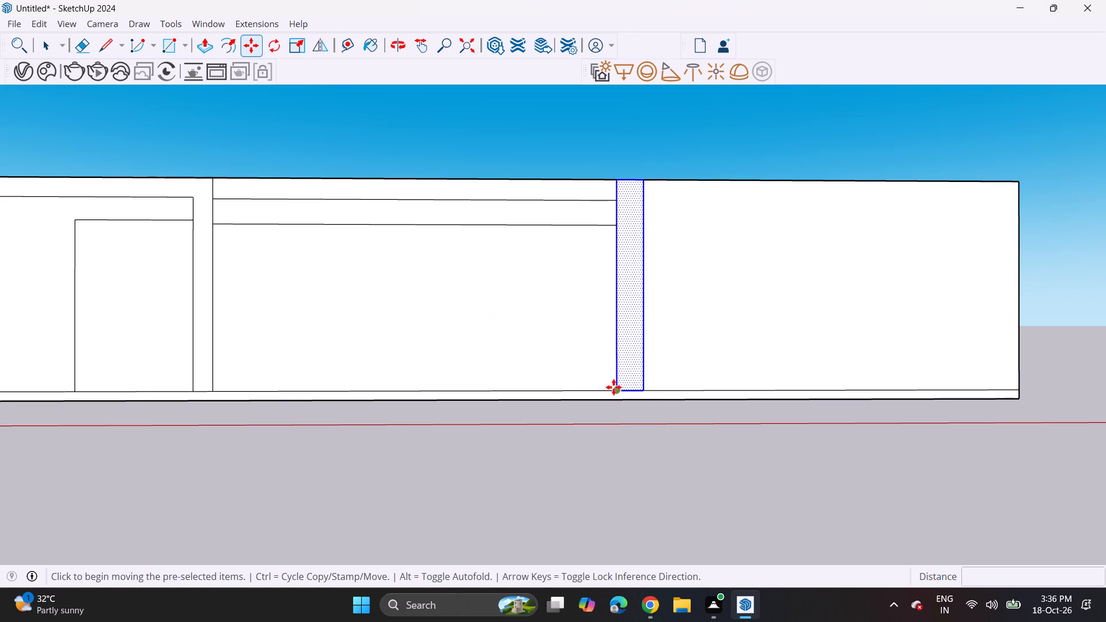
pyautogui.click(613, 387)
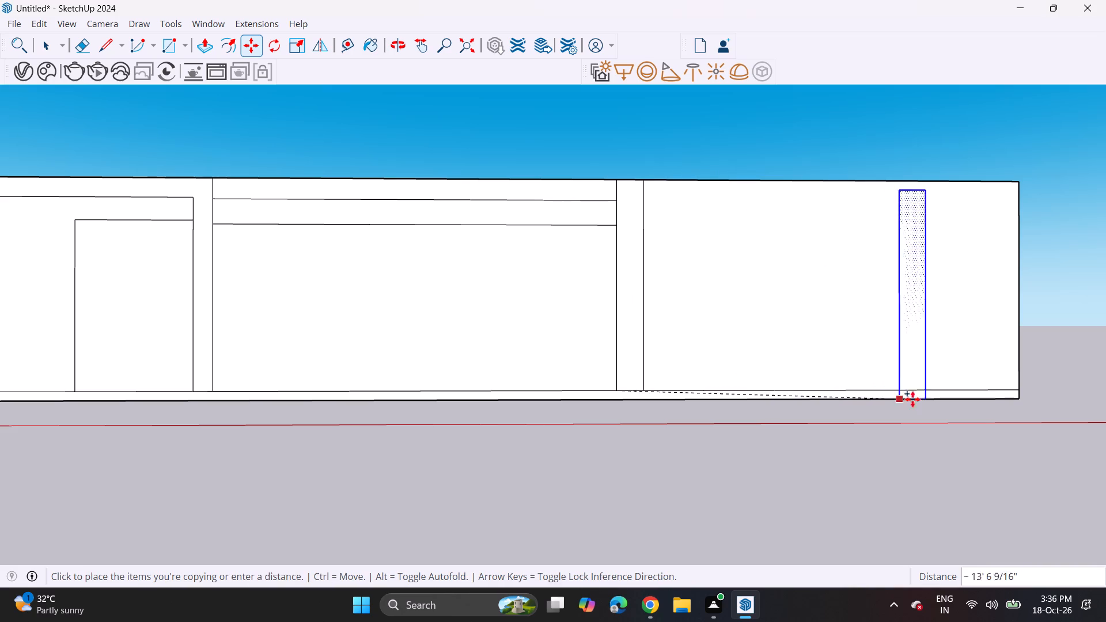
pyautogui.click(964, 390)
pyautogui.click(986, 390)
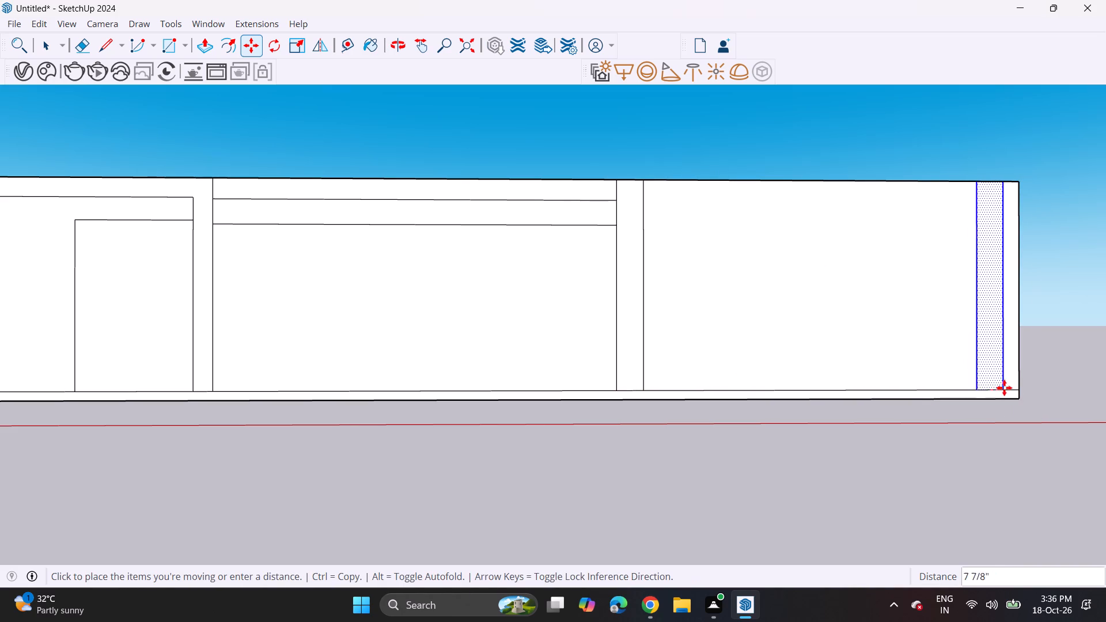
pyautogui.click(1017, 389)
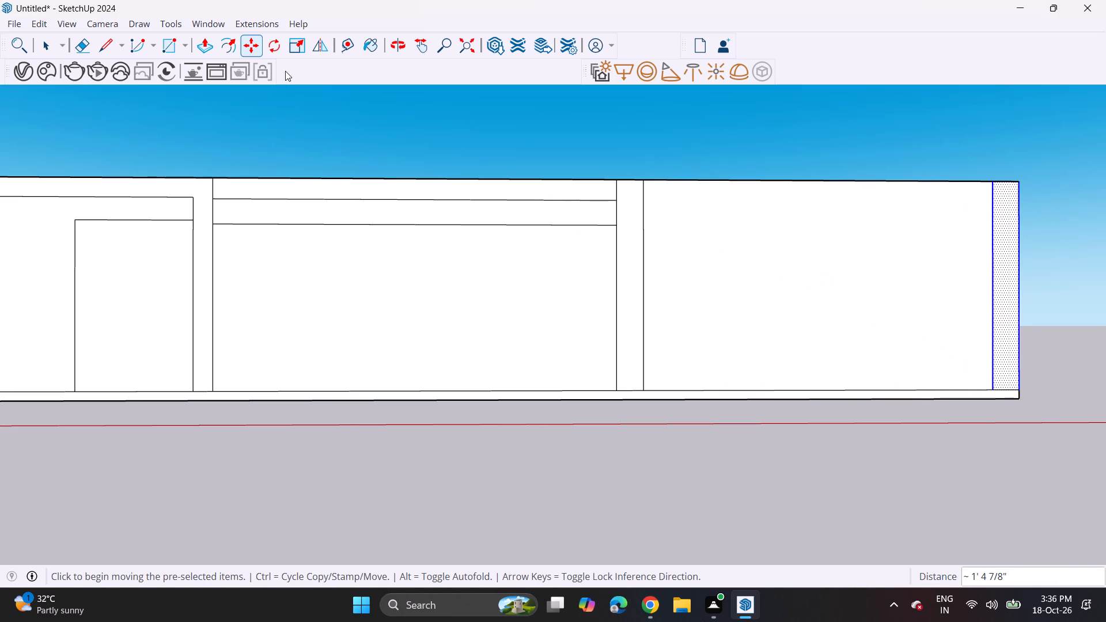
# Draw a band about 19'4" long by 3' high along the wall's top, from the original strip's near-origin edge to the wall's far end.
pyautogui.click(170, 44)
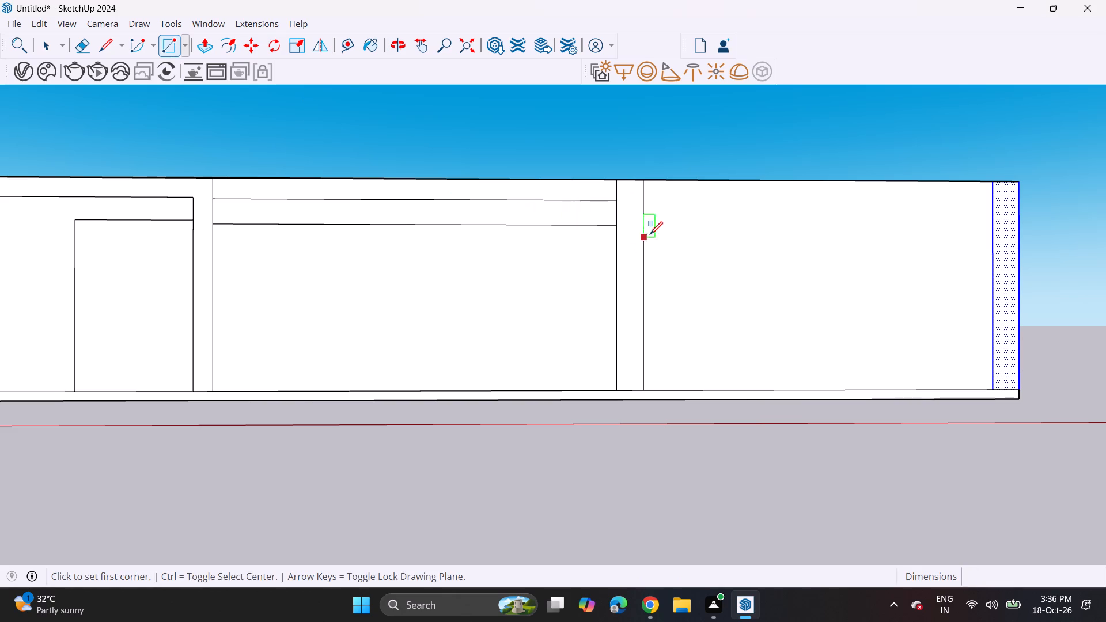
pyautogui.click(615, 185)
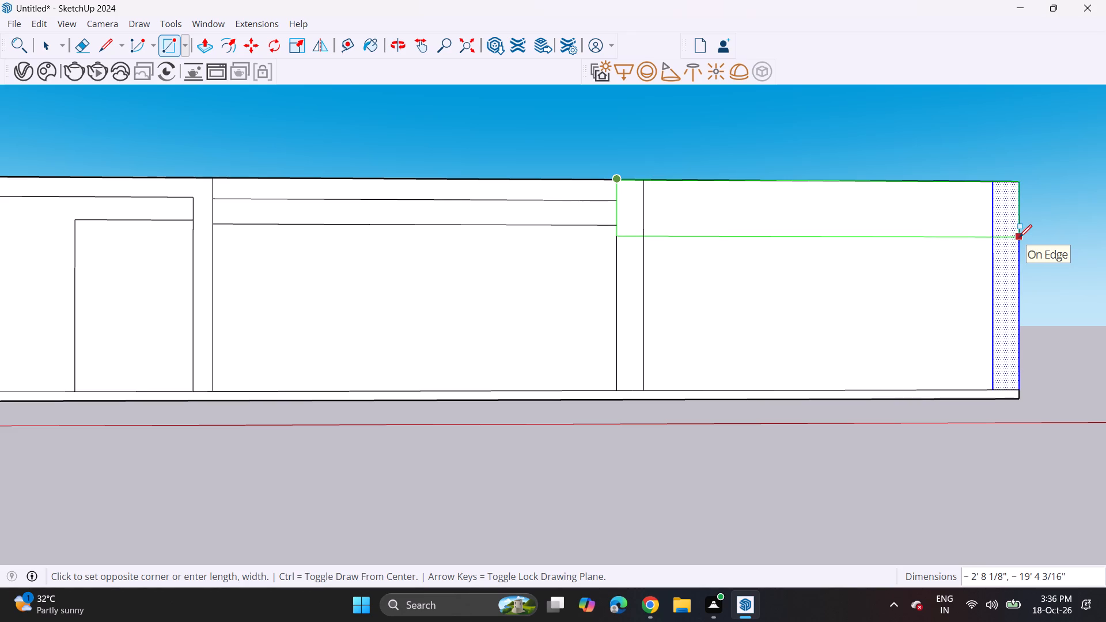
pyautogui.click(1019, 244)
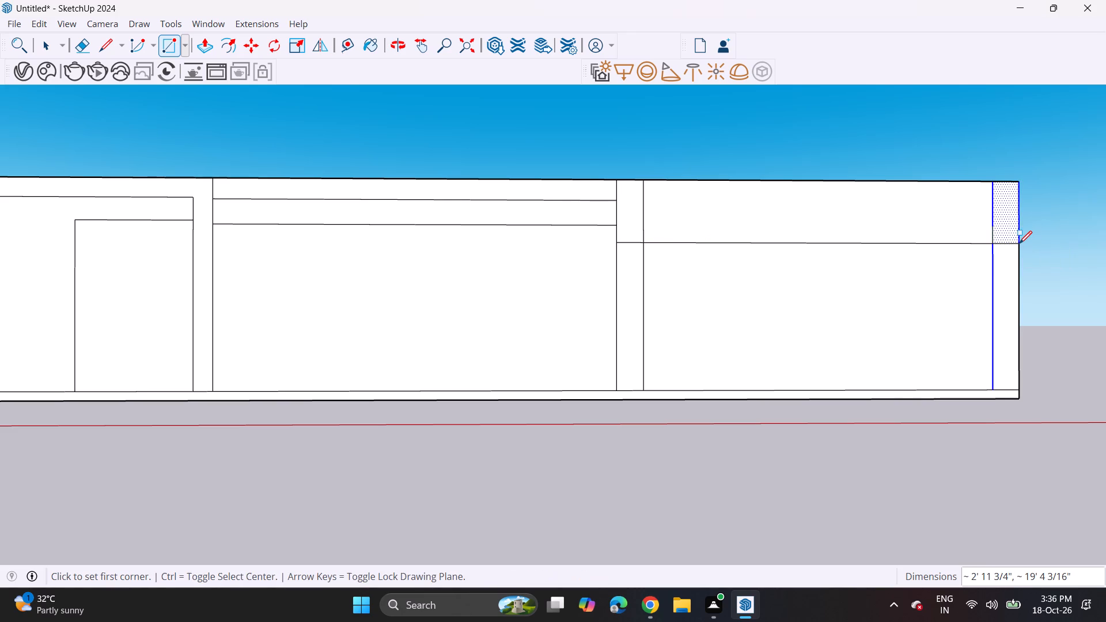
# Draw an opening rectangle about 8'9" wide by 7' high from the band's lower edge down to slab level, between the two vertical strips.
pyautogui.click(726, 242)
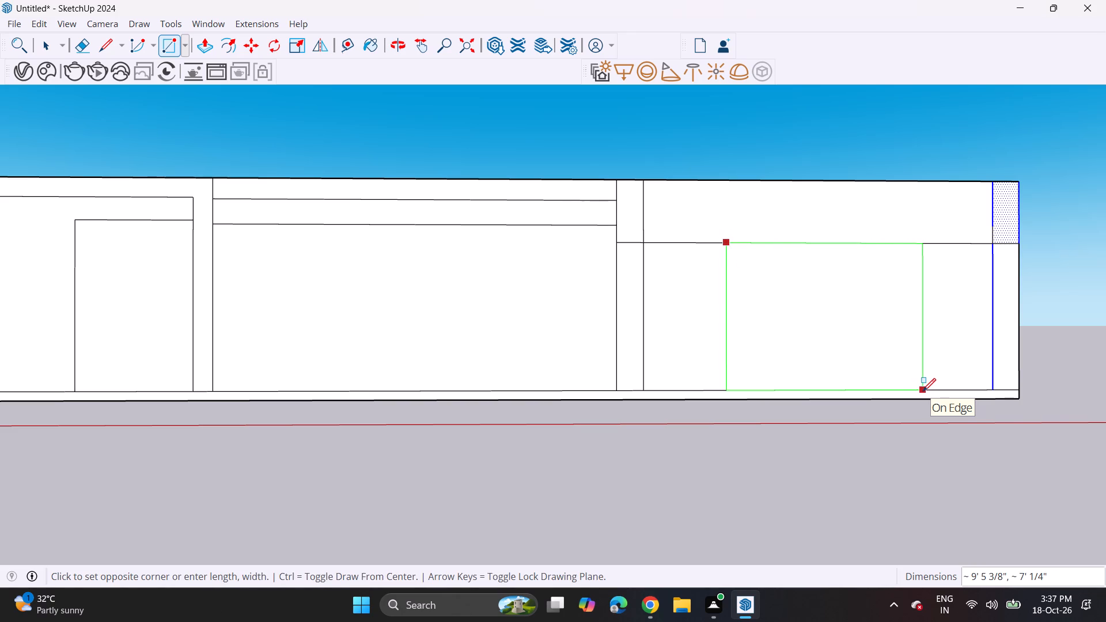
pyautogui.click(908, 393)
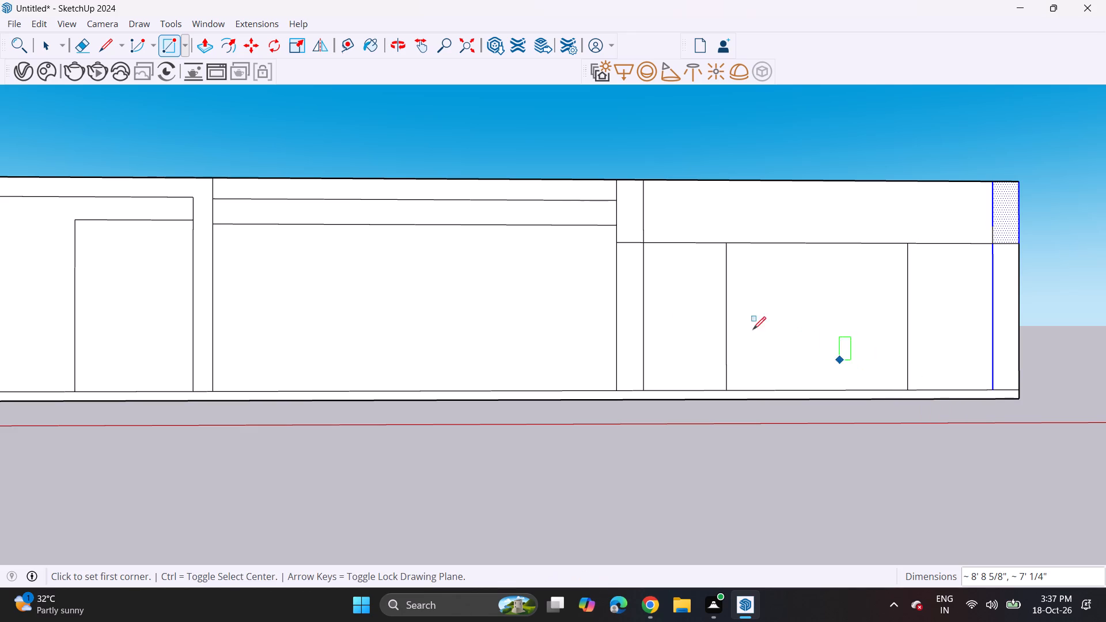
# Push the framed window panel, the door and the wide rectangle under the band through the front wall to cut three openings.
pyautogui.scroll(-9, 679, 315)
pyautogui.moveTo(404, 261); pyautogui.dragTo(423, 299, button='middle')
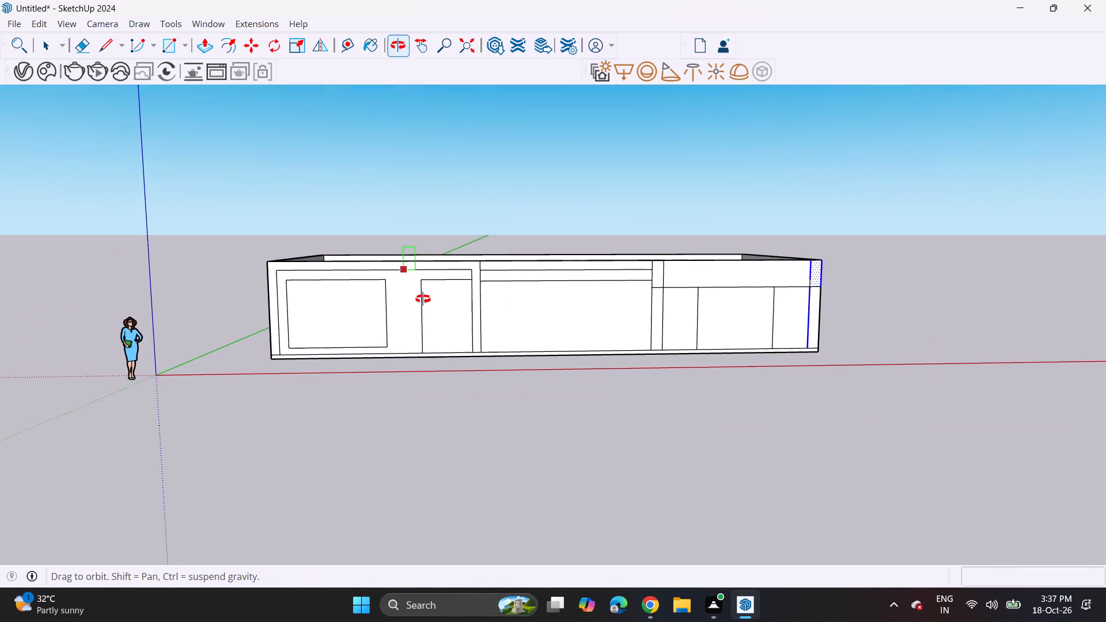
pyautogui.moveTo(423, 299); pyautogui.dragTo(428, 305, button='middle')
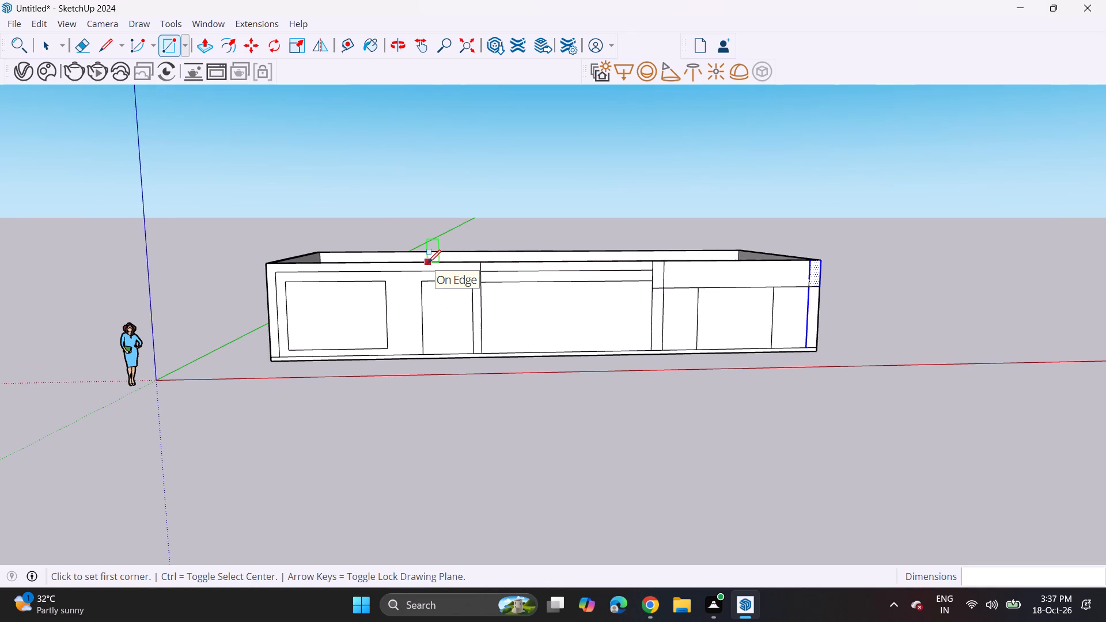
pyautogui.moveTo(600, 262); pyautogui.dragTo(518, 274, button='middle')
pyautogui.moveTo(468, 202); pyautogui.dragTo(444, 339, button='middle')
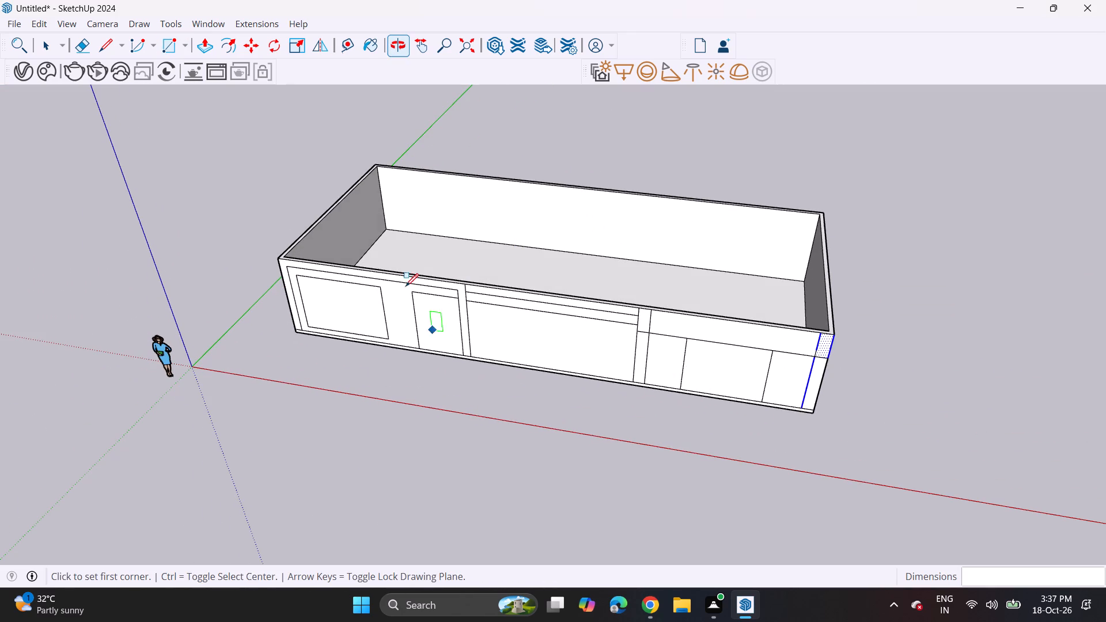
pyautogui.click(206, 45)
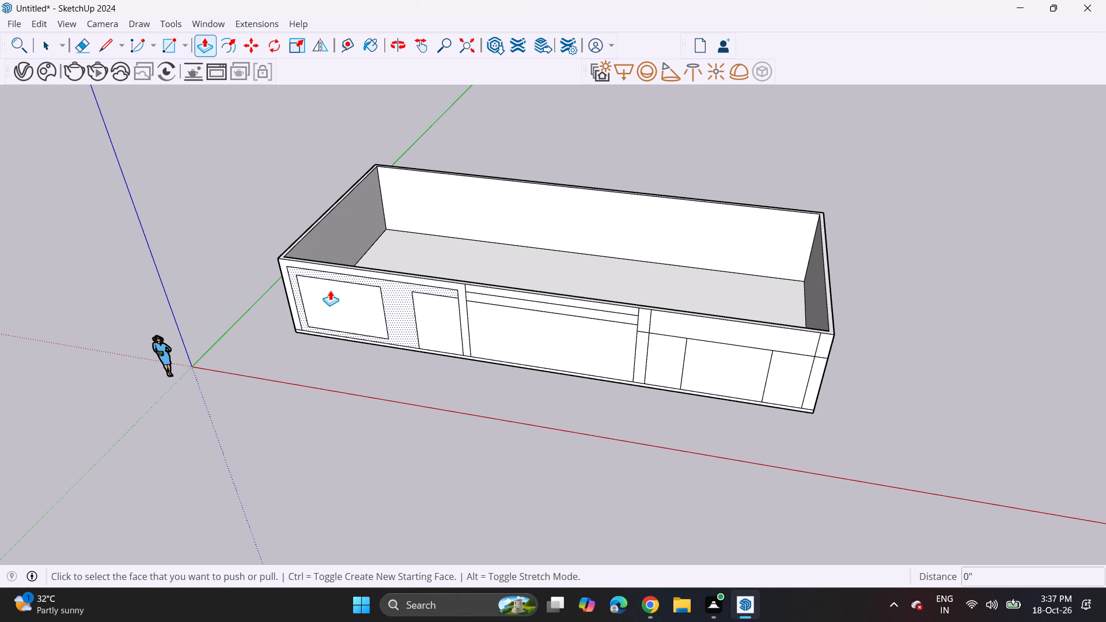
pyautogui.click(336, 305)
pyautogui.moveTo(368, 276); pyautogui.dragTo(358, 377, button='middle')
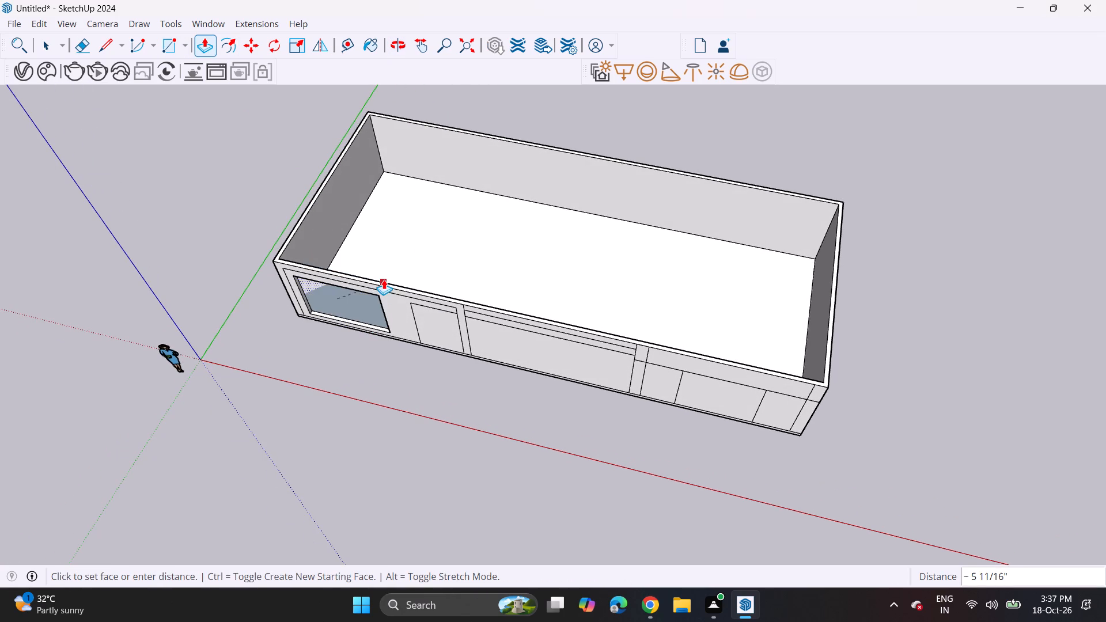
pyautogui.click(384, 279)
pyautogui.doubleClick(428, 320)
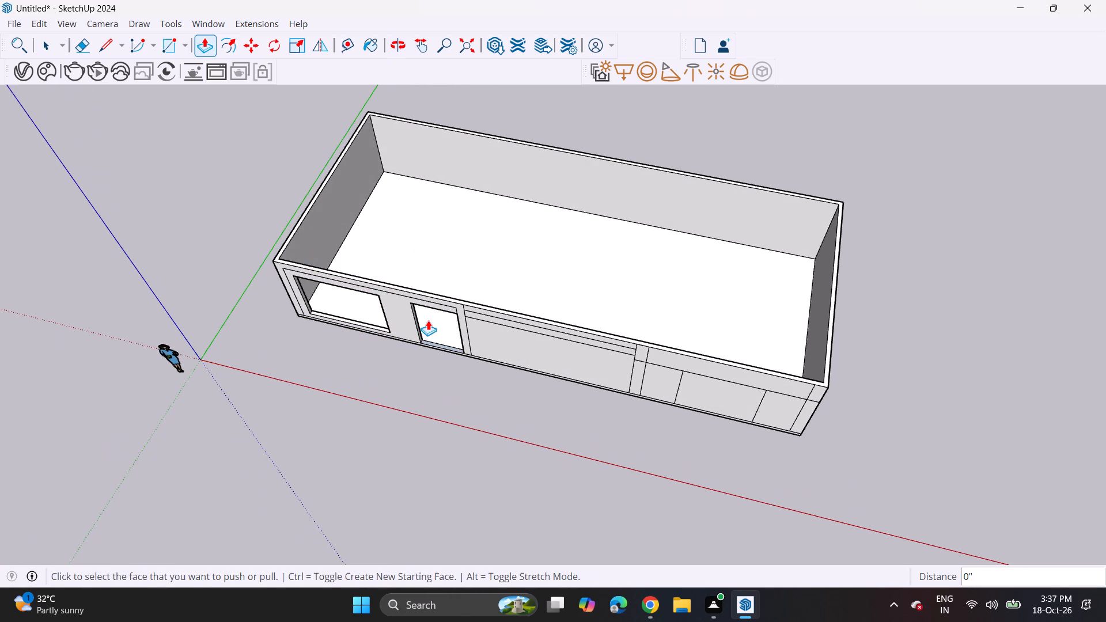
pyautogui.doubleClick(694, 382)
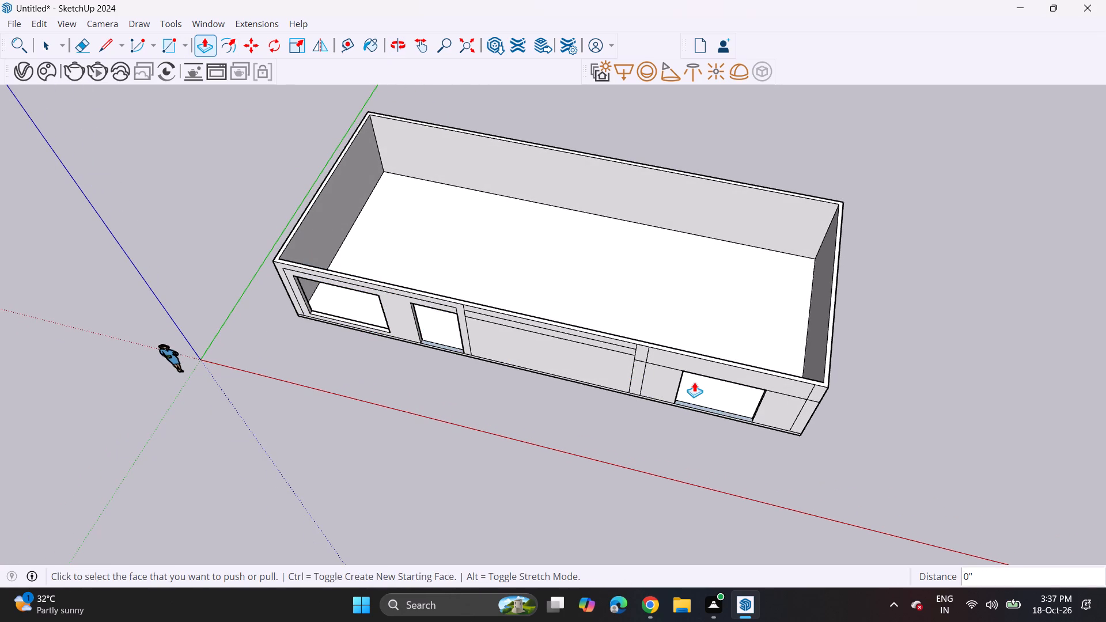
# Draw an upright rotated rectangle 60'8 3/4" long by 6" high along the rear wall's top outer edge.
pyautogui.moveTo(540, 295); pyautogui.dragTo(609, 167, button='middle')
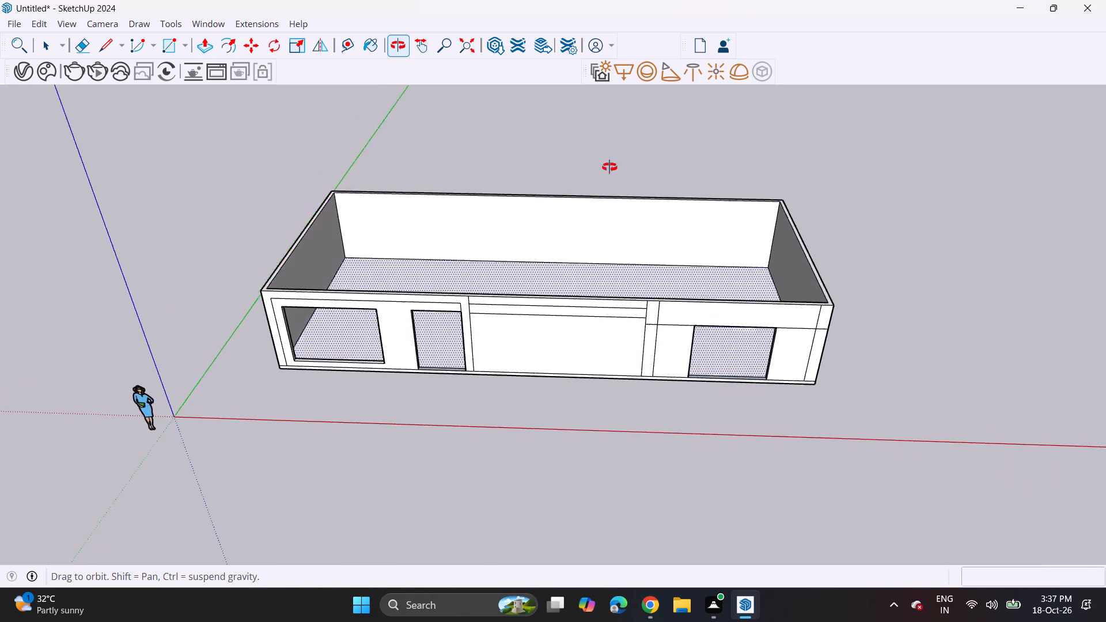
pyautogui.moveTo(609, 167); pyautogui.dragTo(591, 100, button='middle')
pyautogui.scroll(1, 490, 223)
pyautogui.moveTo(491, 216); pyautogui.dragTo(453, 346, button='middle')
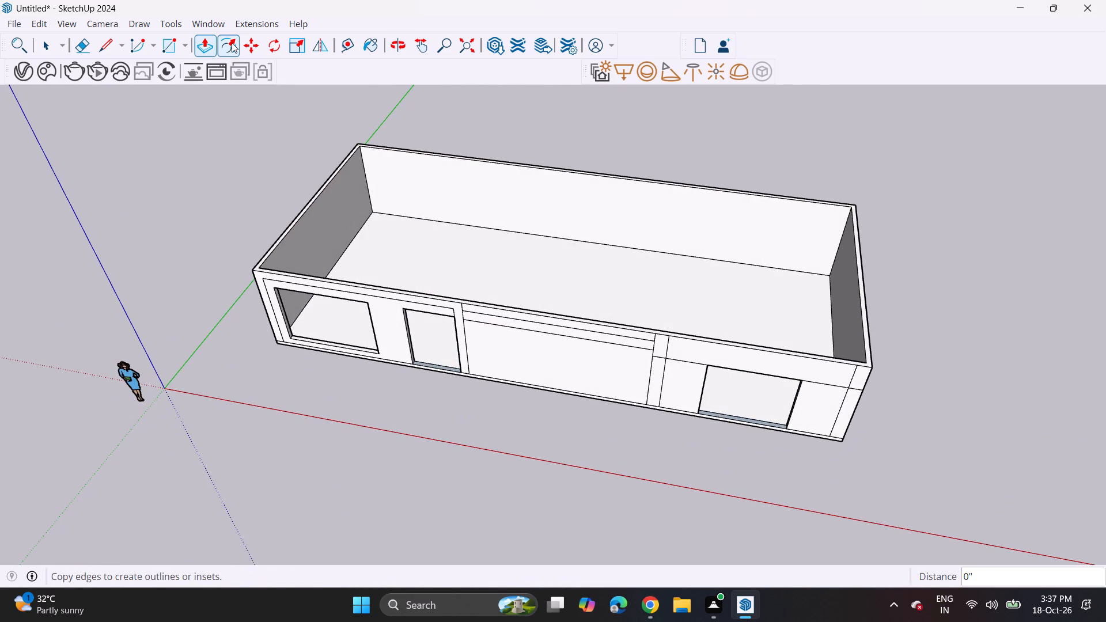
pyautogui.click(179, 40)
pyautogui.click(184, 49)
pyautogui.click(172, 87)
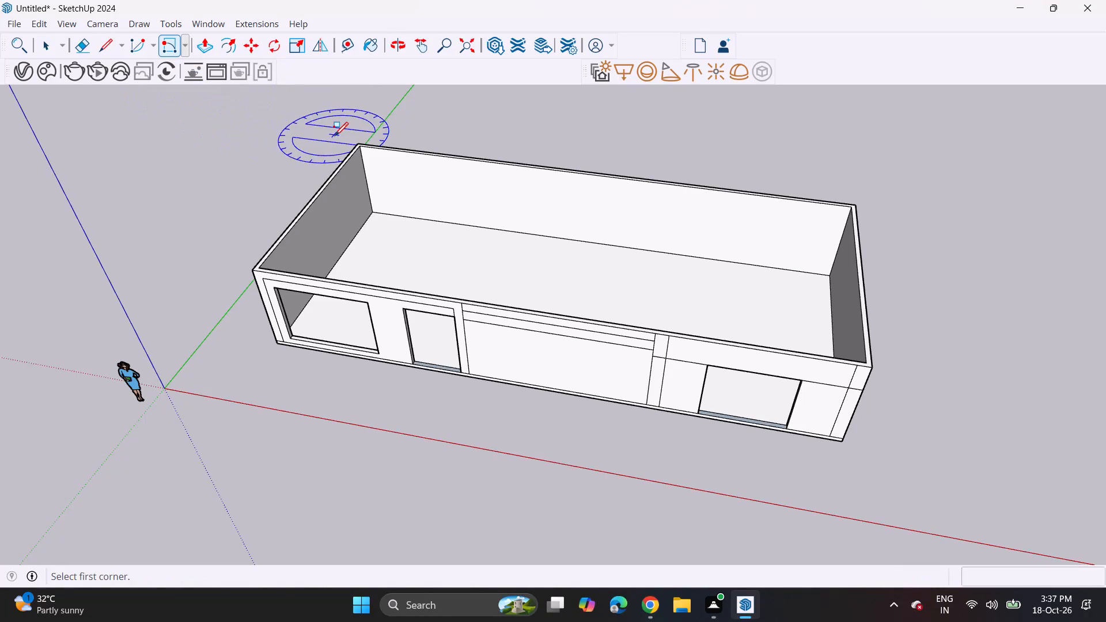
pyautogui.click(354, 144)
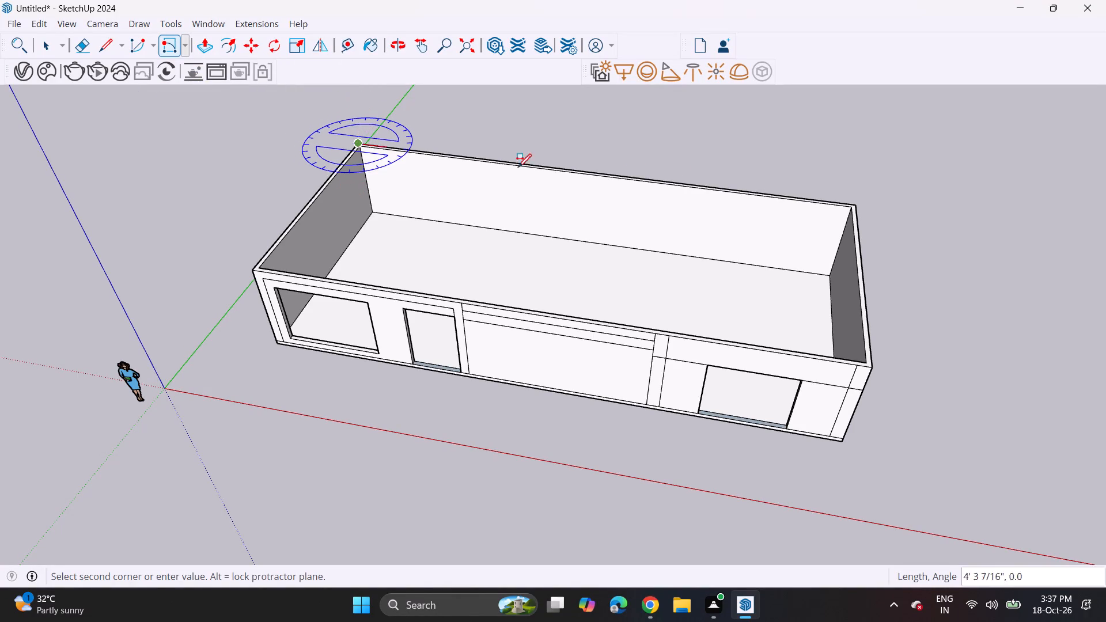
pyautogui.click(857, 204)
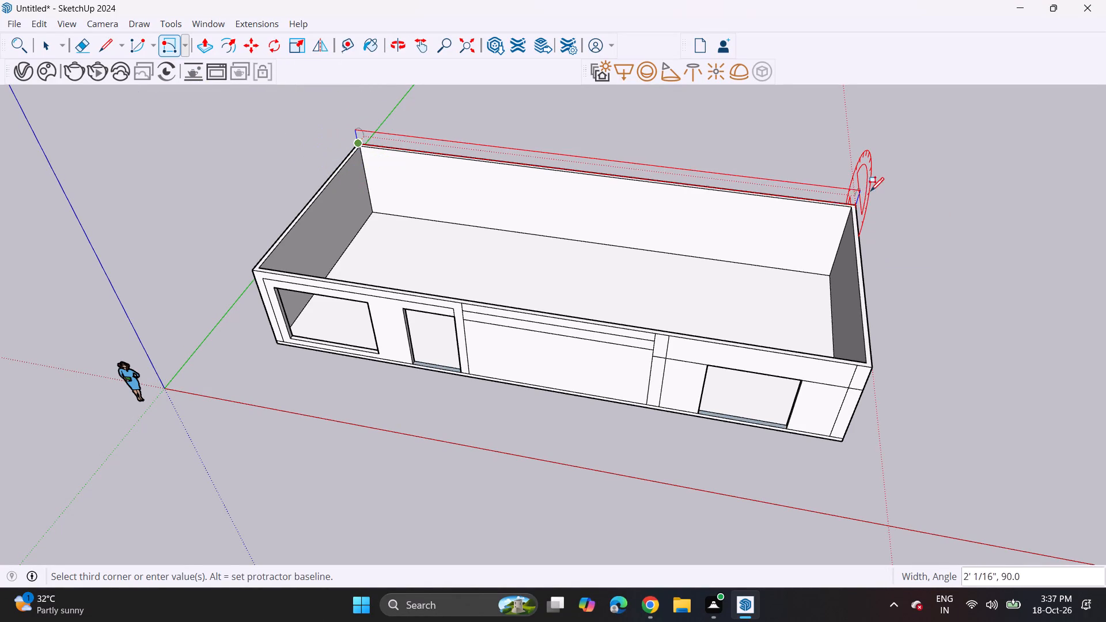
pyautogui.moveTo(870, 190); pyautogui.dragTo(800, 166, button='middle')
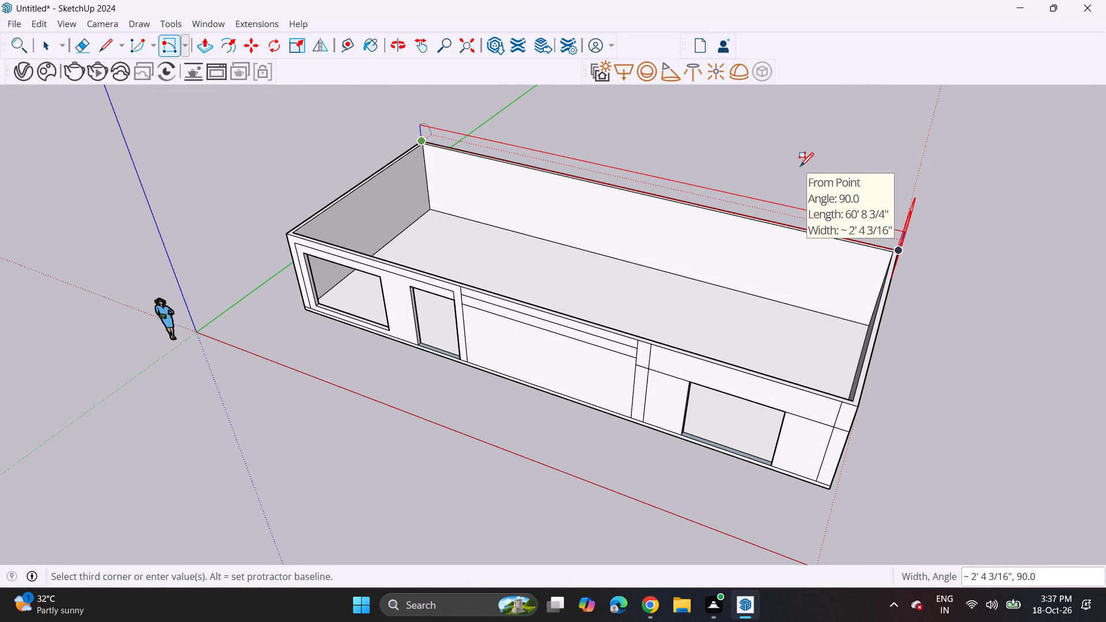
pyautogui.press('6')
pyautogui.press('Return')
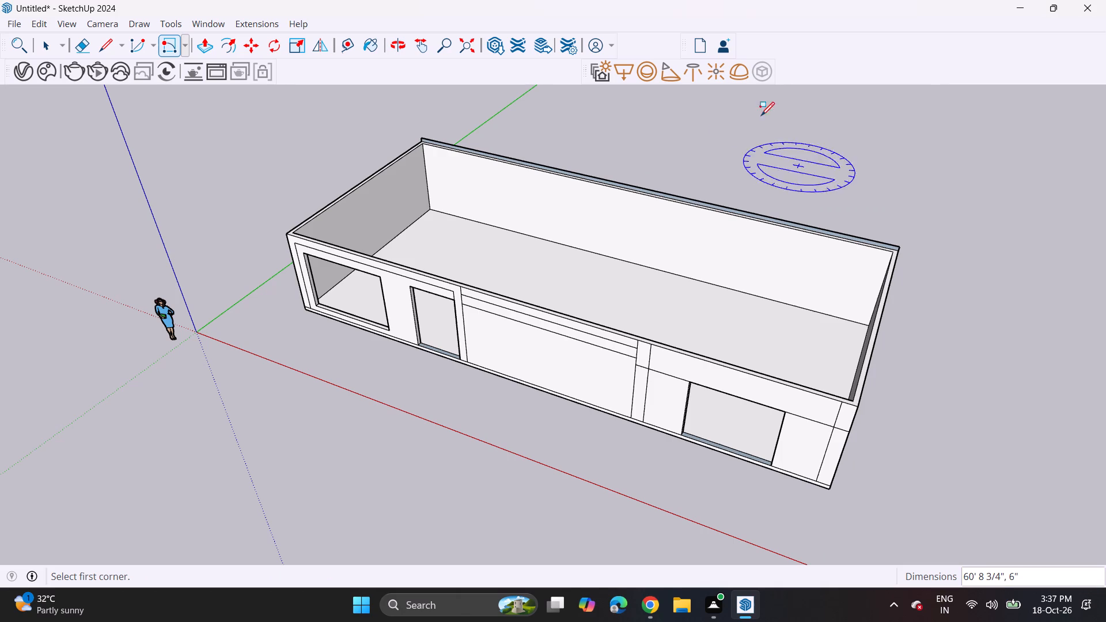
# Extrude the 6" upright face 26'3 1/2" to the front wall face to form the roof slab.
pyautogui.click(196, 48)
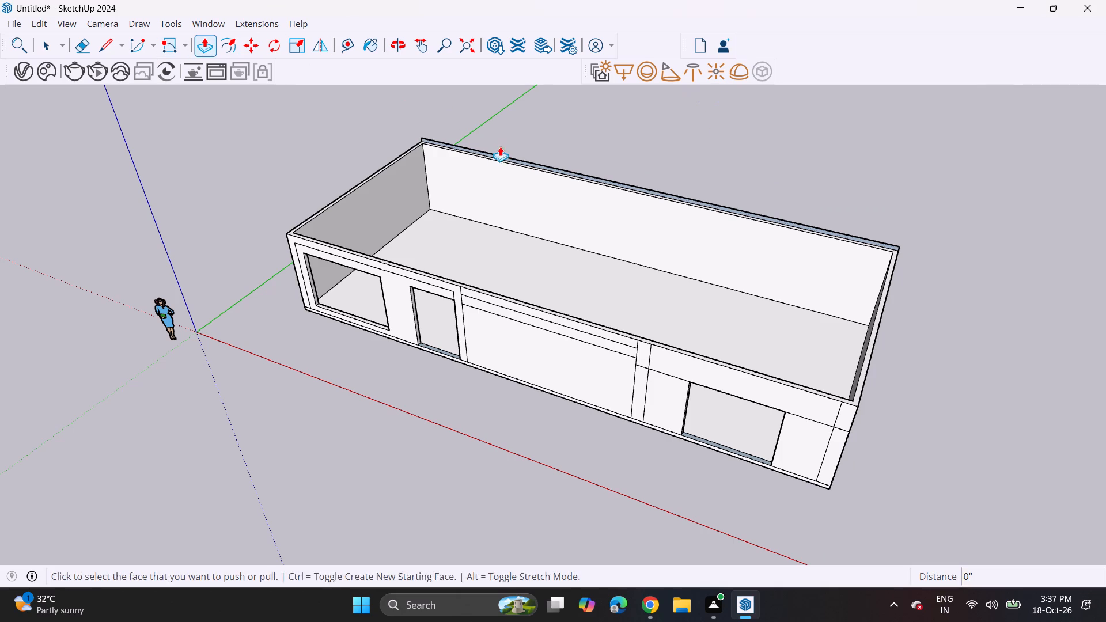
pyautogui.click(508, 160)
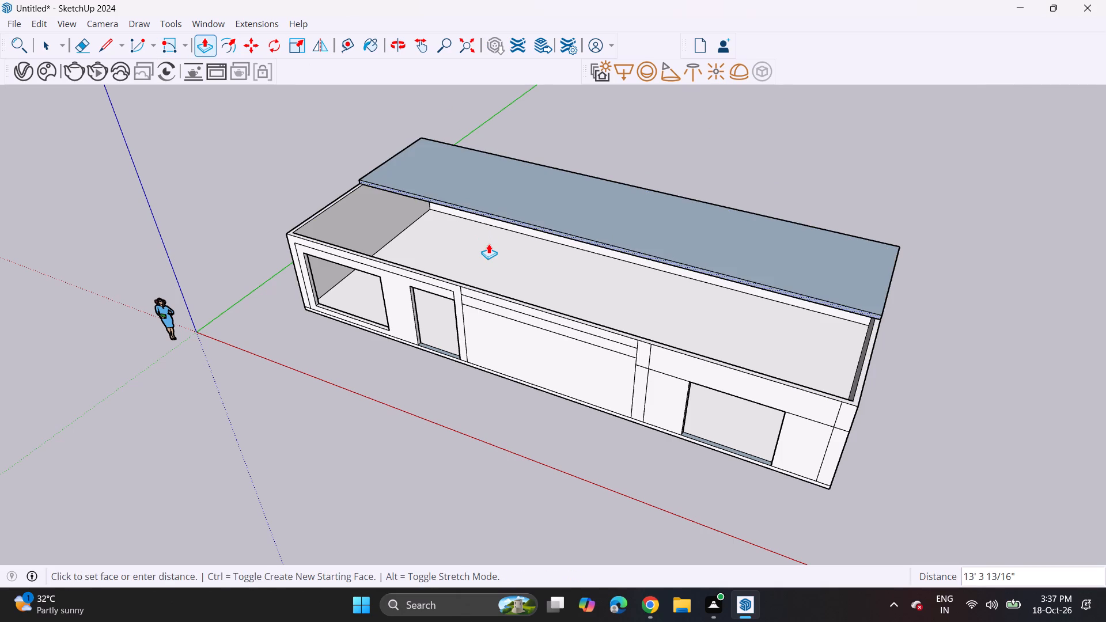
pyautogui.click(526, 338)
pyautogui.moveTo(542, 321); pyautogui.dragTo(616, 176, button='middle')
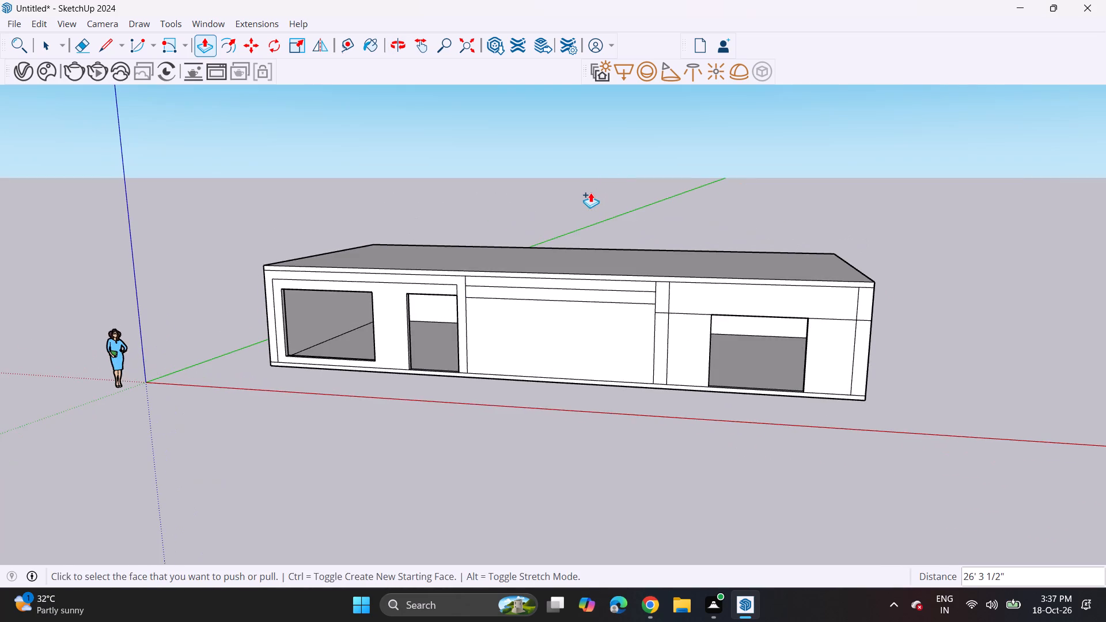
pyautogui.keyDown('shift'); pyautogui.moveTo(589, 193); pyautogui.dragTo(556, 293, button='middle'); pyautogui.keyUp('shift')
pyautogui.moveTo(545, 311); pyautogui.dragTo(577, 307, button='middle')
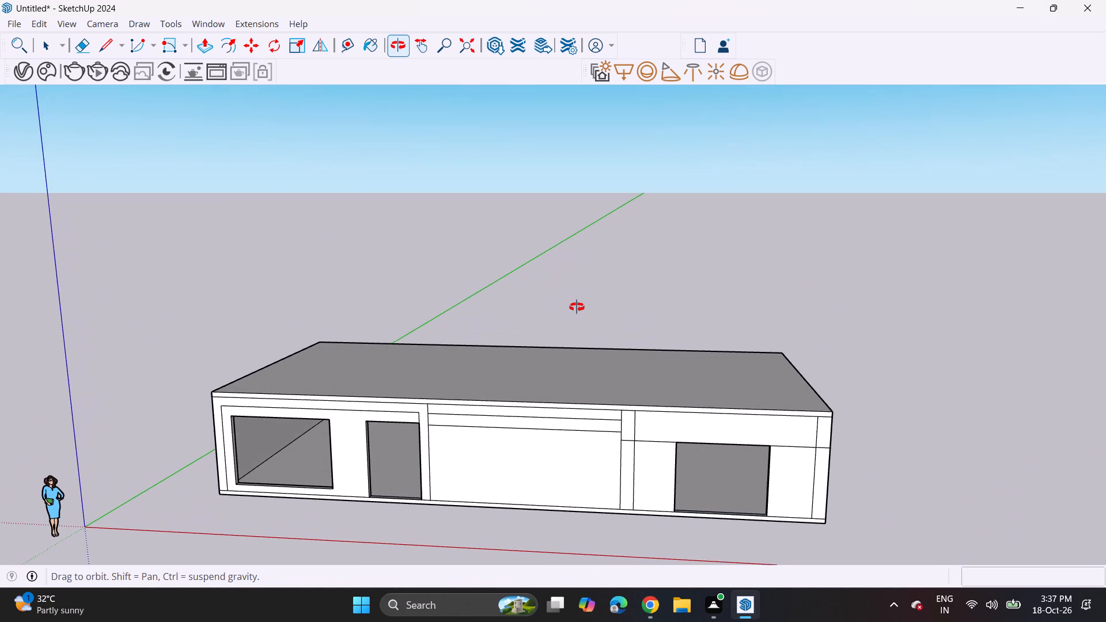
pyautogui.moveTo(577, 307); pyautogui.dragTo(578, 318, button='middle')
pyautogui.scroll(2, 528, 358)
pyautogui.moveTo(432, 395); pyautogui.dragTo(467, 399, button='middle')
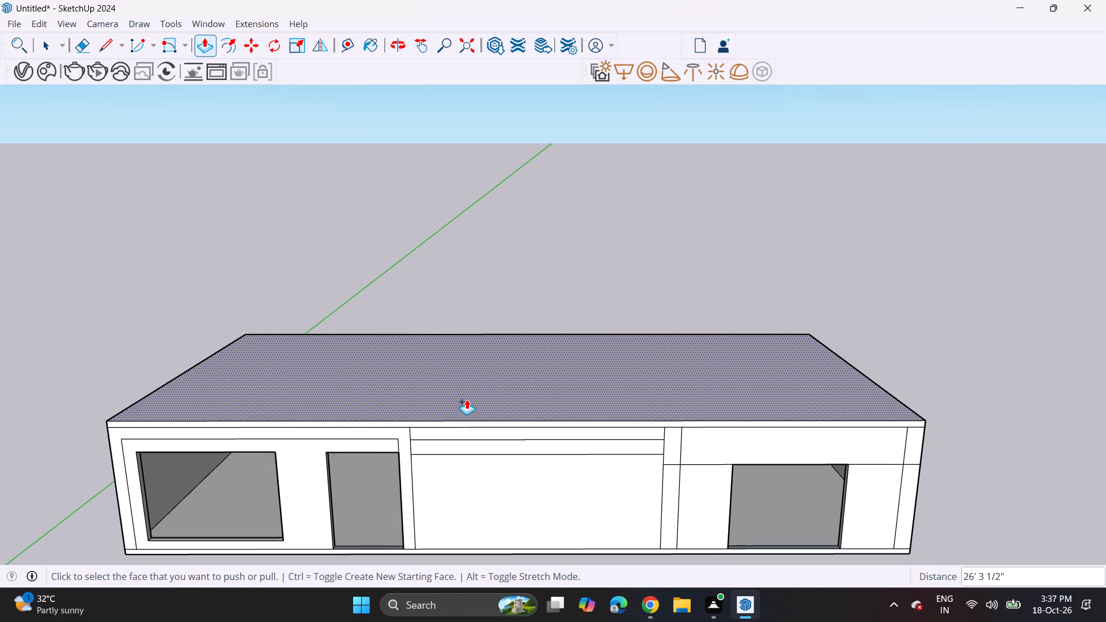
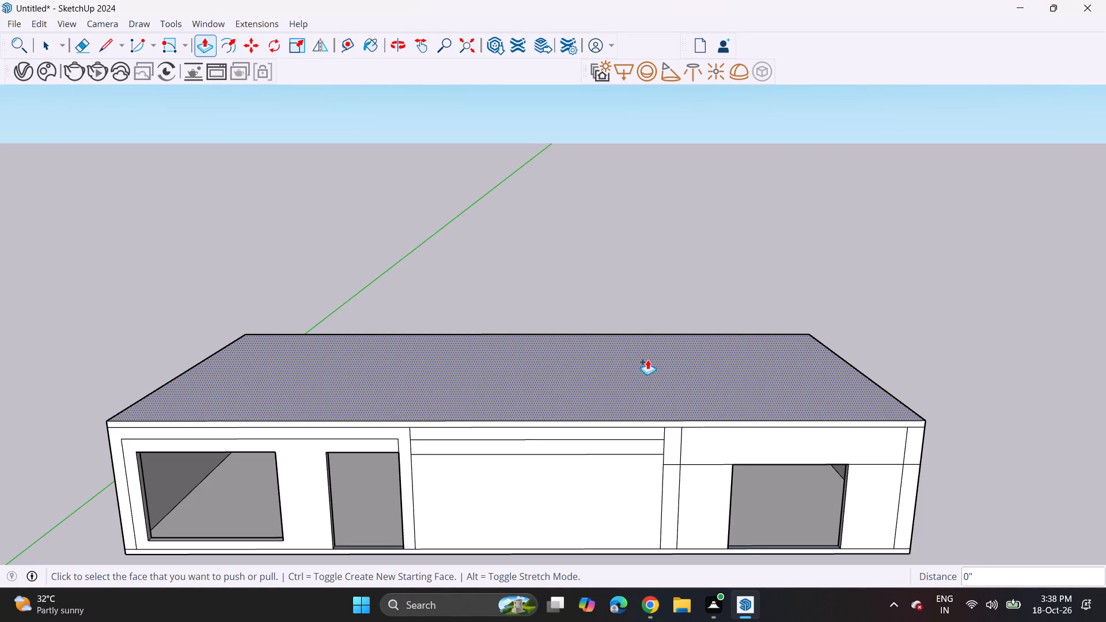
# Draw a 26'3 1/2" line across the roof slab from rear edge to front edge, near its left end.
pyautogui.click(113, 41)
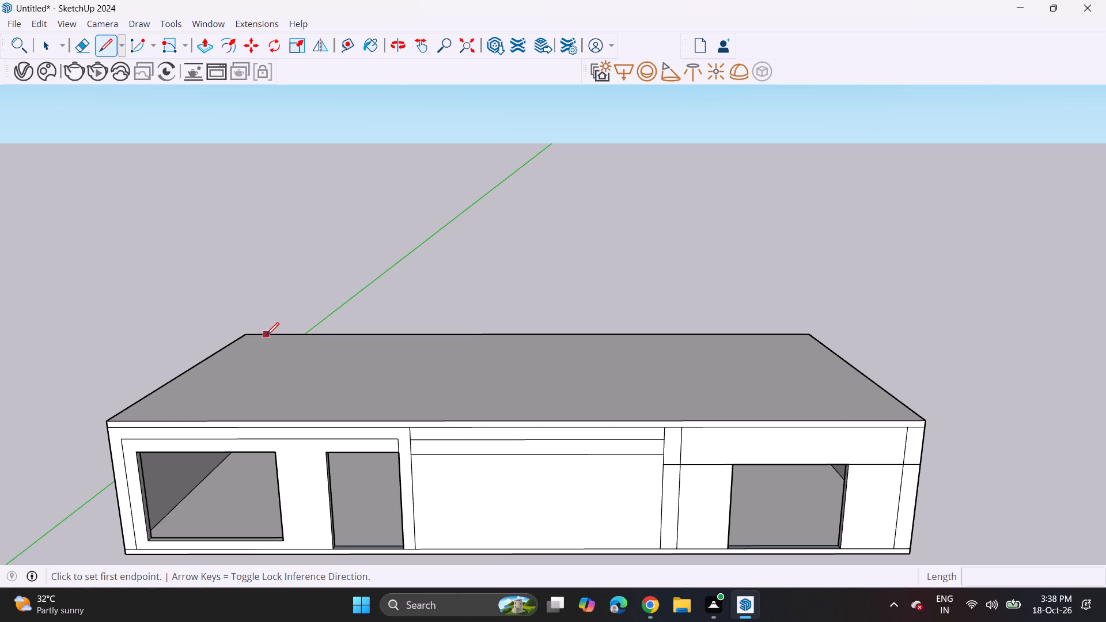
pyautogui.click(278, 334)
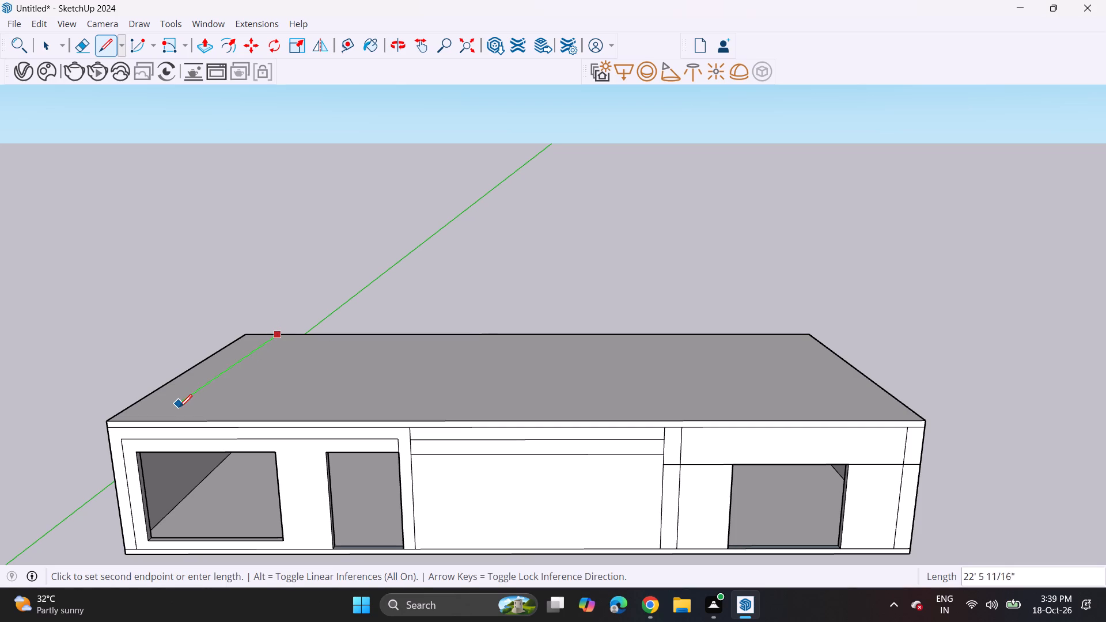
pyautogui.click(149, 426)
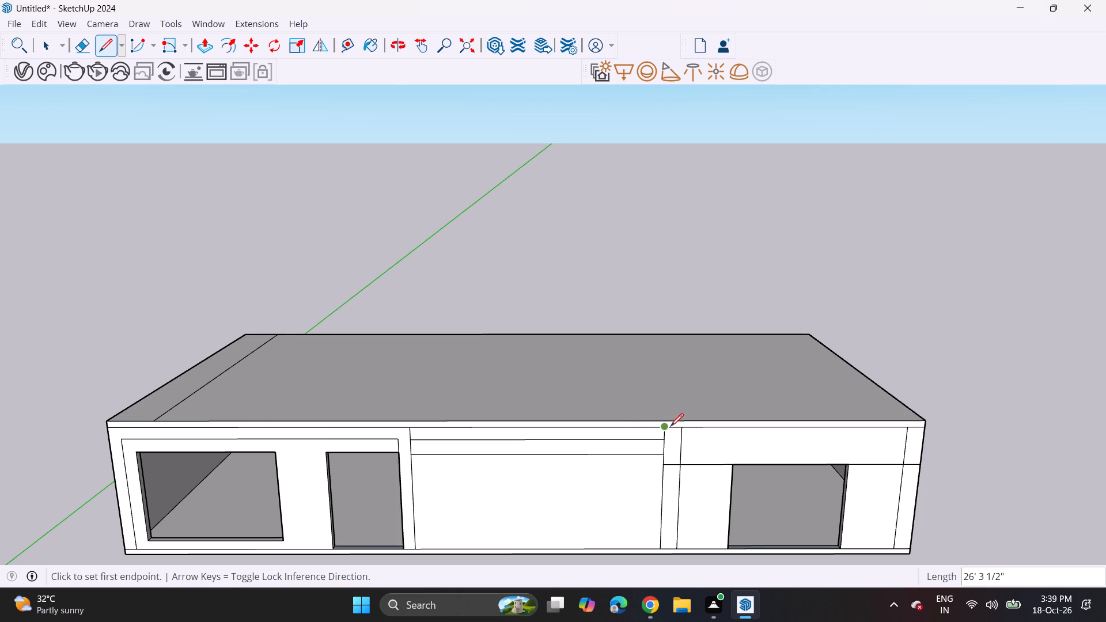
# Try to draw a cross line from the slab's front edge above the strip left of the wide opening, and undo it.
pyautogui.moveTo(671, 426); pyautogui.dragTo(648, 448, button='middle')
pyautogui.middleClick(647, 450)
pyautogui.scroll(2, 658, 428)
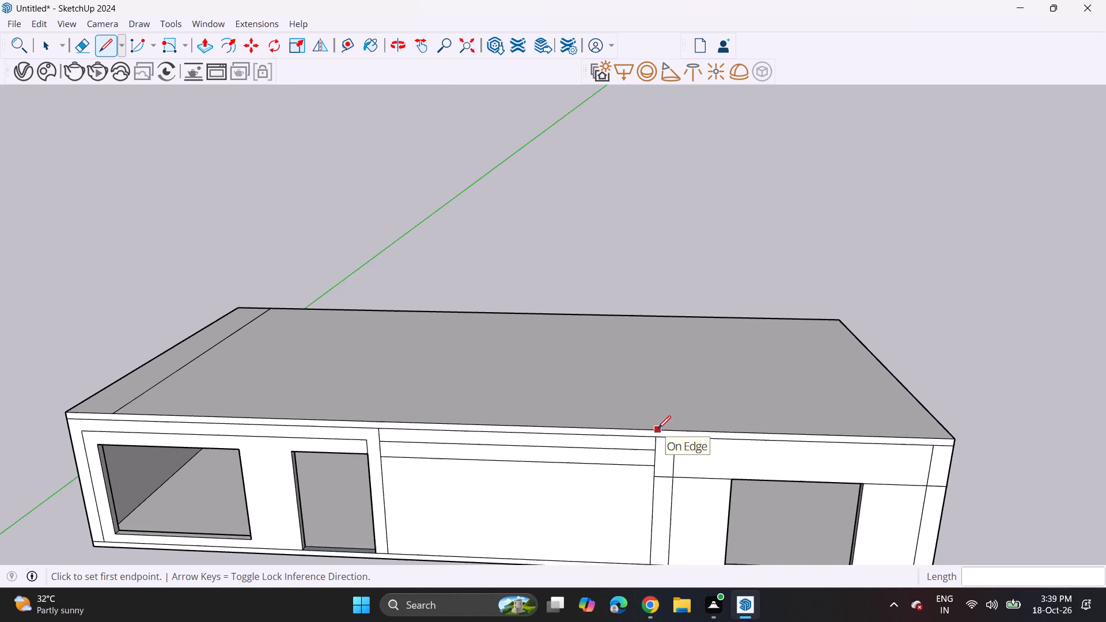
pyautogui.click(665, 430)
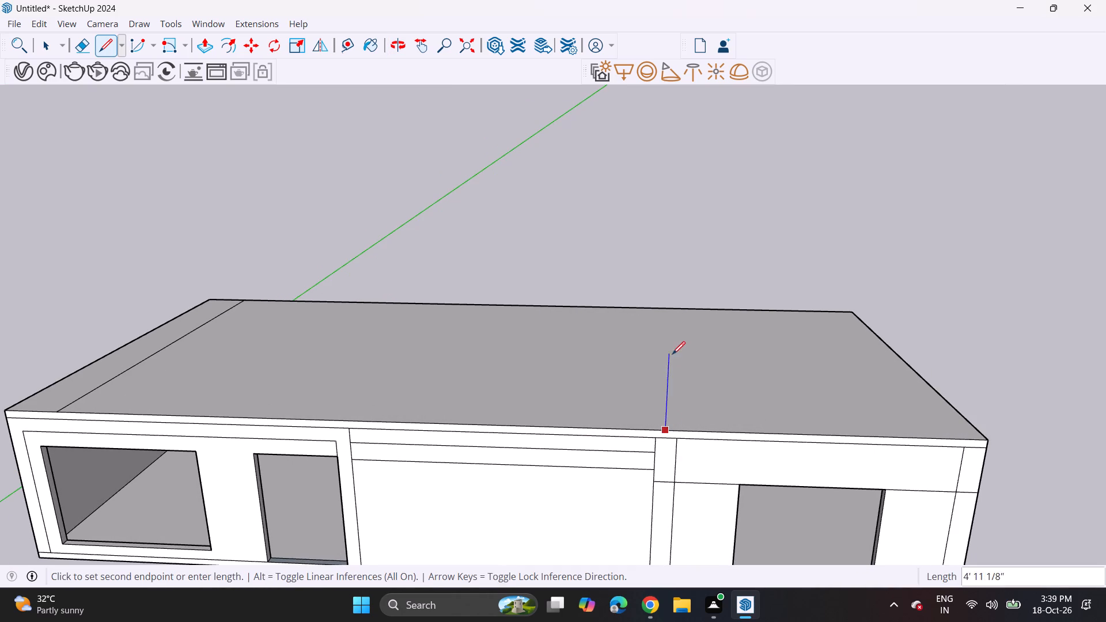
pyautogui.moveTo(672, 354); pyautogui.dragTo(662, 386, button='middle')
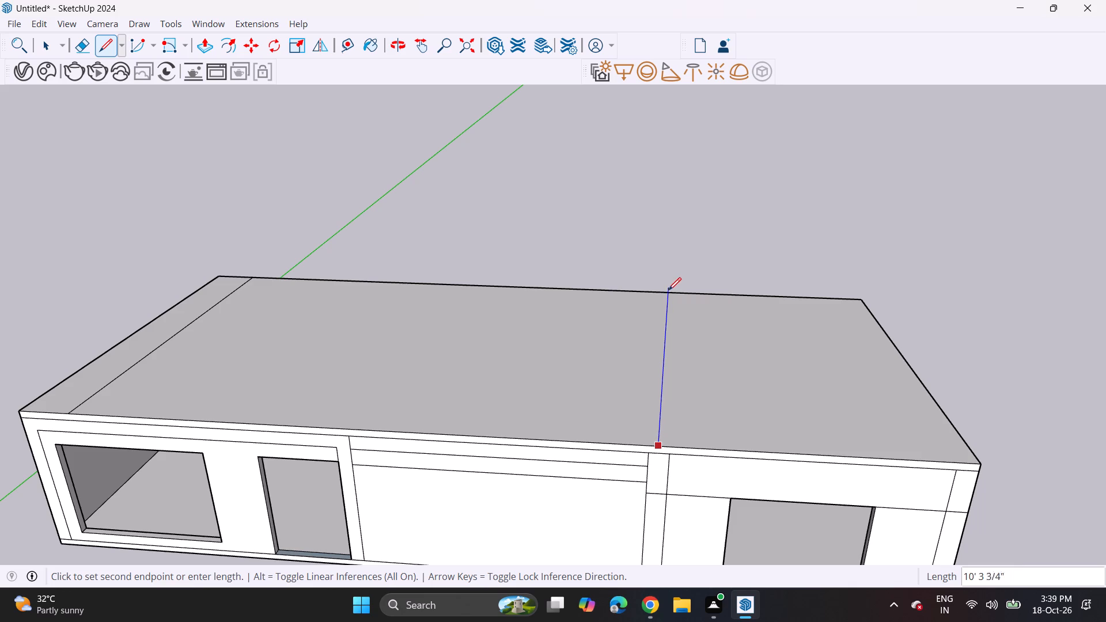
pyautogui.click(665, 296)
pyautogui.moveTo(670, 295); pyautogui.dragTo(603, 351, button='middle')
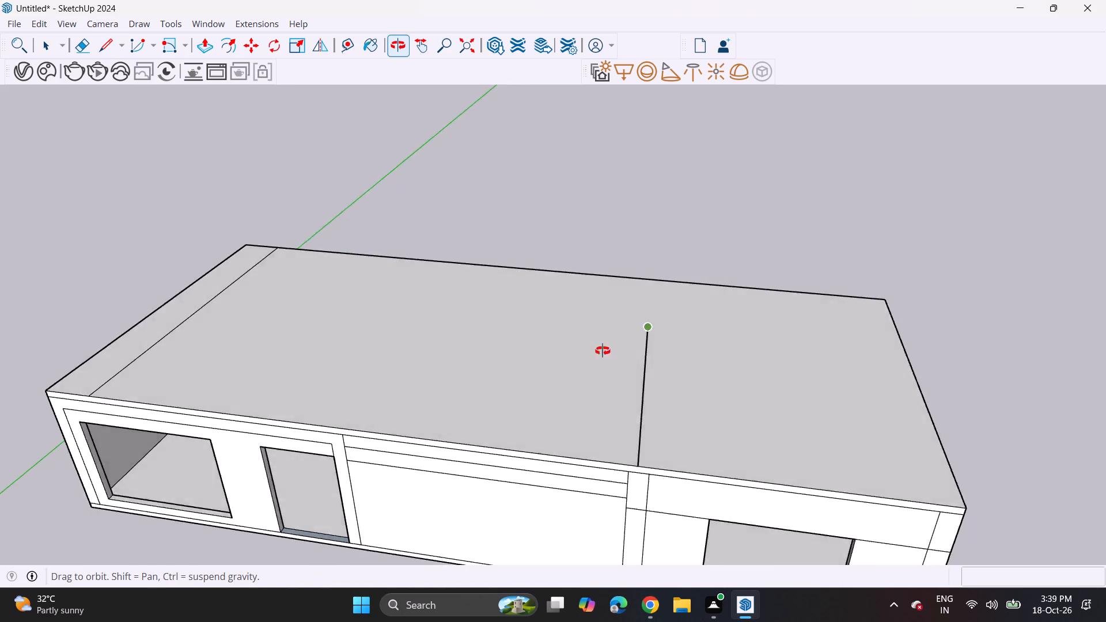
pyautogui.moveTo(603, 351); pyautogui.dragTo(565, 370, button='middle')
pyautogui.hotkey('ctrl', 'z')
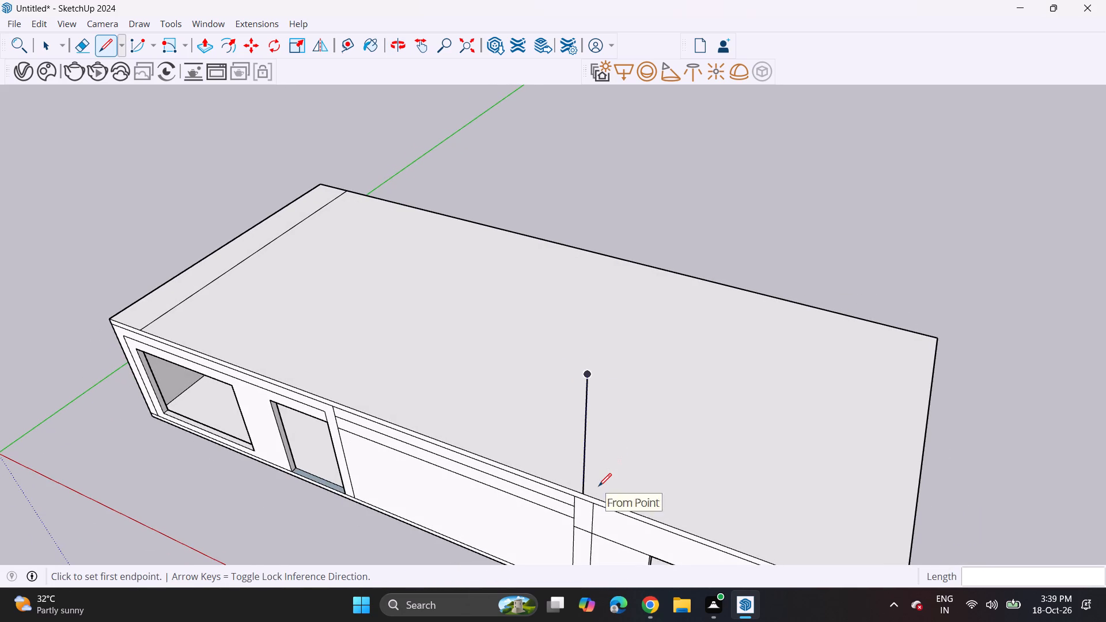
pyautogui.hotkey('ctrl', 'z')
# Draw a 26'3 1/2" line from the slab's front edge above that vertical strip straight back to the rear edge.
pyautogui.click(586, 493)
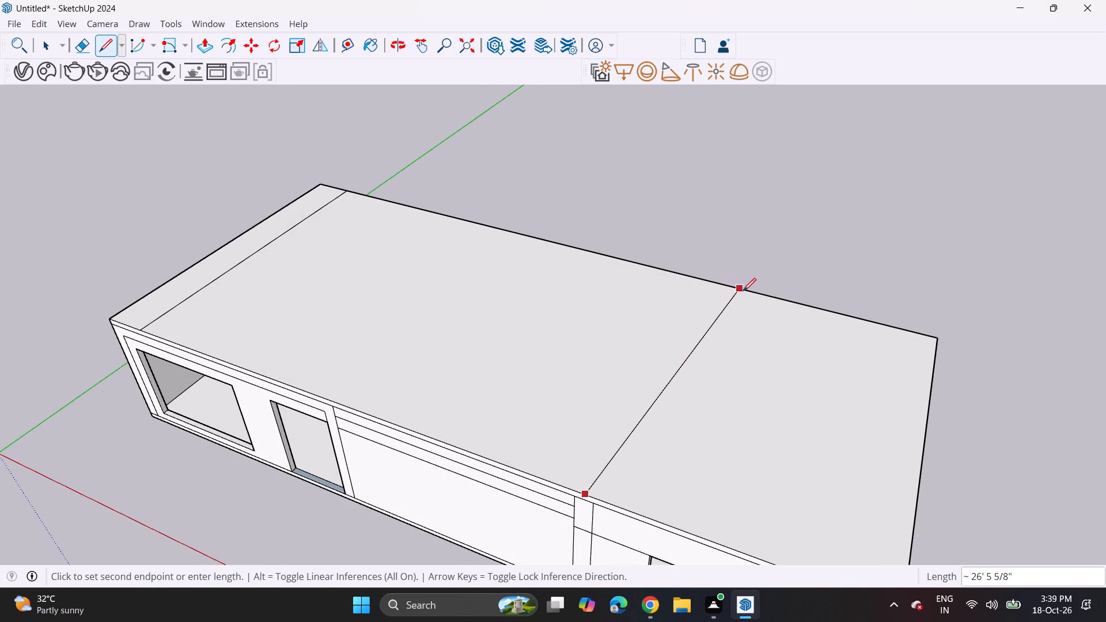
pyautogui.click(705, 278)
# Outline a front strip between the two cross lines with segments about 12'7" and 26' long, plus a short return to the front edge.
pyautogui.moveTo(571, 411); pyautogui.dragTo(700, 293, button='middle')
pyautogui.scroll(1, 665, 320)
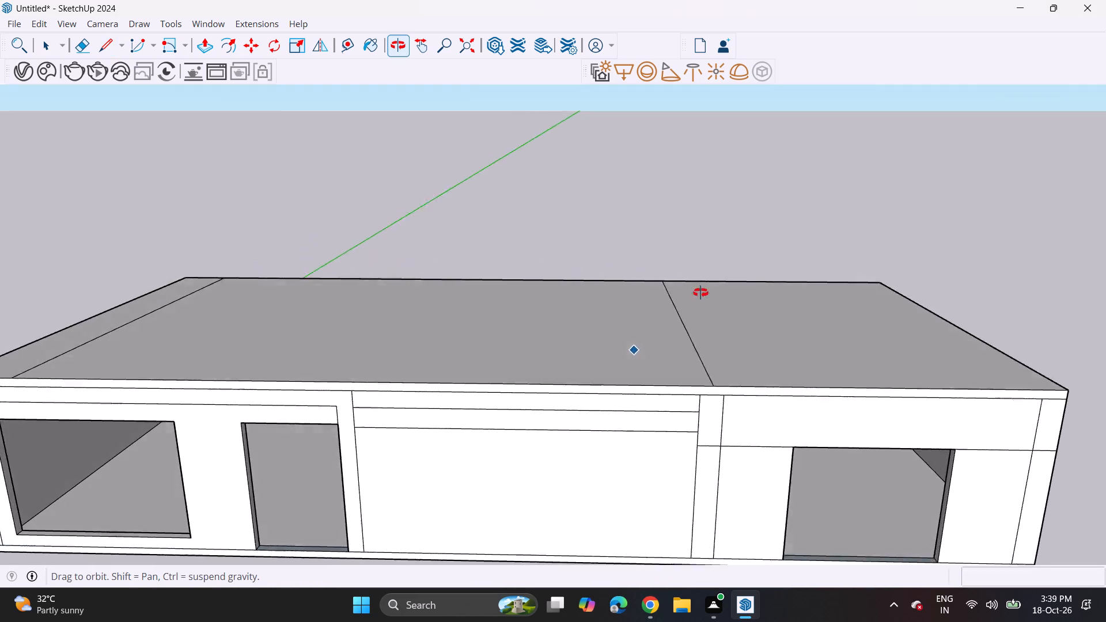
pyautogui.moveTo(700, 293); pyautogui.dragTo(684, 276, button='middle')
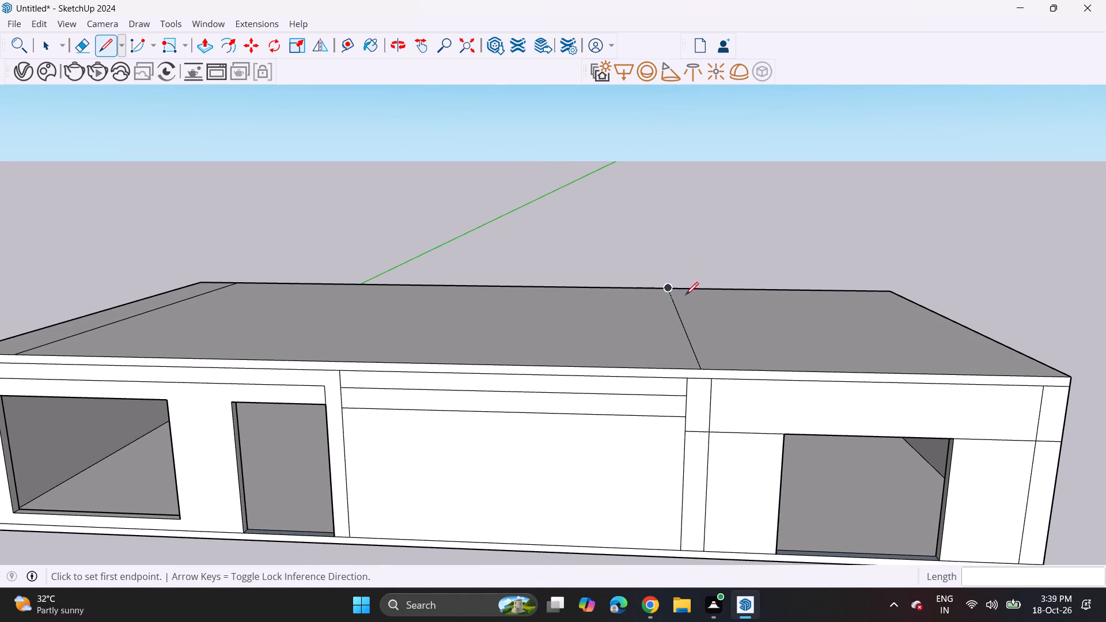
pyautogui.scroll(-3, 685, 307)
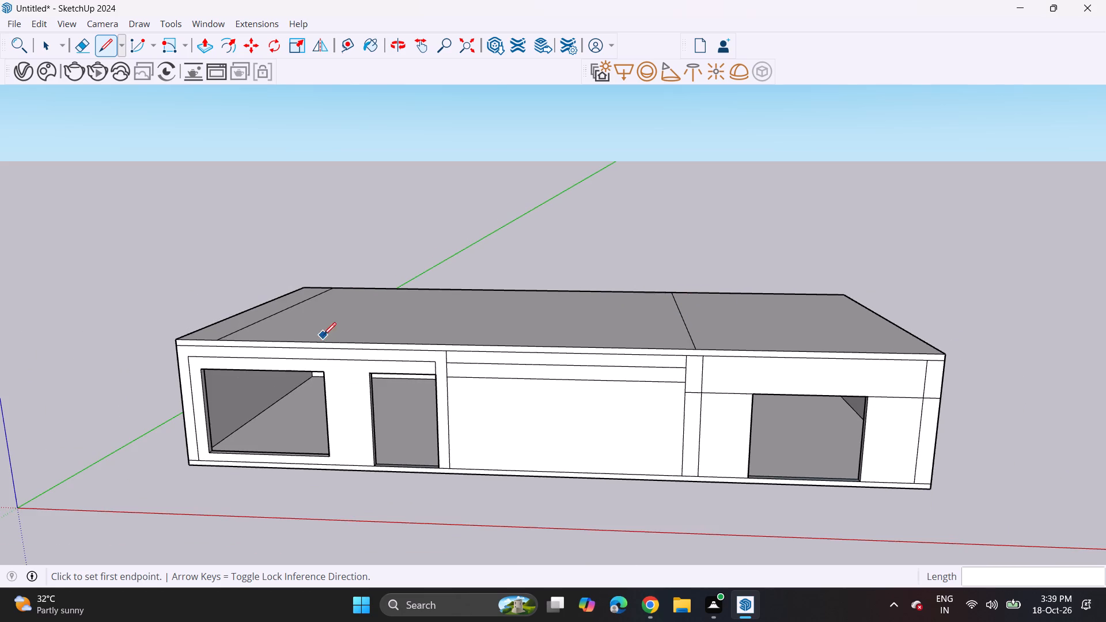
pyautogui.moveTo(323, 335); pyautogui.dragTo(310, 418, button='middle')
pyautogui.scroll(3, 273, 354)
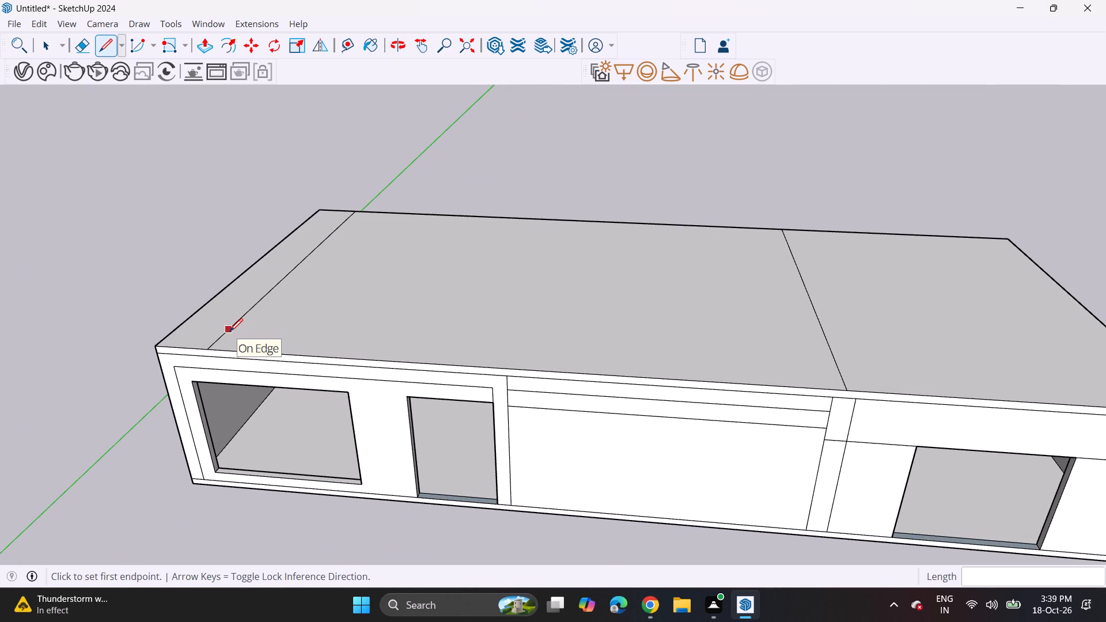
pyautogui.click(230, 331)
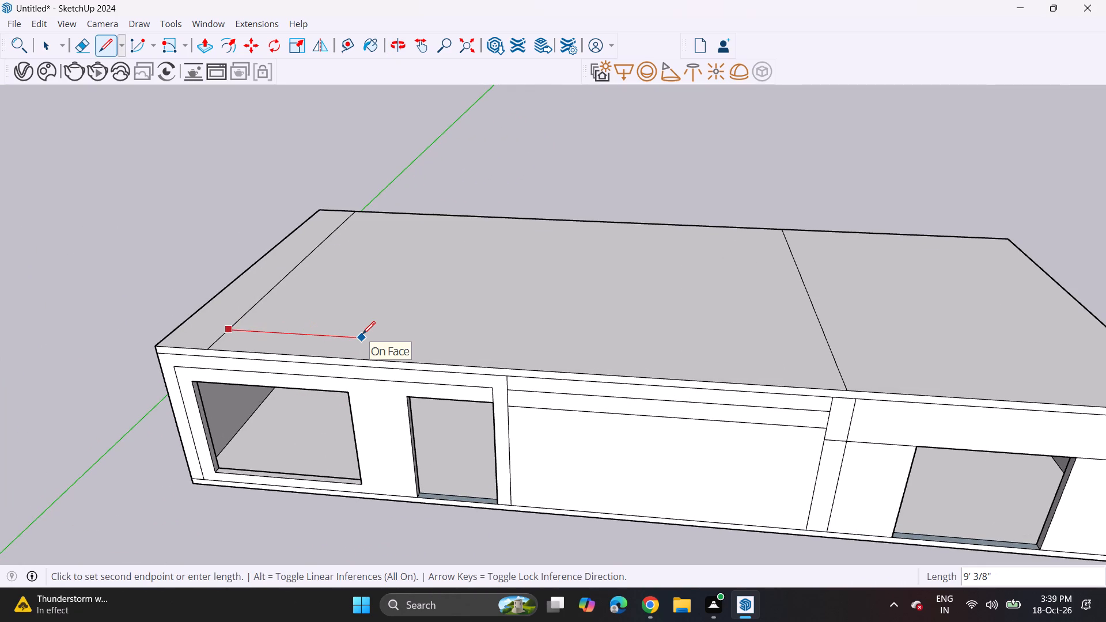
pyautogui.click(415, 345)
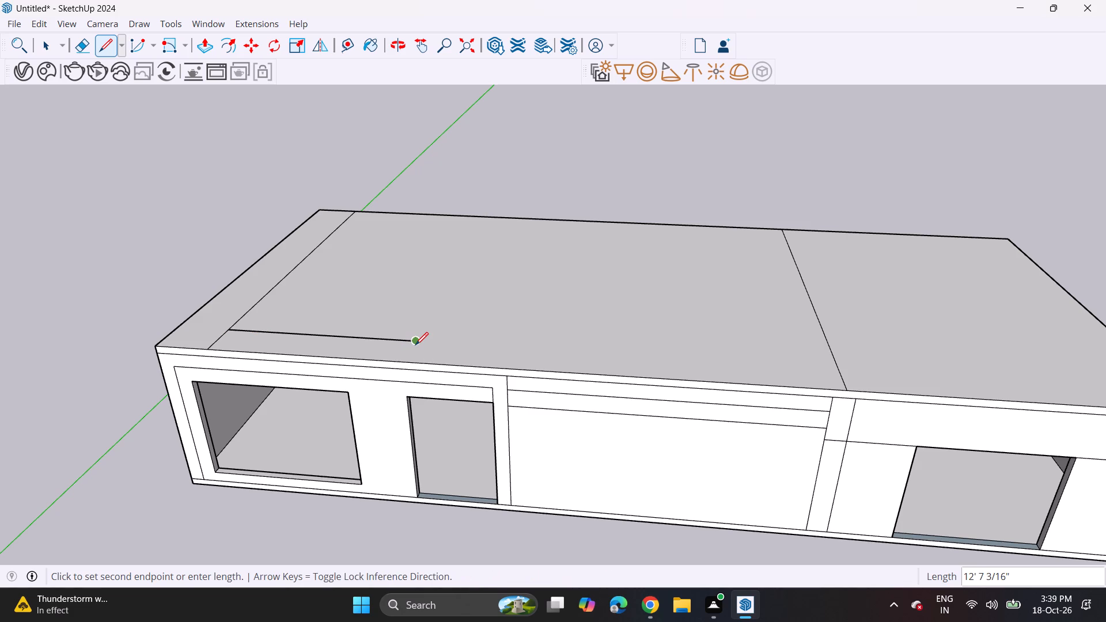
pyautogui.click(415, 345)
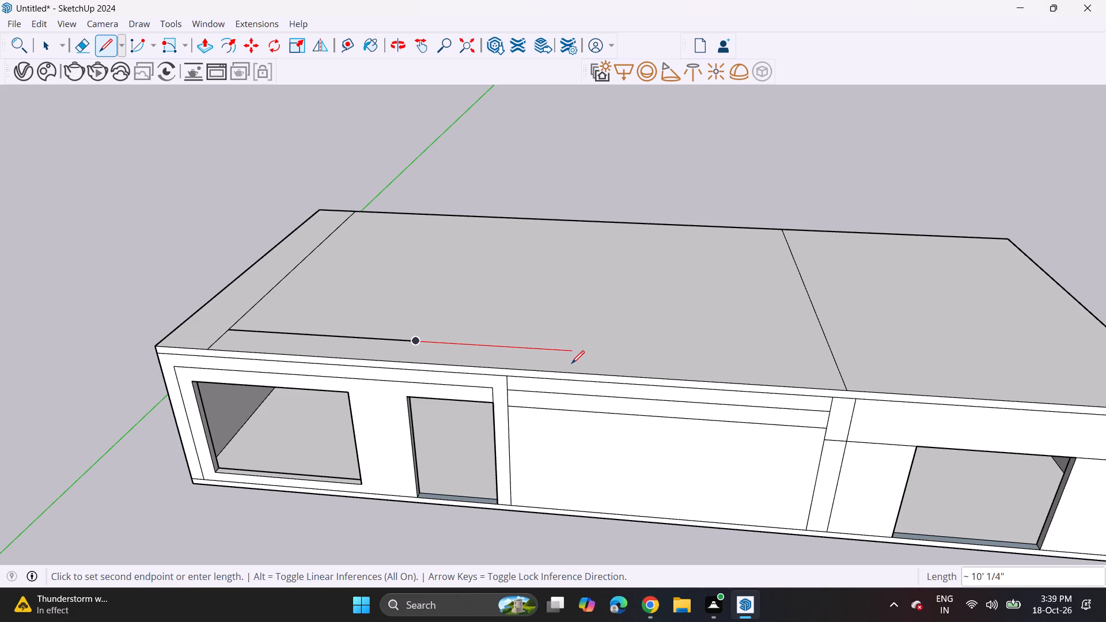
pyautogui.click(403, 363)
pyautogui.click(413, 344)
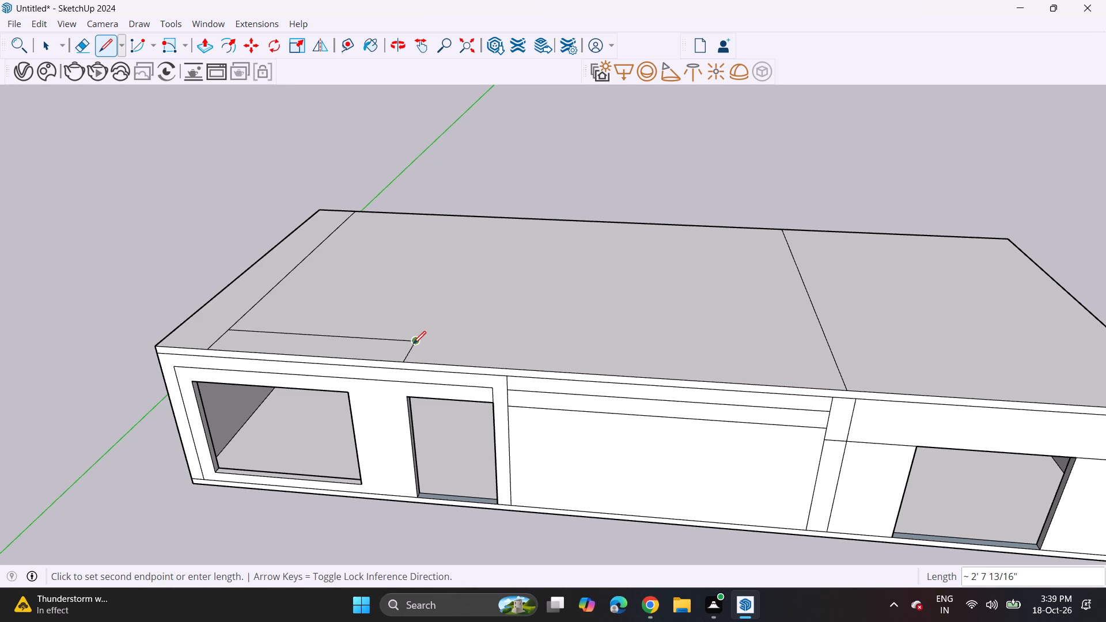
pyautogui.click(841, 370)
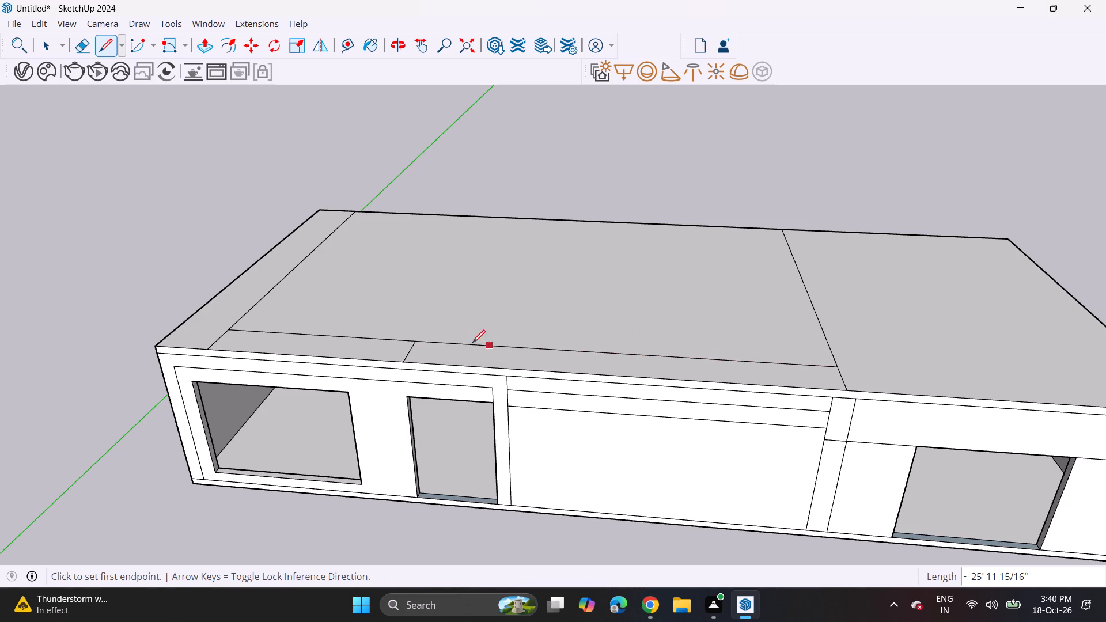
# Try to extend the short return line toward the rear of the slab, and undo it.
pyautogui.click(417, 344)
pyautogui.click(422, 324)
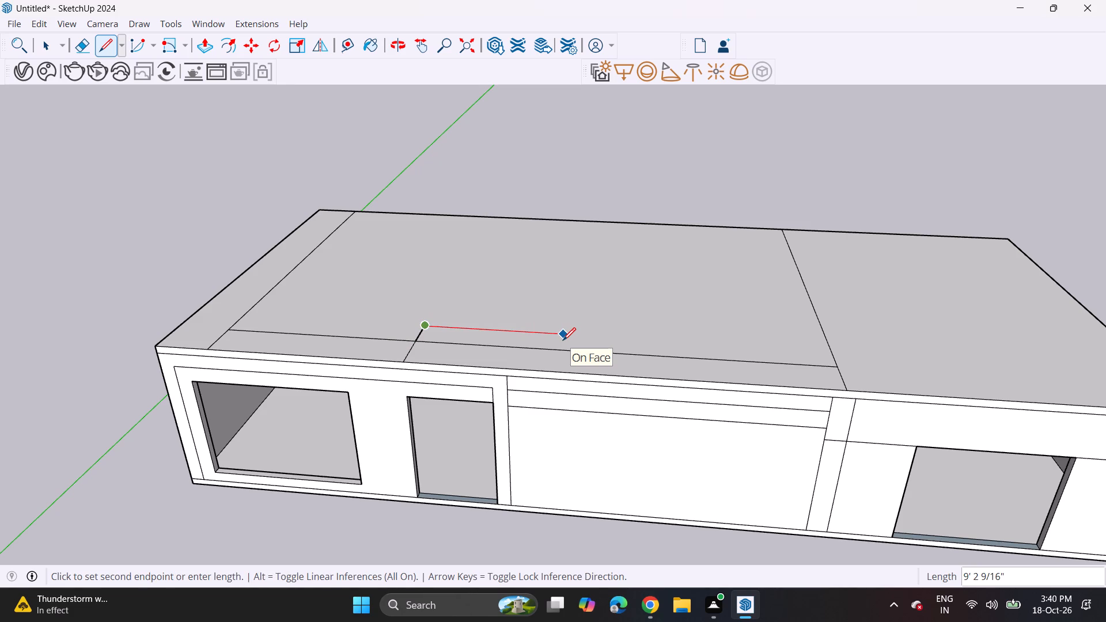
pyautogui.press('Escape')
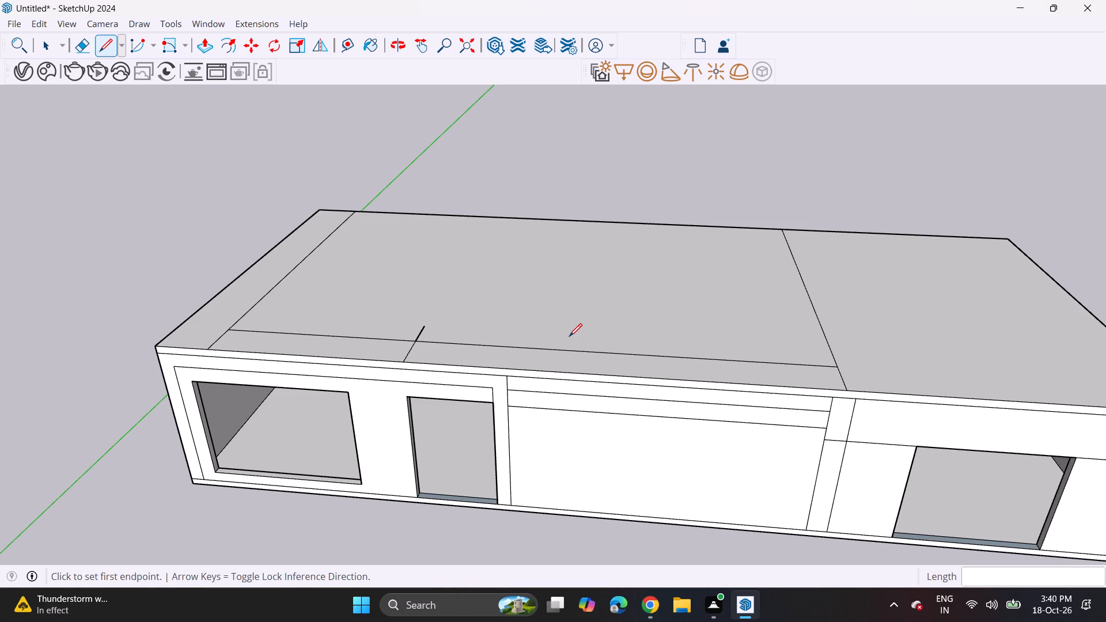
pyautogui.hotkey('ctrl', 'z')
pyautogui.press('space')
# Outline the slab's right bay with a line about 17'11" long parallel to the front edge and one about 22'1" back to the rear edge.
pyautogui.click(107, 40)
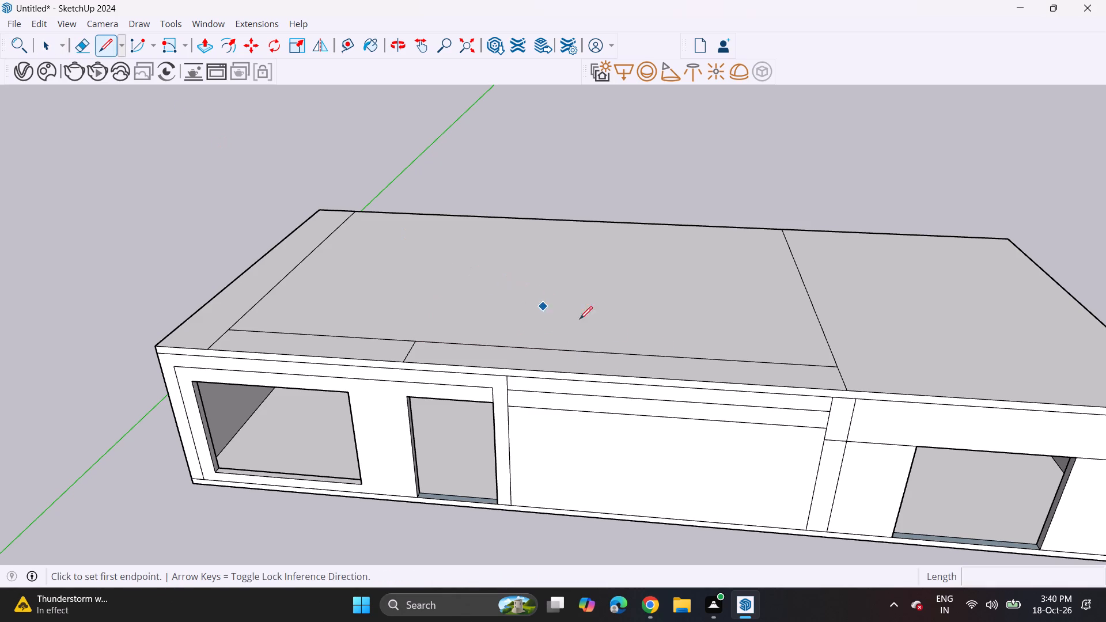
pyautogui.keyDown('shift'); pyautogui.moveTo(782, 354); pyautogui.dragTo(643, 366, button='middle'); pyautogui.keyUp('shift')
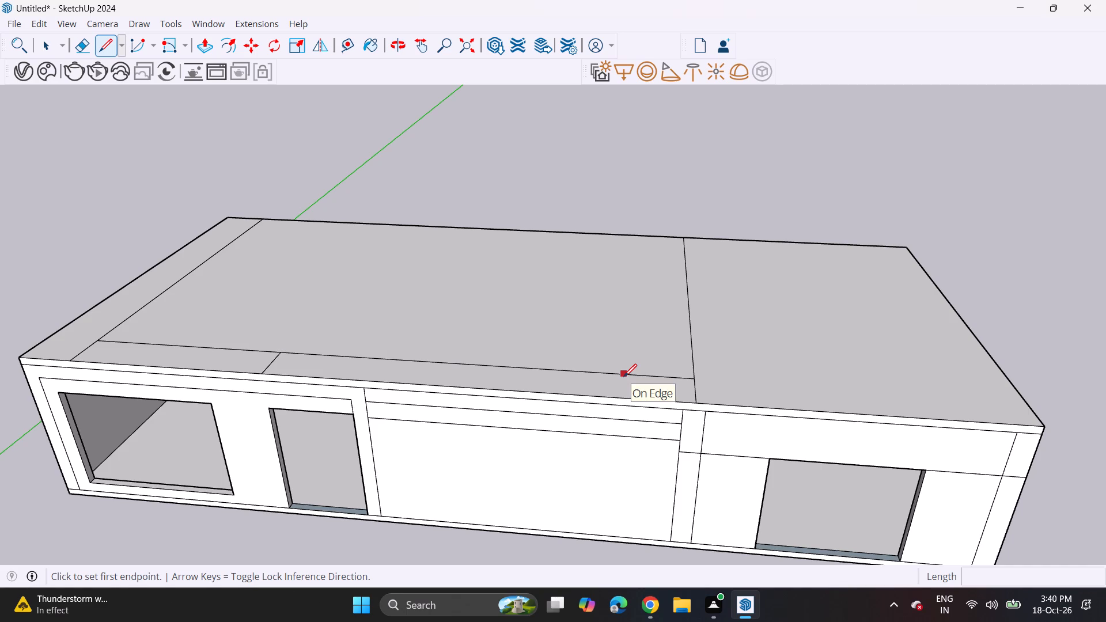
pyautogui.scroll(3, 694, 370)
pyautogui.click(696, 364)
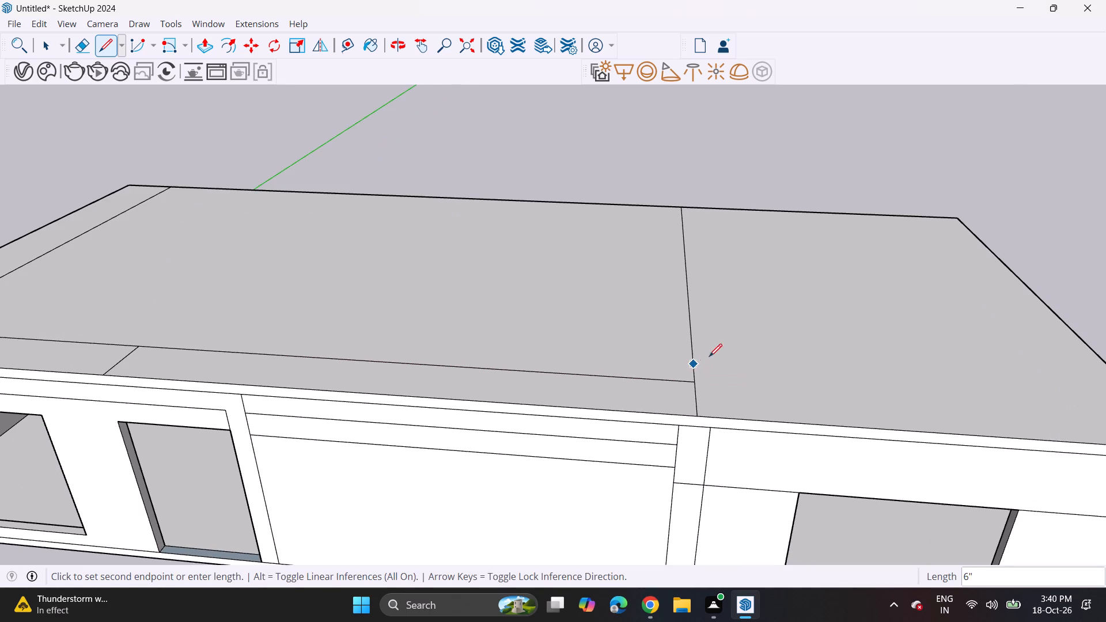
pyautogui.scroll(-5, 816, 355)
pyautogui.keyDown('shift'); pyautogui.moveTo(831, 355); pyautogui.dragTo(647, 377, button='middle'); pyautogui.keyUp('shift')
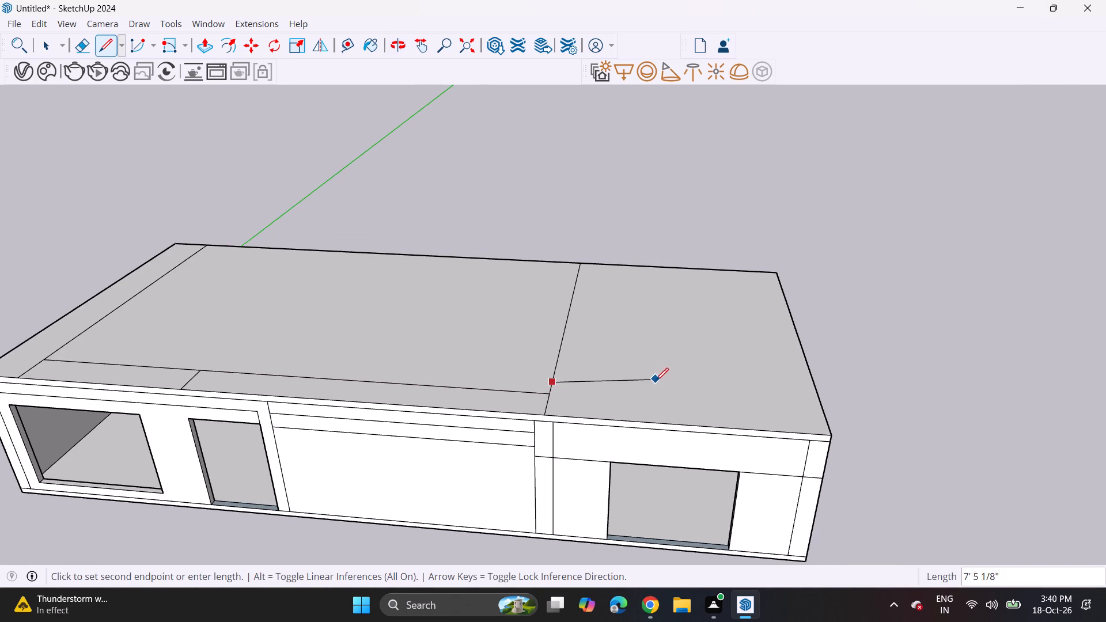
pyautogui.click(809, 395)
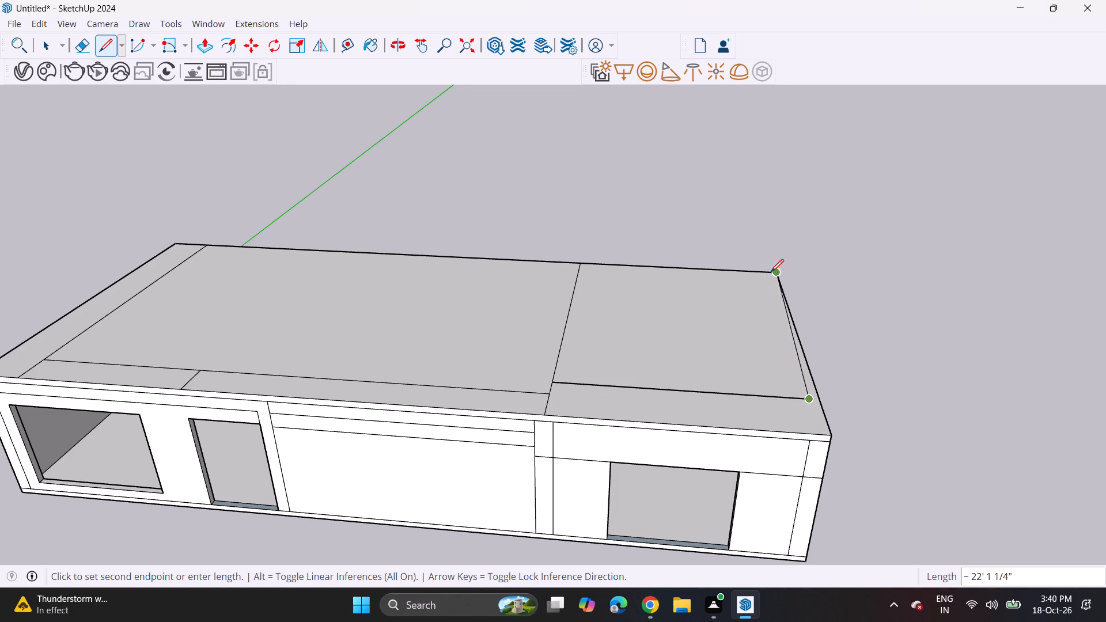
pyautogui.click(764, 275)
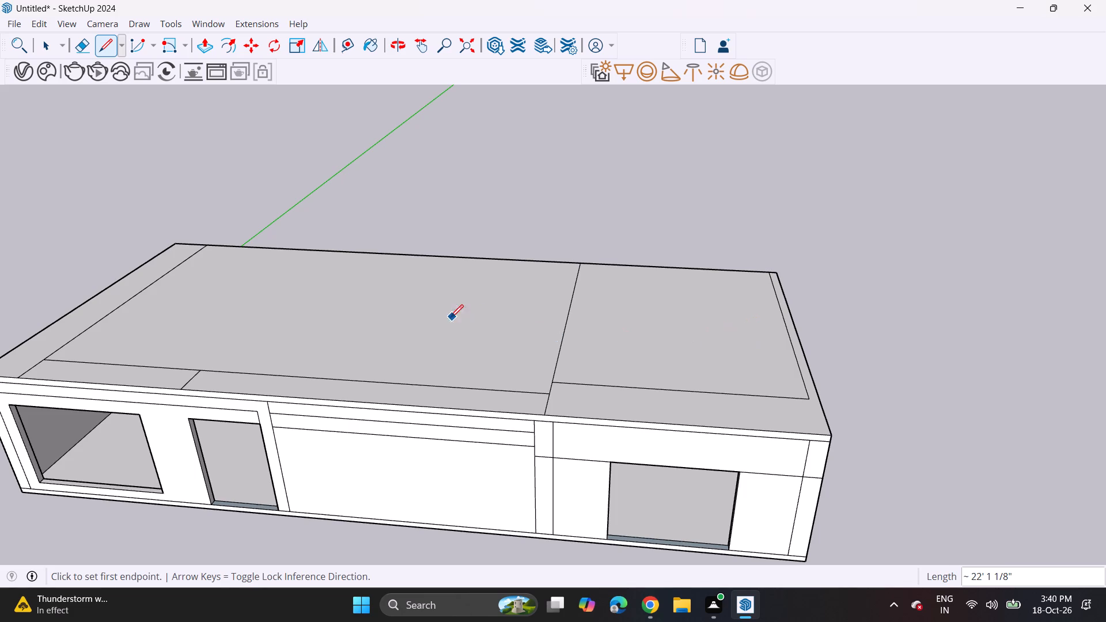
# Draw two rectangles on the slab's left side strip: about 2'7" by 1'9" near the front and about 4'11" by 1'8" at the rear corner.
pyautogui.moveTo(450, 317); pyautogui.dragTo(840, 326, button='middle')
pyautogui.scroll(6, 483, 336)
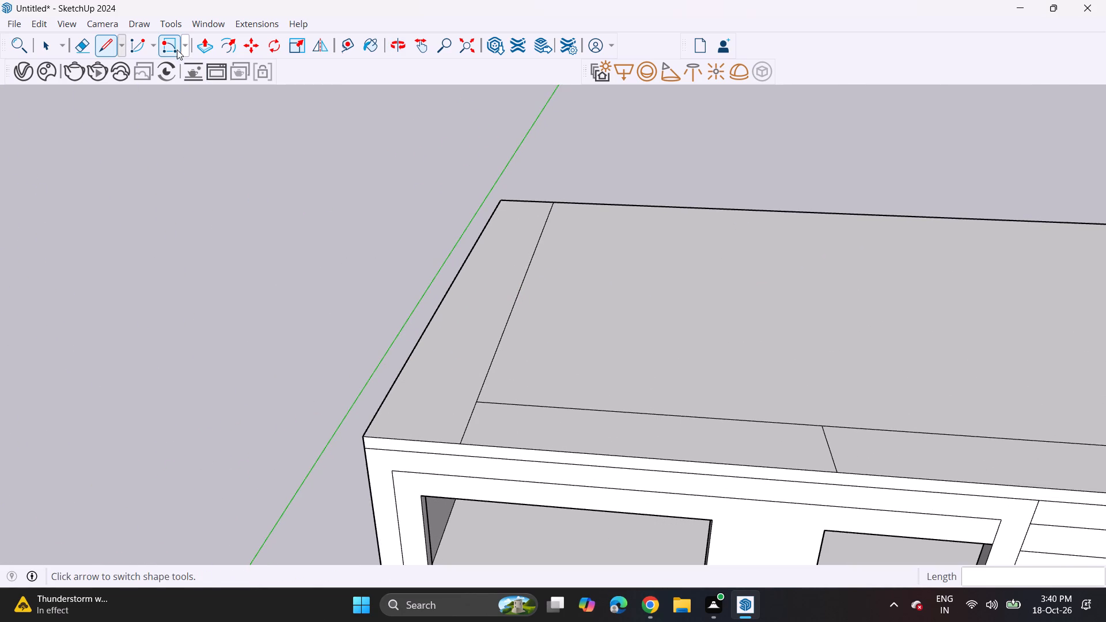
pyautogui.click(185, 47)
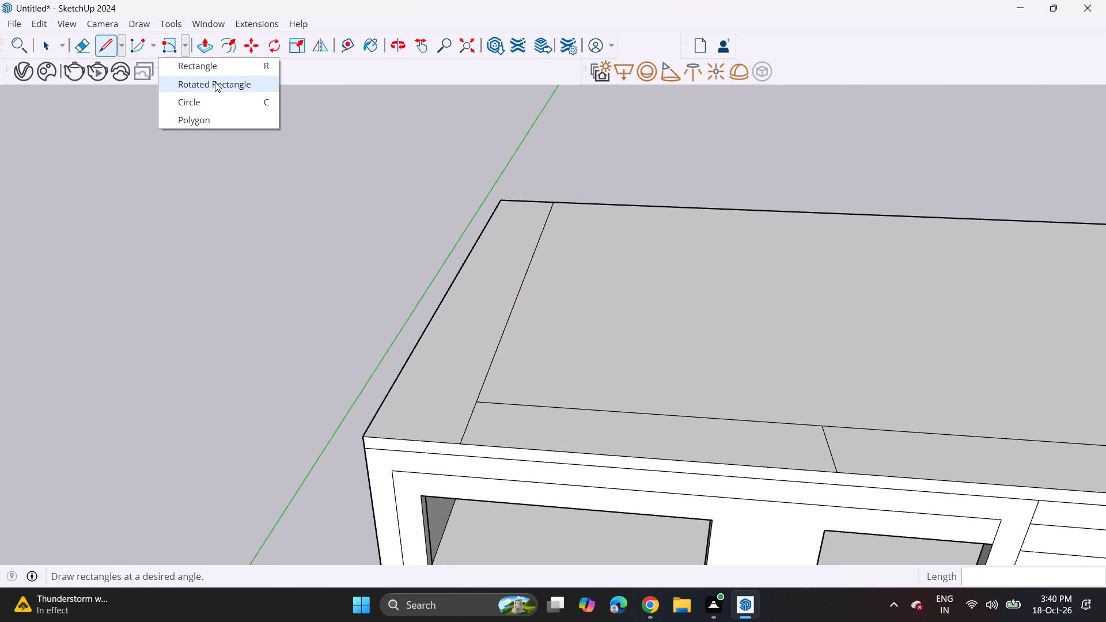
pyautogui.click(218, 67)
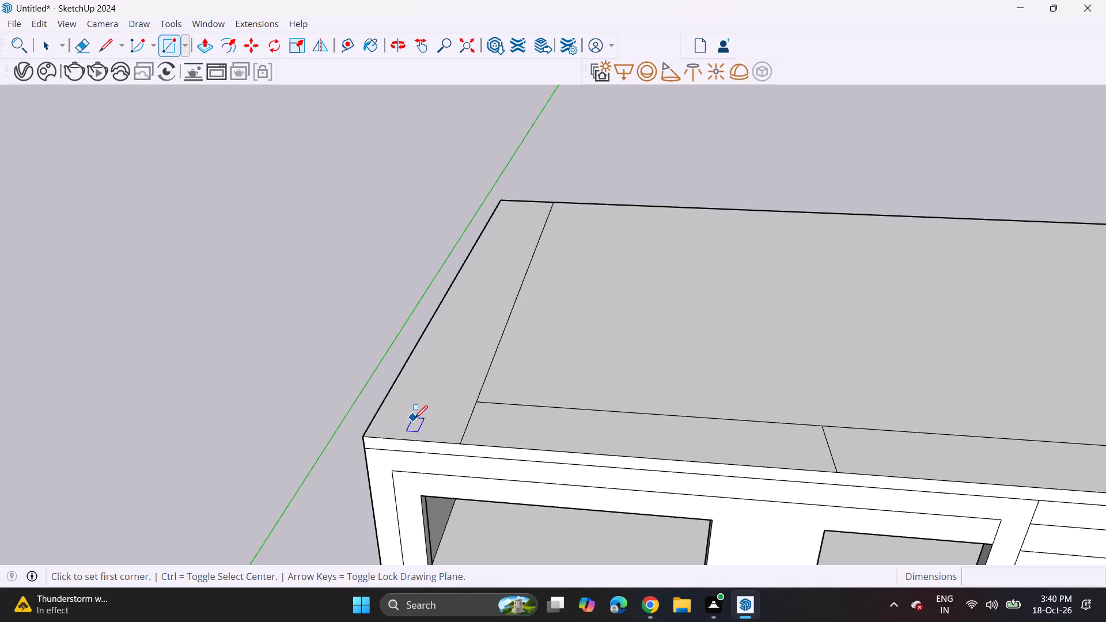
pyautogui.click(387, 389)
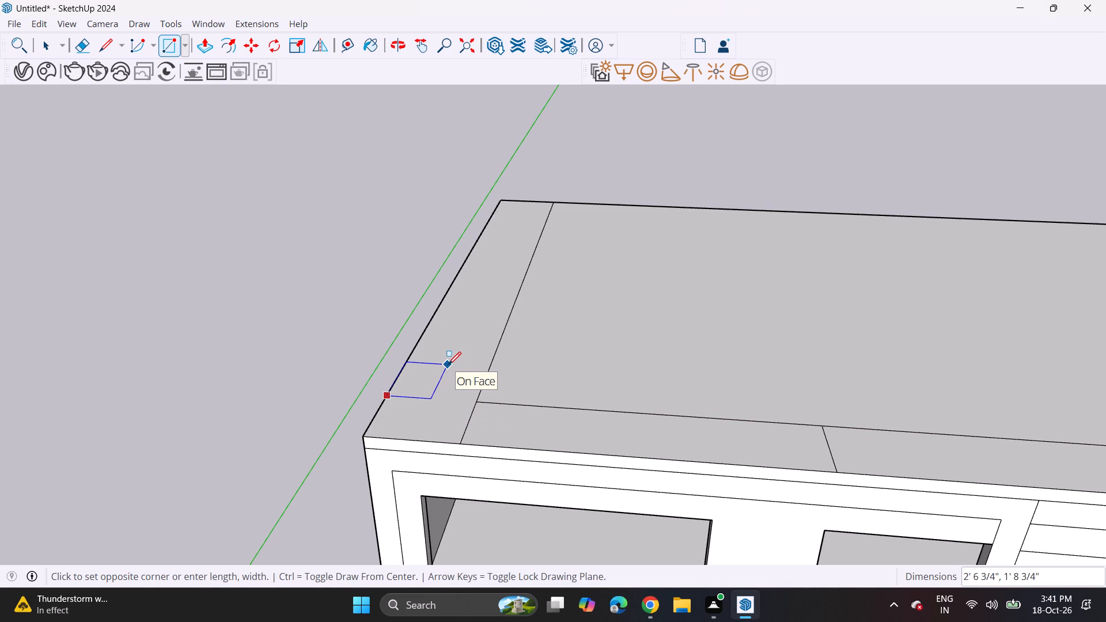
pyautogui.click(448, 365)
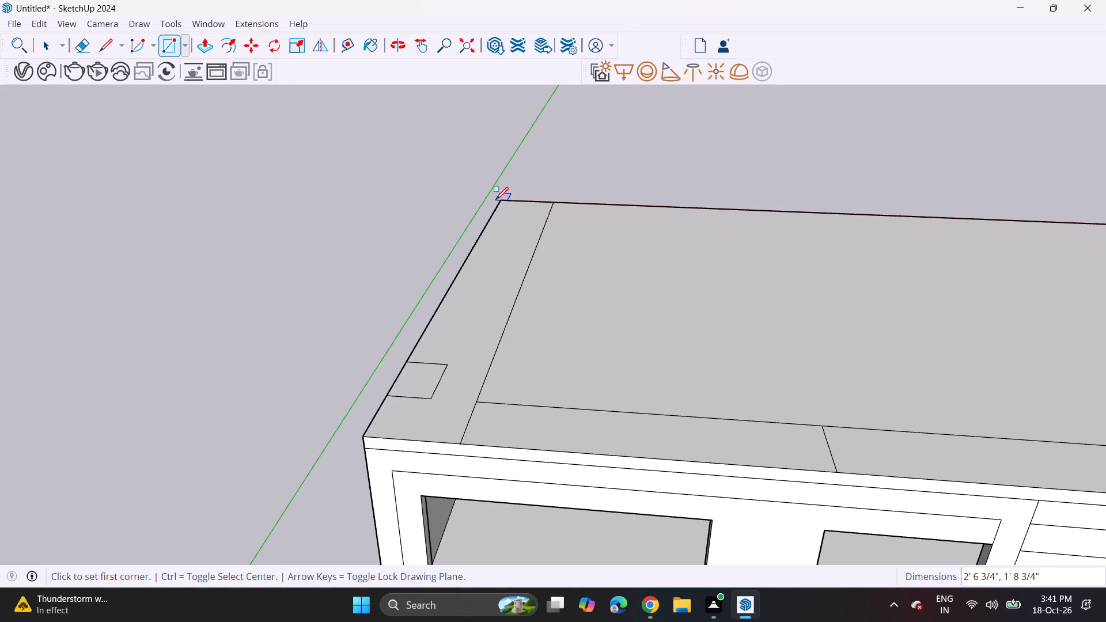
pyautogui.click(495, 204)
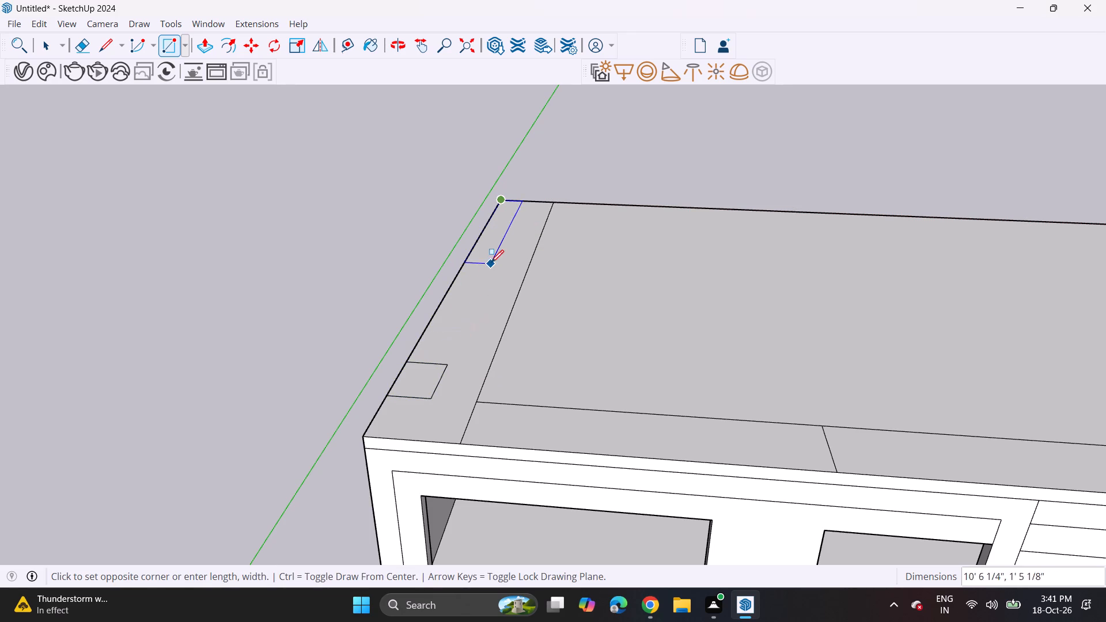
pyautogui.click(513, 228)
pyautogui.press('space')
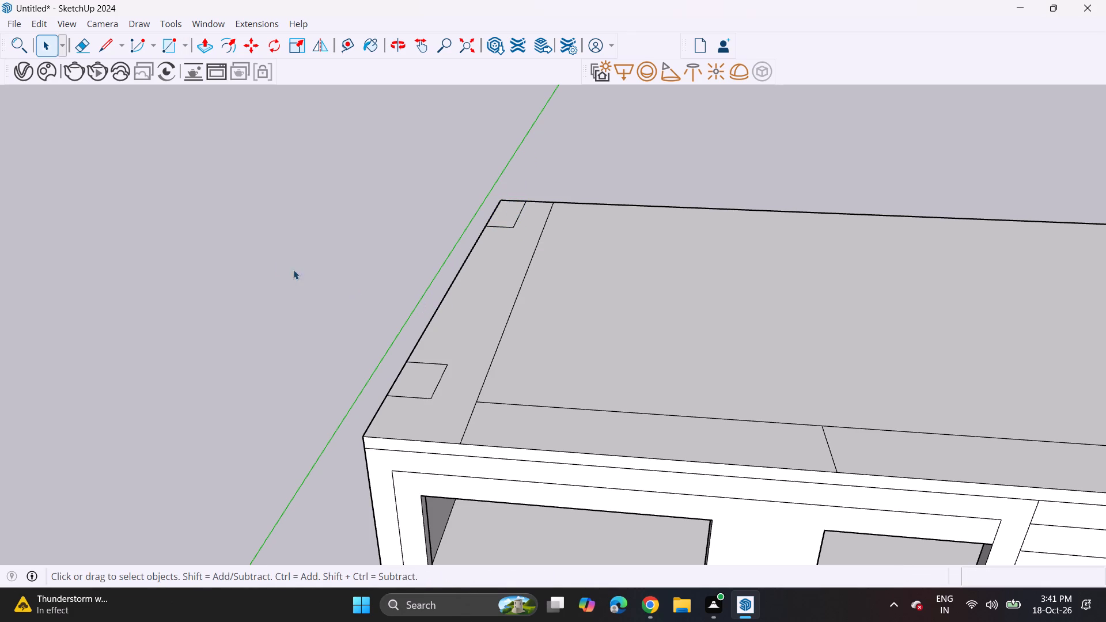
pyautogui.scroll(-9, 507, 378)
pyautogui.moveTo(558, 419); pyautogui.dragTo(565, 391, button='middle')
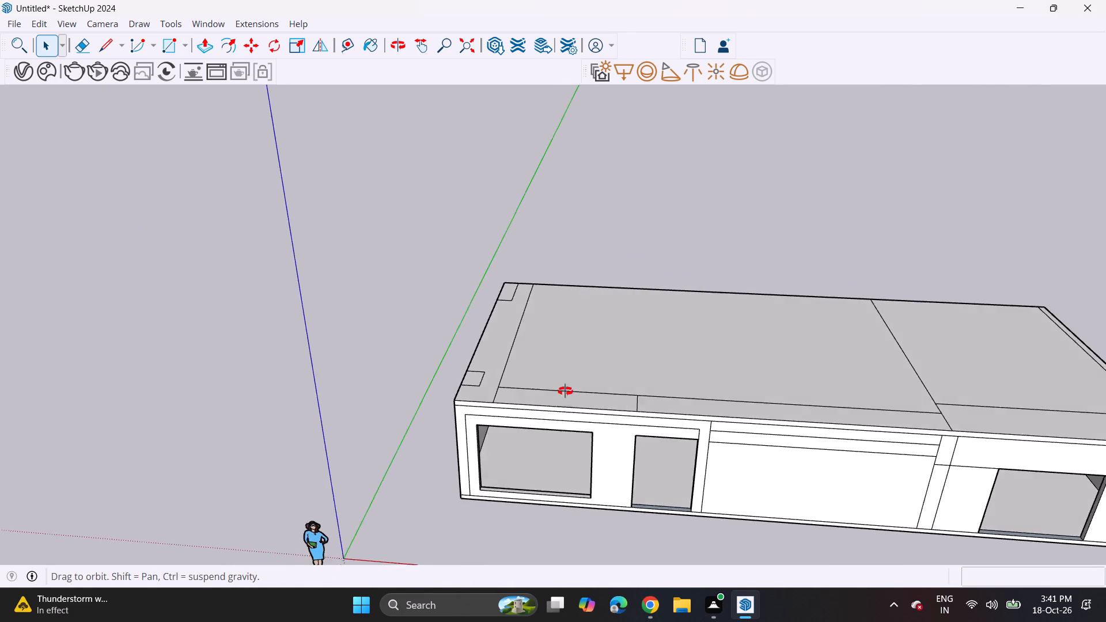
# Draw a line about 23'8" long from the slab's rear edge to the front strip, and erase the short edge beside it to form an L-shaped face.
pyautogui.moveTo(565, 391); pyautogui.dragTo(604, 296, button='middle')
pyautogui.keyDown('shift'); pyautogui.moveTo(594, 327); pyautogui.dragTo(486, 340, button='middle'); pyautogui.keyUp('shift')
pyautogui.moveTo(492, 336); pyautogui.dragTo(514, 399, button='middle')
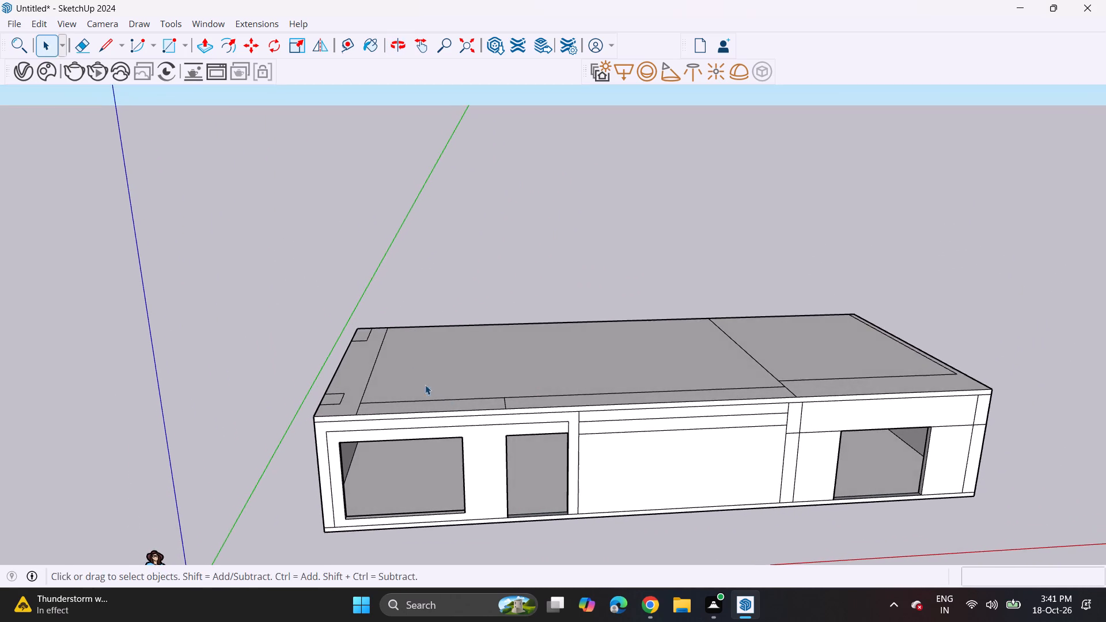
pyautogui.moveTo(396, 380); pyautogui.dragTo(363, 468, button='middle')
pyautogui.scroll(2, 377, 395)
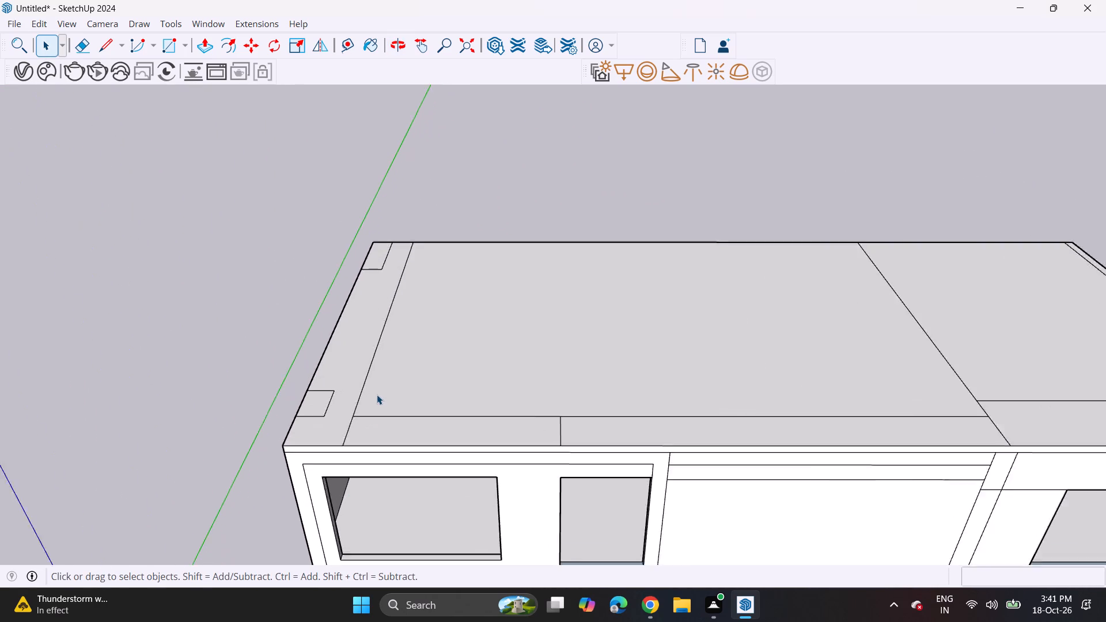
pyautogui.scroll(5, 377, 395)
pyautogui.click(99, 41)
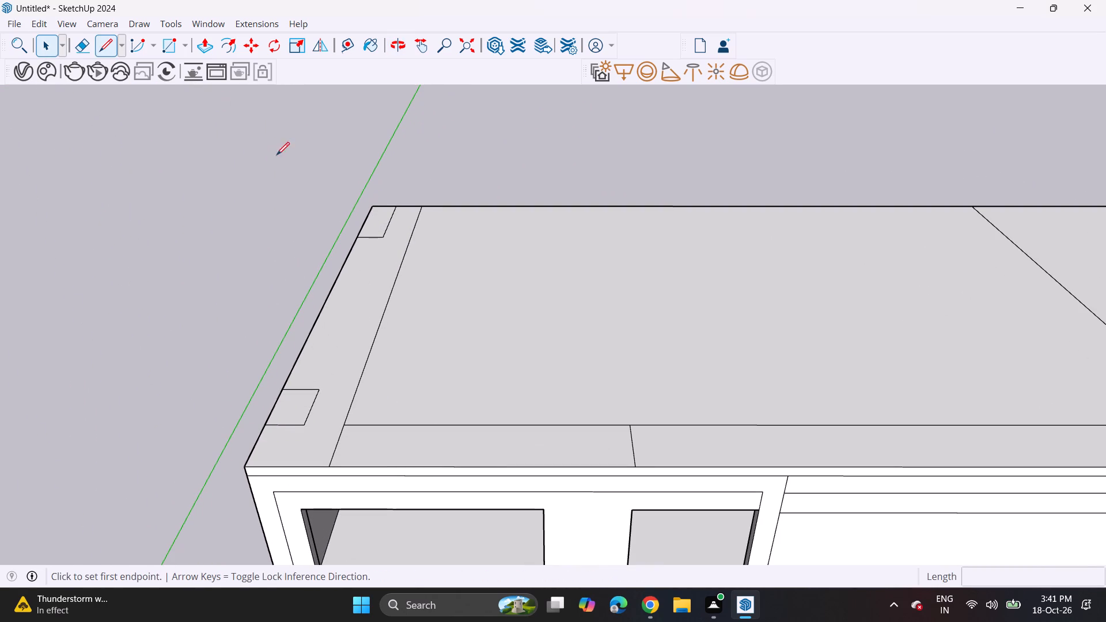
pyautogui.click(445, 207)
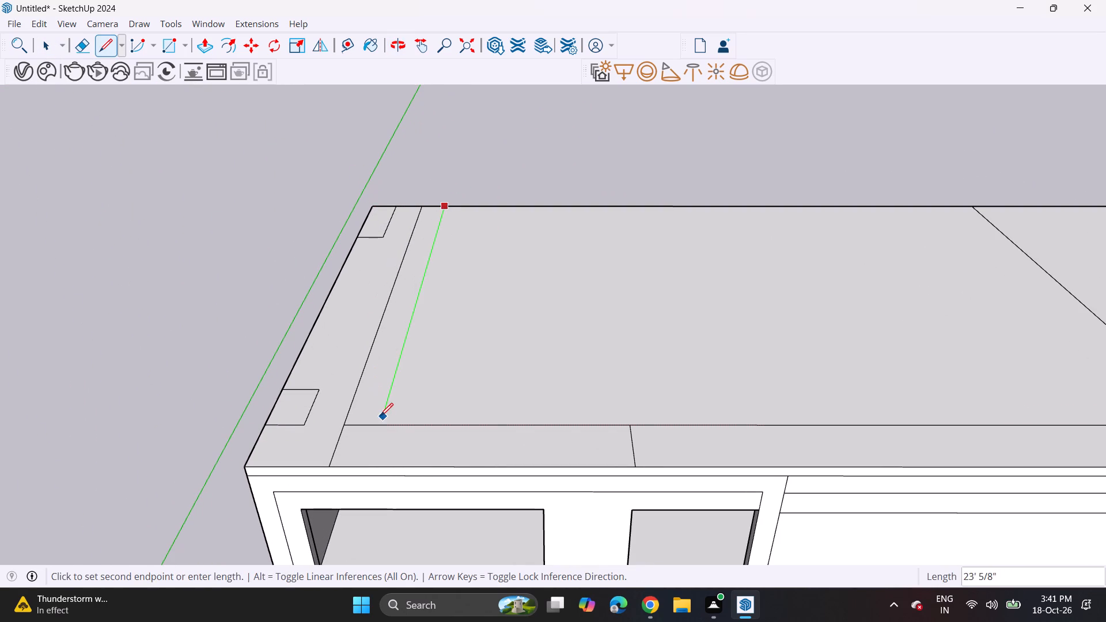
pyautogui.click(381, 427)
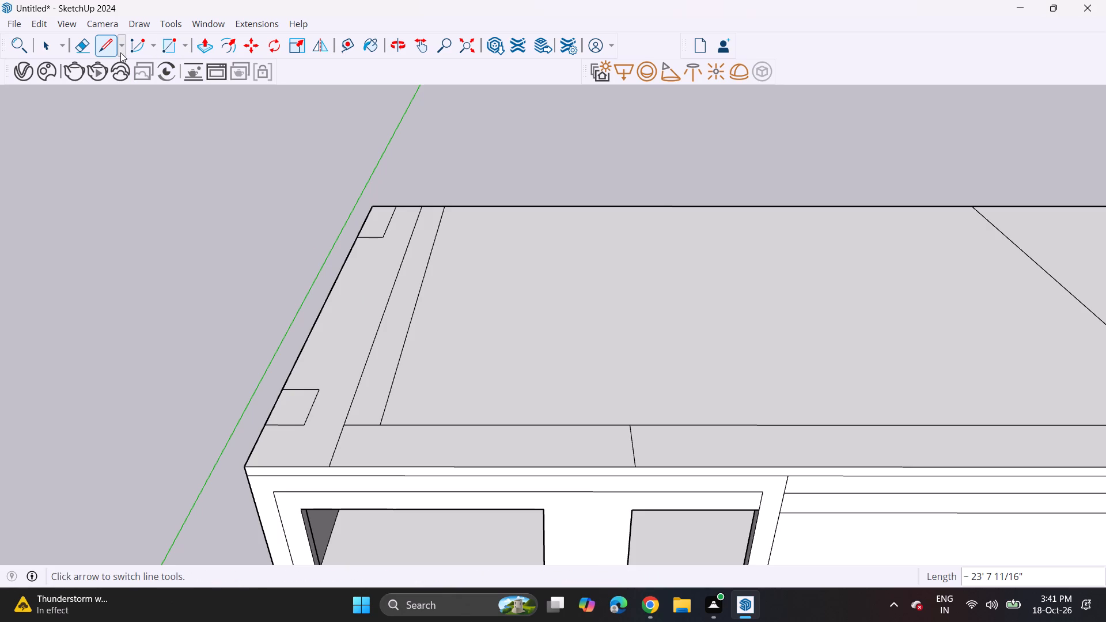
pyautogui.click(85, 47)
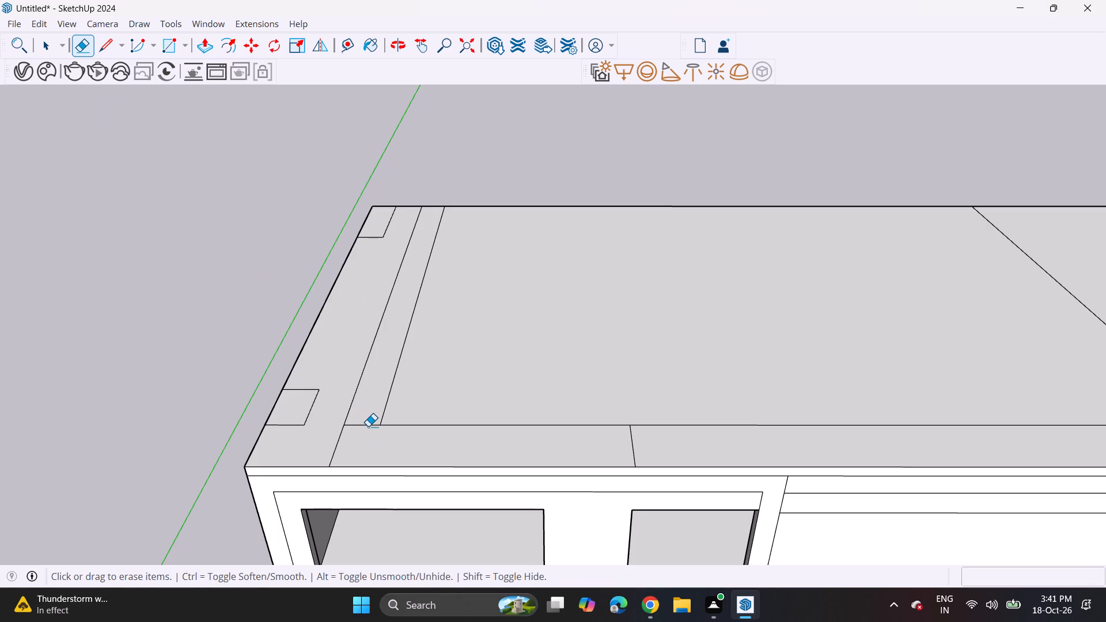
pyautogui.click(368, 426)
# Raise the L-shaped strip about 2'8" and the adjoining long front strip by the same height to form a parapet.
pyautogui.click(209, 49)
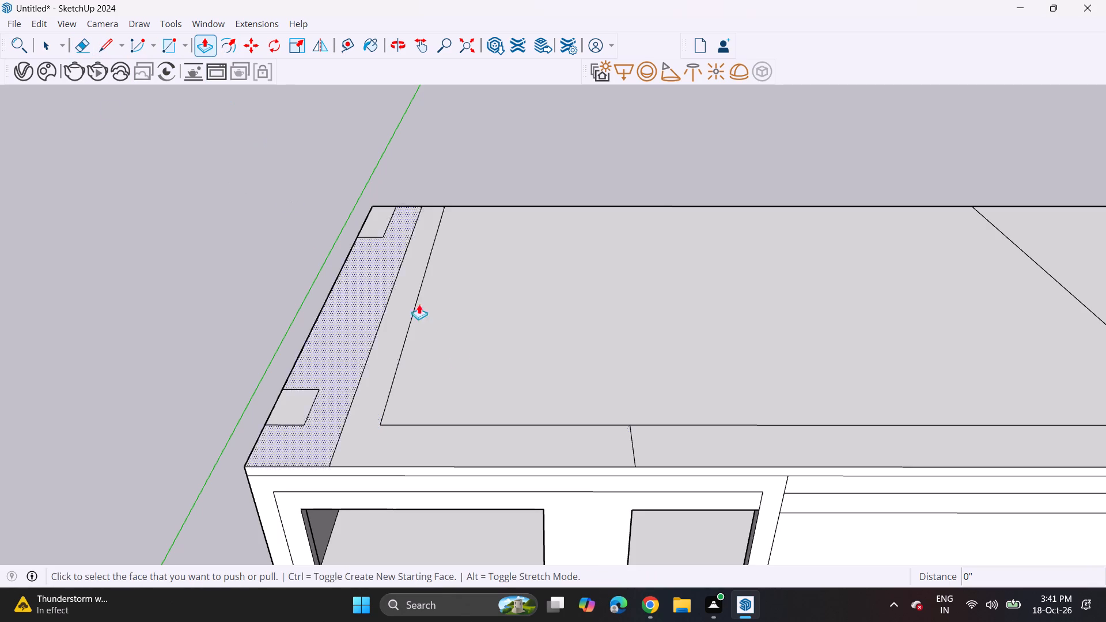
pyautogui.click(510, 446)
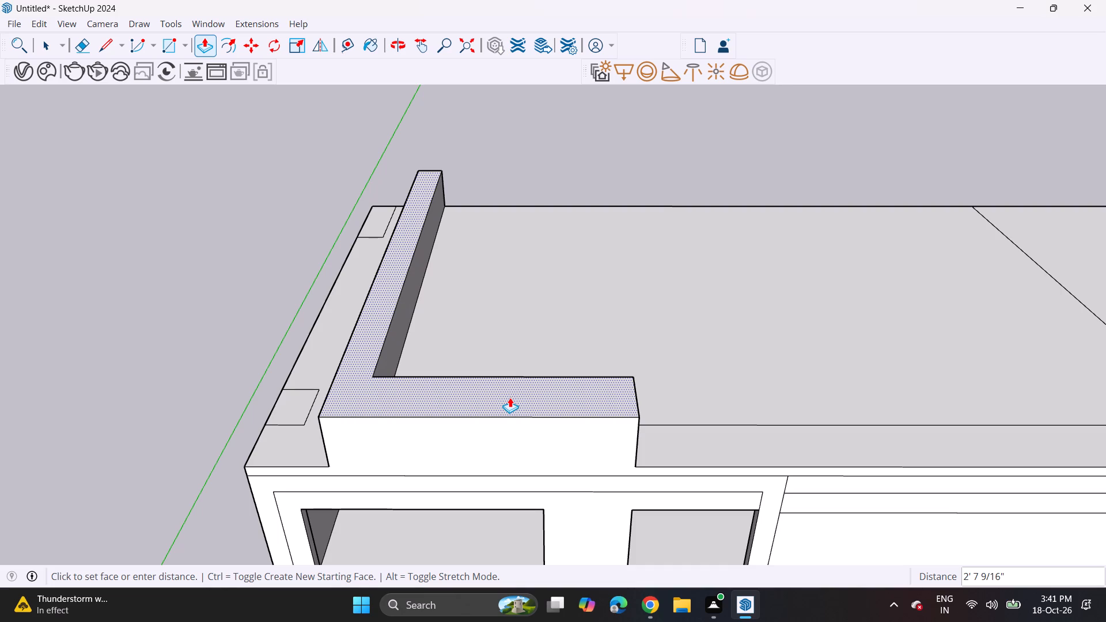
pyautogui.click(510, 397)
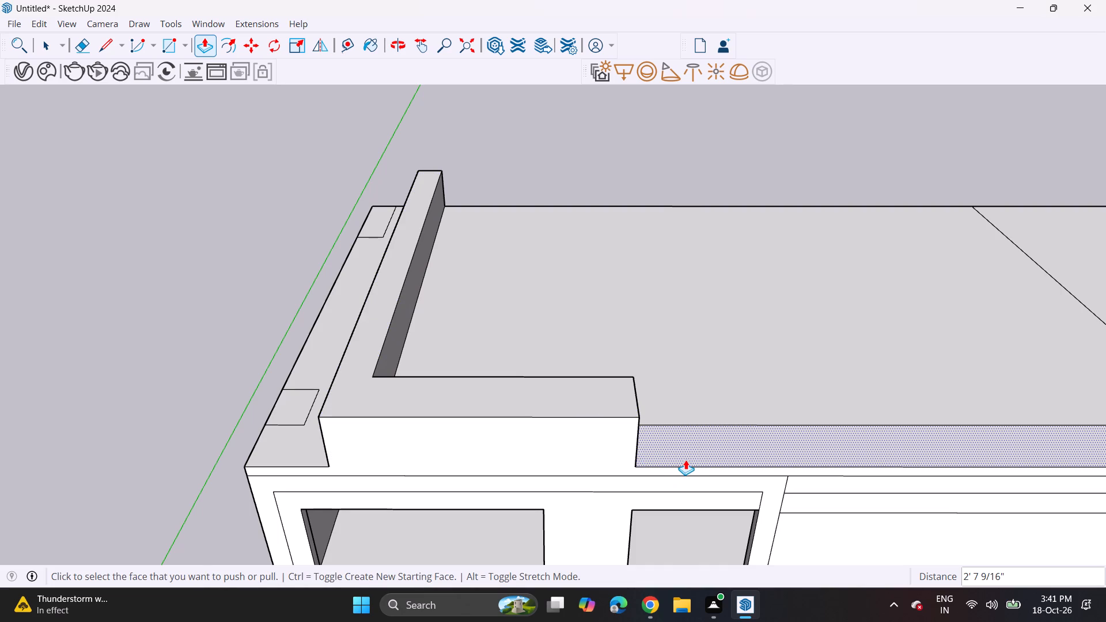
pyautogui.doubleClick(675, 441)
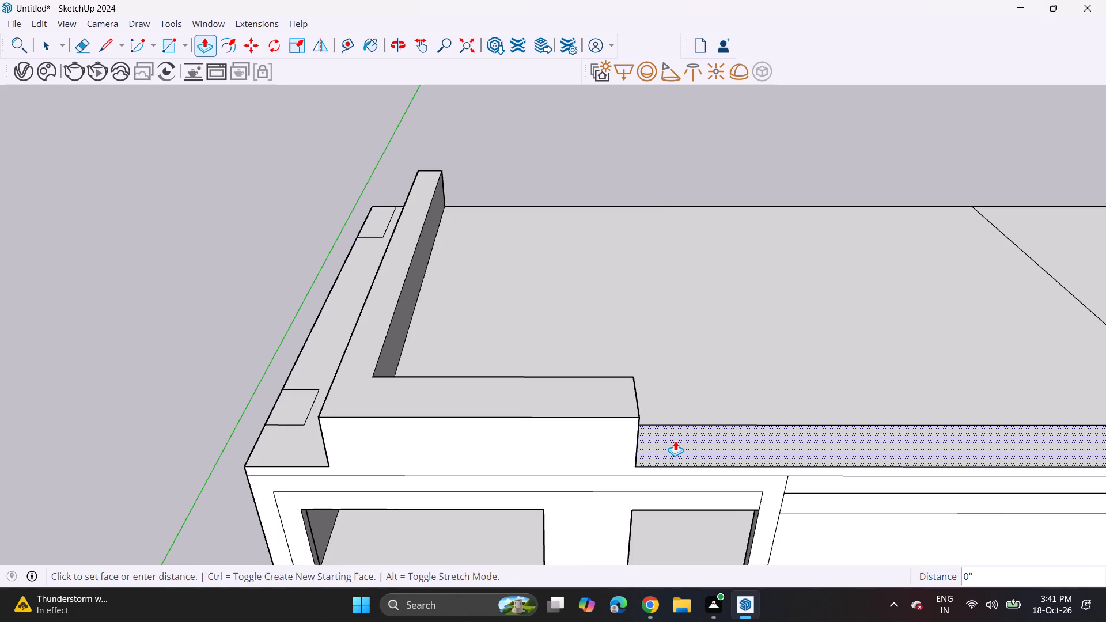
# Split the top of the long front parapet section lengthwise with a line about 26' long from the dividing edge's midpoint.
pyautogui.scroll(-4, 677, 440)
pyautogui.moveTo(688, 441); pyautogui.dragTo(433, 400, button='middle')
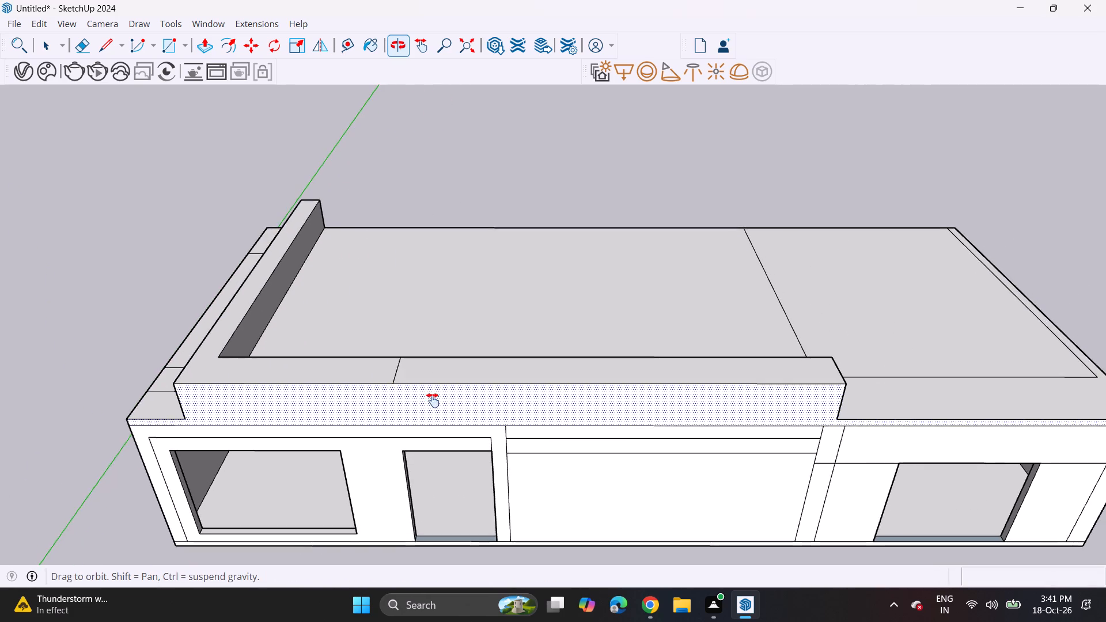
pyautogui.moveTo(433, 400); pyautogui.dragTo(491, 430, button='middle')
pyautogui.moveTo(506, 383); pyautogui.dragTo(502, 413, button='middle')
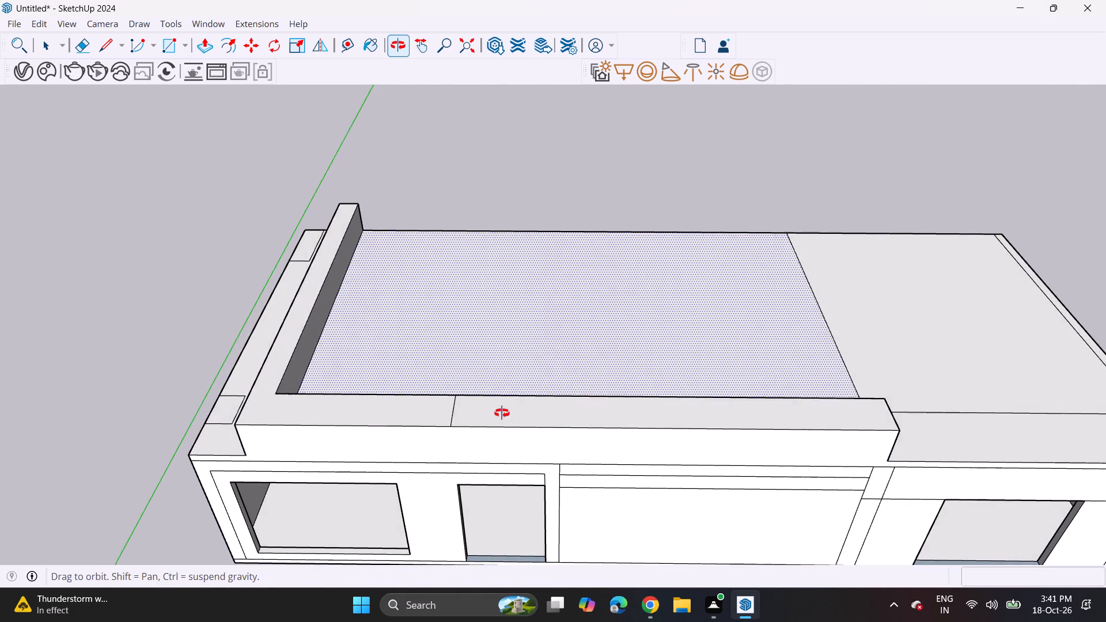
pyautogui.moveTo(502, 413); pyautogui.dragTo(489, 424, button='middle')
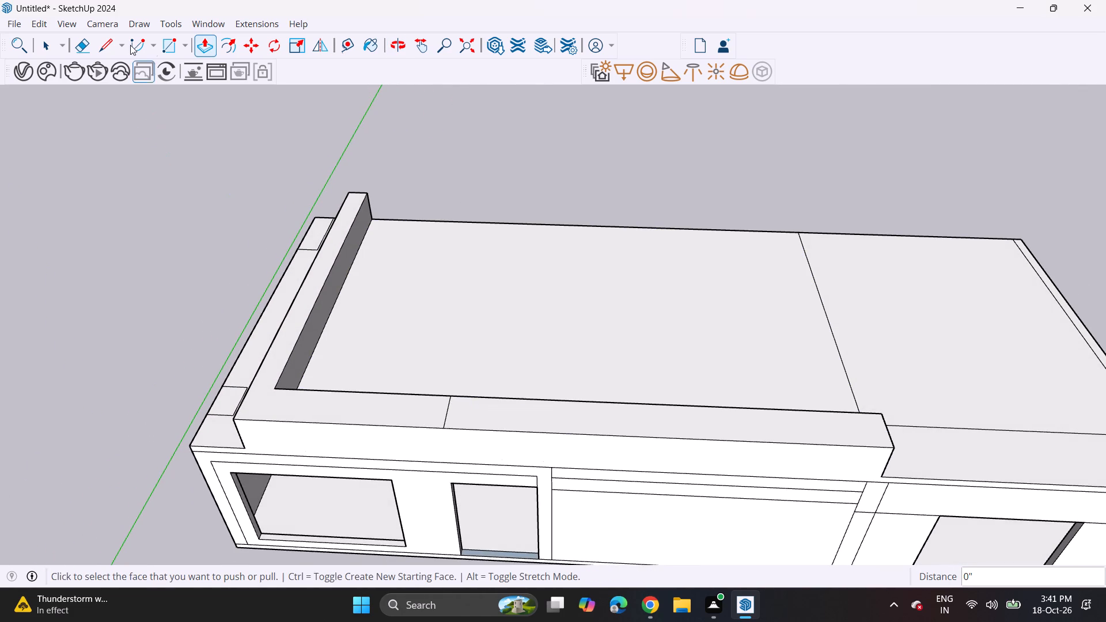
pyautogui.click(104, 46)
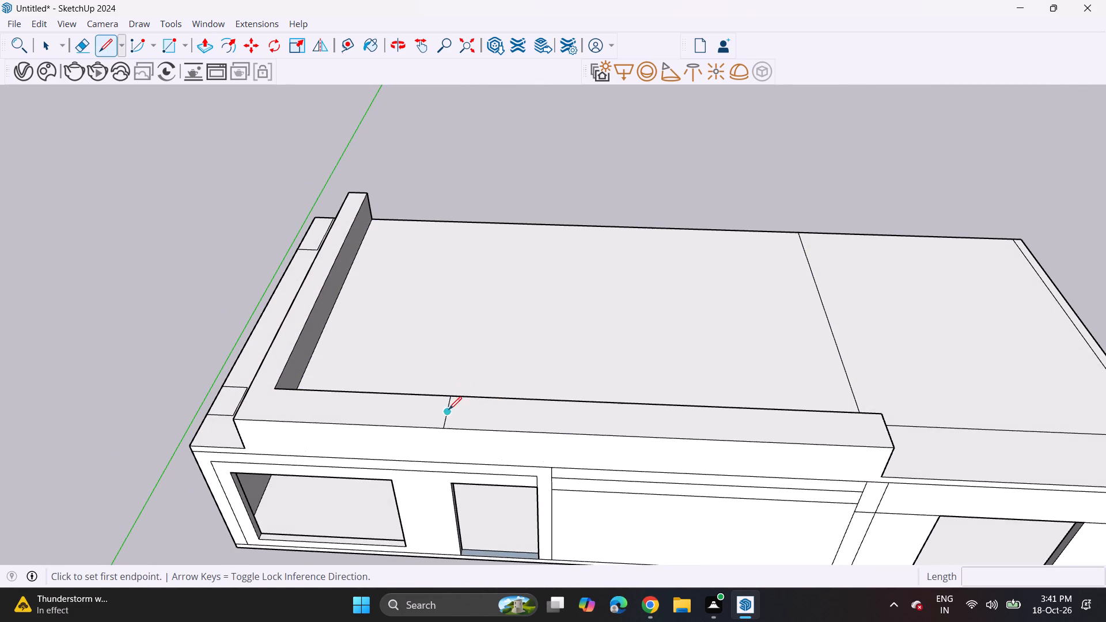
pyautogui.click(450, 409)
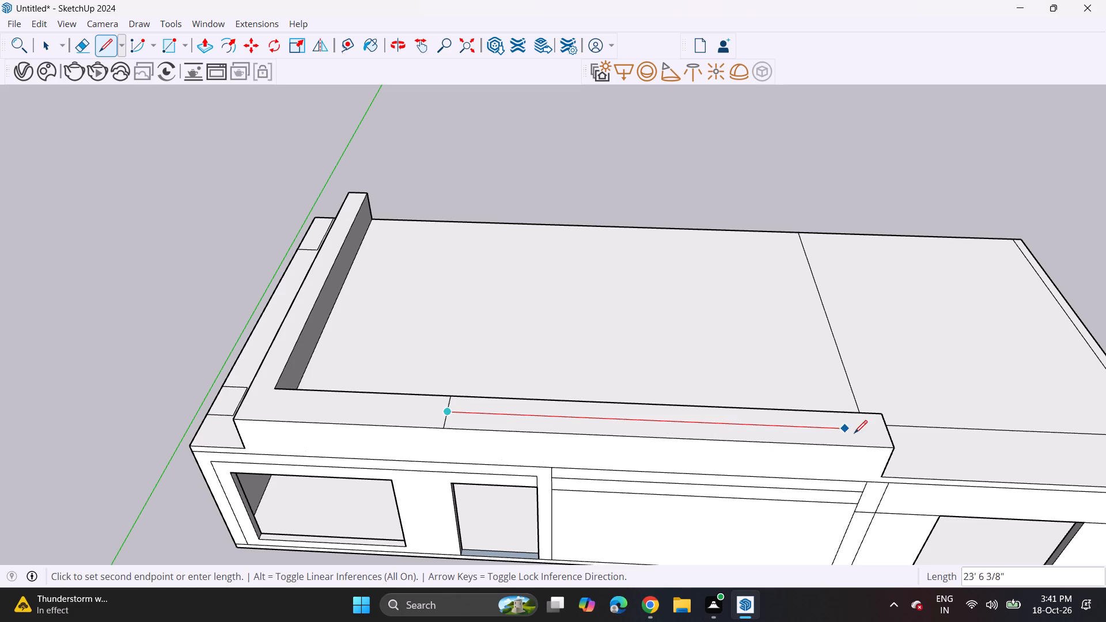
pyautogui.click(888, 435)
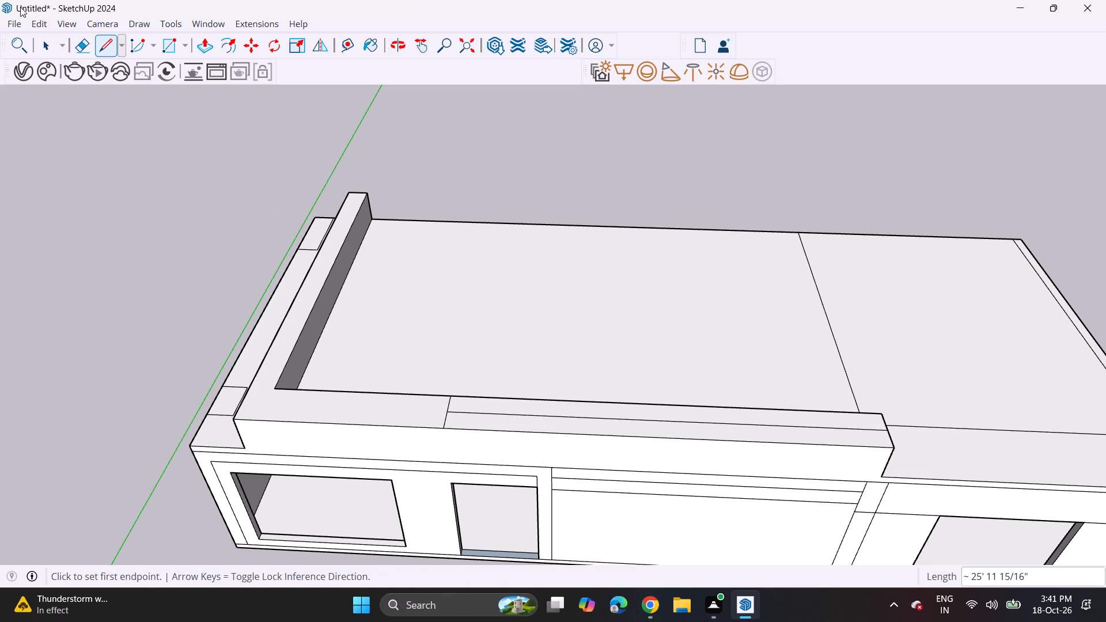
# Raise the rear half of the split front parapet top 10' to form the upper-floor wall.
pyautogui.click(206, 51)
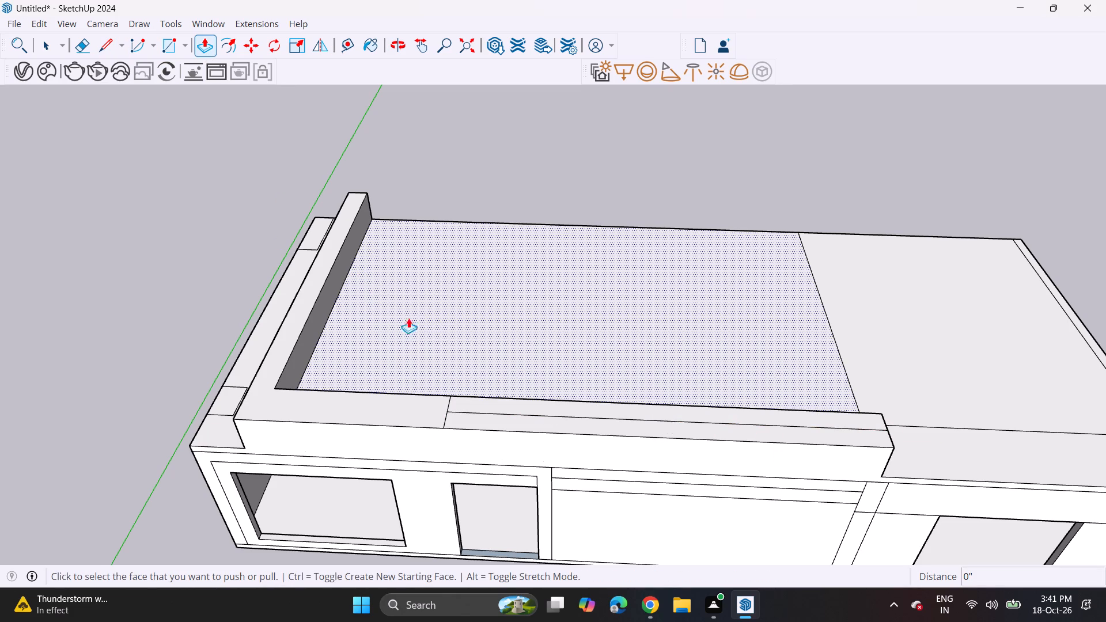
pyautogui.click(468, 408)
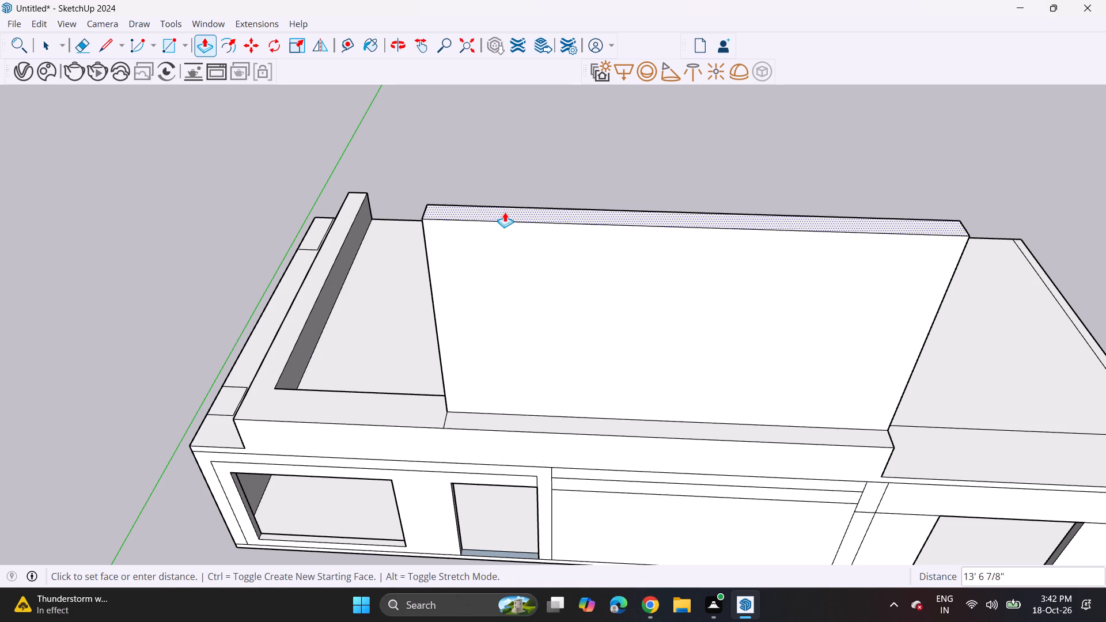
pyautogui.write("10'")
pyautogui.press('Return')
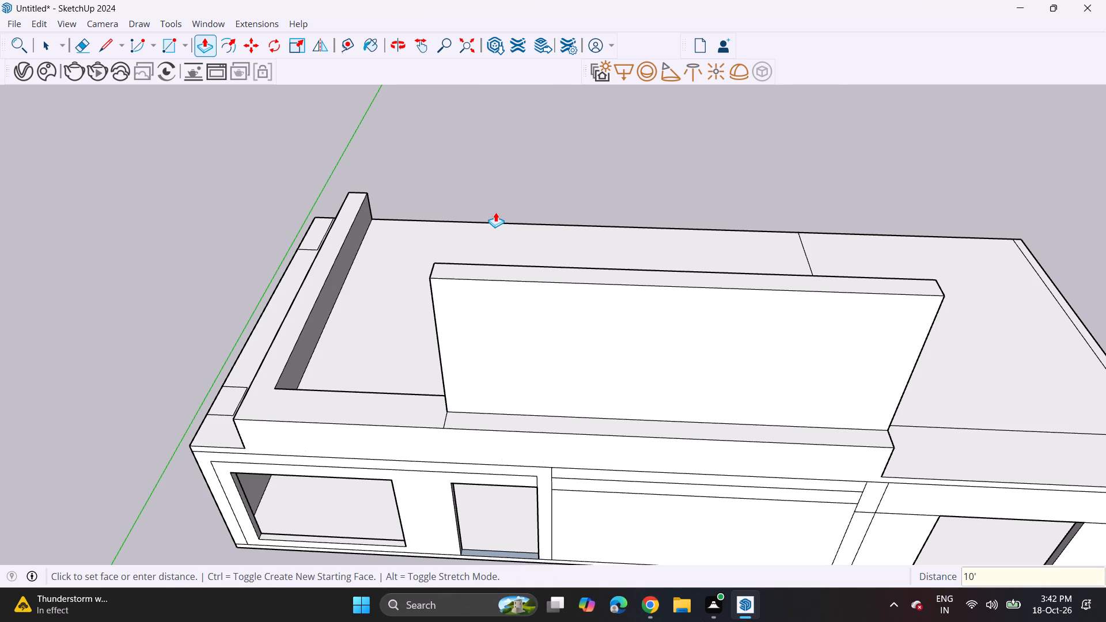
# Raise the small front rectangle on the left side strip to the height of the adjacent parapet.
pyautogui.moveTo(525, 302); pyautogui.dragTo(558, 124, button='middle')
pyautogui.moveTo(597, 210); pyautogui.dragTo(582, 223, button='middle')
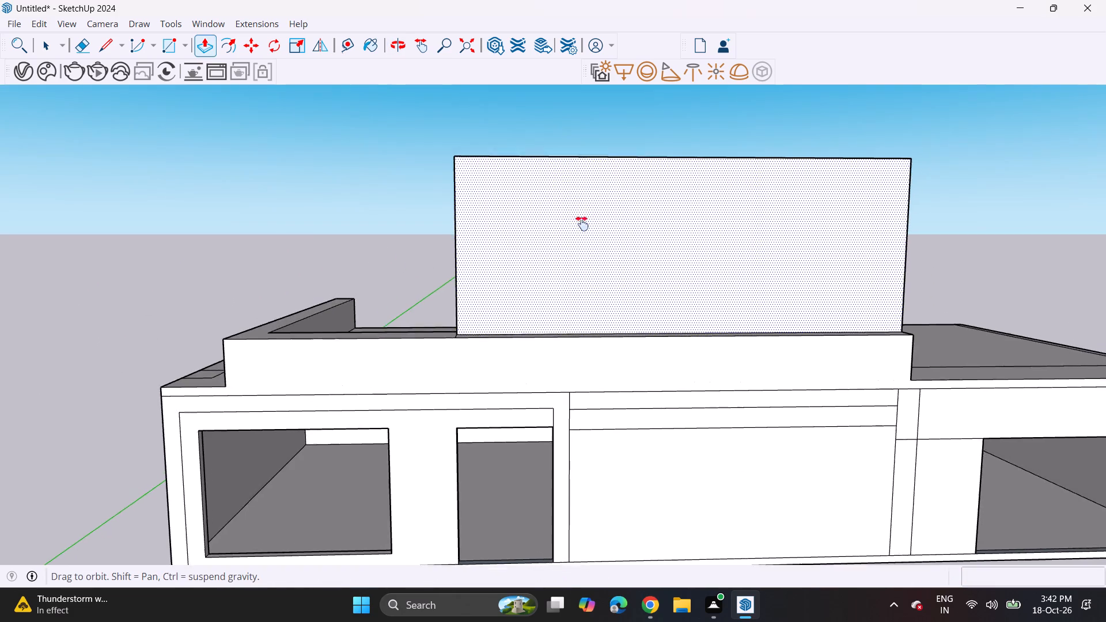
pyautogui.moveTo(582, 223); pyautogui.dragTo(524, 273, button='middle')
pyautogui.moveTo(528, 244); pyautogui.dragTo(535, 255, button='middle')
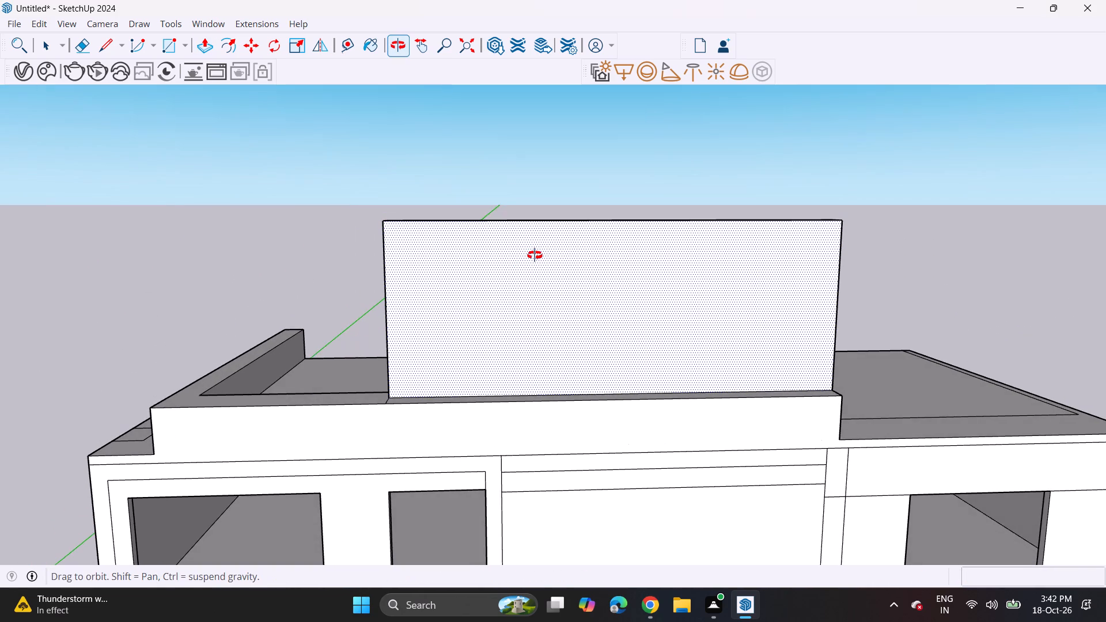
pyautogui.moveTo(535, 255); pyautogui.dragTo(529, 231, button='middle')
pyautogui.keyDown('shift'); pyautogui.moveTo(227, 324); pyautogui.dragTo(343, 333, button='middle'); pyautogui.keyUp('shift')
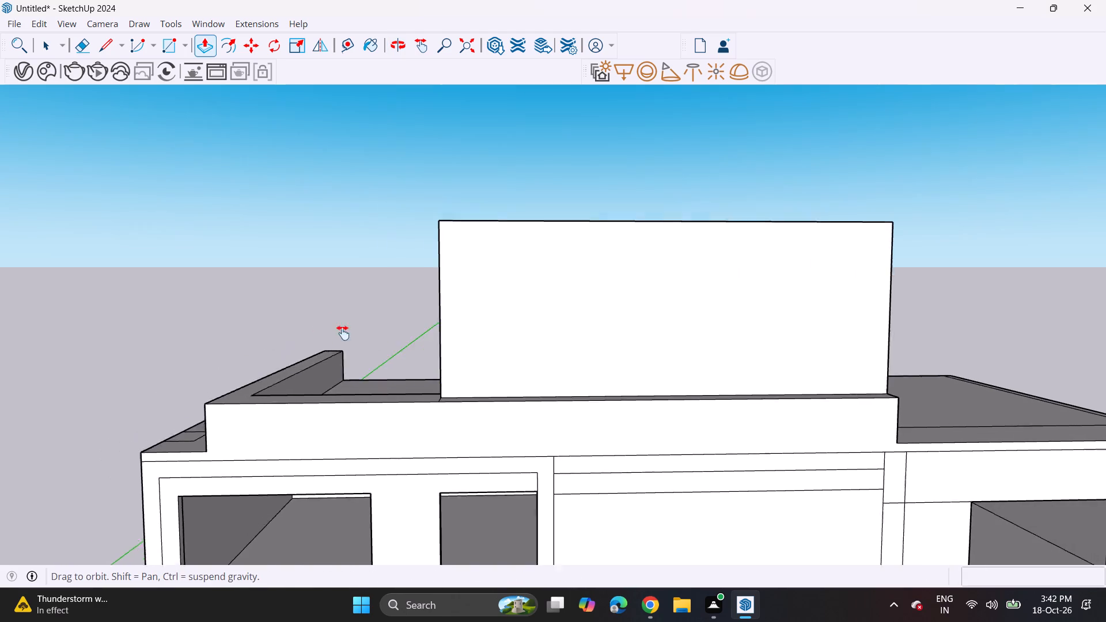
pyautogui.keyDown('shift'); pyautogui.moveTo(343, 333); pyautogui.dragTo(409, 324, button='middle'); pyautogui.keyUp('shift')
pyautogui.moveTo(360, 365); pyautogui.dragTo(391, 446, button='middle')
pyautogui.click(344, 456)
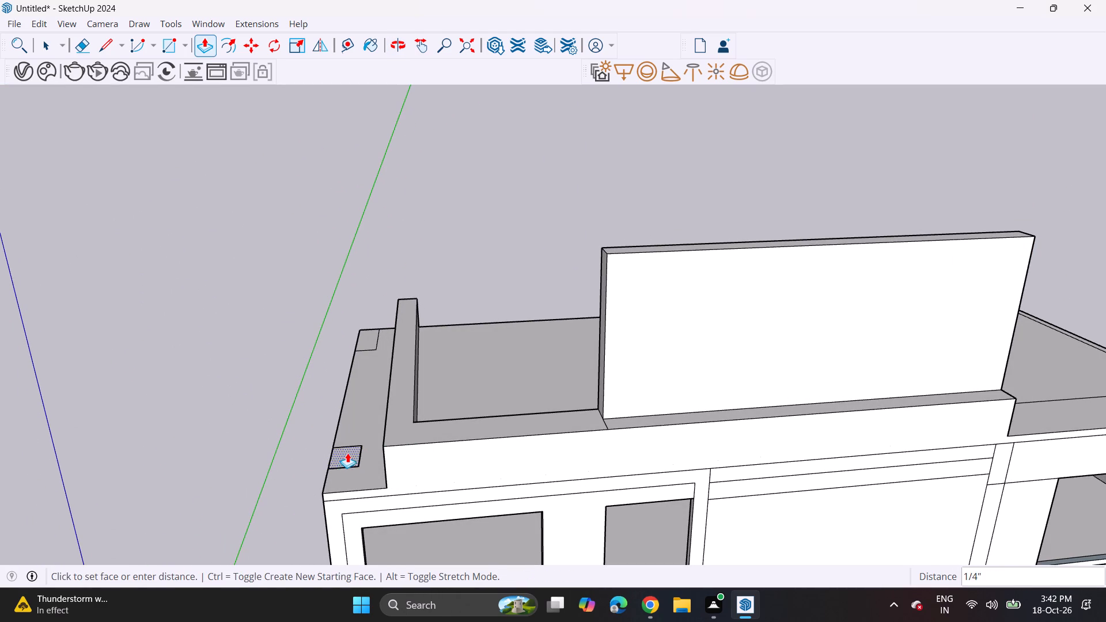
pyautogui.click(392, 443)
# Extend the rear face of the small raised block about 21'1" to the slab's rear edge as a new volume, forming a low side wall.
pyautogui.moveTo(304, 424); pyautogui.dragTo(626, 388, button='middle')
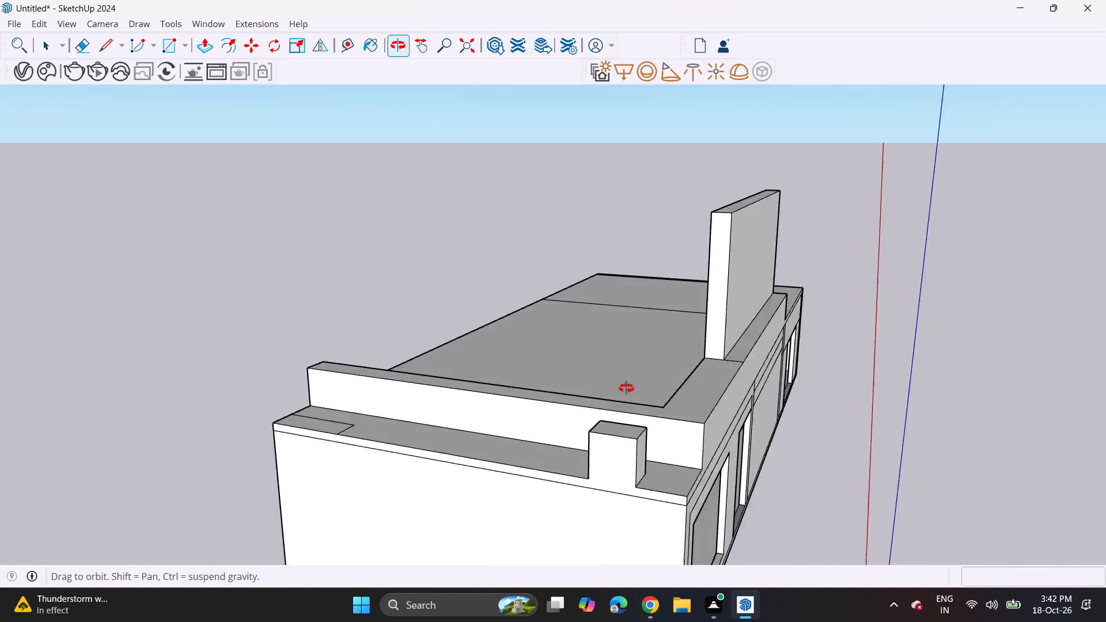
pyautogui.moveTo(626, 388); pyautogui.dragTo(831, 385, button='middle')
pyautogui.click(763, 415)
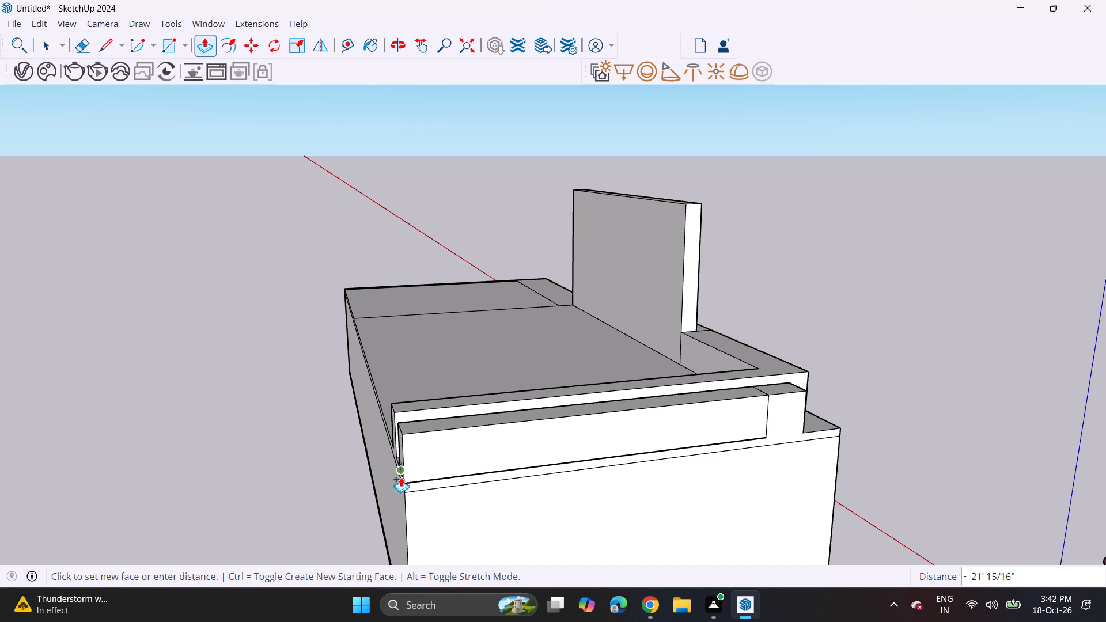
pyautogui.click(407, 479)
# Raise the front block of the low side wall 10' to form a post level with the upper-floor wall's top.
pyautogui.moveTo(756, 416); pyautogui.dragTo(181, 349, button='middle')
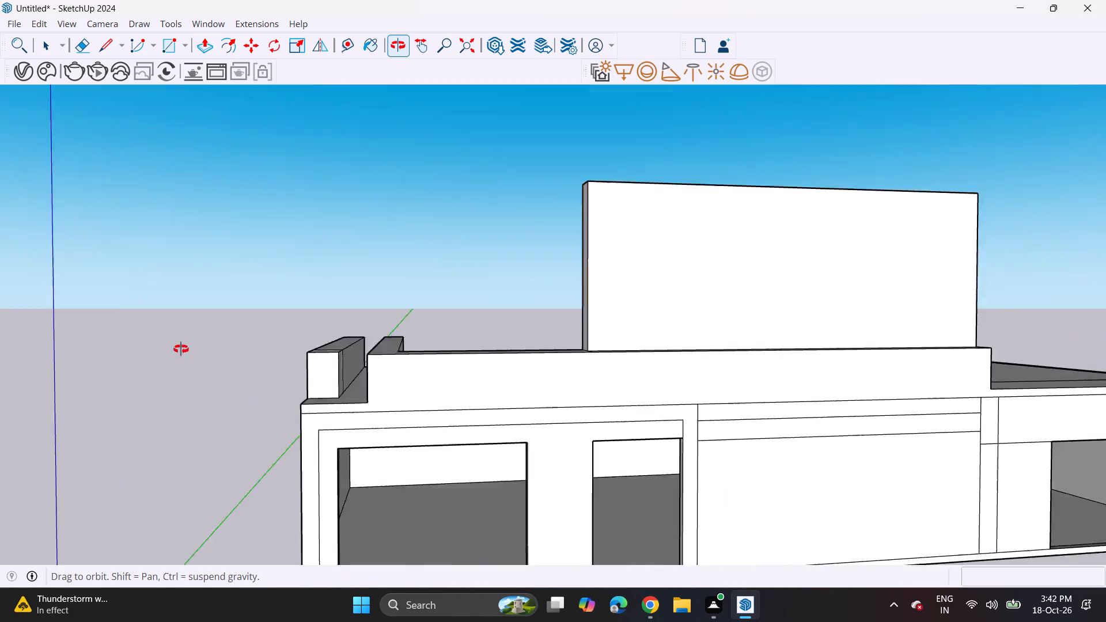
pyautogui.moveTo(181, 349); pyautogui.dragTo(128, 343, button='middle')
pyautogui.moveTo(287, 353); pyautogui.dragTo(343, 354, button='middle')
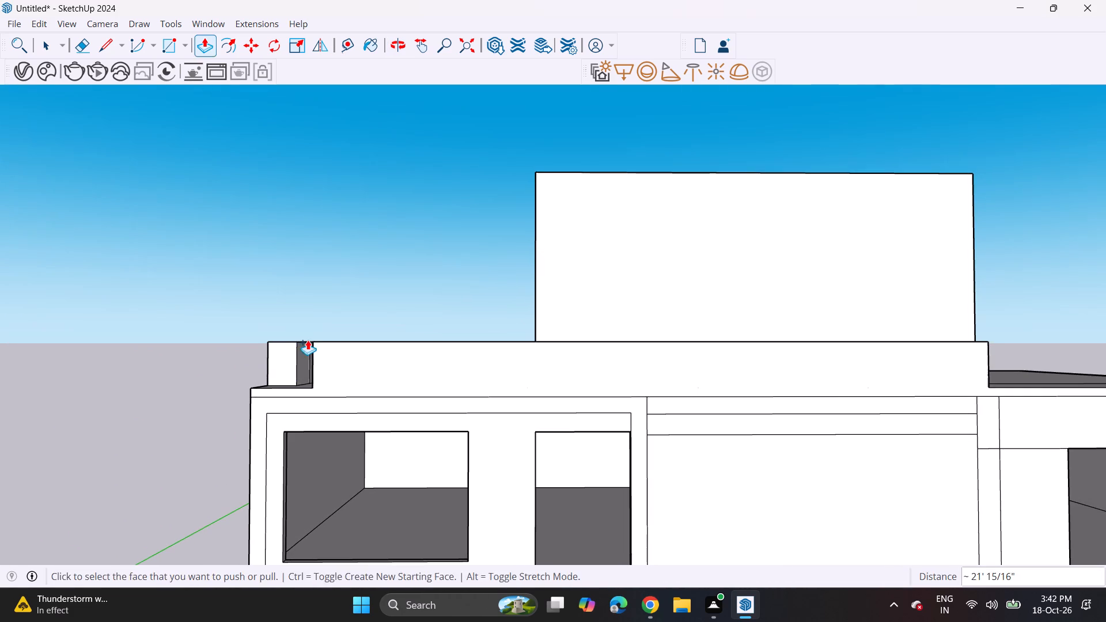
pyautogui.moveTo(308, 340); pyautogui.dragTo(301, 439, button='middle')
pyautogui.click(296, 365)
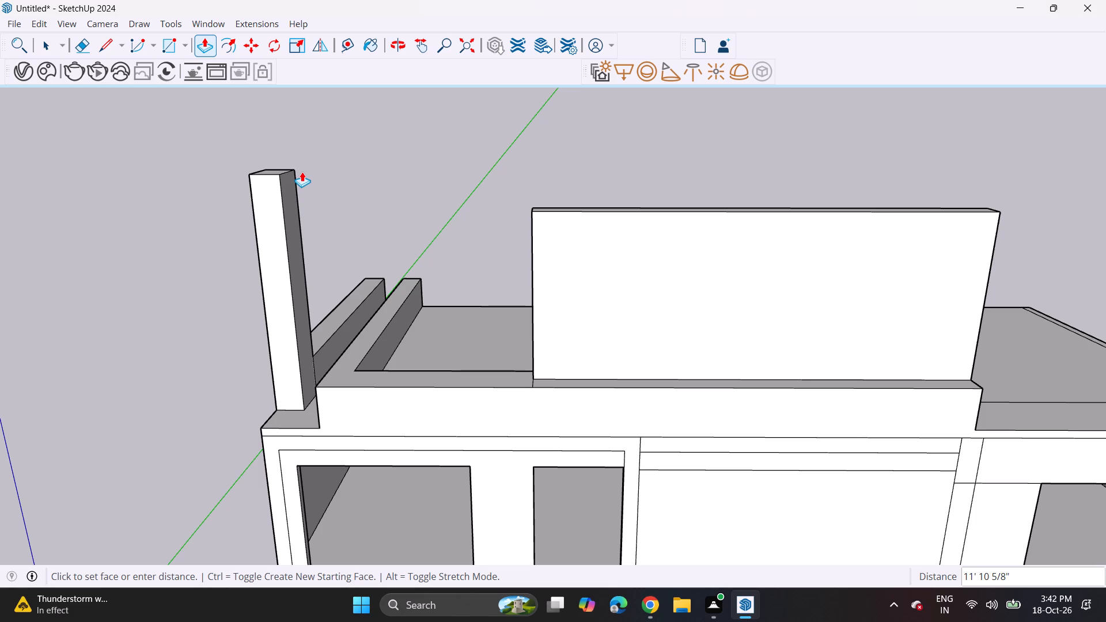
pyautogui.click(532, 207)
# Add a separate cap section about 11 1/8" high on top of the front post.
pyautogui.moveTo(282, 195); pyautogui.dragTo(289, 239, button='middle')
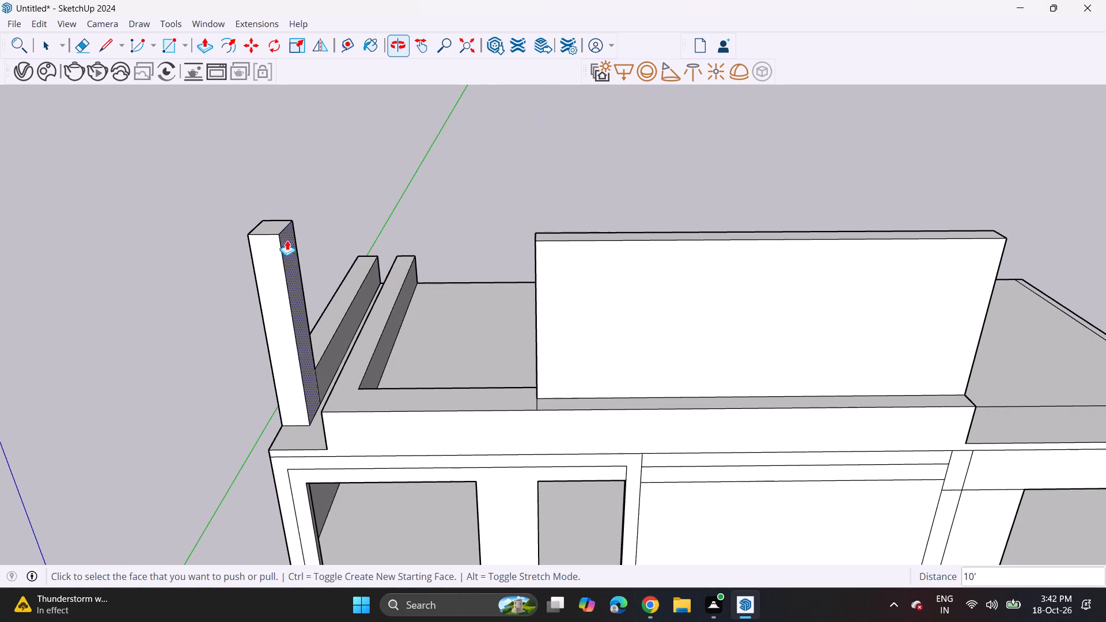
pyautogui.click(271, 226)
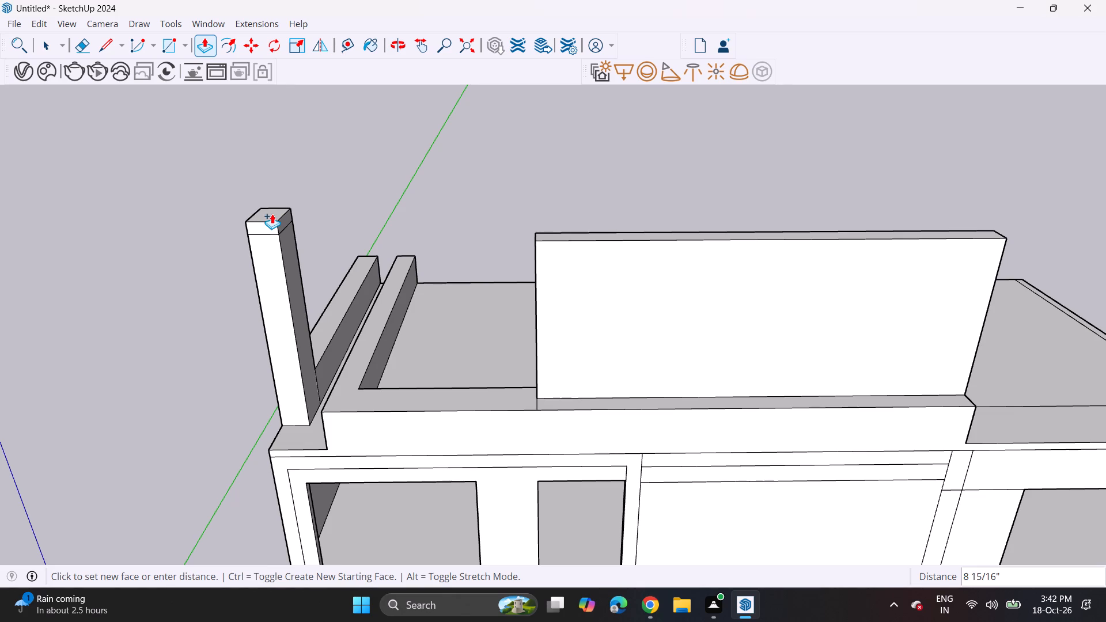
pyautogui.click(276, 210)
# Draw a rectangle about 2'5" by 1'8 3/4" on the low side wall's rear end and raise it 10' to the front post's cap line.
pyautogui.moveTo(215, 288); pyautogui.dragTo(653, 313, button='middle')
pyautogui.scroll(1, 700, 322)
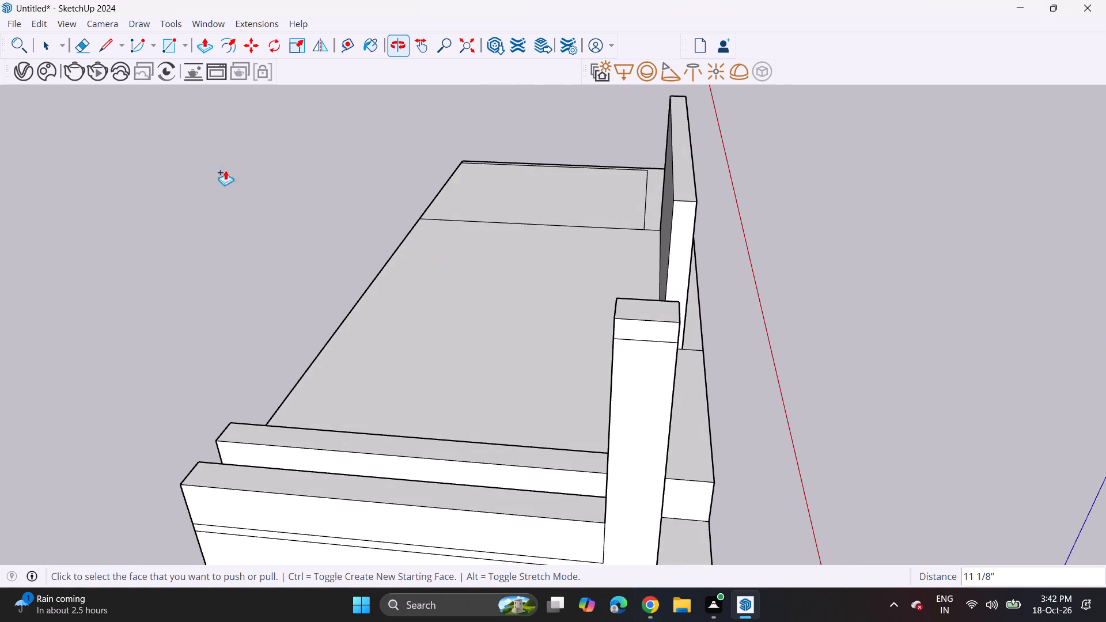
pyautogui.click(169, 46)
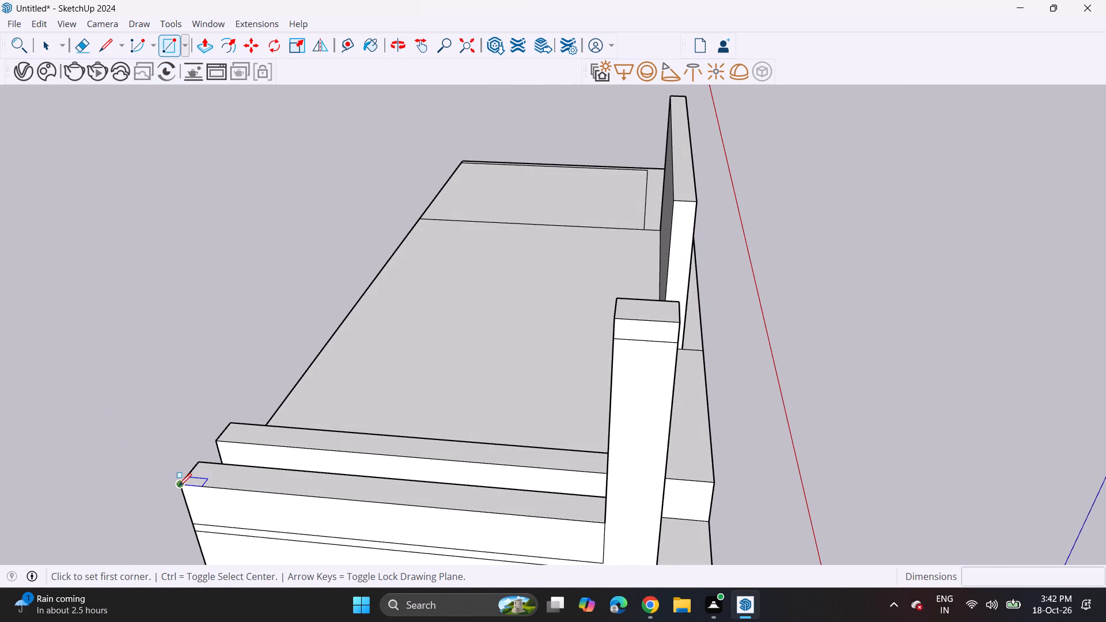
pyautogui.click(179, 487)
pyautogui.click(243, 469)
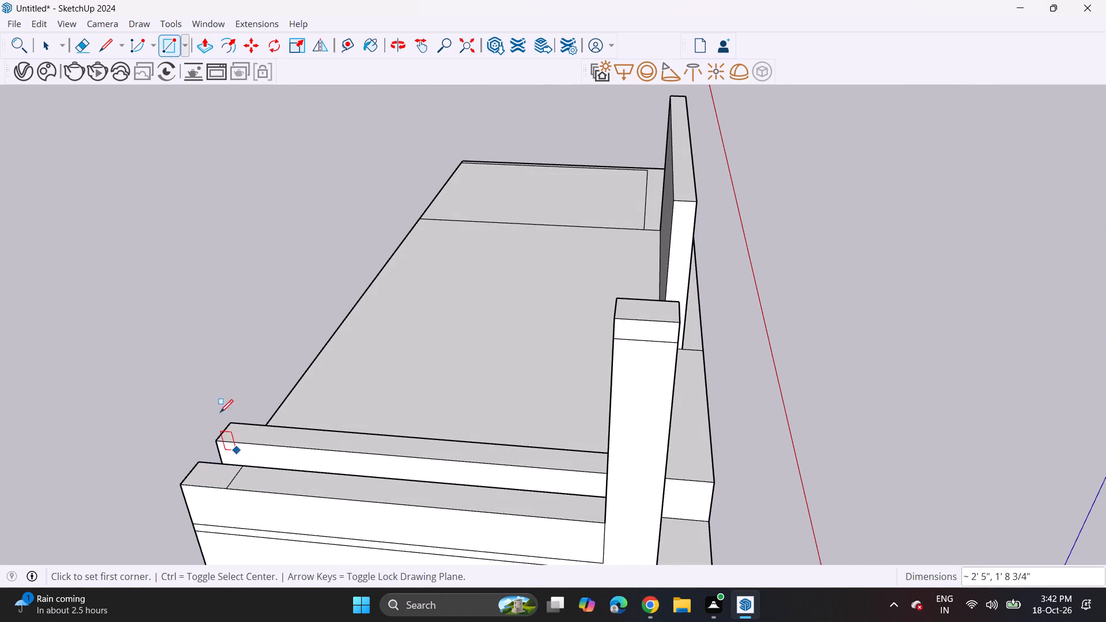
pyautogui.click(202, 52)
pyautogui.click(204, 473)
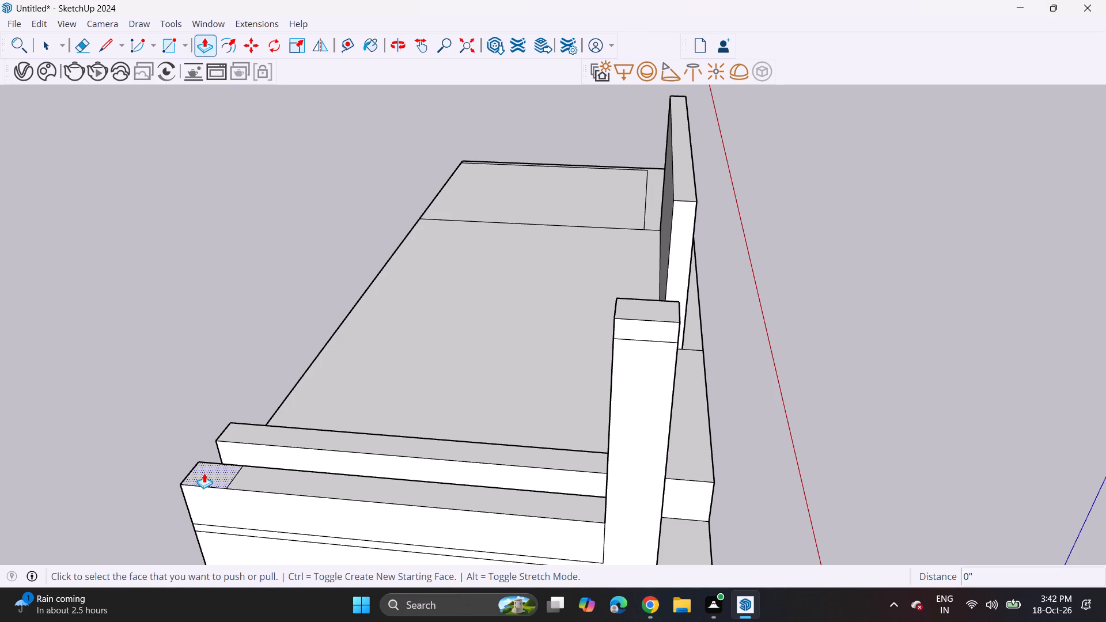
pyautogui.click(658, 341)
# Add a separate cap section about 11 1/8" high on top of the rear post, level with the front post's cap.
pyautogui.click(166, 304)
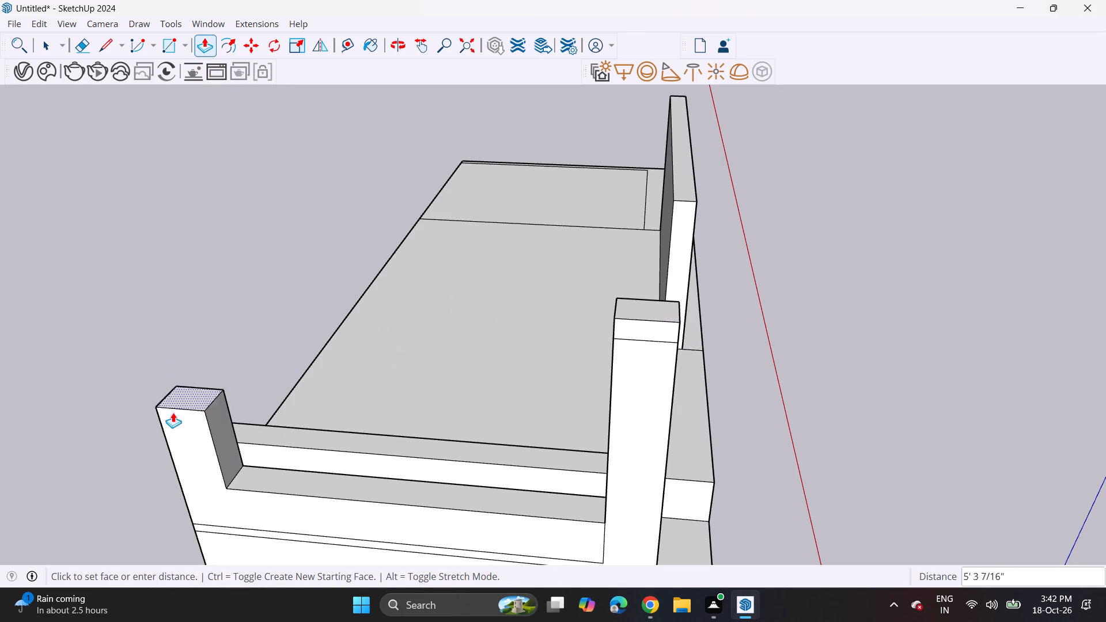
pyautogui.click(617, 334)
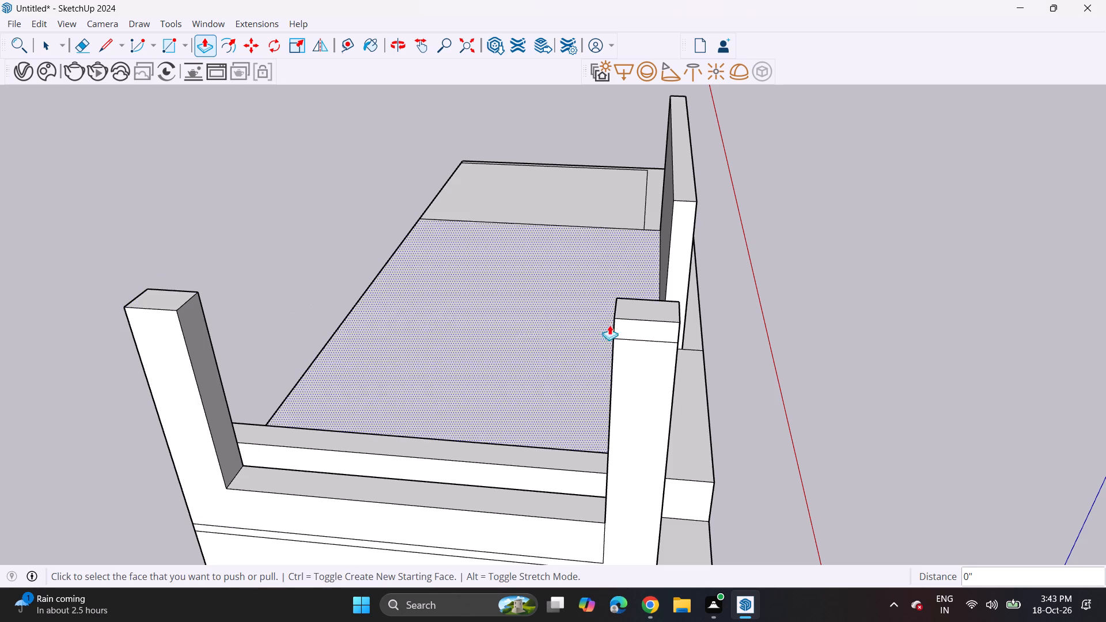
pyautogui.click(166, 304)
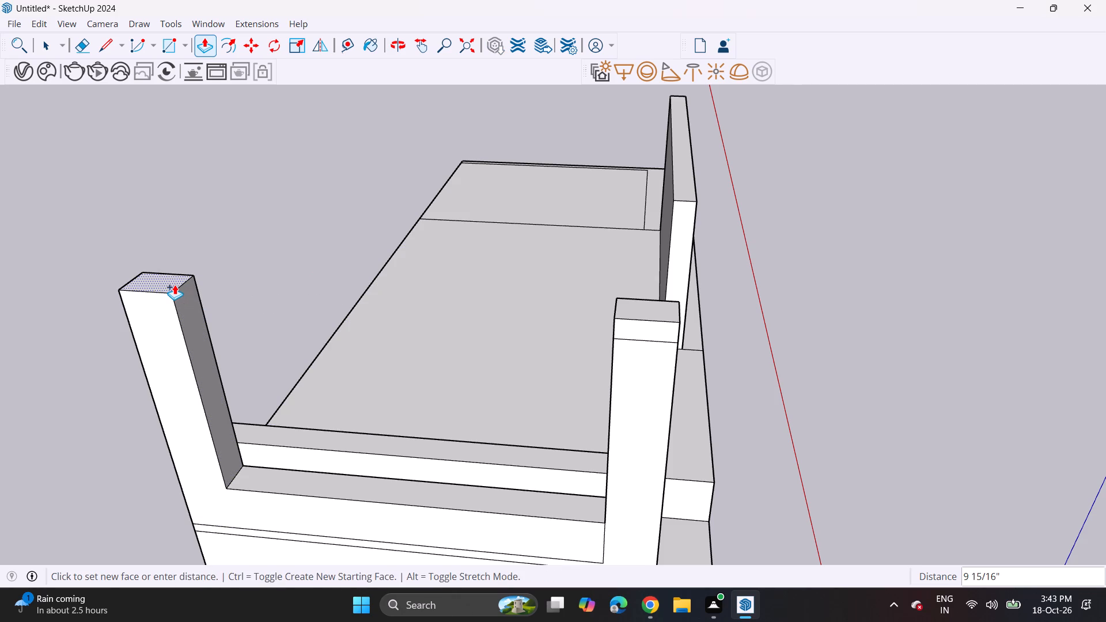
pyautogui.click(626, 308)
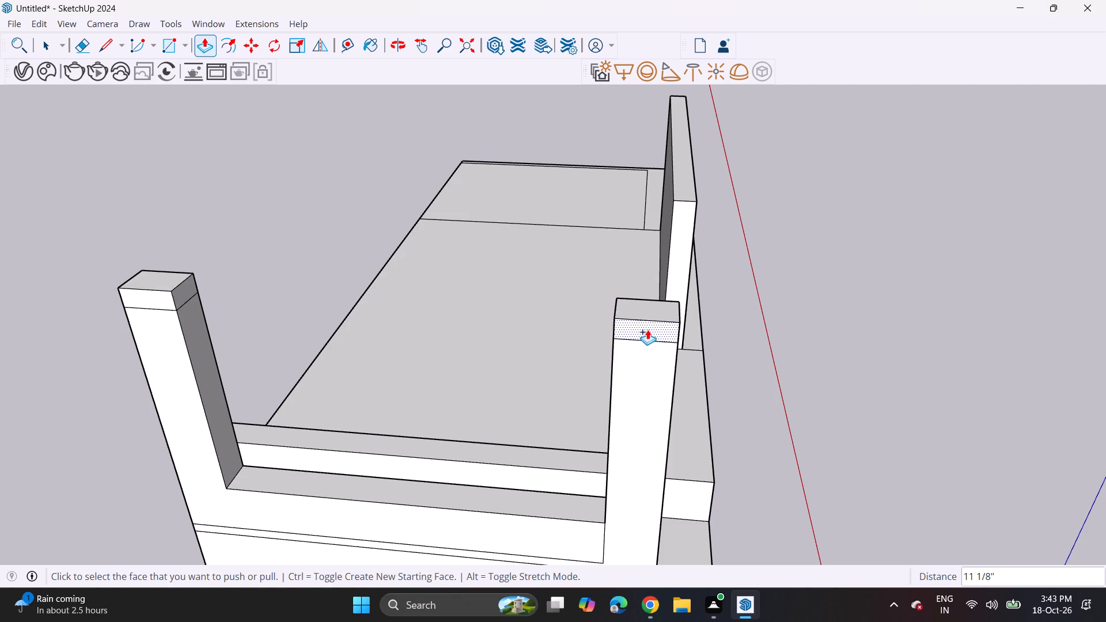
# Extend the rear post's cap about 18'8" forward to the front post's cap as a new volume, forming a connecting beam.
pyautogui.moveTo(640, 328); pyautogui.dragTo(147, 224, button='middle')
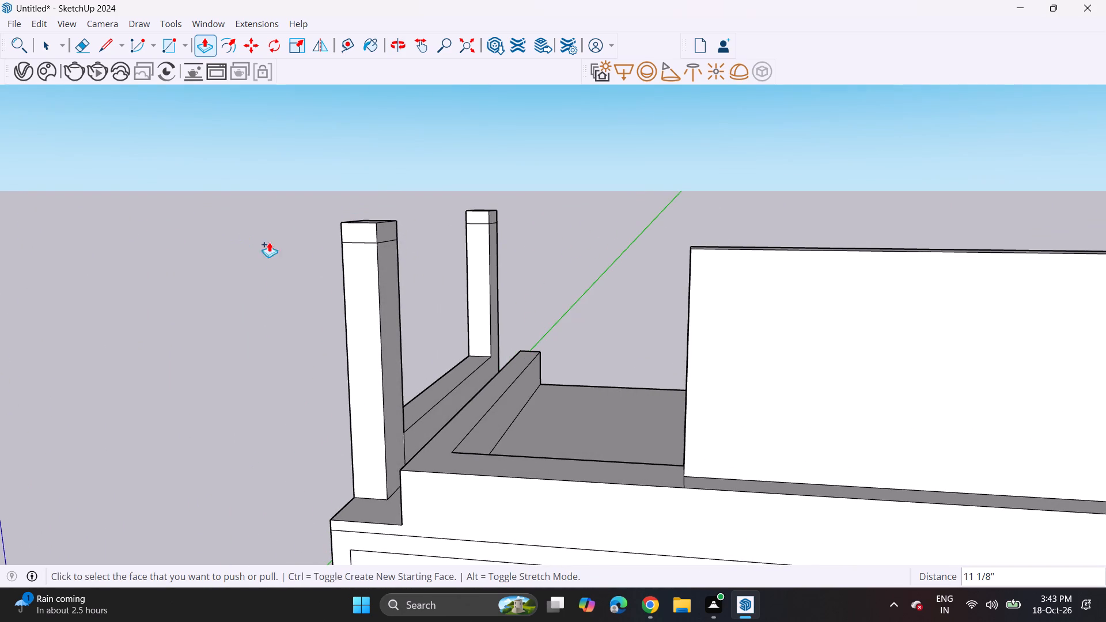
pyautogui.moveTo(385, 254); pyautogui.dragTo(322, 246, button='middle')
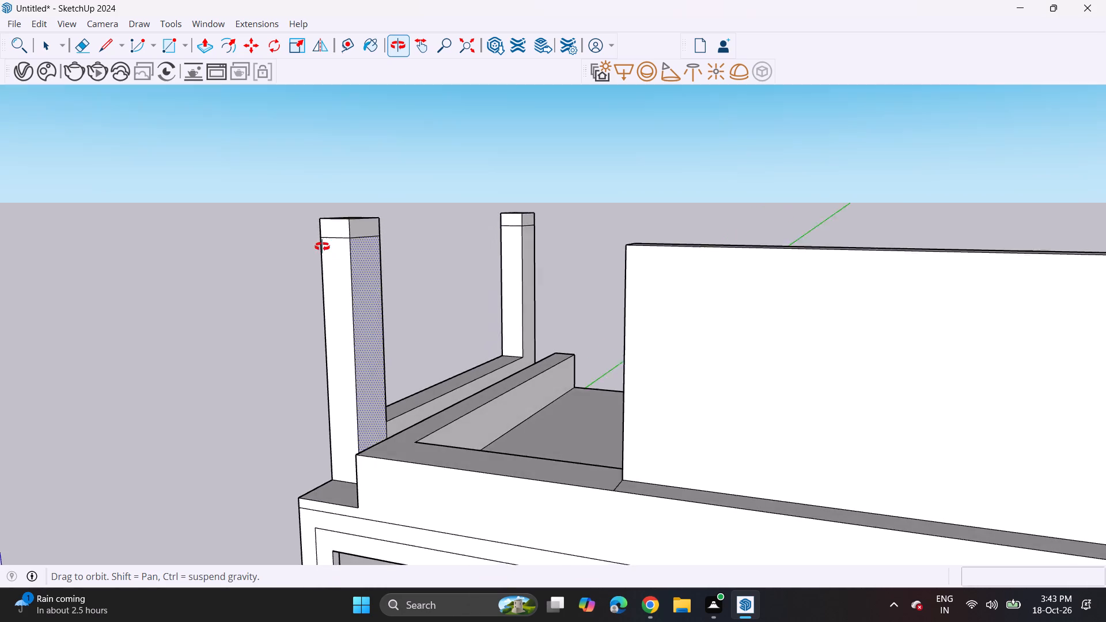
pyautogui.moveTo(322, 246); pyautogui.dragTo(320, 236, button='middle')
pyautogui.scroll(4, 370, 227)
pyautogui.moveTo(372, 223); pyautogui.dragTo(313, 344, button='middle')
pyautogui.scroll(1, 363, 241)
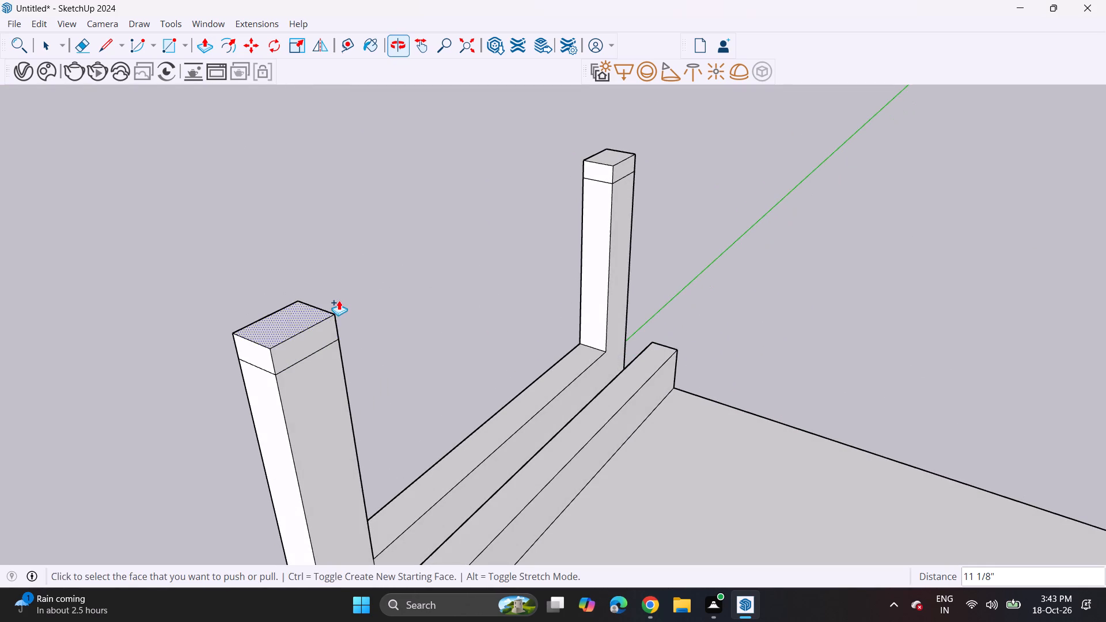
pyautogui.click(605, 179)
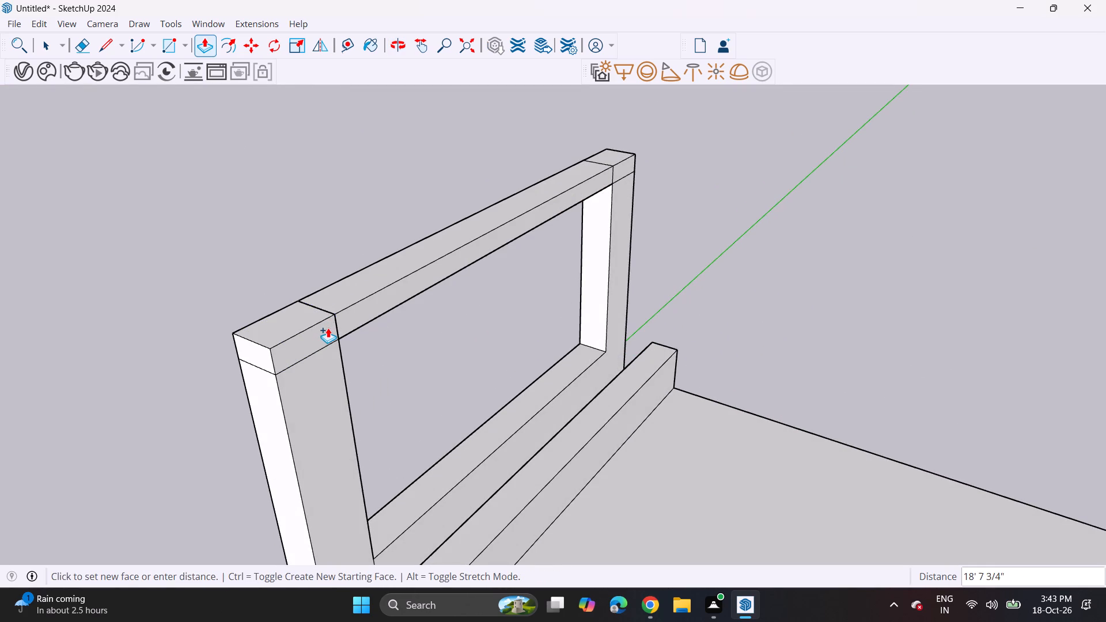
pyautogui.click(342, 336)
# Thicken the connecting beam by pulling its underside down about 1'5 1/8" between the two posts.
pyautogui.moveTo(322, 343); pyautogui.dragTo(343, 264, button='middle')
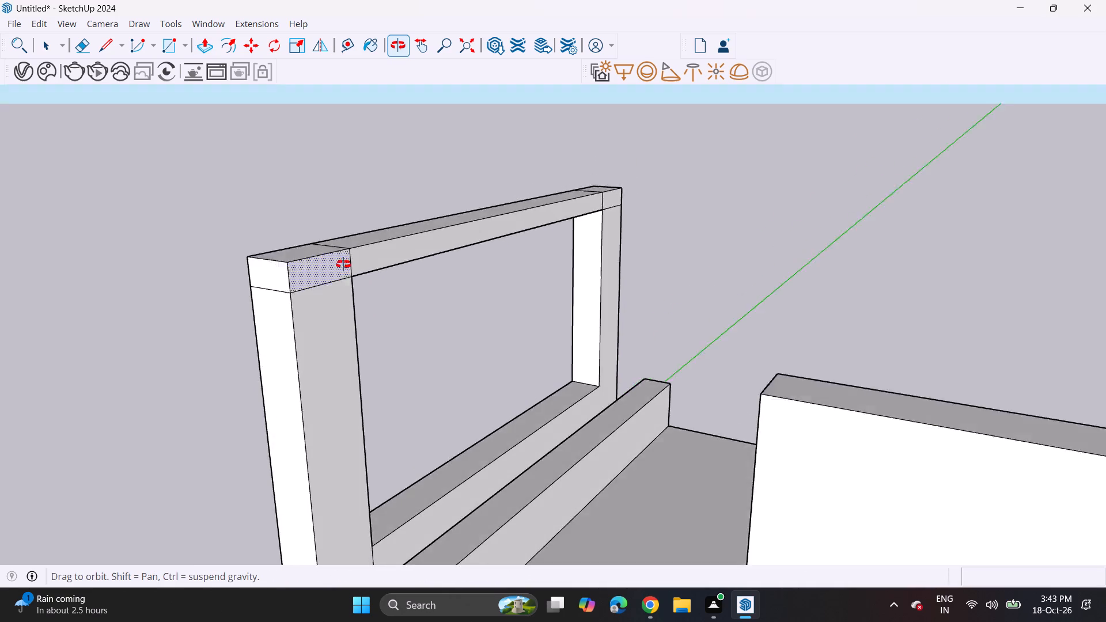
pyautogui.moveTo(343, 264); pyautogui.dragTo(425, 224, button='middle')
pyautogui.moveTo(456, 238); pyautogui.dragTo(452, 218, button='middle')
pyautogui.scroll(2, 456, 238)
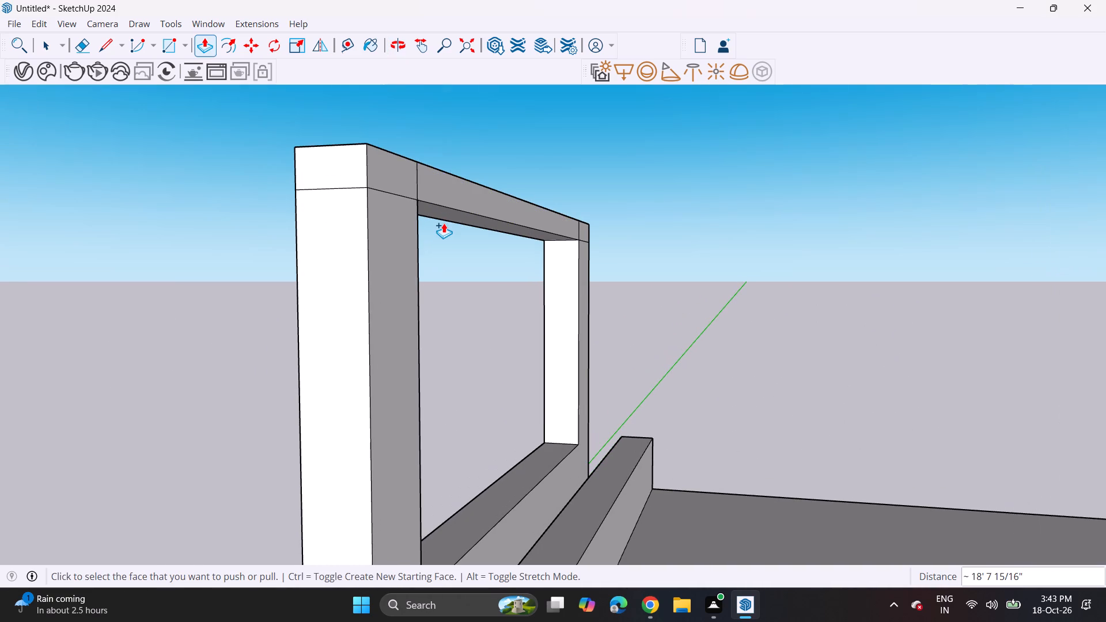
pyautogui.click(445, 218)
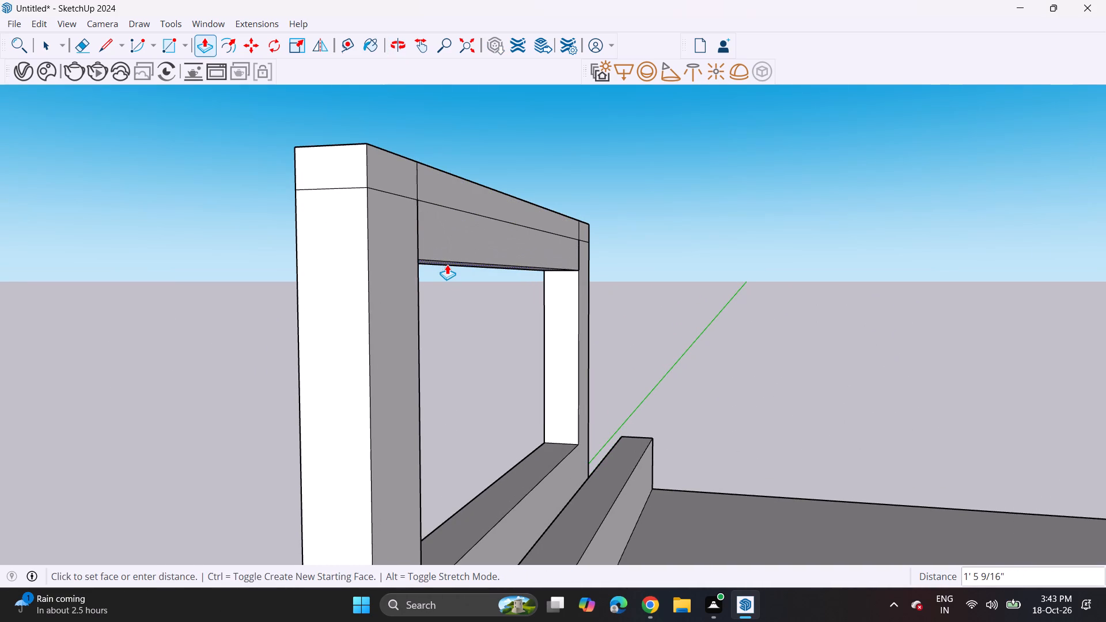
pyautogui.click(443, 263)
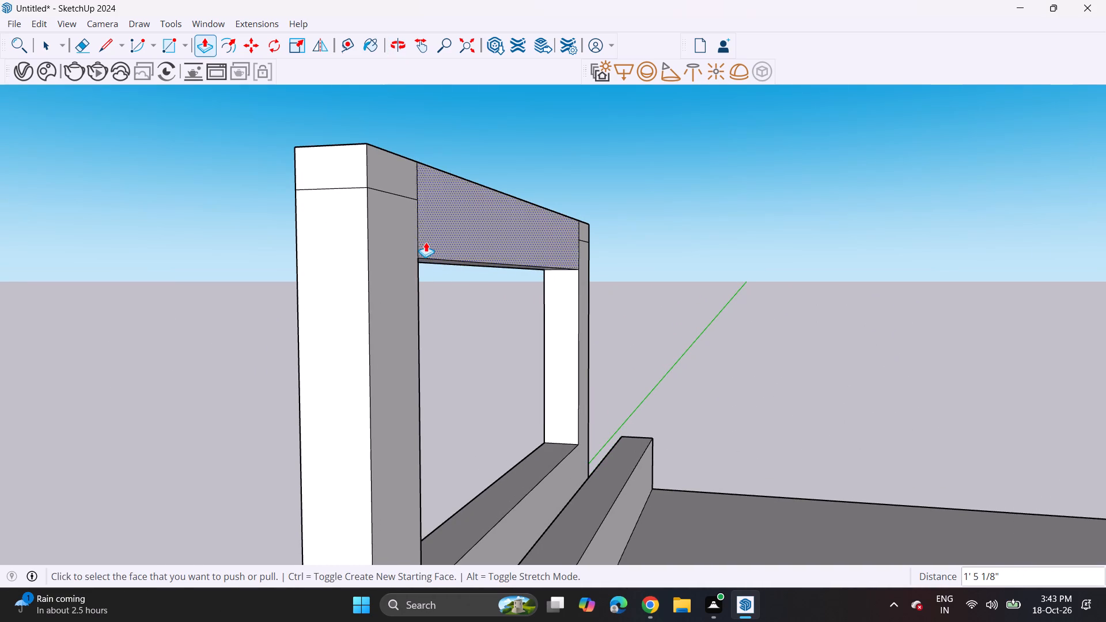
# Draw a line along the beam's inner face at the cap line, with a vertical line splitting each post cap's inner face.
pyautogui.scroll(-7, 423, 239)
pyautogui.moveTo(420, 238); pyautogui.dragTo(316, 301, button='middle')
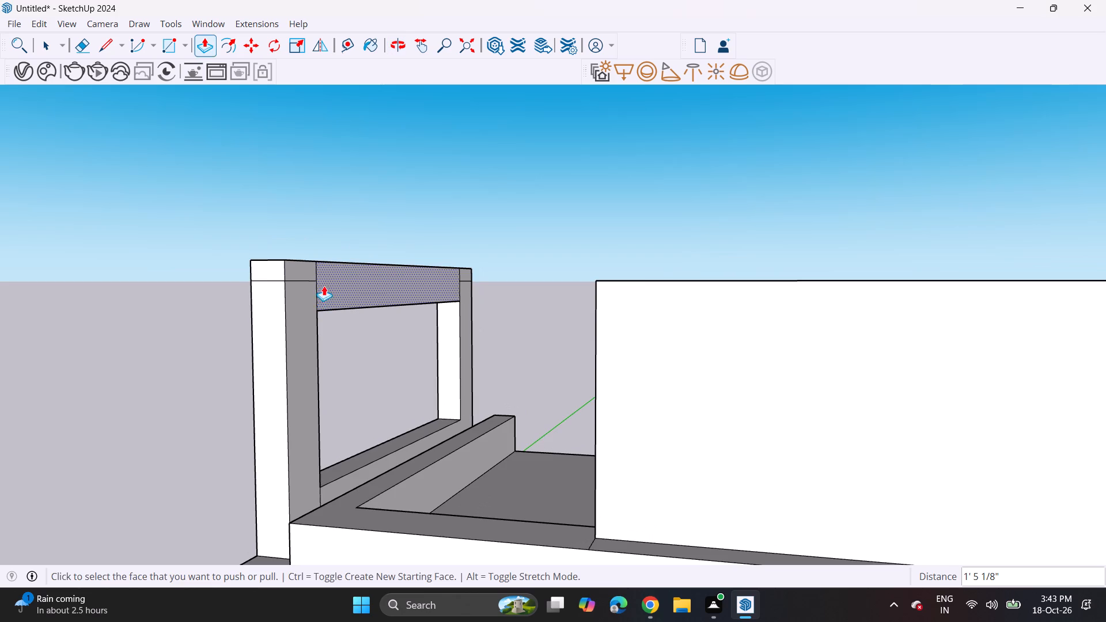
pyautogui.moveTo(324, 286); pyautogui.dragTo(337, 298, button='middle')
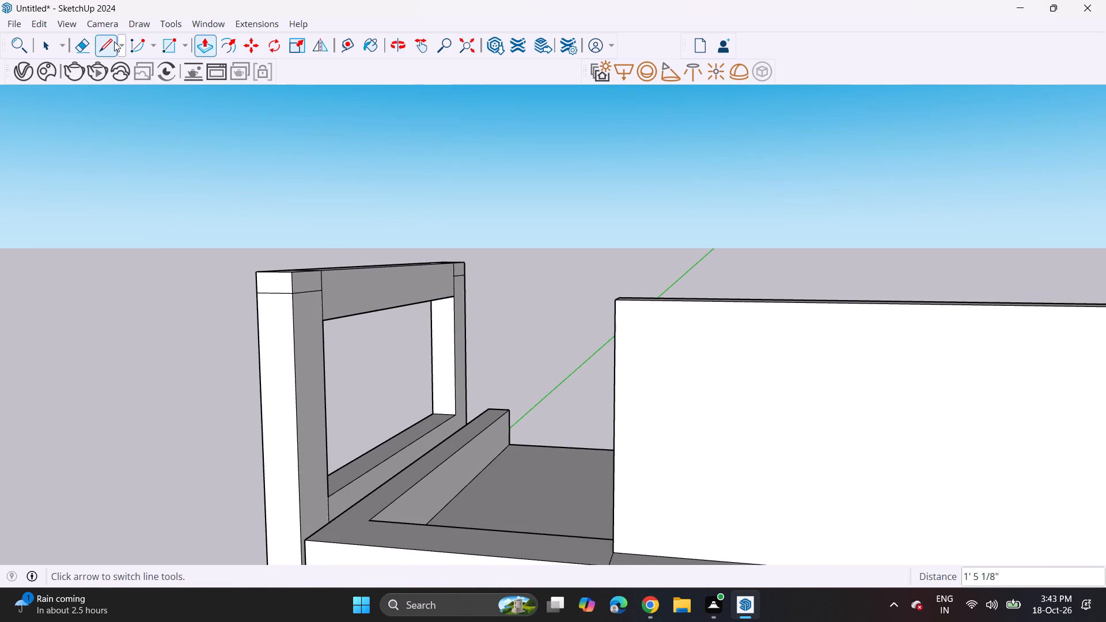
pyautogui.click(114, 41)
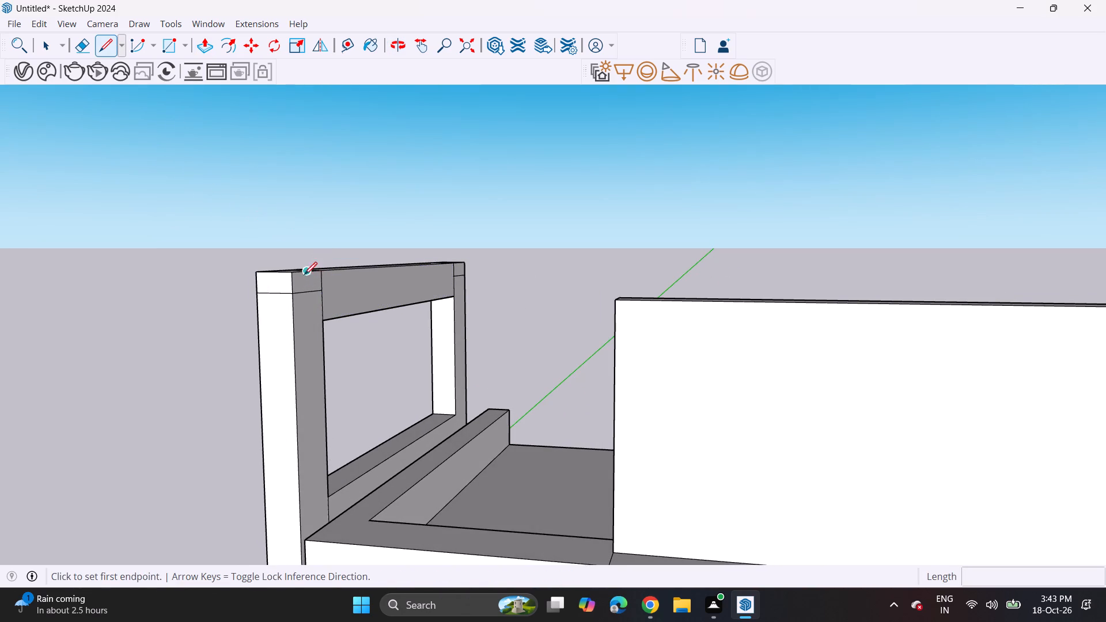
pyautogui.moveTo(306, 270); pyautogui.dragTo(304, 277)
pyautogui.click(304, 294)
pyautogui.click(317, 292)
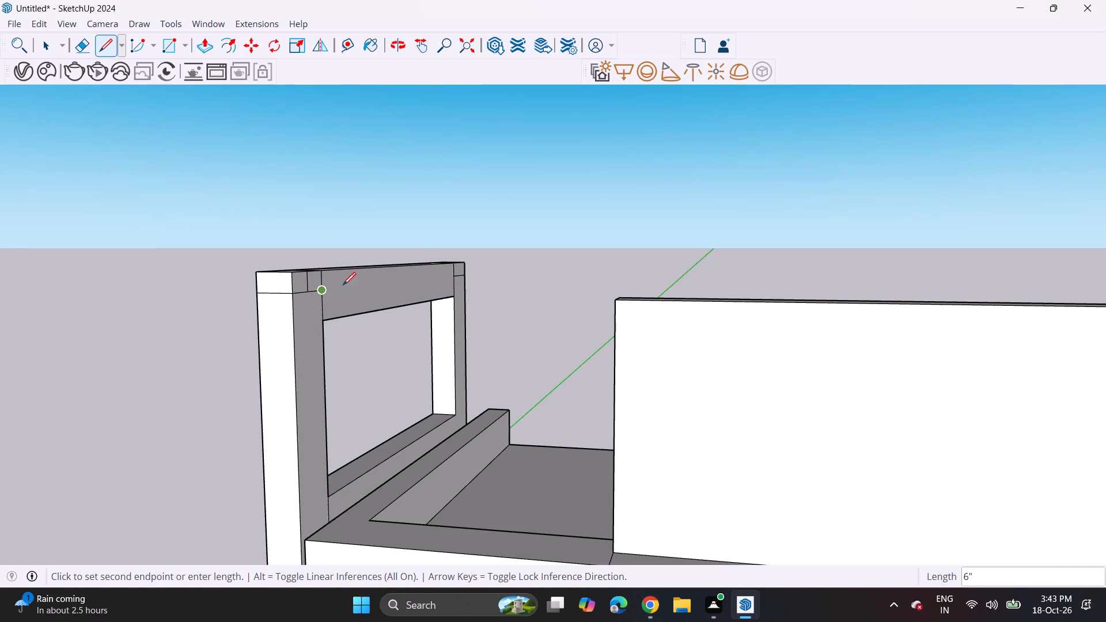
pyautogui.scroll(4, 455, 275)
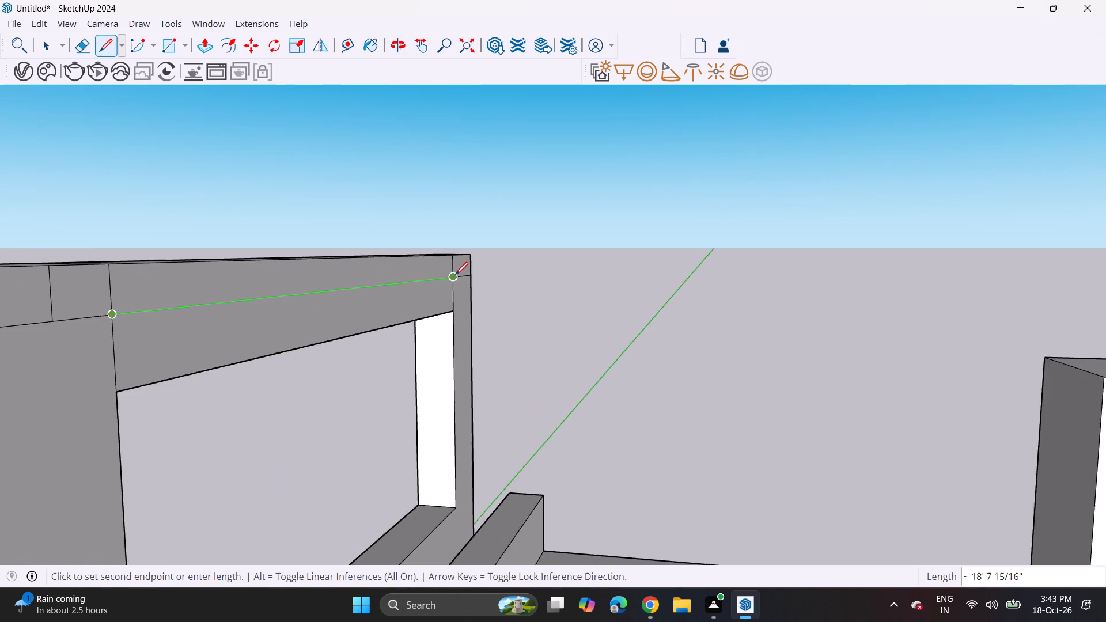
pyautogui.scroll(6, 455, 275)
pyautogui.click(464, 282)
pyautogui.click(463, 240)
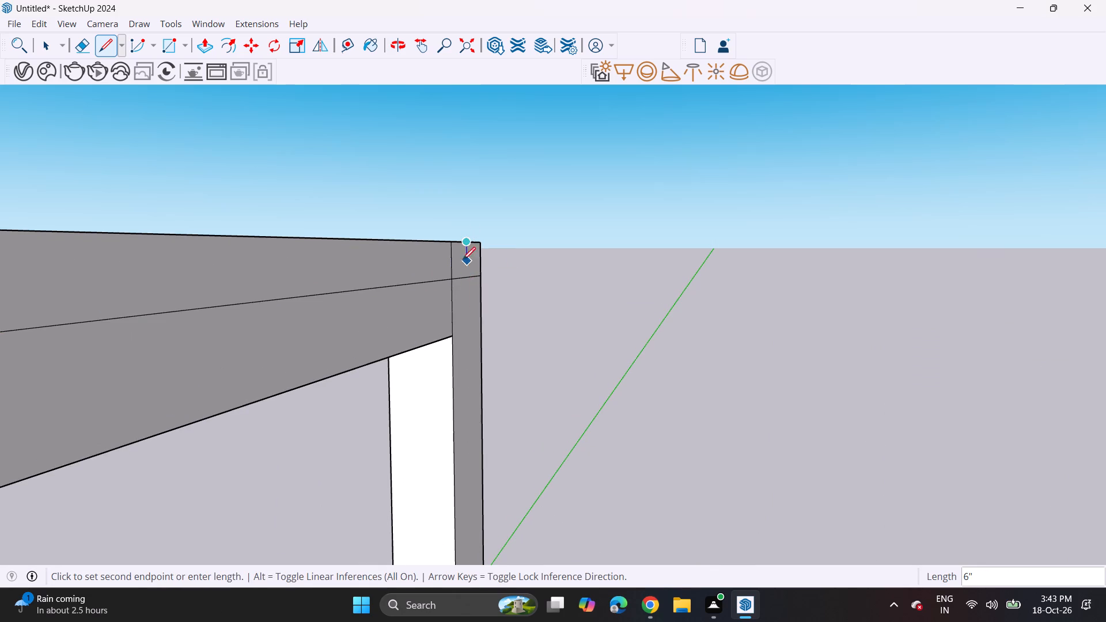
pyautogui.click(469, 272)
pyautogui.scroll(-5, 411, 278)
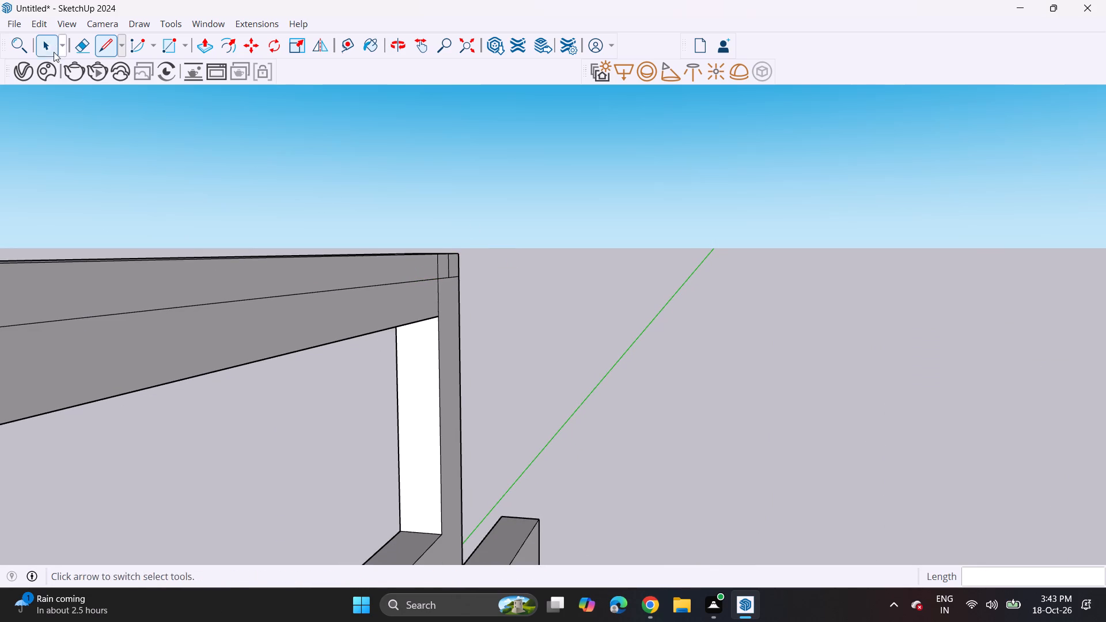
# Erase the vertical edges between the beam and both post caps so the upper inner face becomes one continuous strip.
pyautogui.click(81, 50)
pyautogui.click(440, 264)
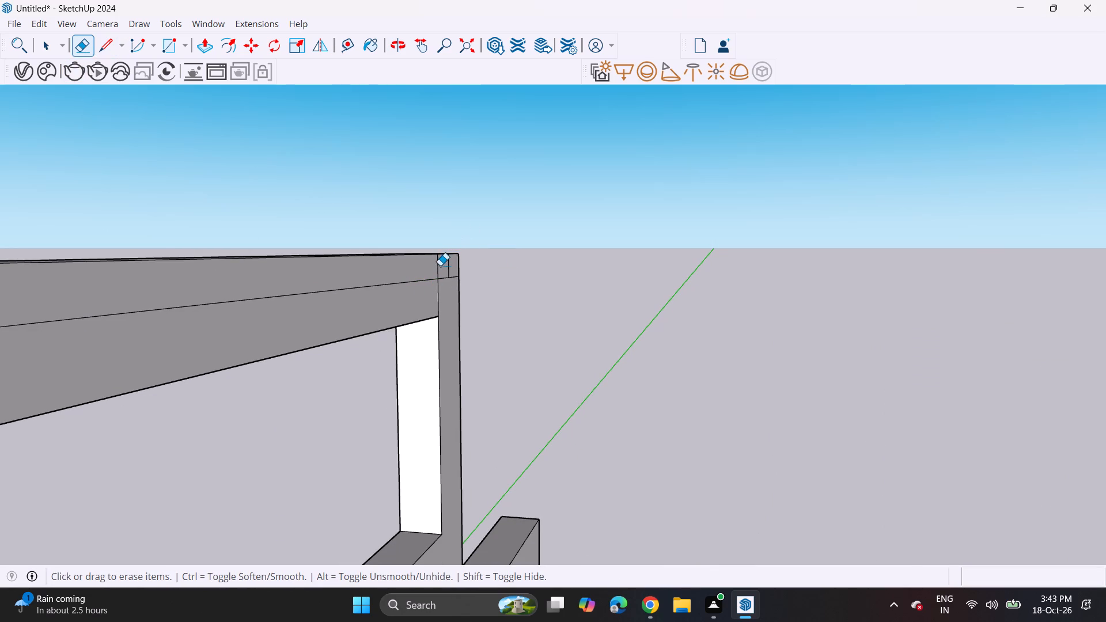
pyautogui.scroll(-7, 396, 274)
pyautogui.scroll(4, 234, 283)
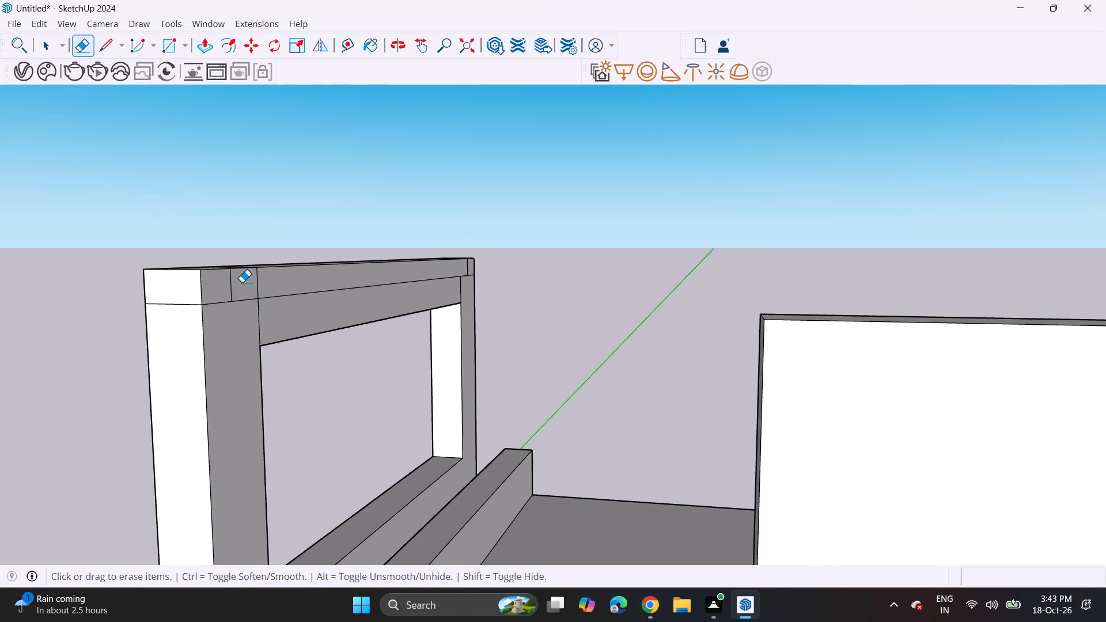
pyautogui.scroll(3, 242, 282)
pyautogui.moveTo(246, 280); pyautogui.dragTo(265, 283)
pyautogui.scroll(-8, 264, 285)
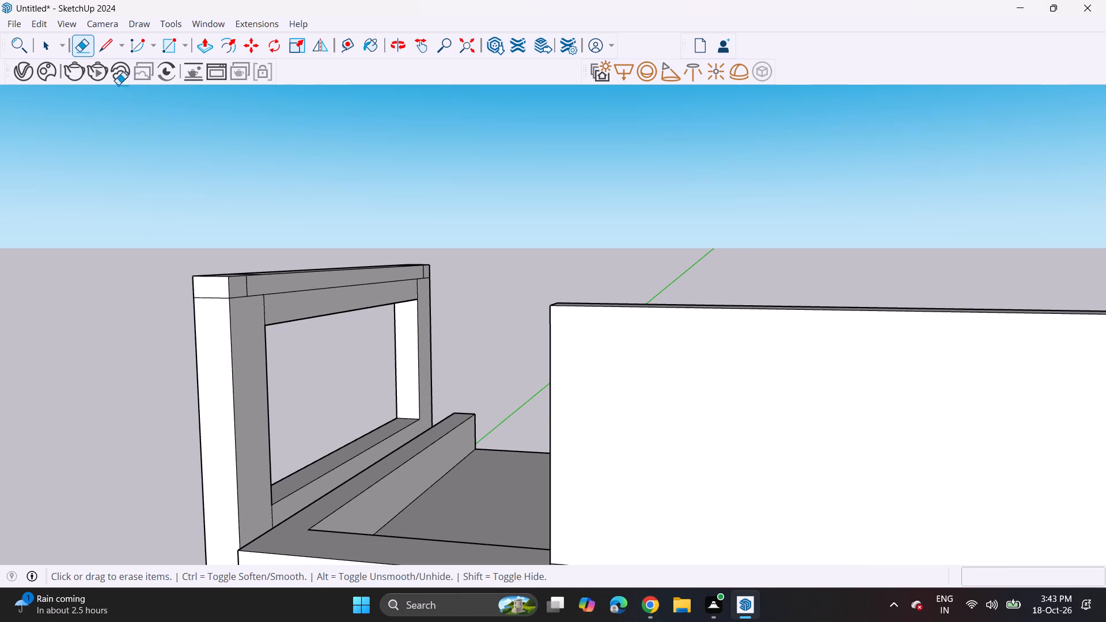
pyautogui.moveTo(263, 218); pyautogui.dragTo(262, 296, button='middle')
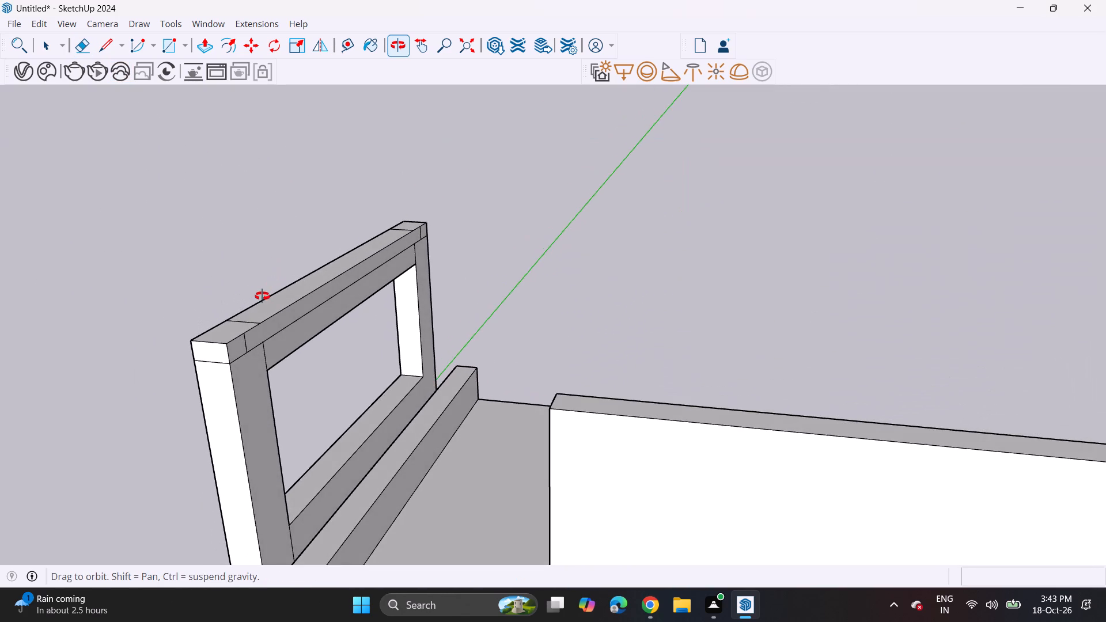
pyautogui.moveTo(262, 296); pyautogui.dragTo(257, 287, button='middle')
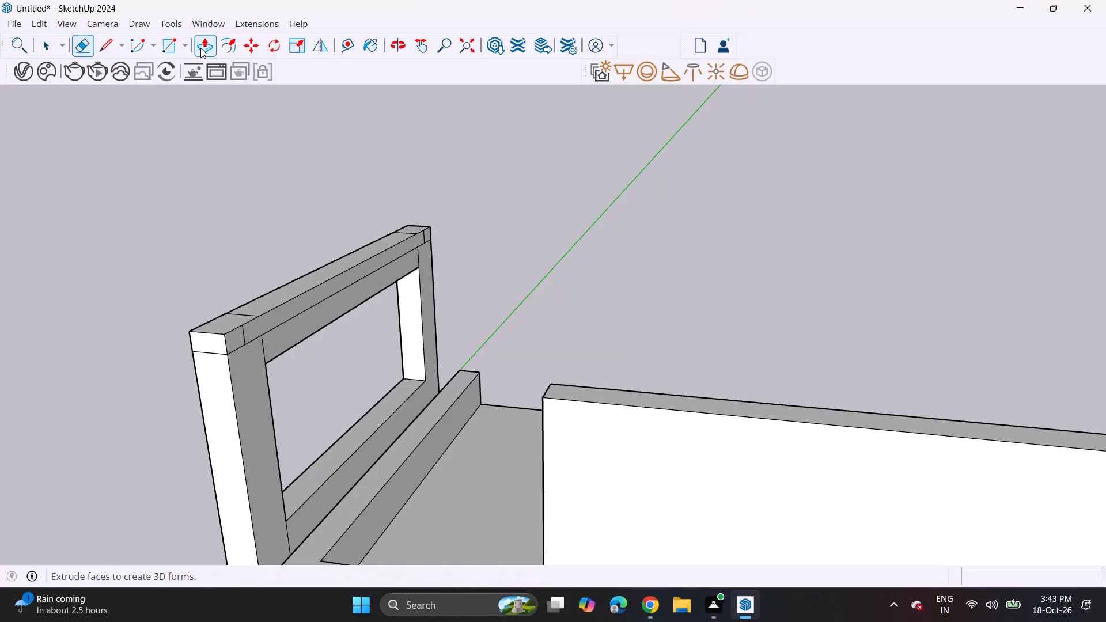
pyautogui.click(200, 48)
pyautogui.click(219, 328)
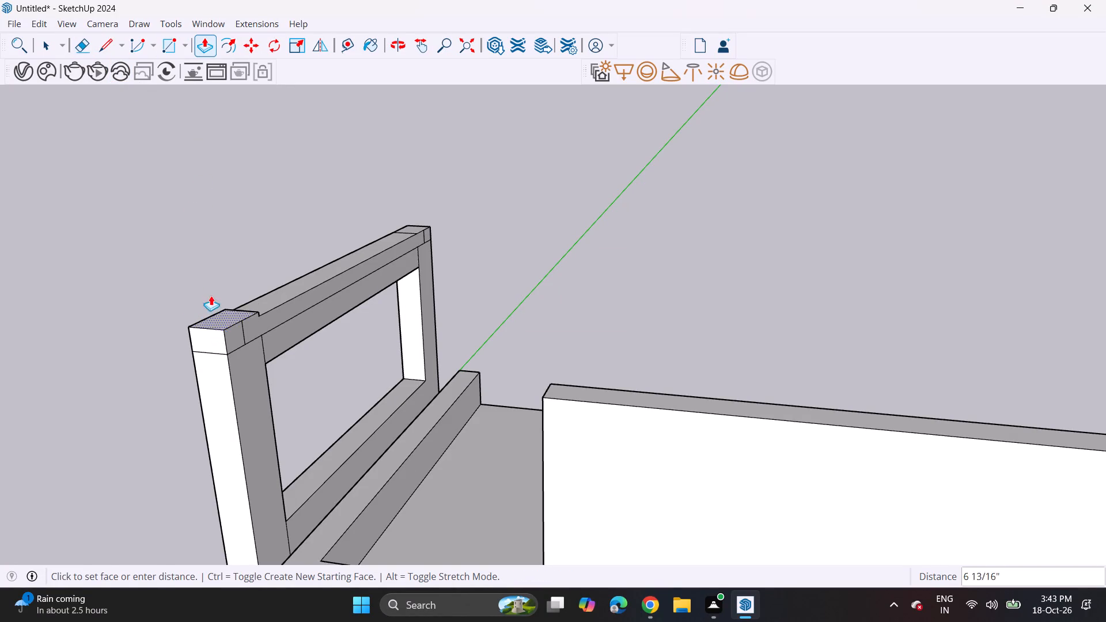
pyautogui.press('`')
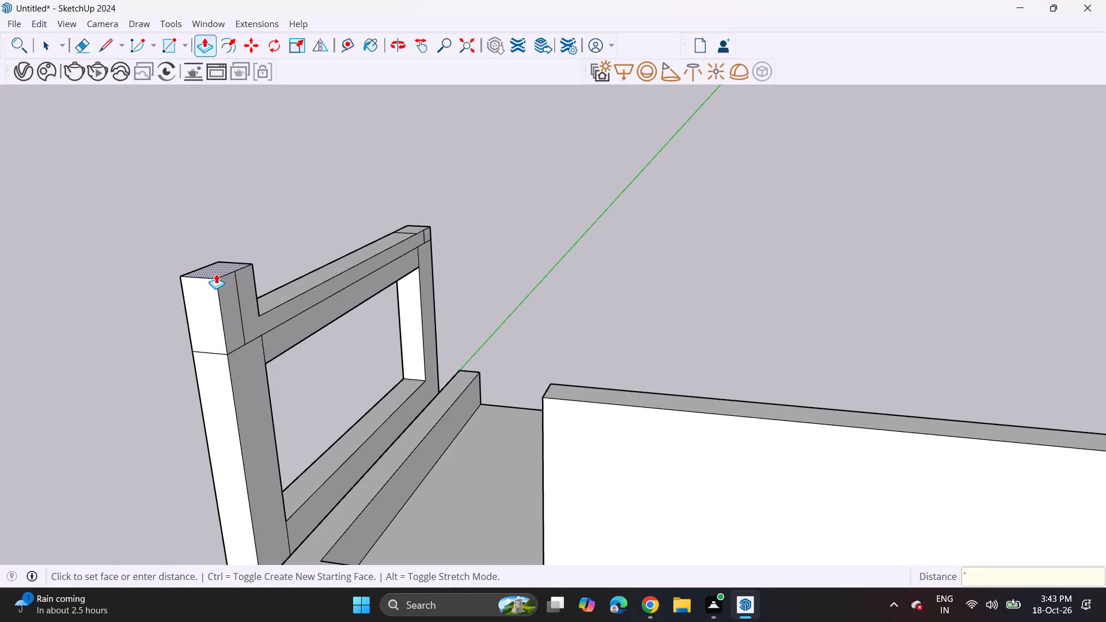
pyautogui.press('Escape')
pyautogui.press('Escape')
# Pull the upper inner strip about 39'9" across the upper floor as a new volume, forming a roof slab above the wall.
pyautogui.click(253, 326)
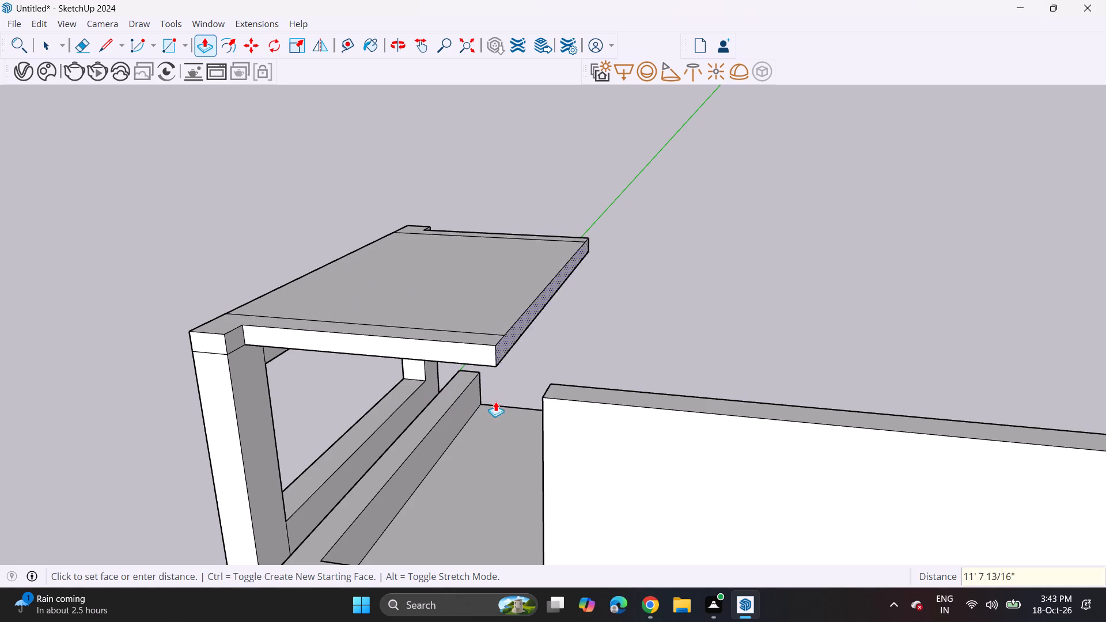
pyautogui.scroll(-4, 575, 434)
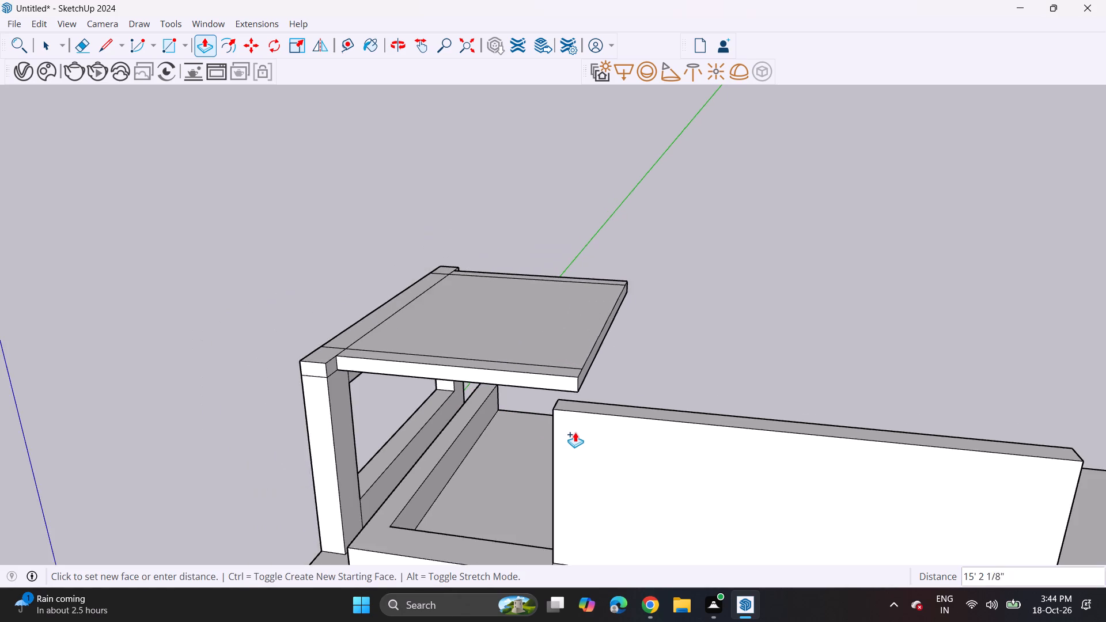
pyautogui.moveTo(575, 432); pyautogui.dragTo(621, 348, button='middle')
pyautogui.scroll(1, 620, 350)
pyautogui.moveTo(763, 364); pyautogui.dragTo(518, 368, button='middle')
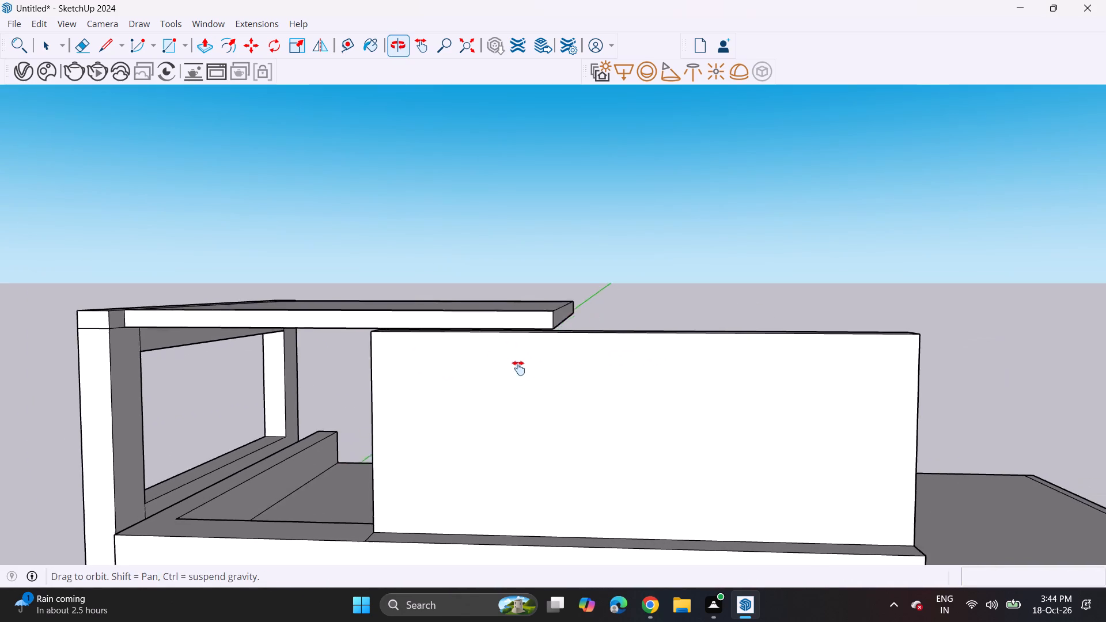
pyautogui.moveTo(518, 368); pyautogui.dragTo(469, 368, button='middle')
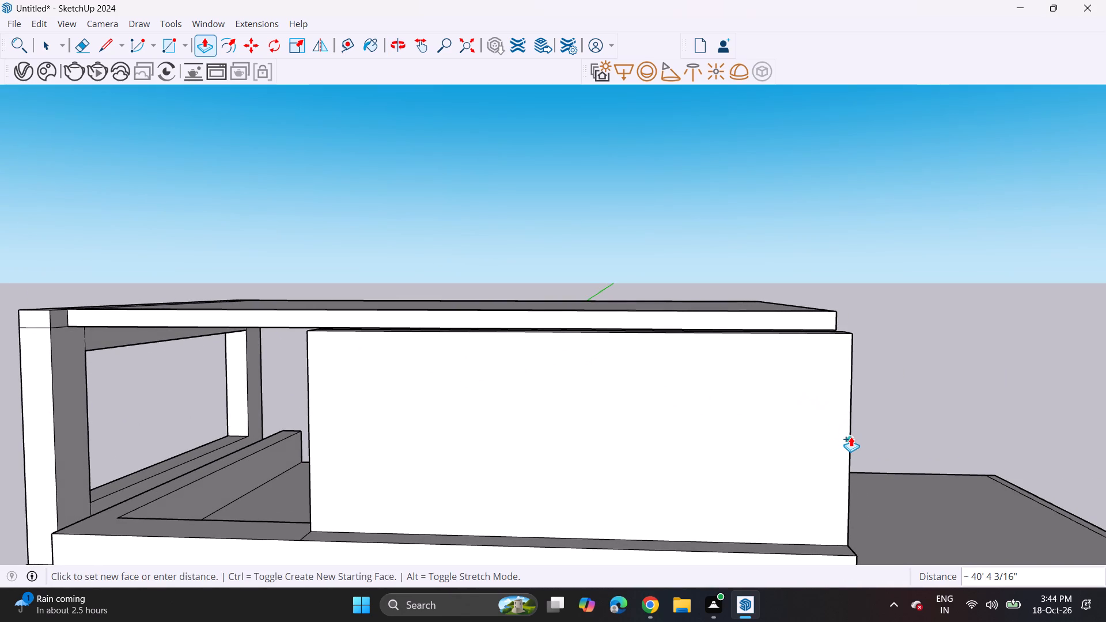
pyautogui.click(823, 404)
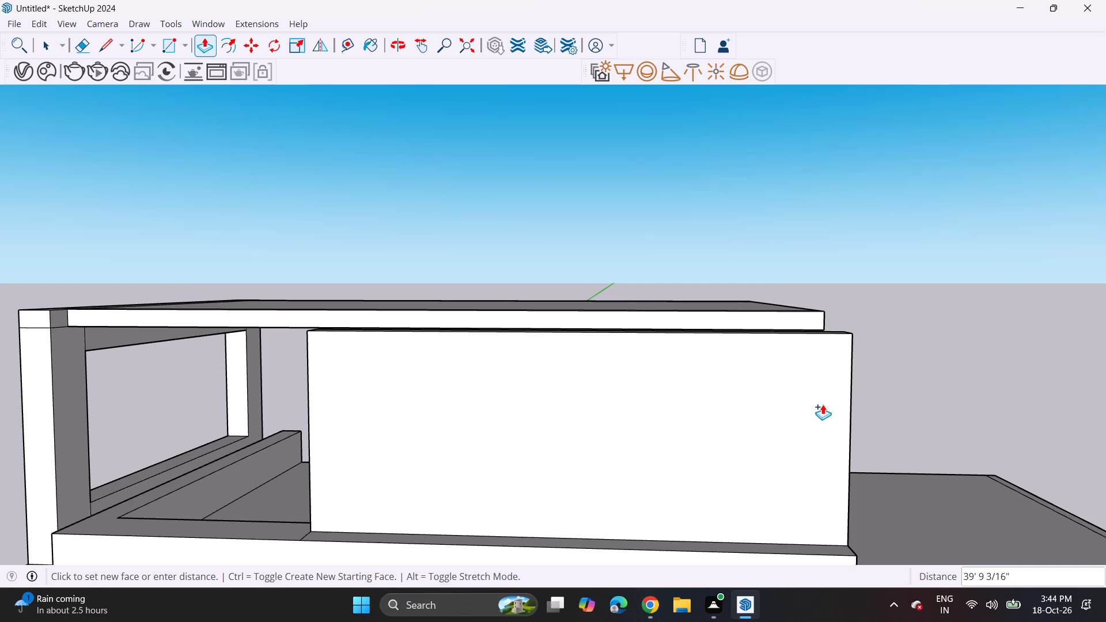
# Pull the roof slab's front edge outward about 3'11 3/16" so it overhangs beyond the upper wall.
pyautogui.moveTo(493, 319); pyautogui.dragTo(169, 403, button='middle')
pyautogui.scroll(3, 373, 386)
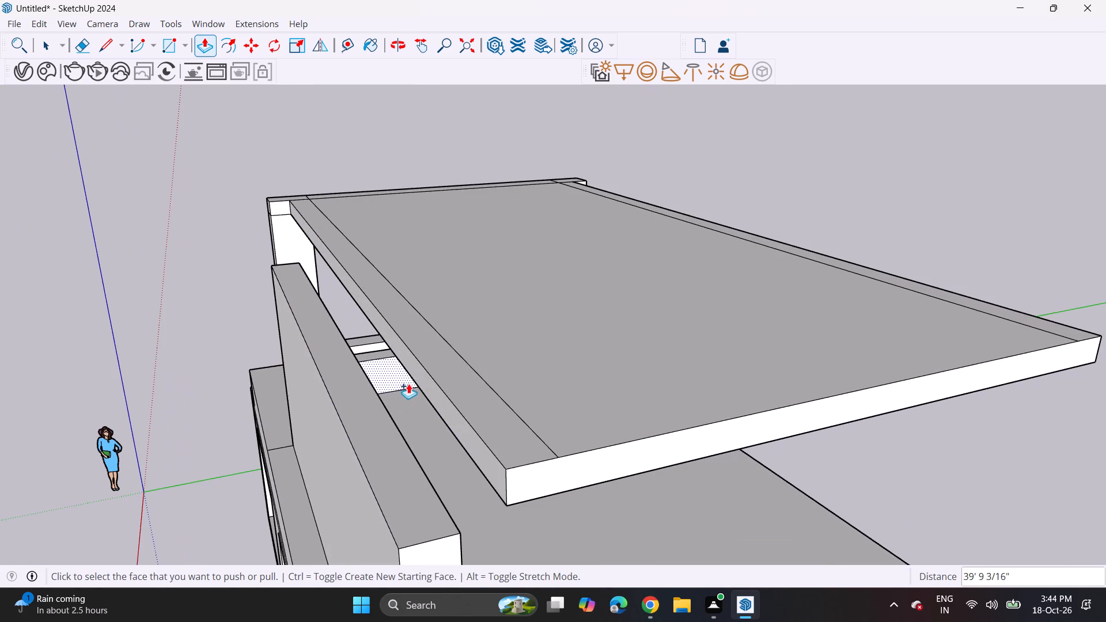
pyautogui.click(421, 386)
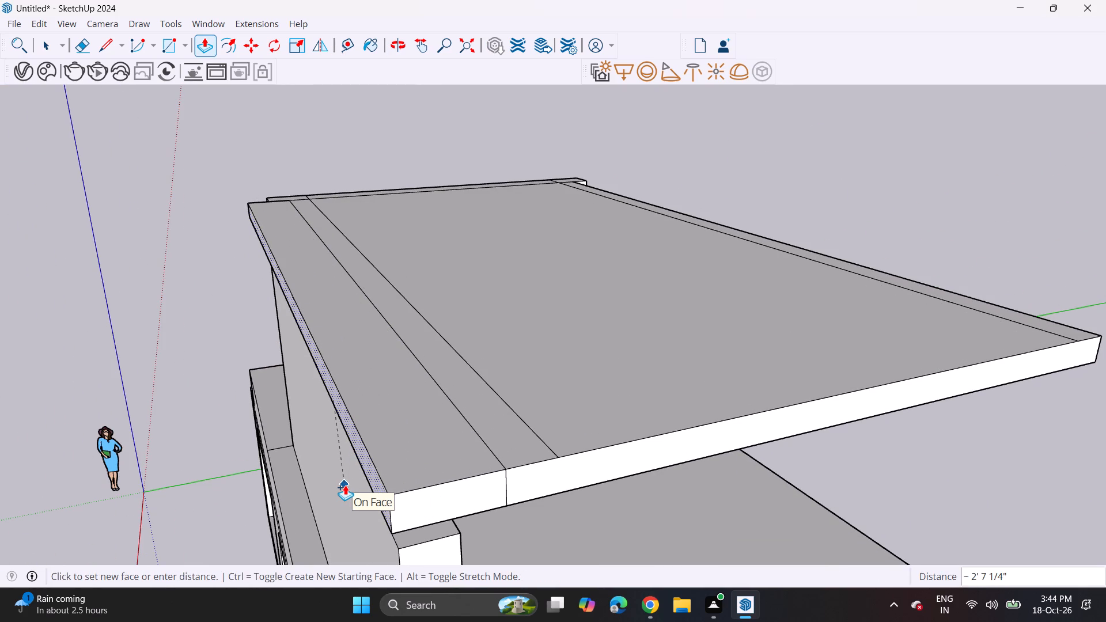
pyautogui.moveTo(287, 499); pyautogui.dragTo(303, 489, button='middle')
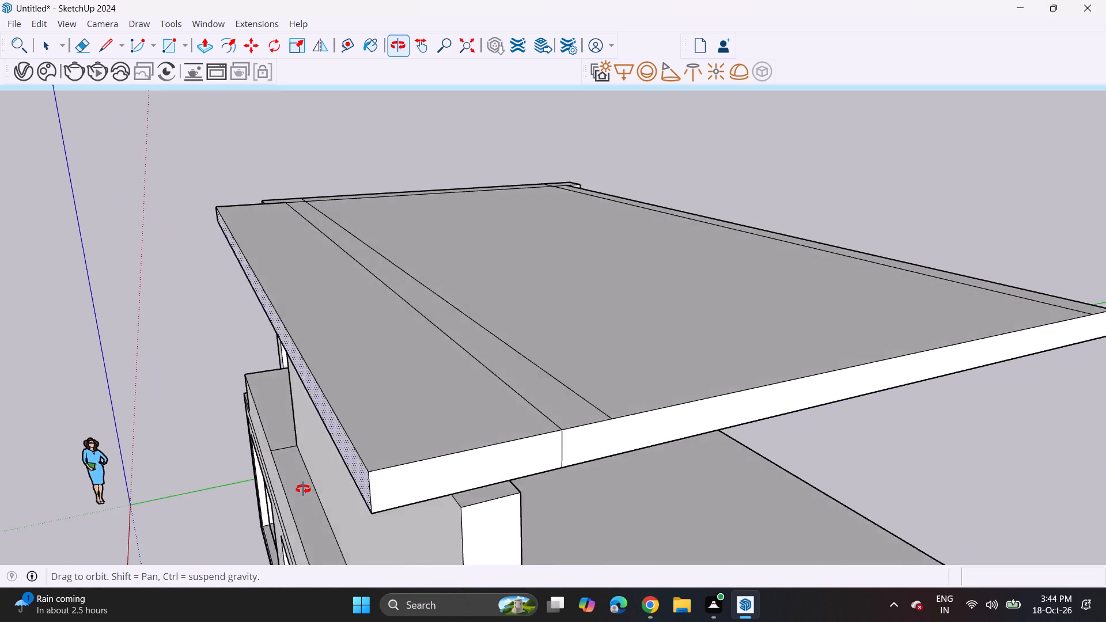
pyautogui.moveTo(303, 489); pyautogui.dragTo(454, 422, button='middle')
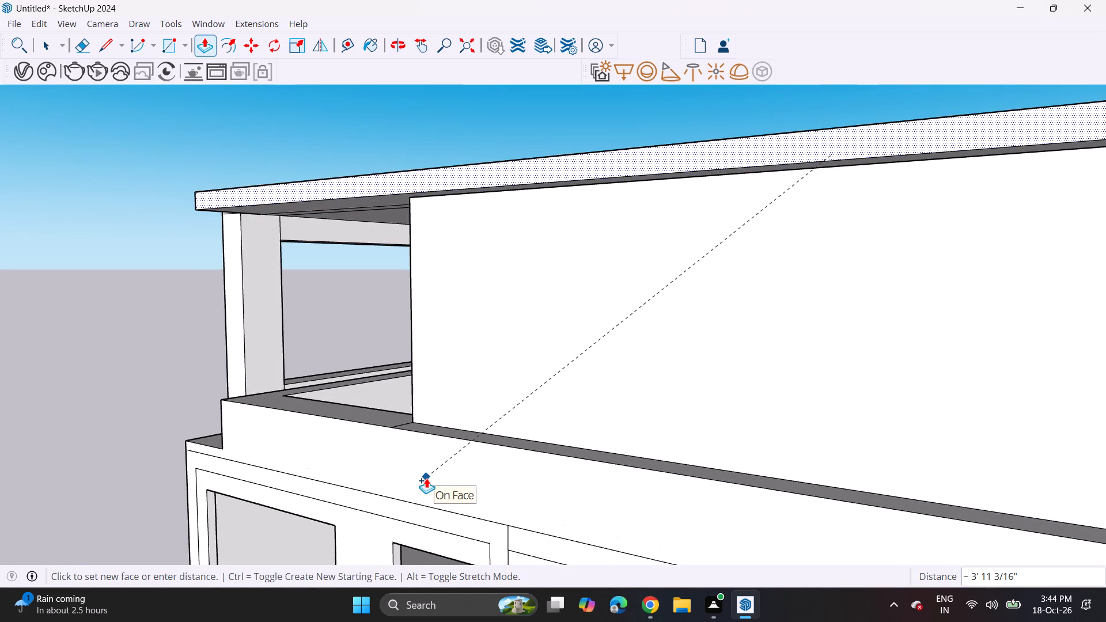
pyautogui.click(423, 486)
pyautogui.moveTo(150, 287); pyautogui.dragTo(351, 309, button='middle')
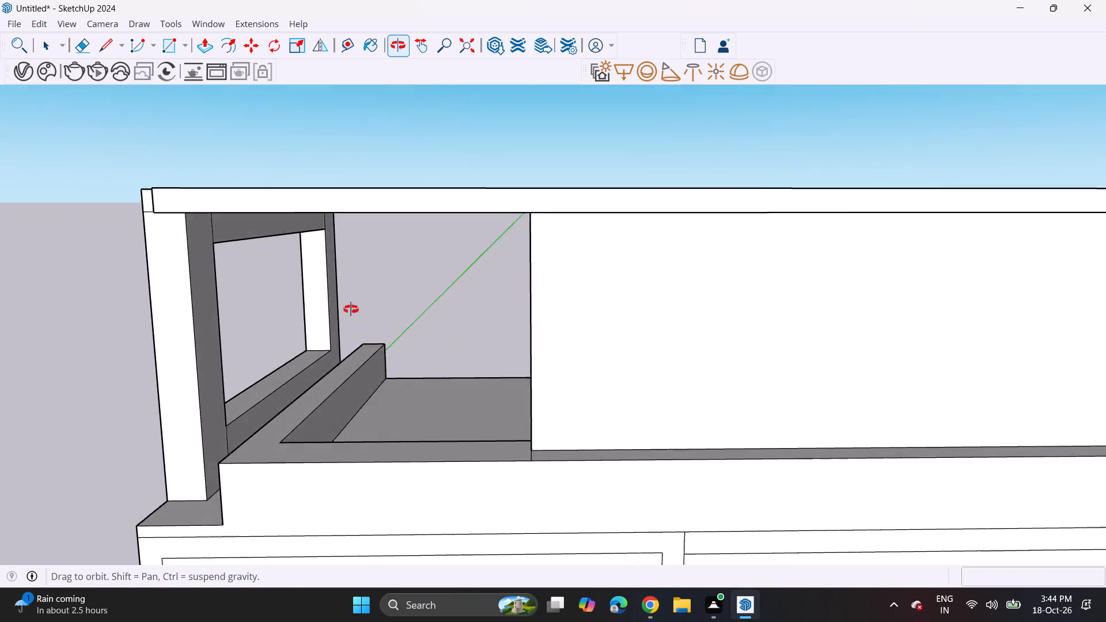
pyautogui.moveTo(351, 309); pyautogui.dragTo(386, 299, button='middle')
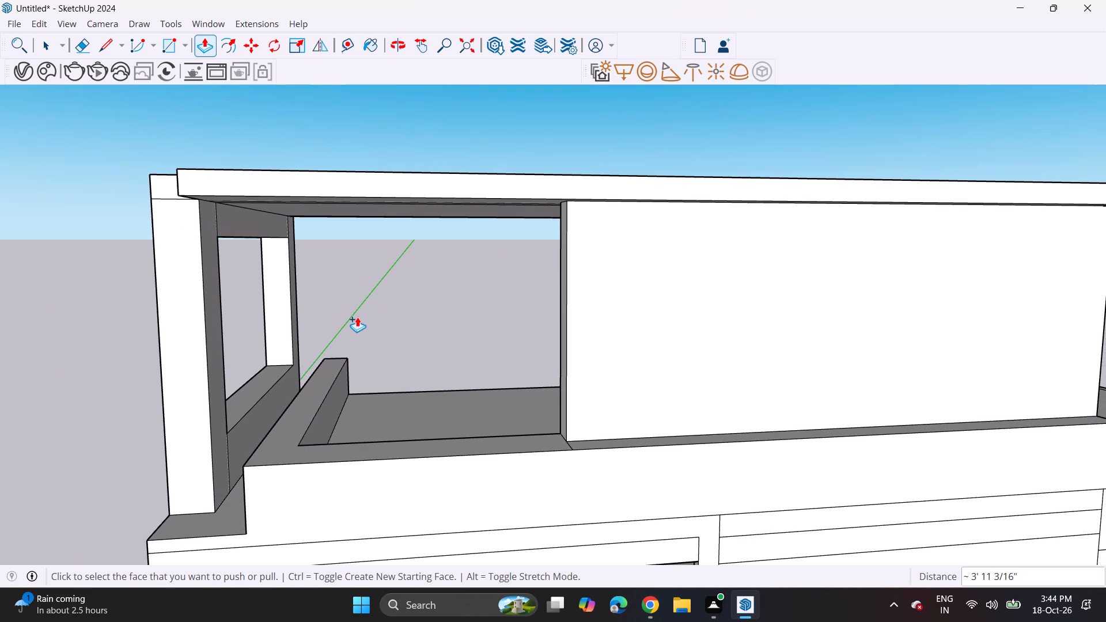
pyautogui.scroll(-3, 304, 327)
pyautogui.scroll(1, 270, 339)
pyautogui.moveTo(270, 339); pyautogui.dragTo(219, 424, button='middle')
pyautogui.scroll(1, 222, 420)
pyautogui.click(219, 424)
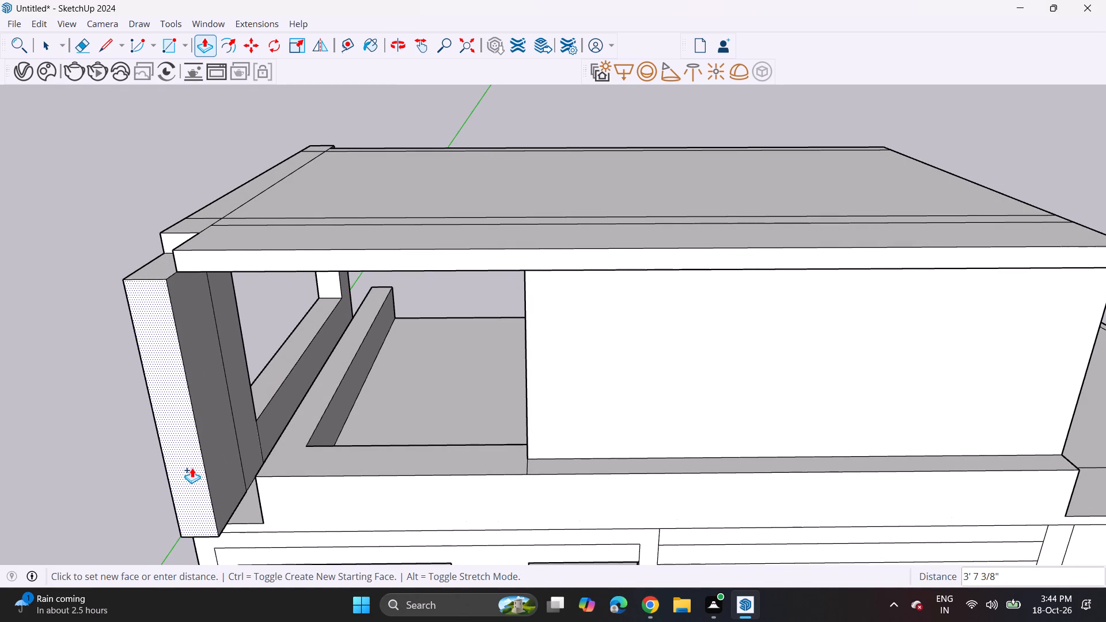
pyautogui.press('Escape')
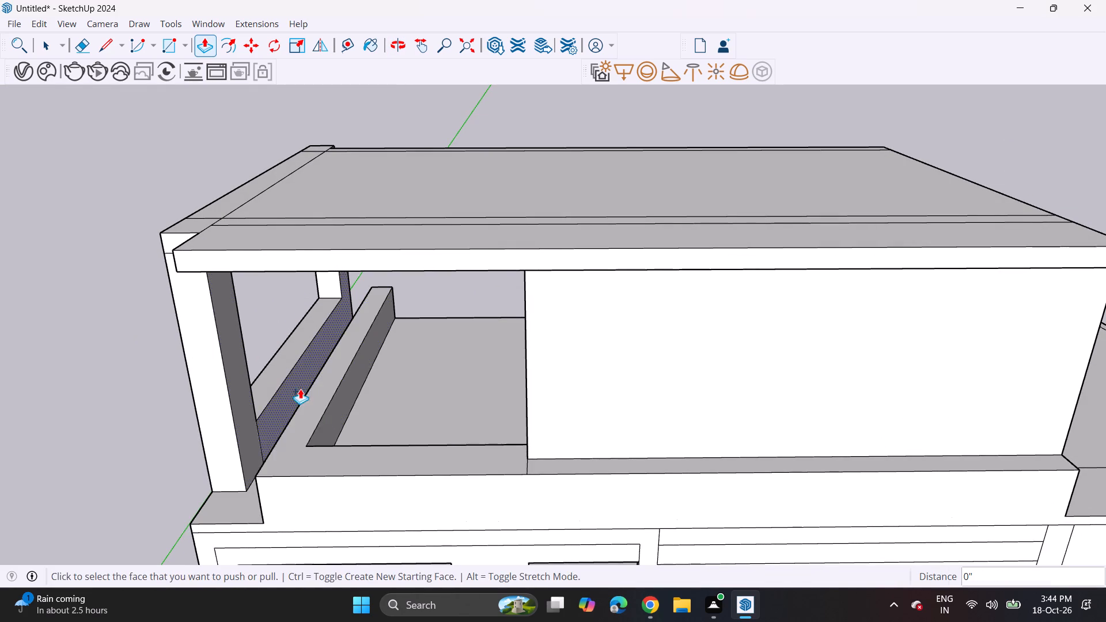
# Undo the roof slab, connecting beam, side posts and upper wall, back to the flat parapet with its two post outlines.
pyautogui.moveTo(301, 382); pyautogui.dragTo(262, 433, button='middle')
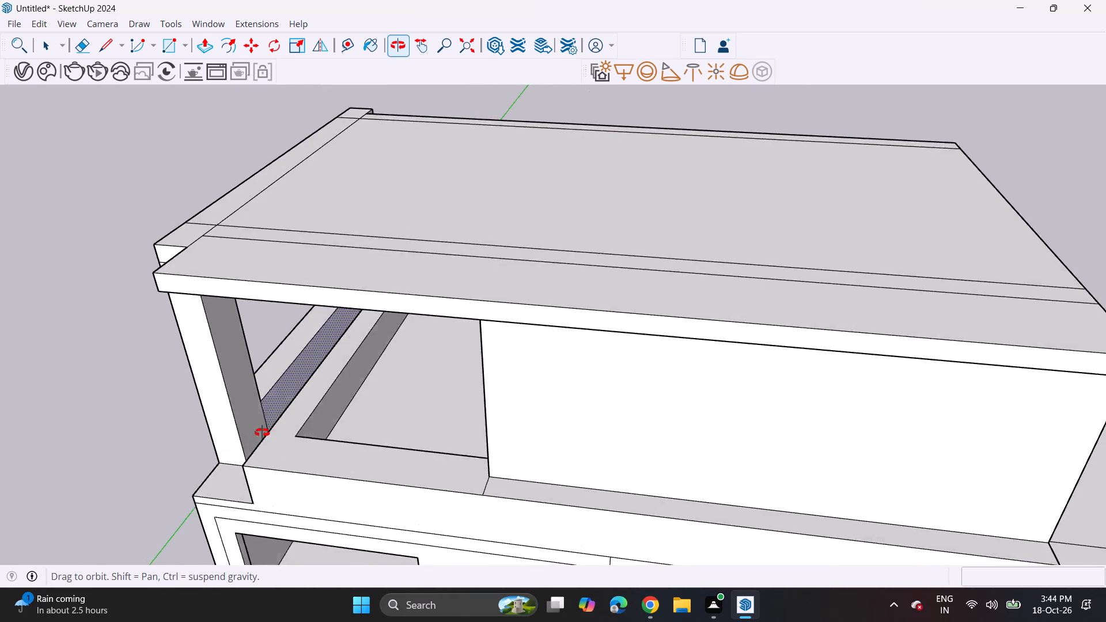
pyautogui.moveTo(262, 433); pyautogui.dragTo(290, 424, button='middle')
pyautogui.hotkey('ctrl', 'z')
pyautogui.hotkey('ctrl', 'z')
pyautogui.hotkey('ctrl', 'z')
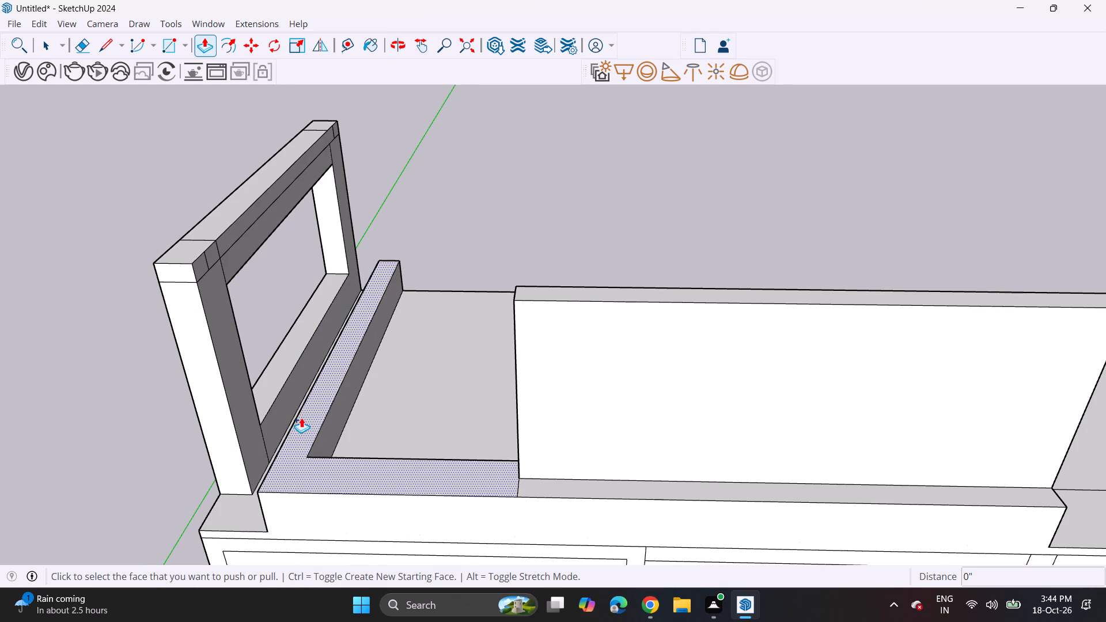
pyautogui.press('z')
pyautogui.hotkey('ctrl', 'z')
pyautogui.hotkey('ctrl', 'z')
pyautogui.hotkey('ctrl', 'z')
pyautogui.hotkey('ctrl', 'z')
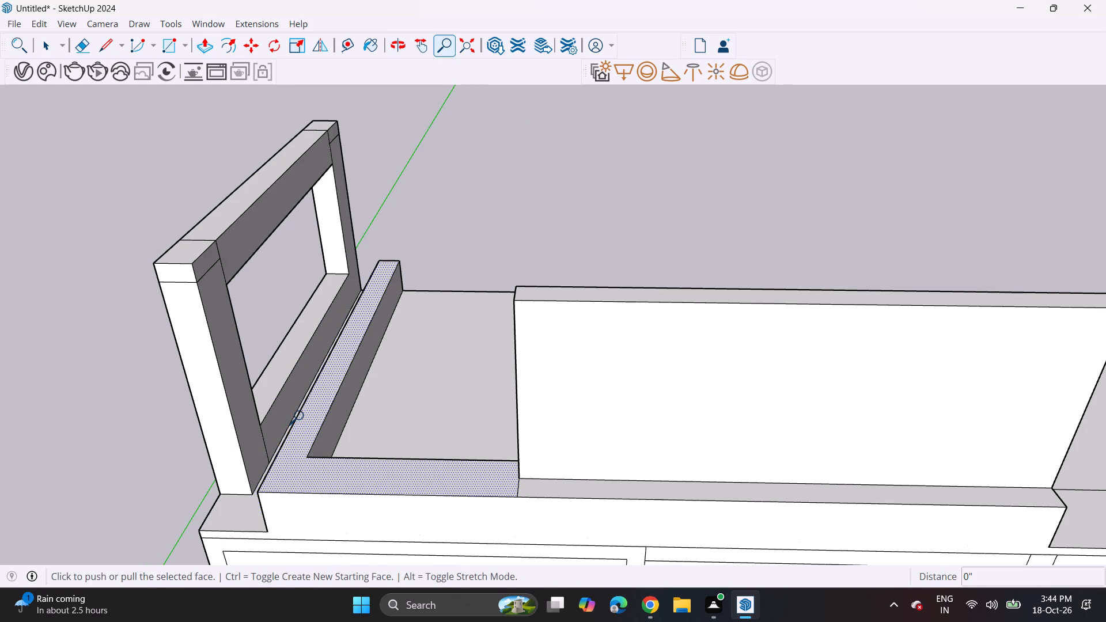
pyautogui.hotkey('ctrl', 'z')
pyautogui.hotkey('ctrl', 'z')
pyautogui.hotkey('ctrl', 'z')
pyautogui.hotkey('ctrl', 'z')
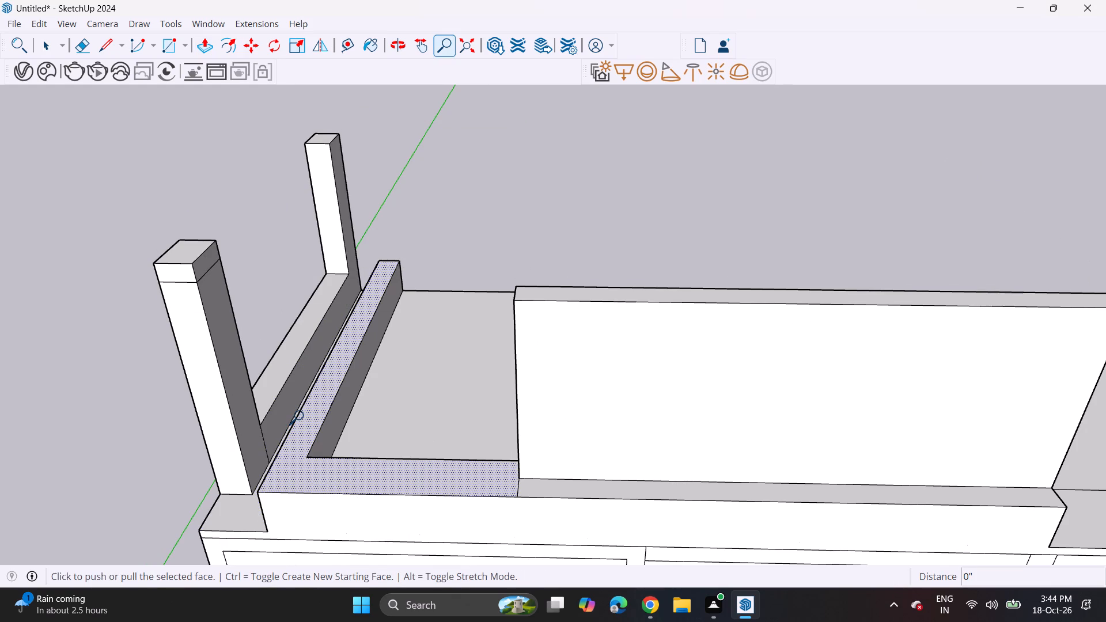
pyautogui.hotkey('ctrl', 'z')
pyautogui.hotkey('ctrl', 'z')
pyautogui.hotkey('ctrl', 'z')
pyautogui.hotkey('ctrl', 'z')
pyautogui.hotkey('ctrl', 'z')
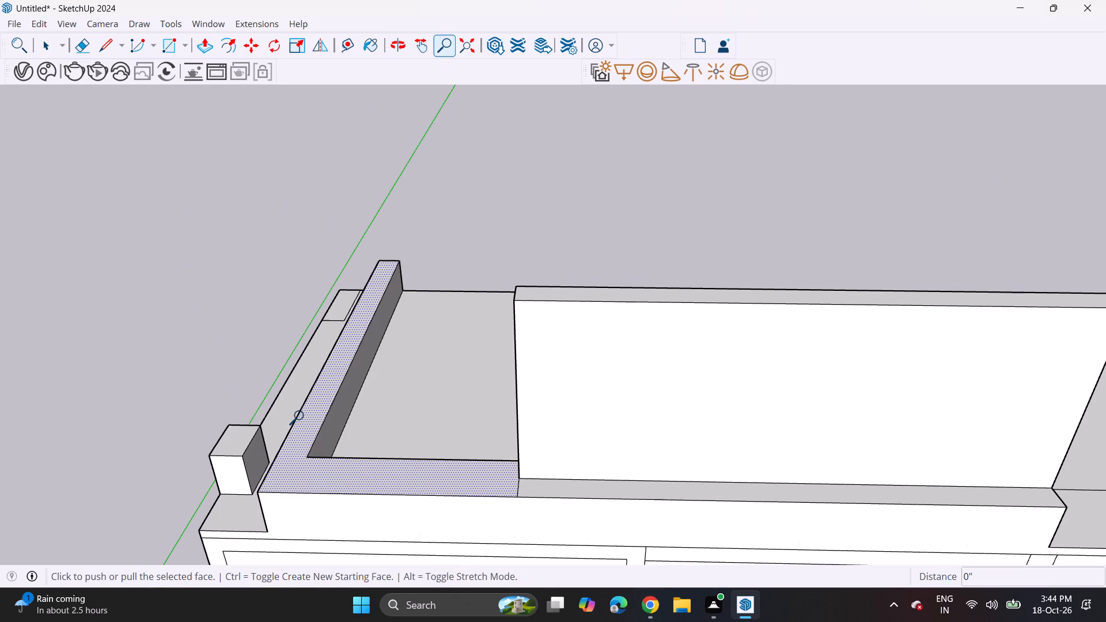
pyautogui.hotkey('ctrl', 'z')
pyautogui.hotkey('ctrl', 'z')
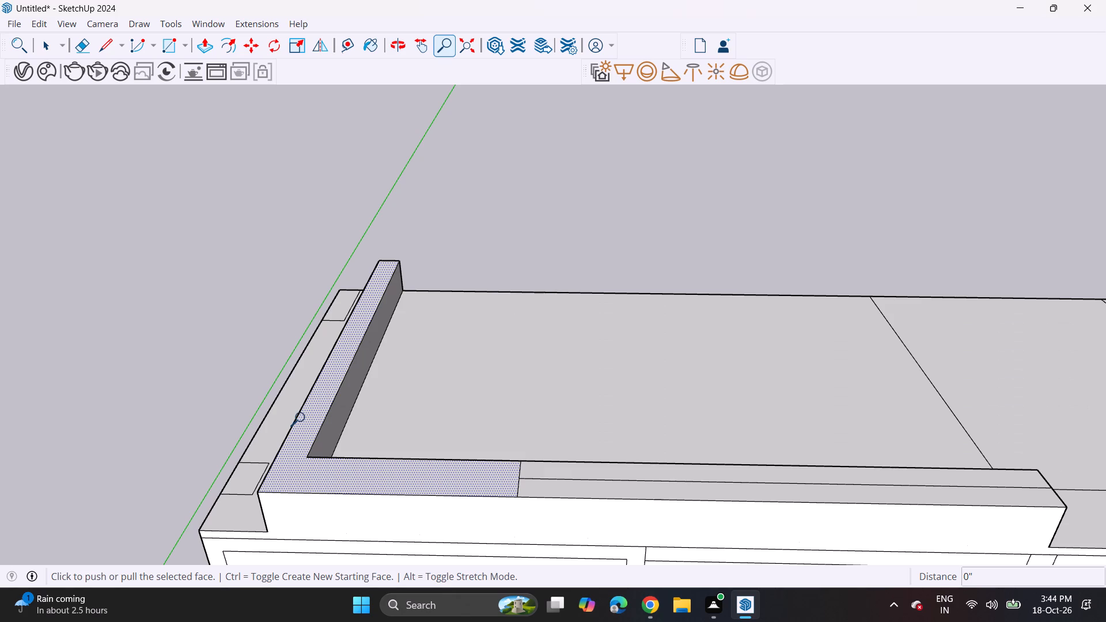
# Pull the inner face of the parapet's long divided section about 2'4 9/16" inward over the floor.
pyautogui.moveTo(748, 437); pyautogui.dragTo(180, 347, button='middle')
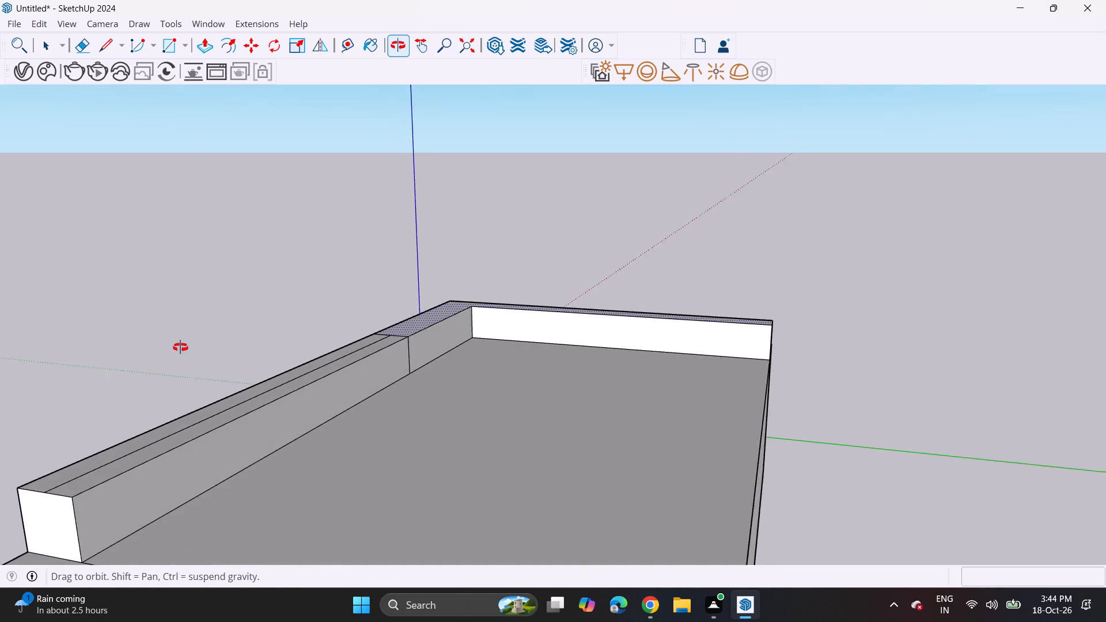
pyautogui.moveTo(180, 347); pyautogui.dragTo(611, 386, button='middle')
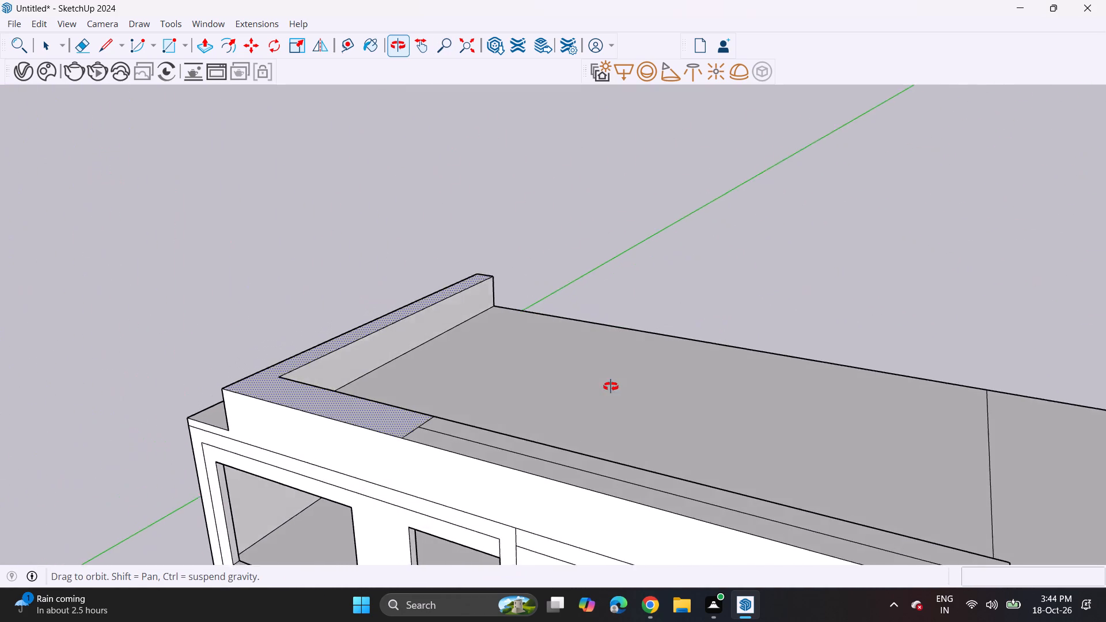
pyautogui.moveTo(611, 386); pyautogui.dragTo(132, 359, button='middle')
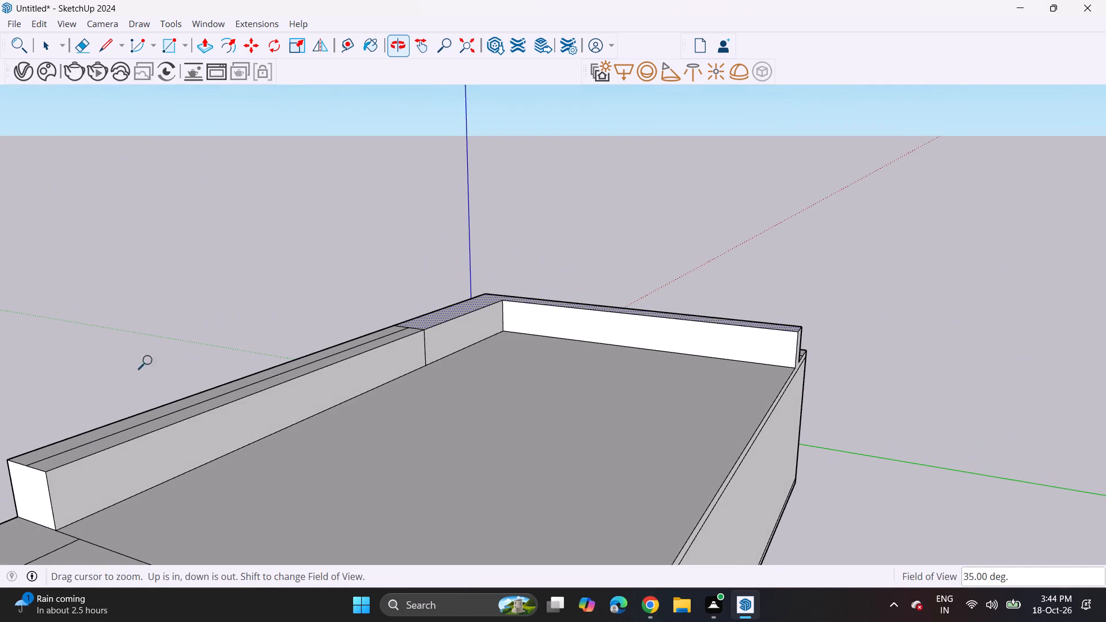
pyautogui.click(230, 418)
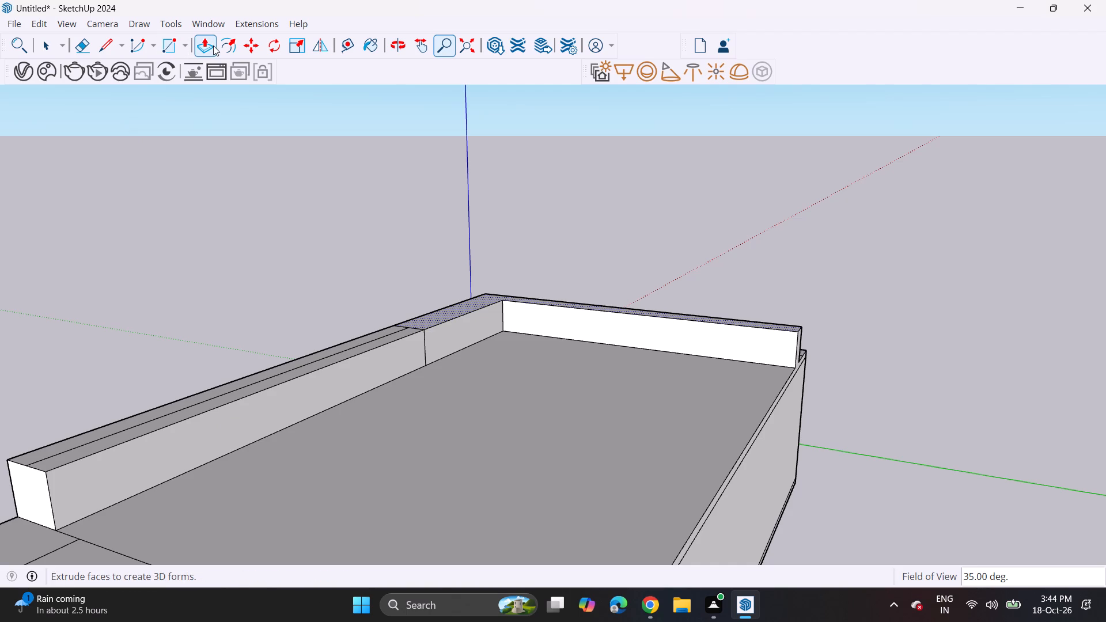
pyautogui.click(208, 47)
pyautogui.click(262, 407)
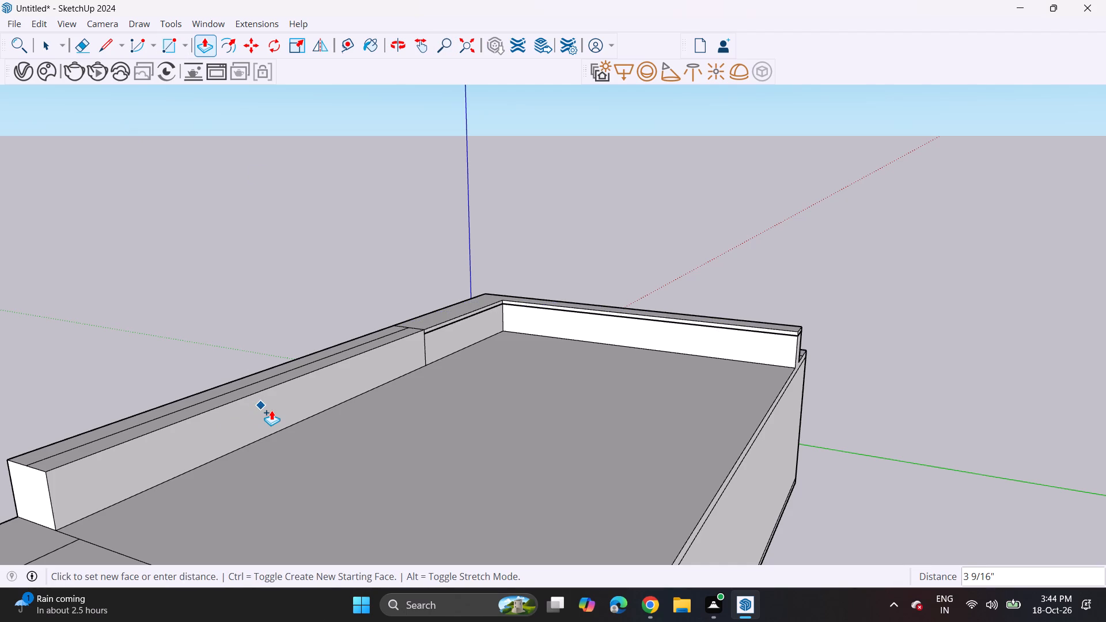
pyautogui.press('Escape')
pyautogui.click(276, 420)
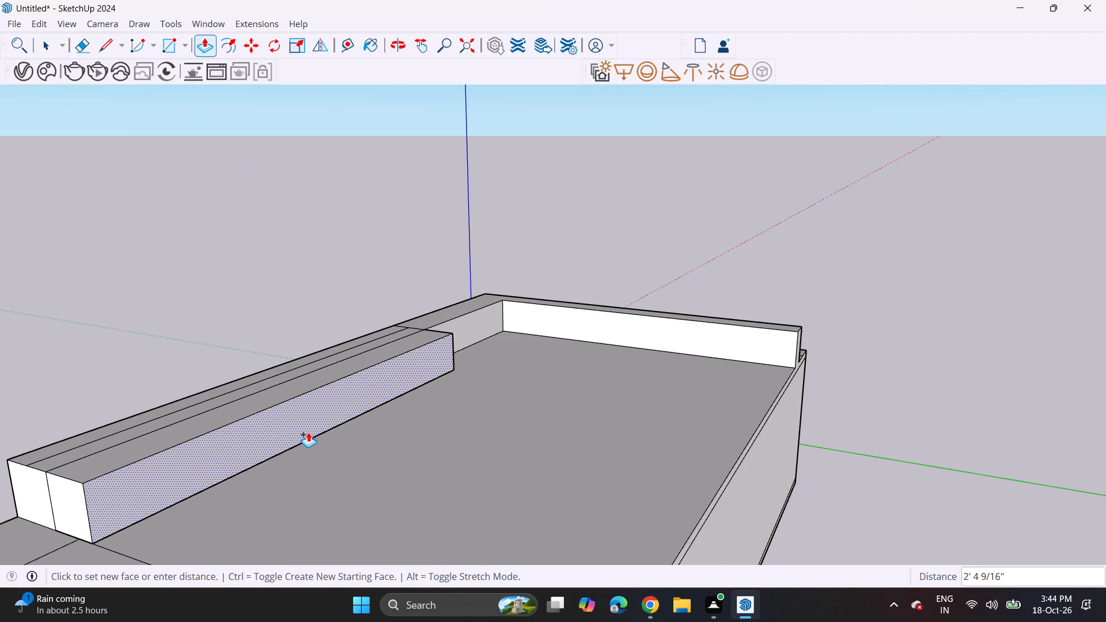
pyautogui.click(308, 432)
# Raise the newly added inner strip along the parapet 10' as the upper floor wall.
pyautogui.moveTo(144, 419); pyautogui.dragTo(699, 442, button='middle')
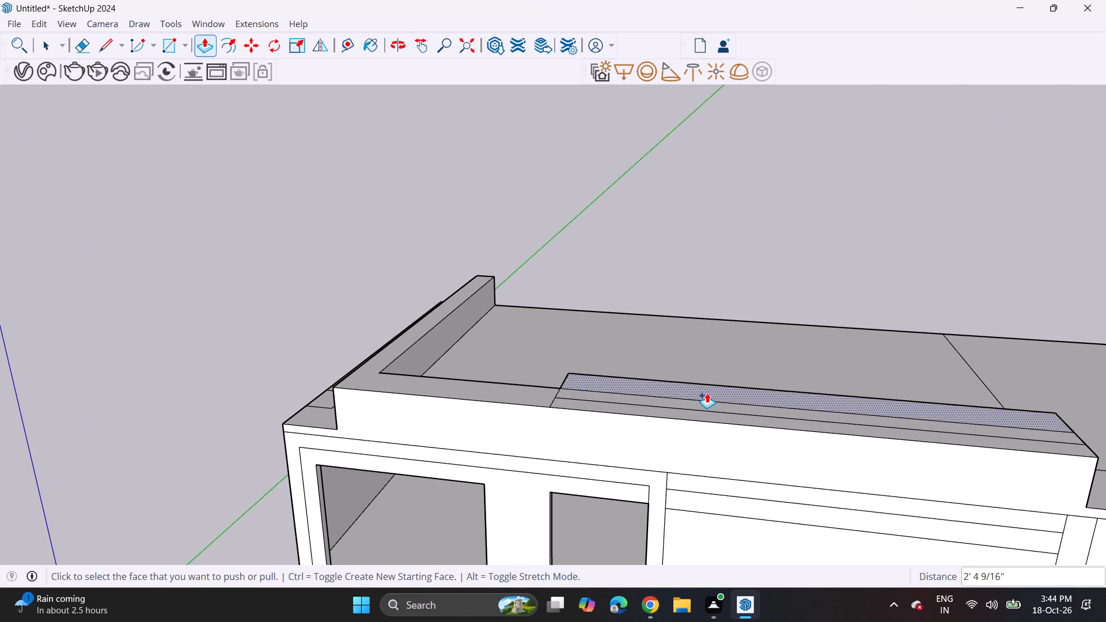
pyautogui.click(707, 393)
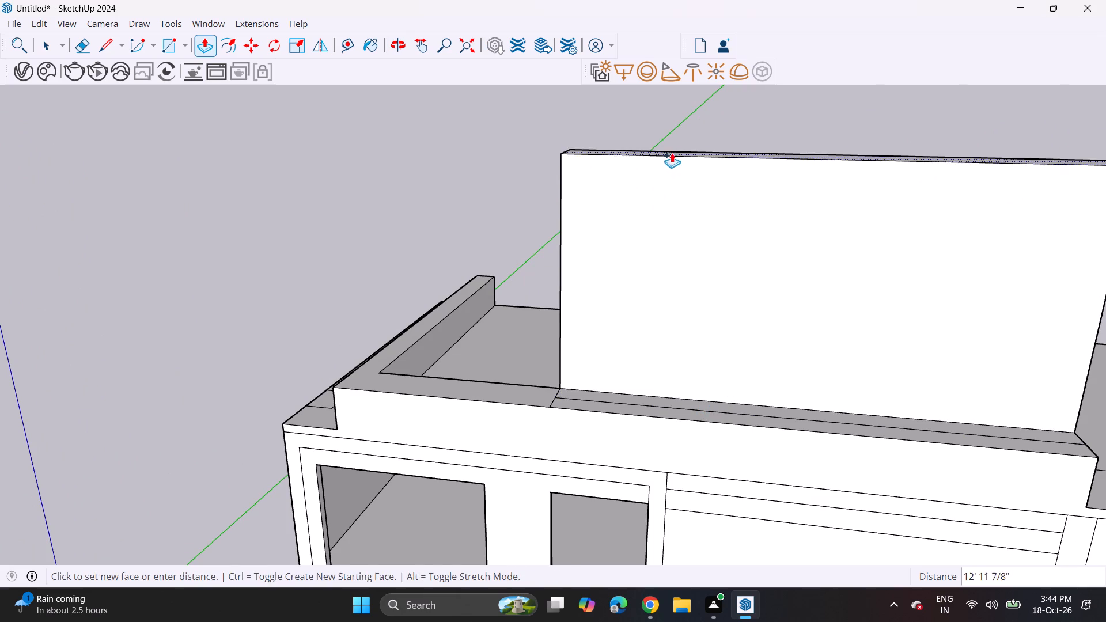
pyautogui.write("10'")
pyautogui.press('Return')
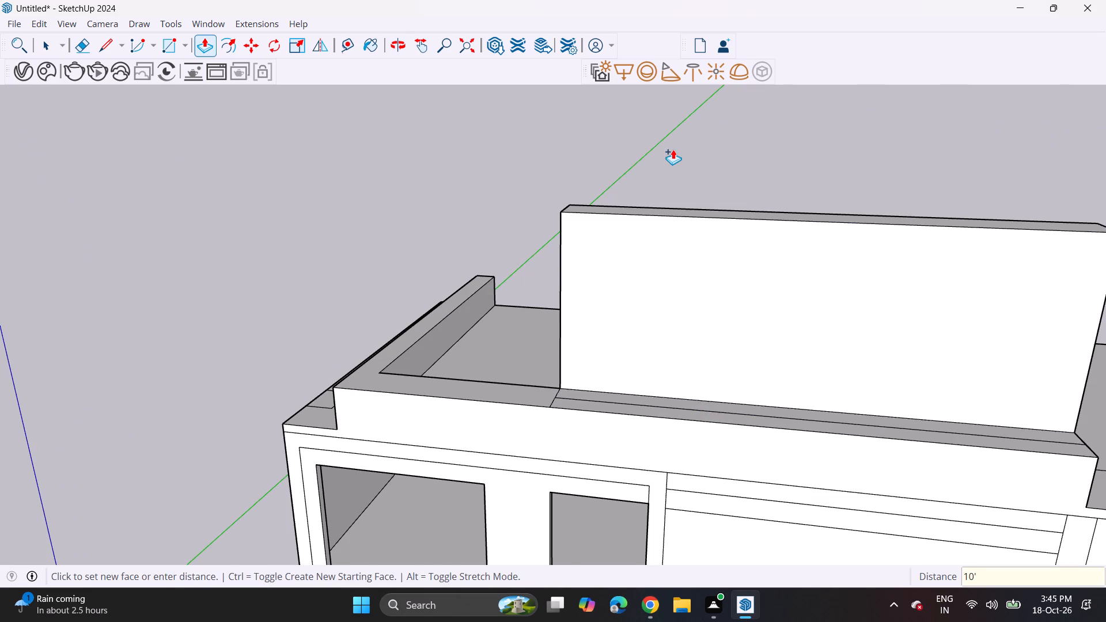
# Pull the front post outline on the side ledge up about 12'7 9/16", level with the top of the upper wall.
pyautogui.moveTo(544, 293); pyautogui.dragTo(605, 208, button='middle')
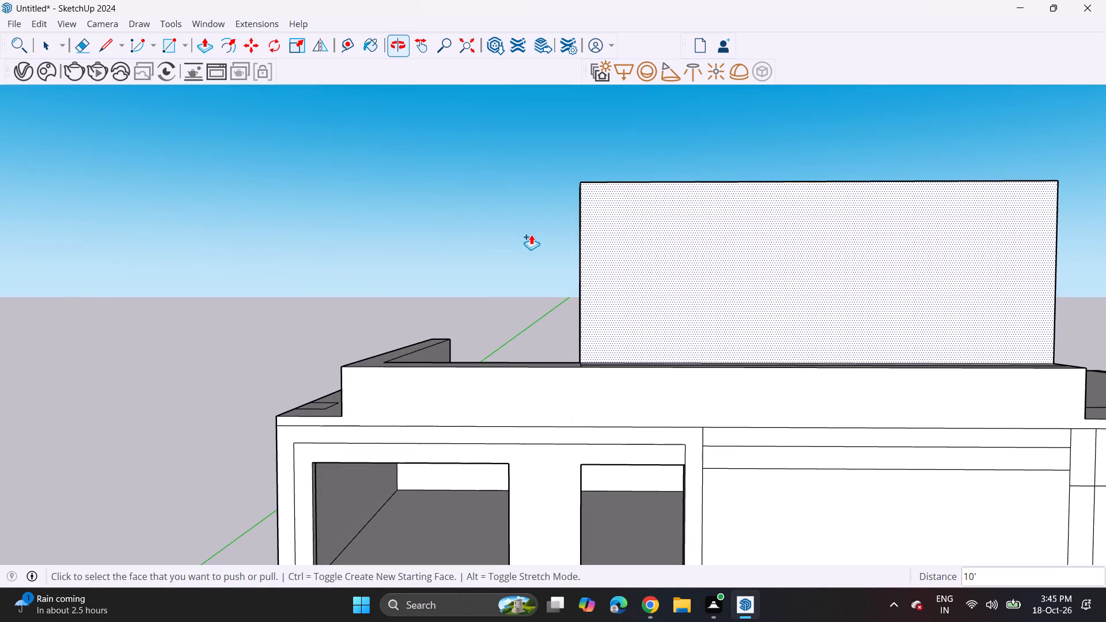
pyautogui.moveTo(387, 215); pyautogui.dragTo(427, 362, button='middle')
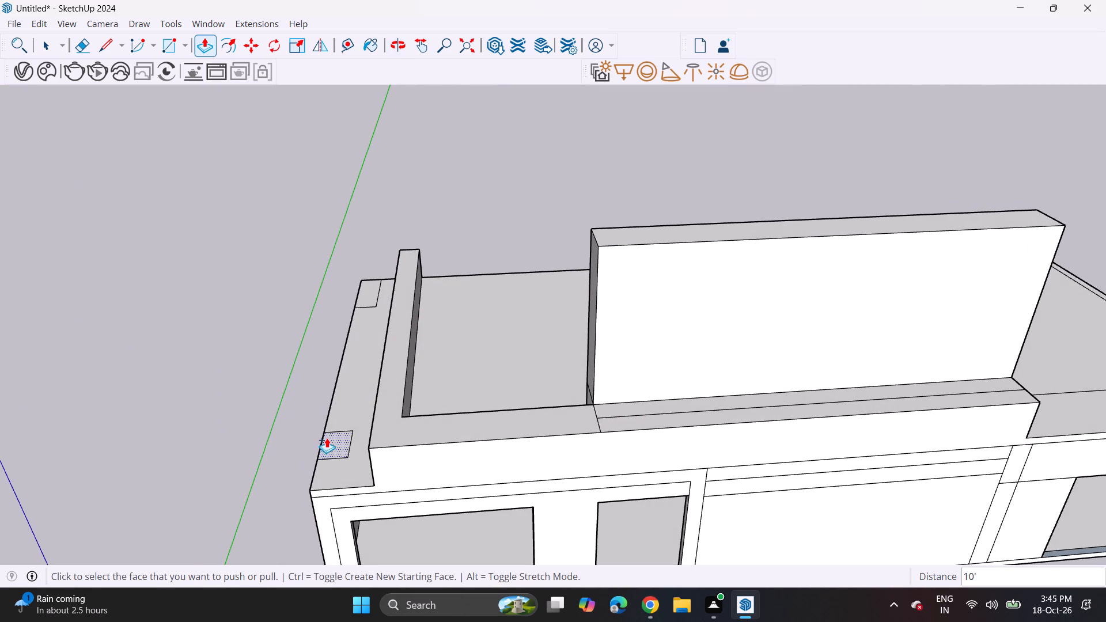
pyautogui.click(327, 439)
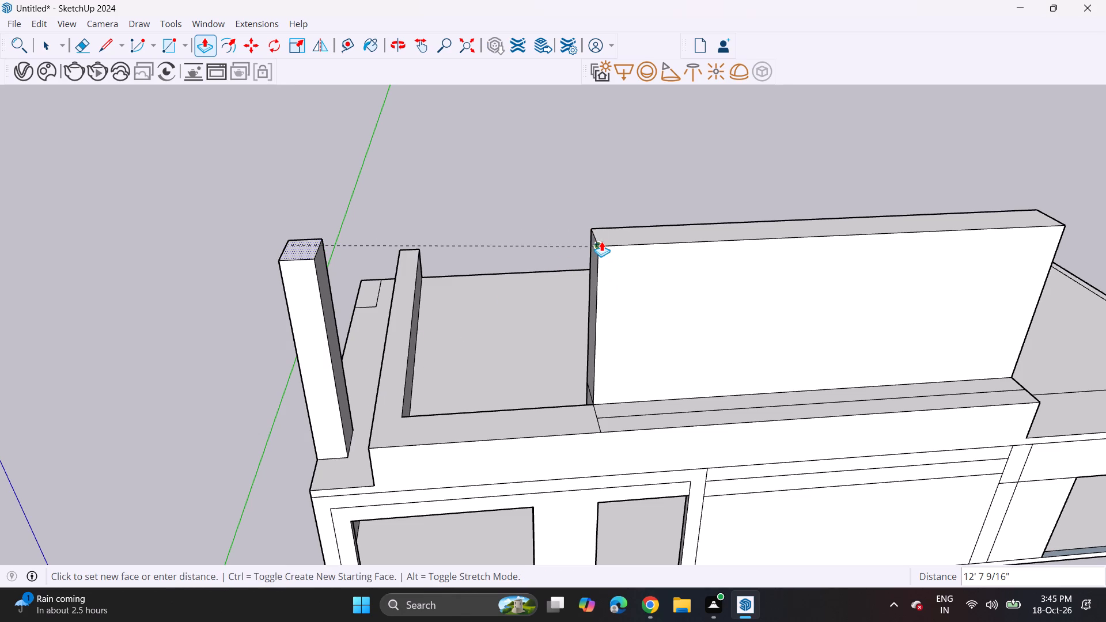
pyautogui.click(603, 244)
# Pull the post's front face forward about 2'7 13/16" to the ledge's front edge.
pyautogui.moveTo(711, 236); pyautogui.dragTo(246, 126, button='middle')
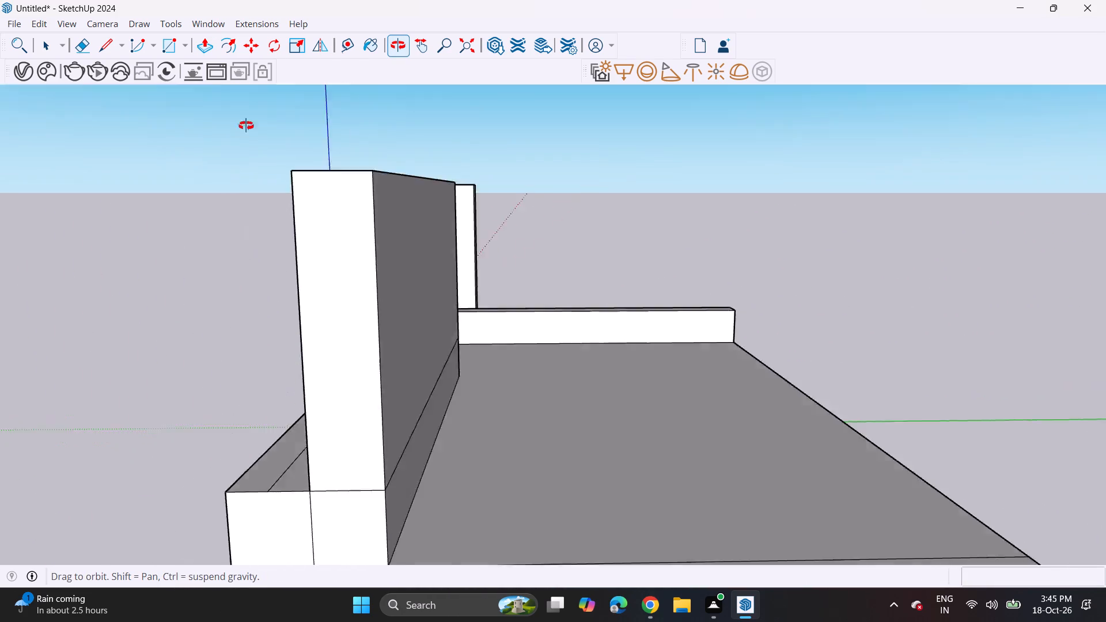
pyautogui.moveTo(246, 126); pyautogui.dragTo(655, 217, button='middle')
pyautogui.scroll(3, 243, 399)
pyautogui.click(336, 420)
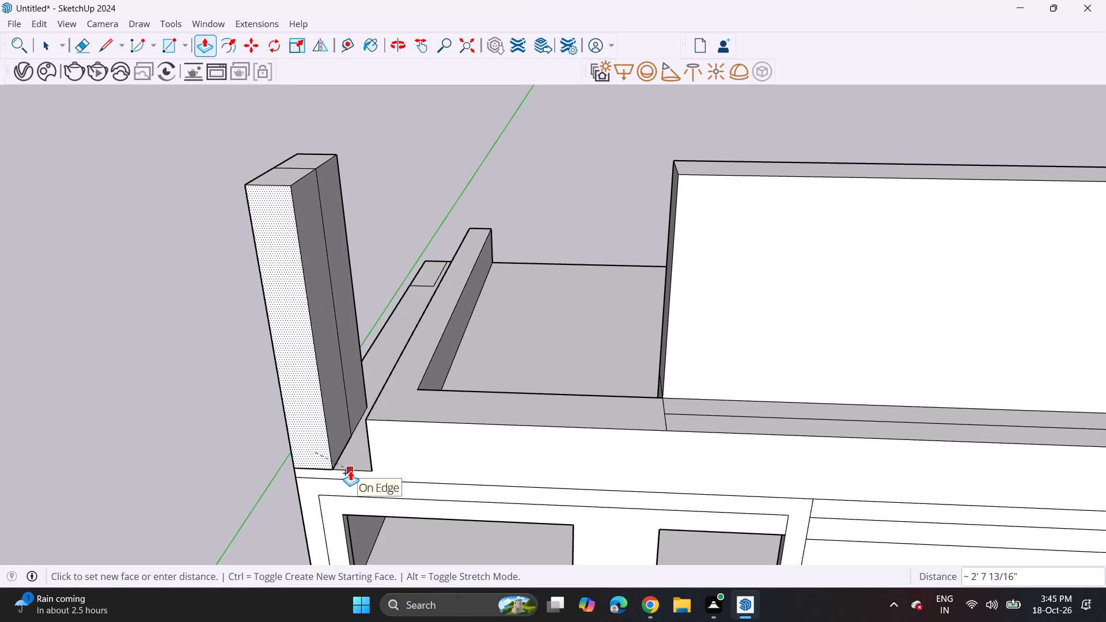
pyautogui.click(351, 471)
# Push the post's rear face forward about 2'6 3/4" to remove its rear portion.
pyautogui.moveTo(247, 421); pyautogui.dragTo(326, 414, button='middle')
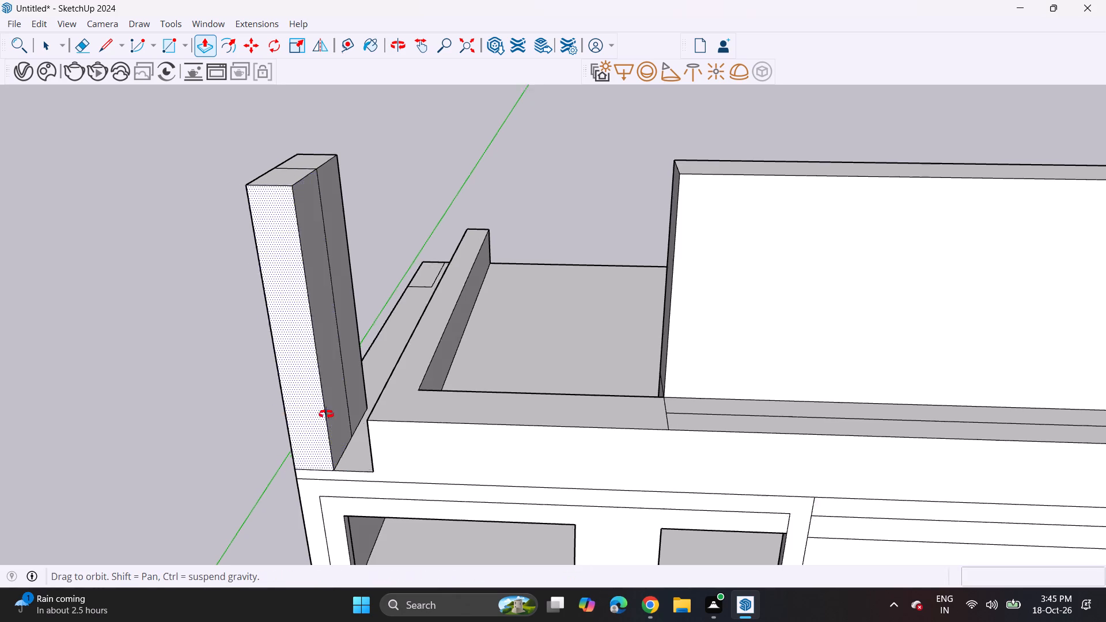
pyautogui.moveTo(326, 414); pyautogui.dragTo(840, 416, button='middle')
pyautogui.click(703, 452)
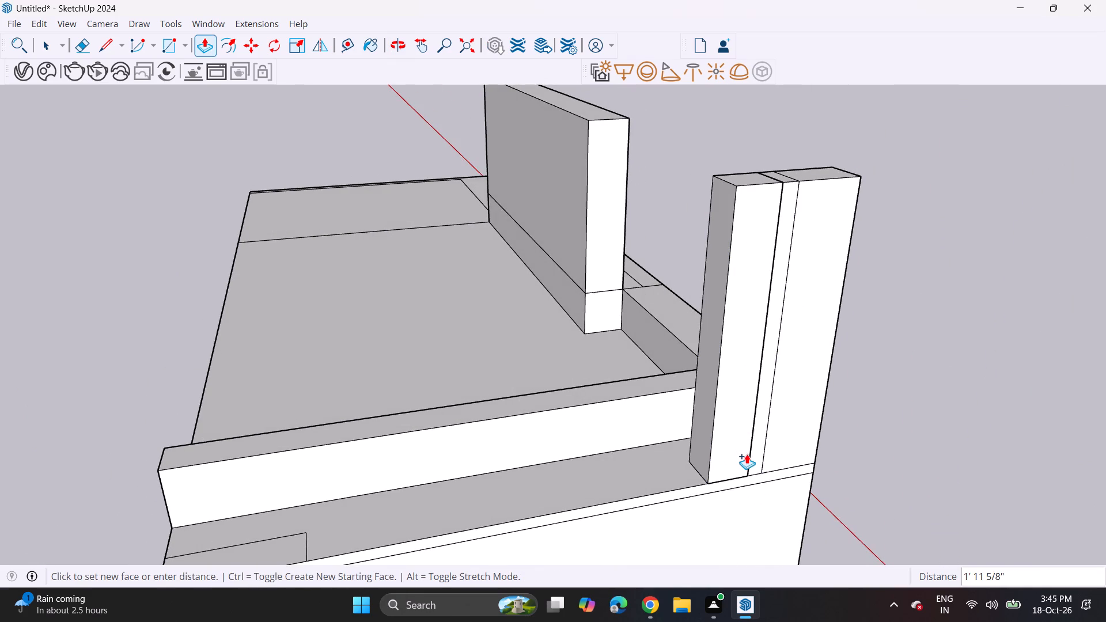
pyautogui.click(766, 466)
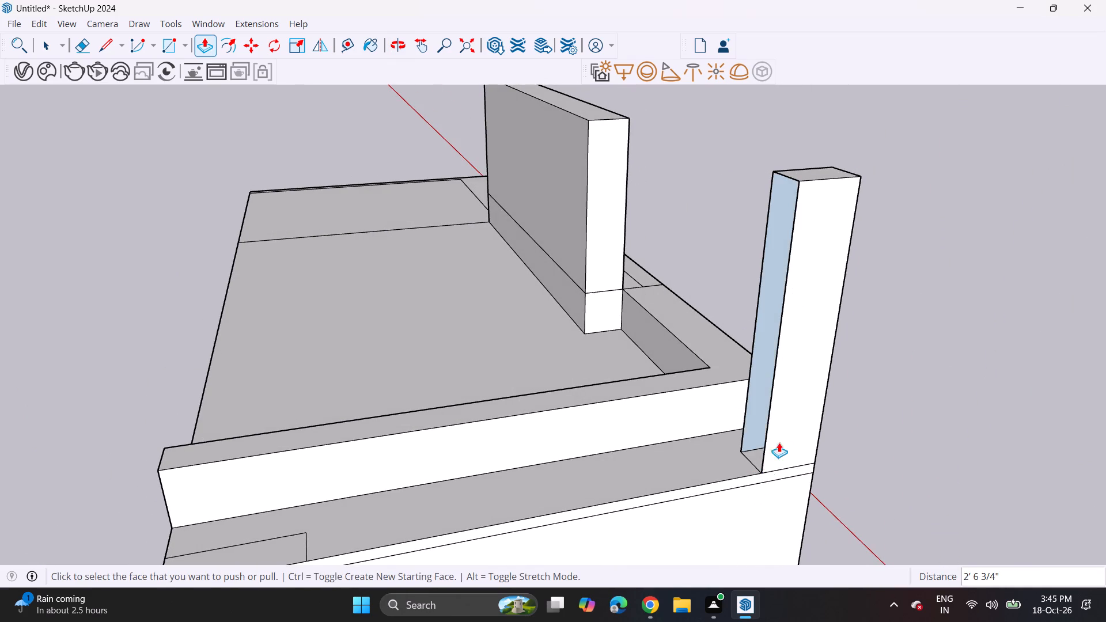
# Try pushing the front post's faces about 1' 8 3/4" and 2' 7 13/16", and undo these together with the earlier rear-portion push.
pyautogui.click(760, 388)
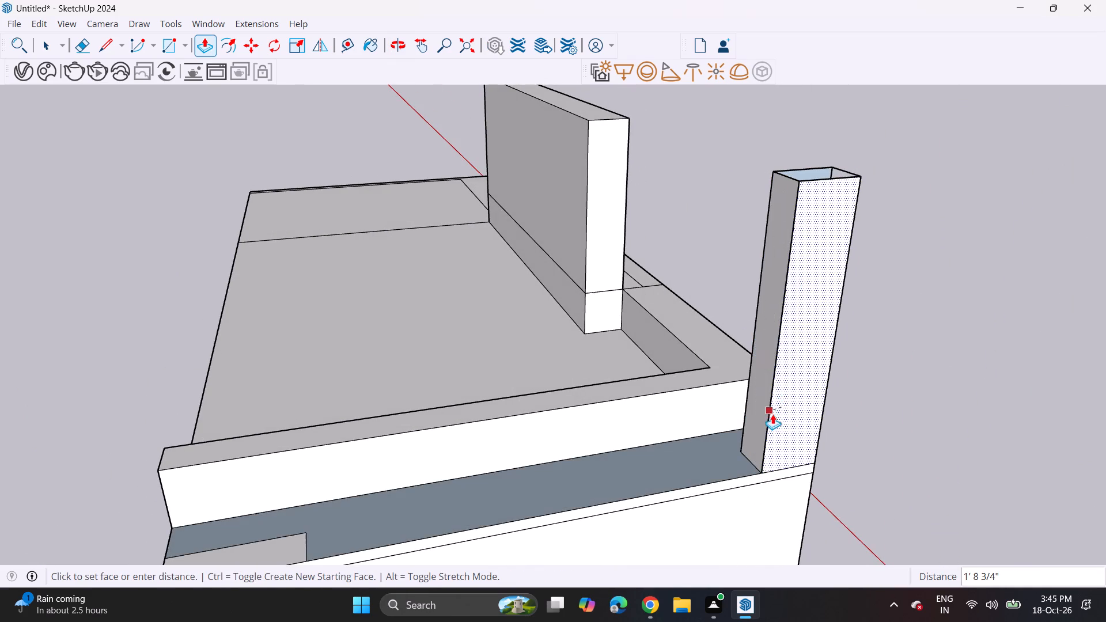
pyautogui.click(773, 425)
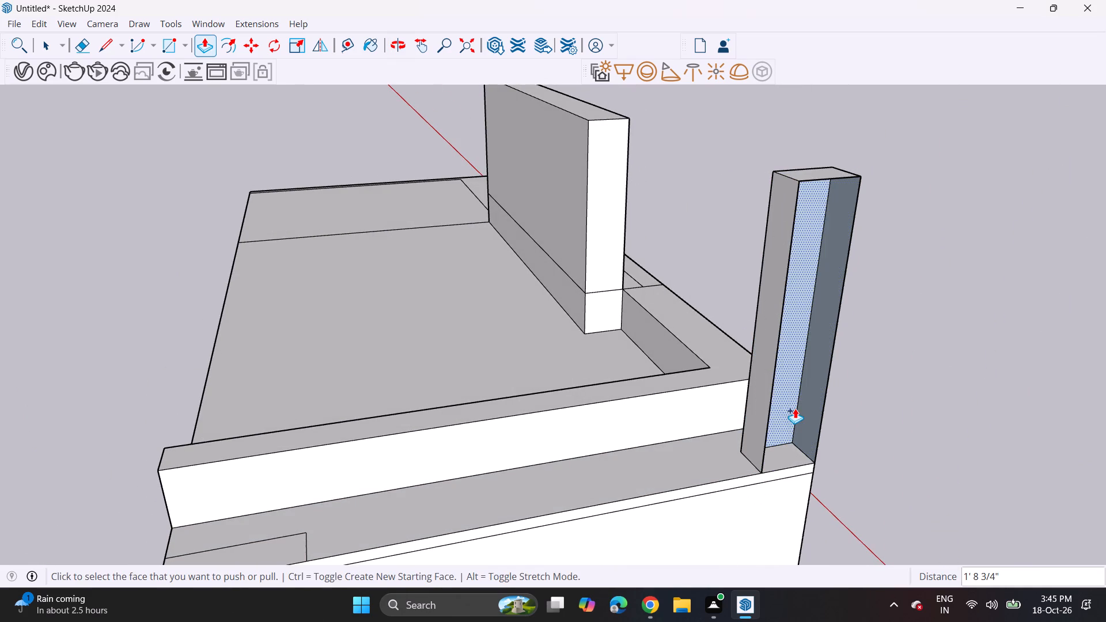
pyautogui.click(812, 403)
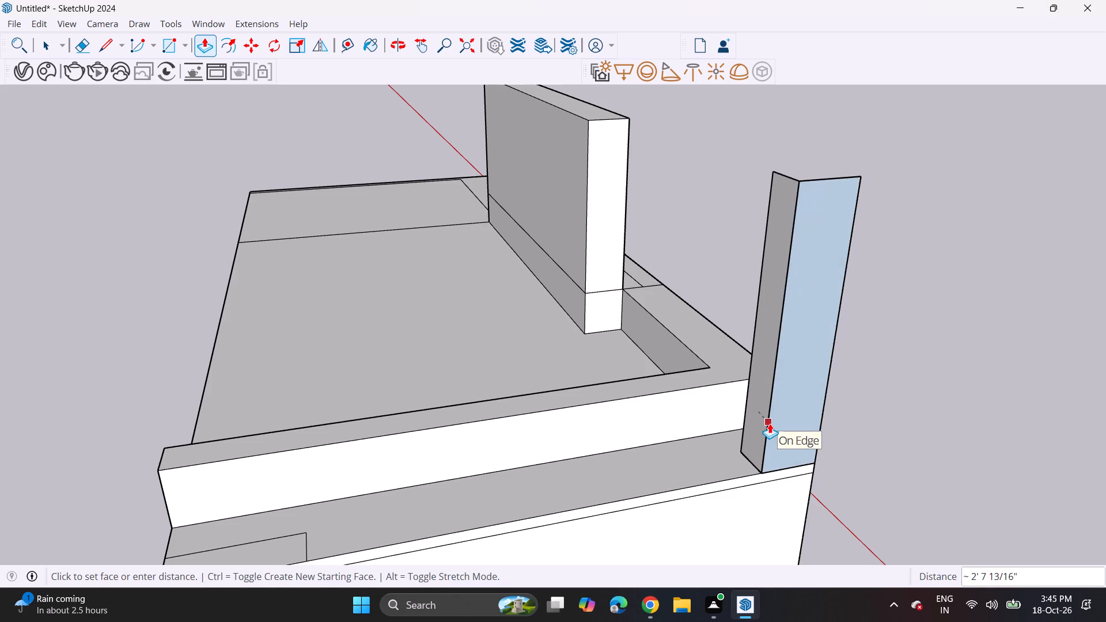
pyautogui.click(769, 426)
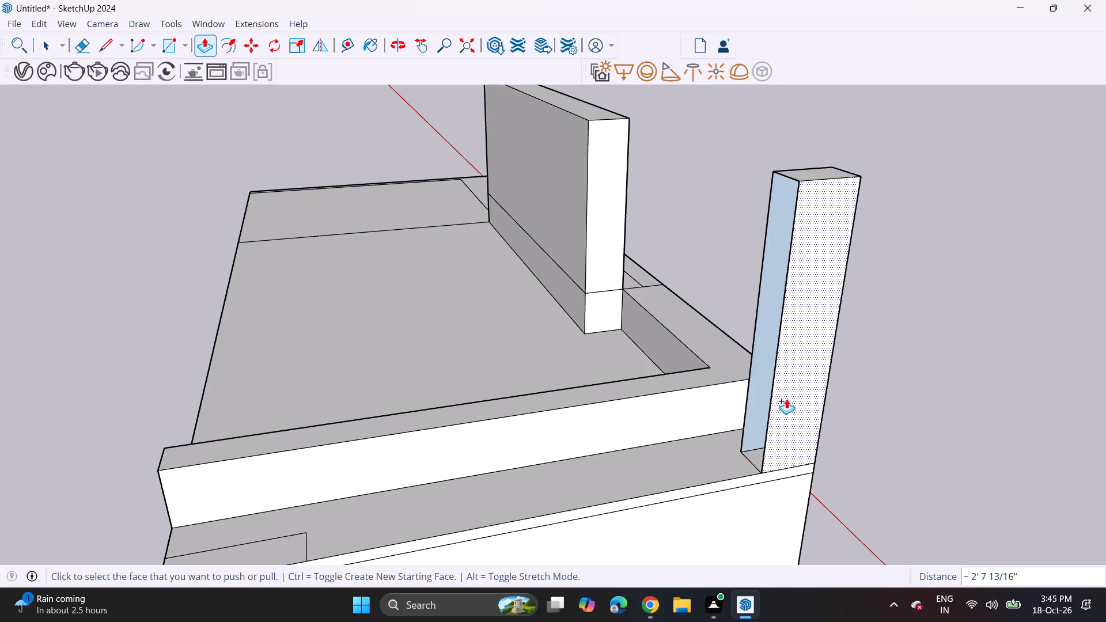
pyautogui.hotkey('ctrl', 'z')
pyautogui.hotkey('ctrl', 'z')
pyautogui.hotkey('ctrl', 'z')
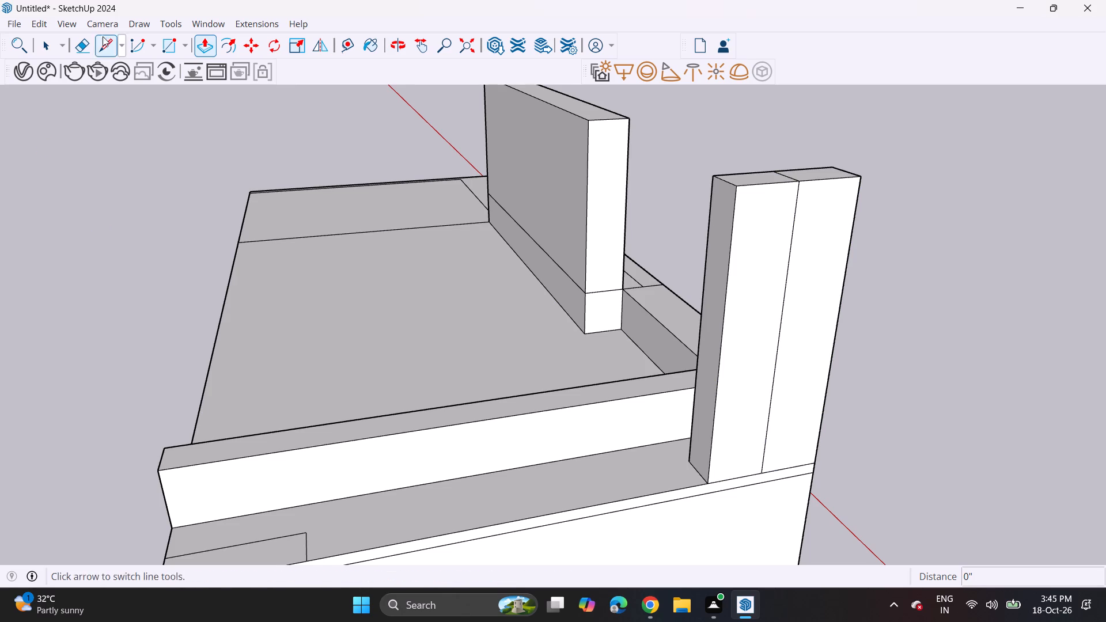
# Erase the edges of the front post's rear portion so only the front section stands on the side ledge.
pyautogui.moveTo(75, 42); pyautogui.dragTo(84, 44)
pyautogui.moveTo(730, 175); pyautogui.dragTo(759, 199)
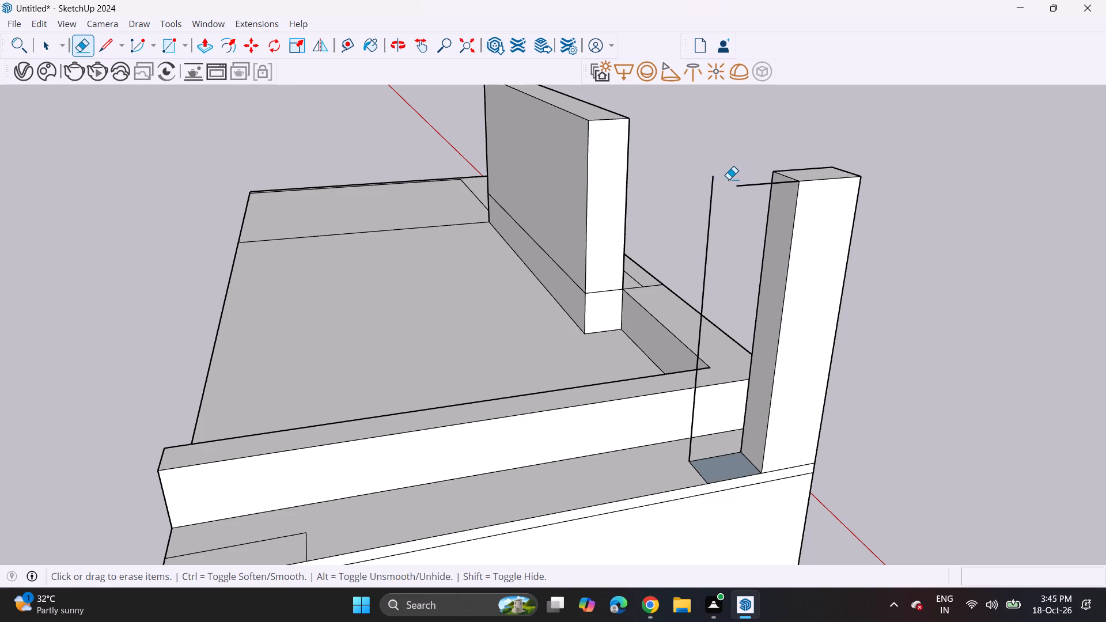
pyautogui.click(714, 185)
pyautogui.click(744, 186)
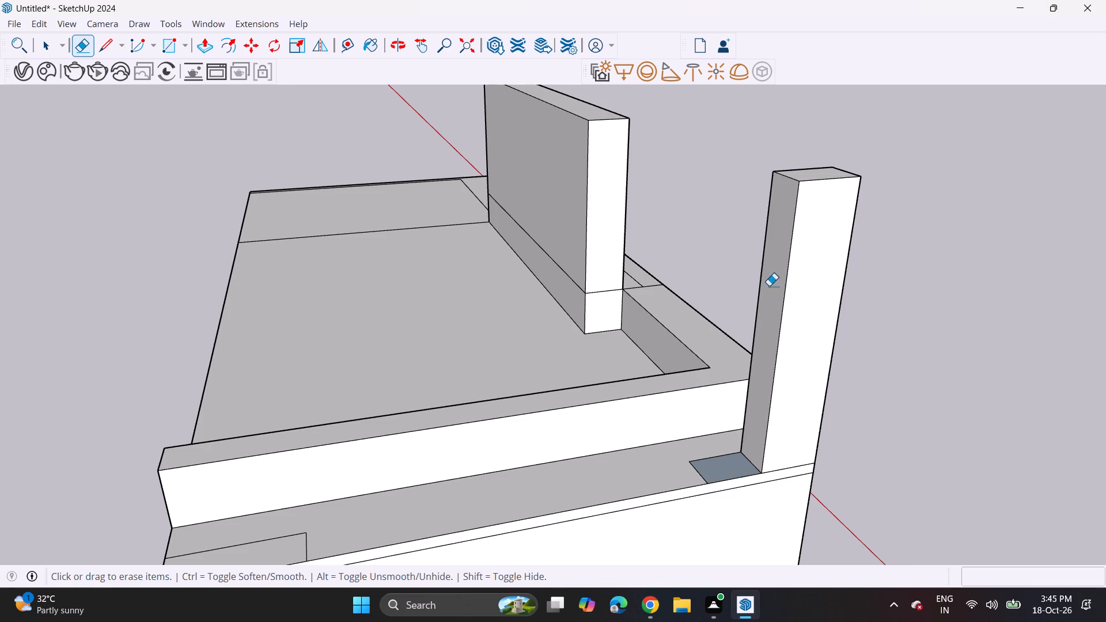
# Push the upper wall's front face back 1' 1 1/4" to make the wall thinner.
pyautogui.moveTo(805, 316); pyautogui.dragTo(183, 260, button='middle')
pyautogui.scroll(-2, 277, 304)
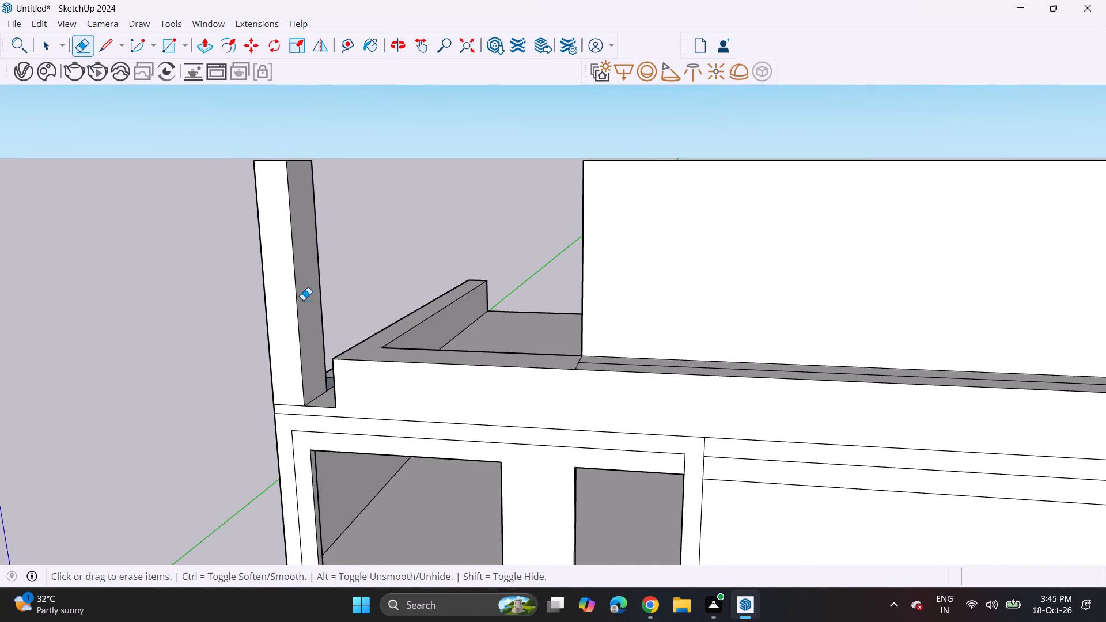
pyautogui.scroll(-2, 301, 299)
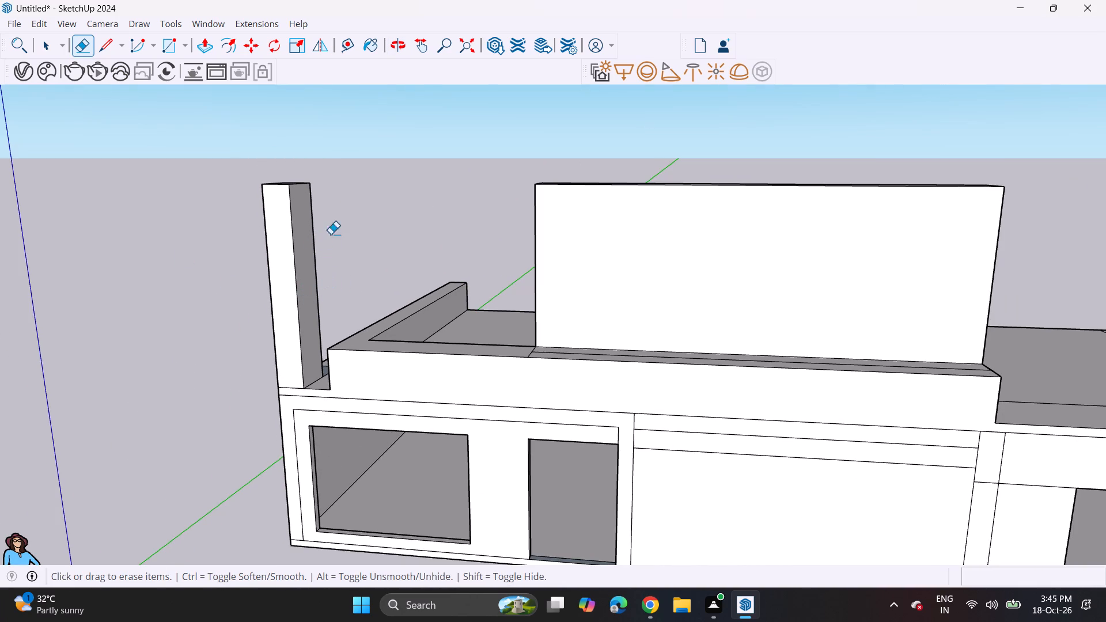
pyautogui.moveTo(533, 279); pyautogui.dragTo(104, 309, button='middle')
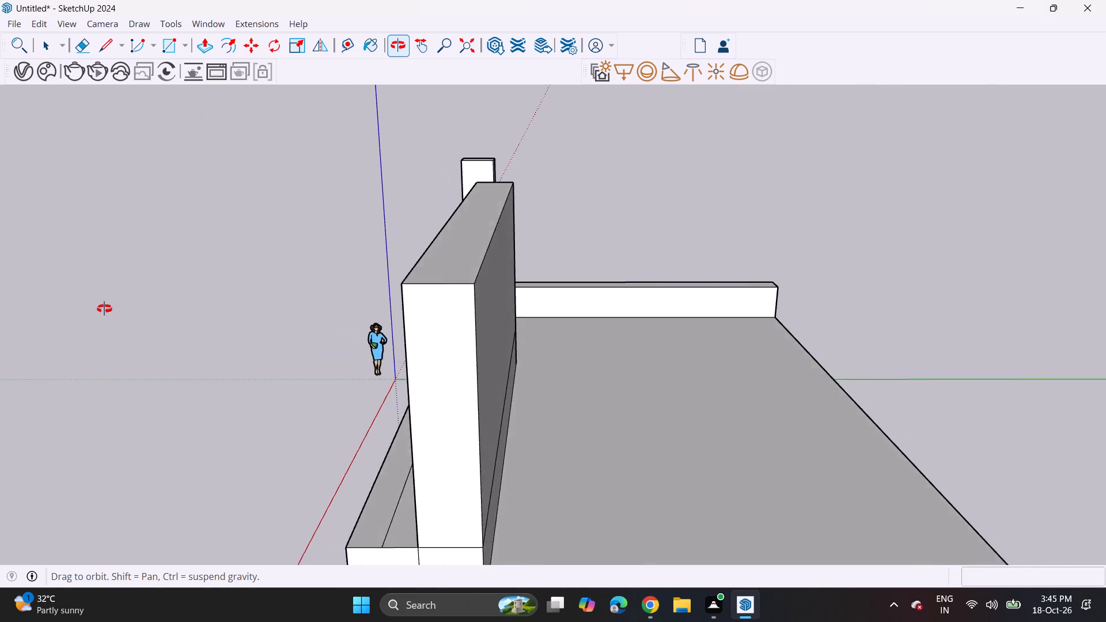
pyautogui.moveTo(104, 309); pyautogui.dragTo(192, 312, button='middle')
pyautogui.click(209, 46)
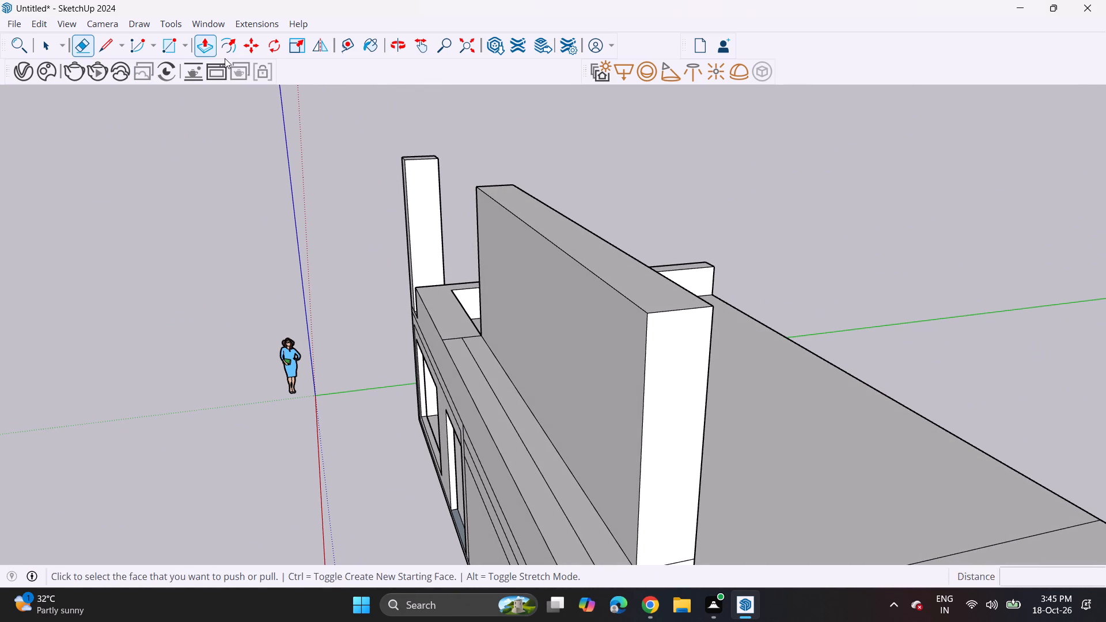
pyautogui.click(532, 354)
pyautogui.click(552, 348)
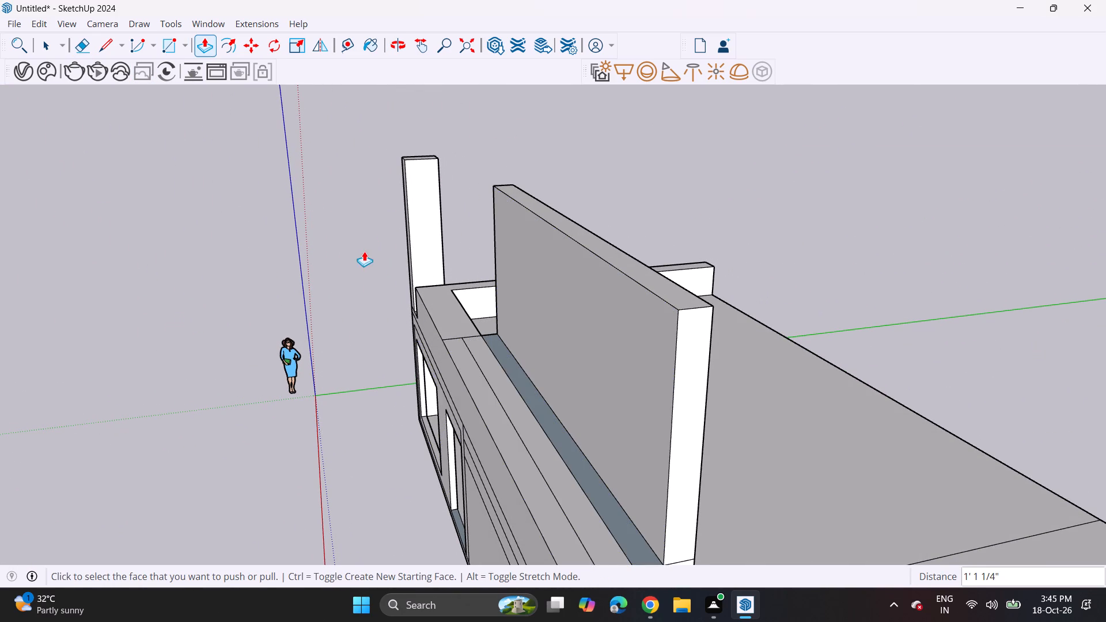
# Pull the rear post outline on the side ledge up 12' 7 9/16", level with the front post's top.
pyautogui.moveTo(364, 251); pyautogui.dragTo(703, 381, button='middle')
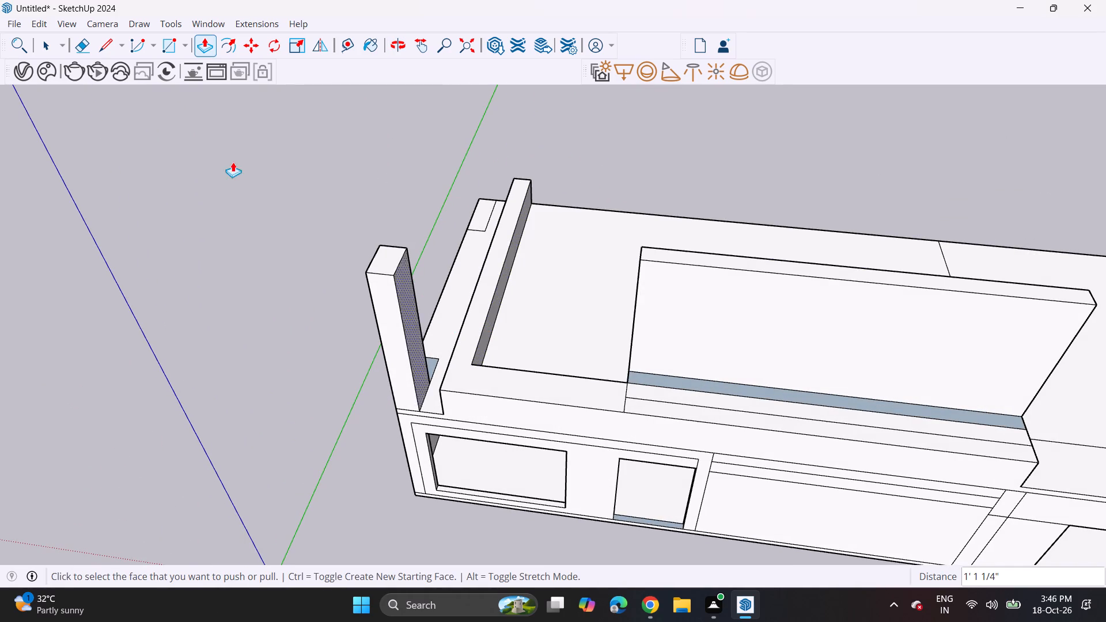
pyautogui.click(200, 45)
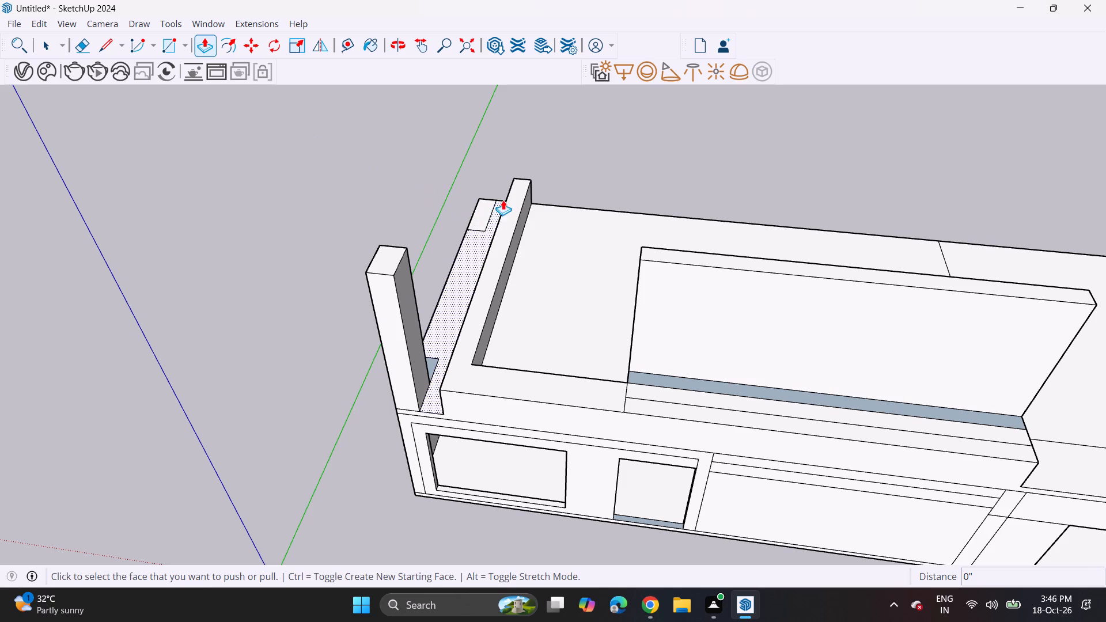
pyautogui.click(481, 218)
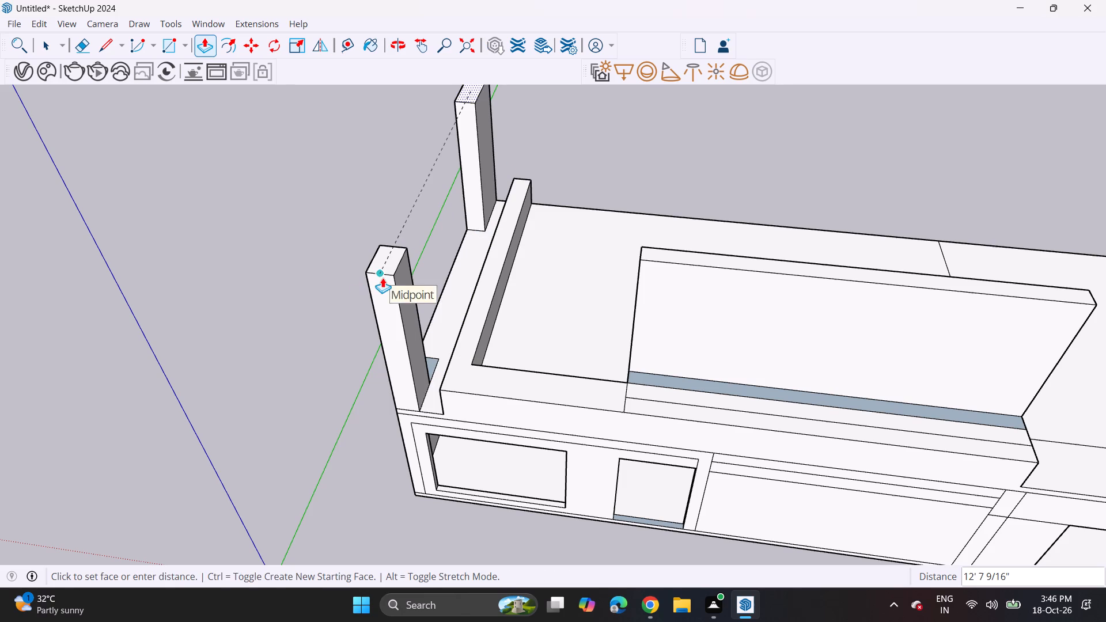
pyautogui.click(382, 278)
# Pull the front post's top up about 3' 5 13/16" as a new section above the existing post.
pyautogui.moveTo(499, 318); pyautogui.dragTo(482, 133, button='middle')
pyautogui.scroll(-2, 458, 221)
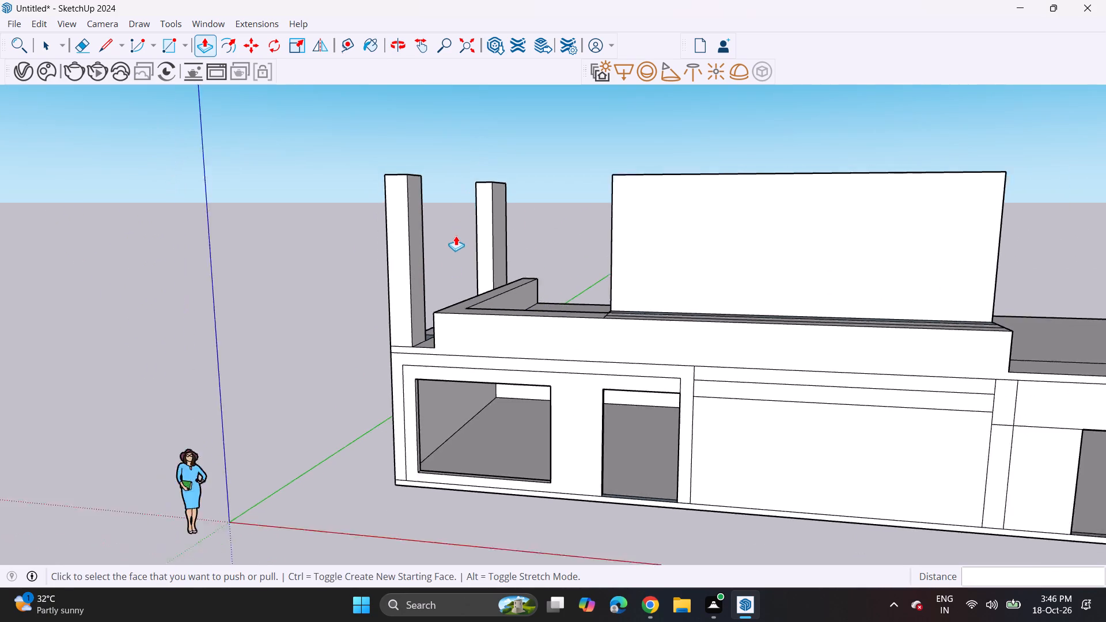
pyautogui.moveTo(463, 331); pyautogui.dragTo(363, 381, button='middle')
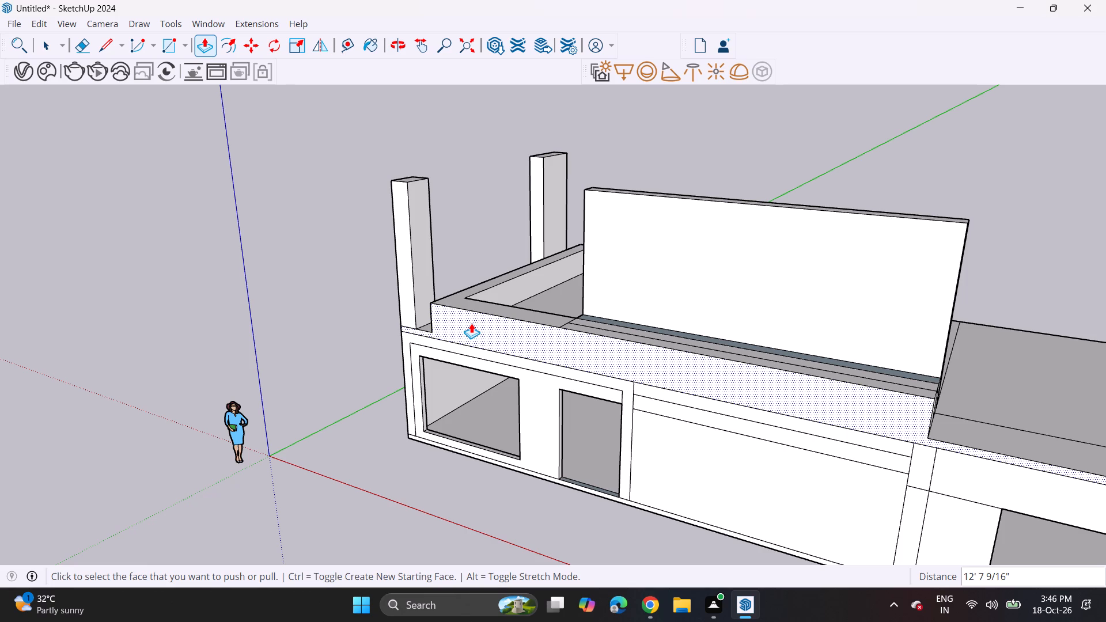
pyautogui.moveTo(399, 152); pyautogui.dragTo(414, 215, button='middle')
pyautogui.scroll(2, 419, 178)
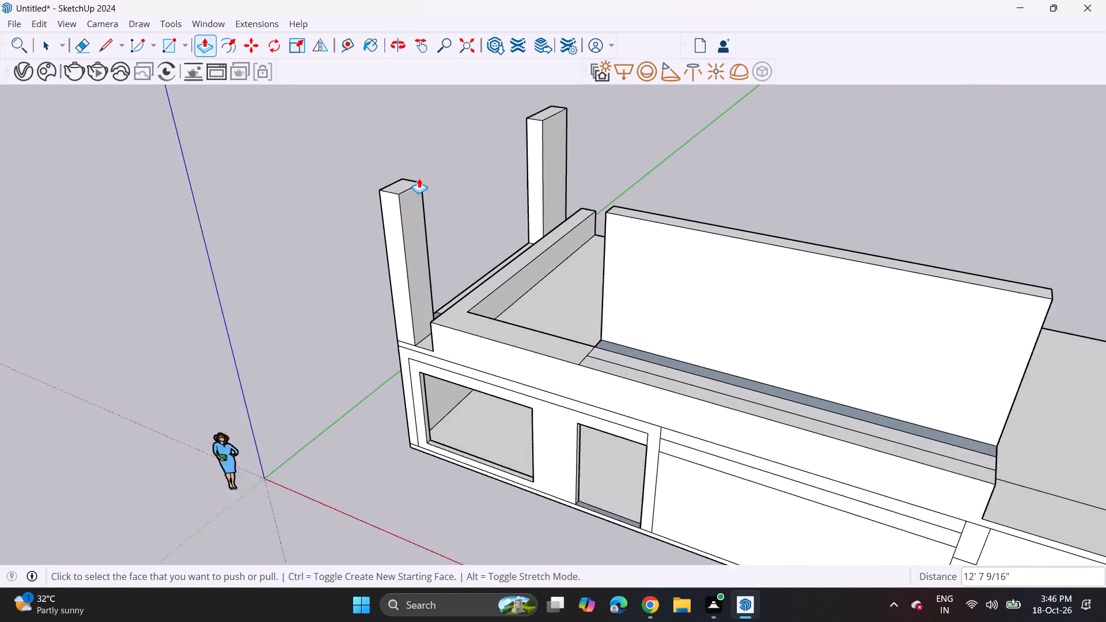
pyautogui.scroll(3, 419, 178)
pyautogui.moveTo(393, 208); pyautogui.dragTo(391, 301, button='middle')
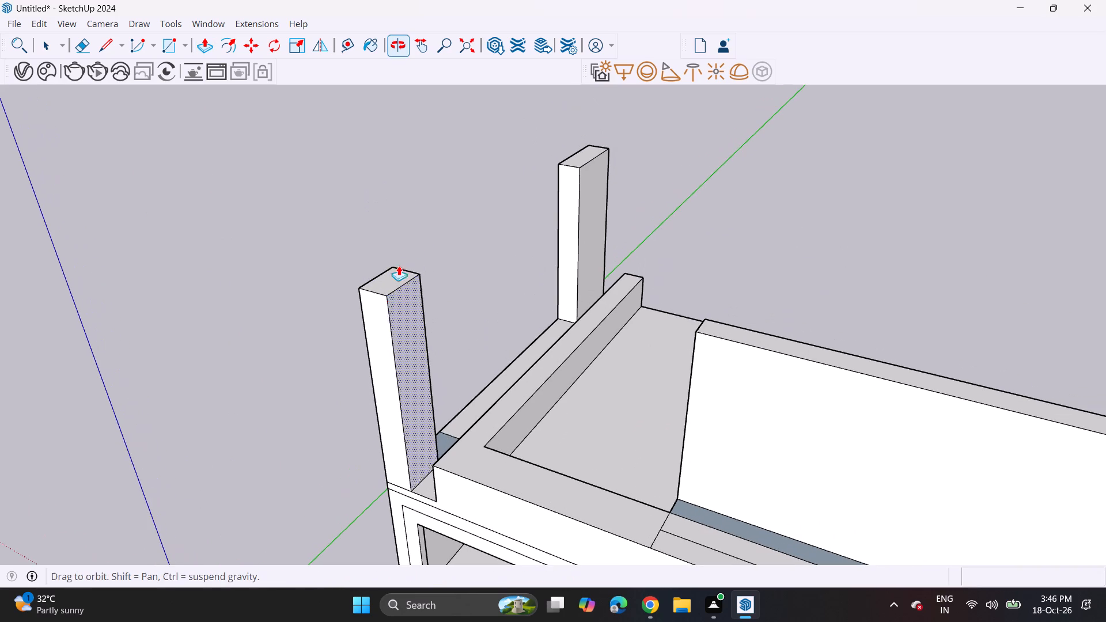
pyautogui.click(397, 278)
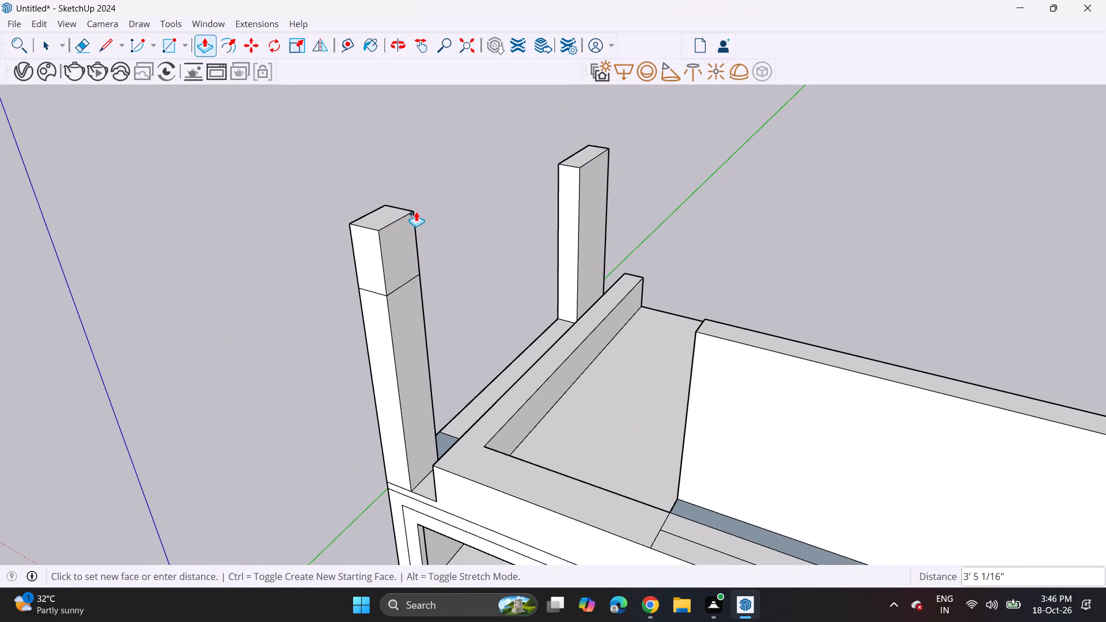
pyautogui.click(416, 211)
# Extend the new top section's rear face about 23' 7 11/16" to the rear post's back edge, forming a side beam over both posts.
pyautogui.moveTo(446, 203); pyautogui.dragTo(135, 207, button='middle')
pyautogui.moveTo(387, 198); pyautogui.dragTo(264, 194, button='middle')
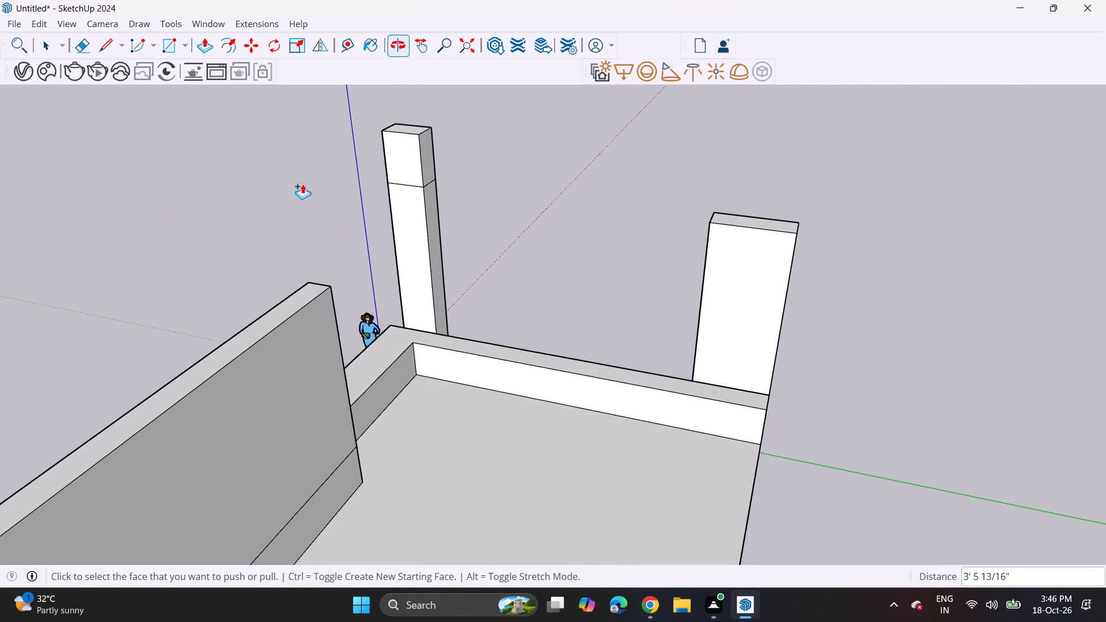
pyautogui.click(431, 166)
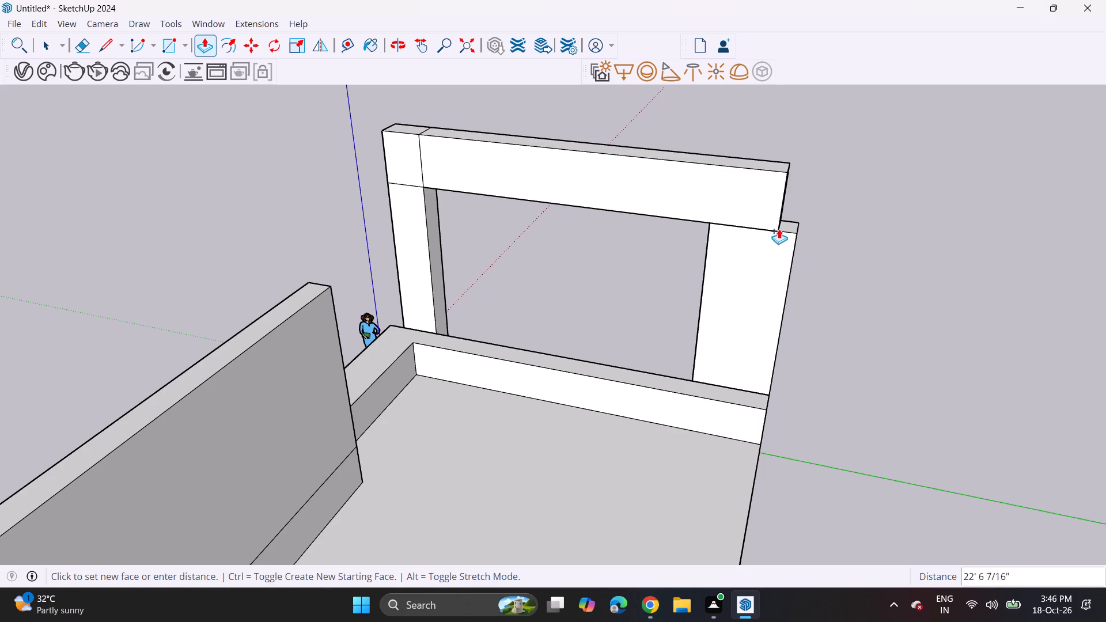
pyautogui.click(794, 260)
# Push the rear post's front face back 1' 9 5/16" to narrow the post.
pyautogui.moveTo(304, 305); pyautogui.dragTo(755, 208, button='middle')
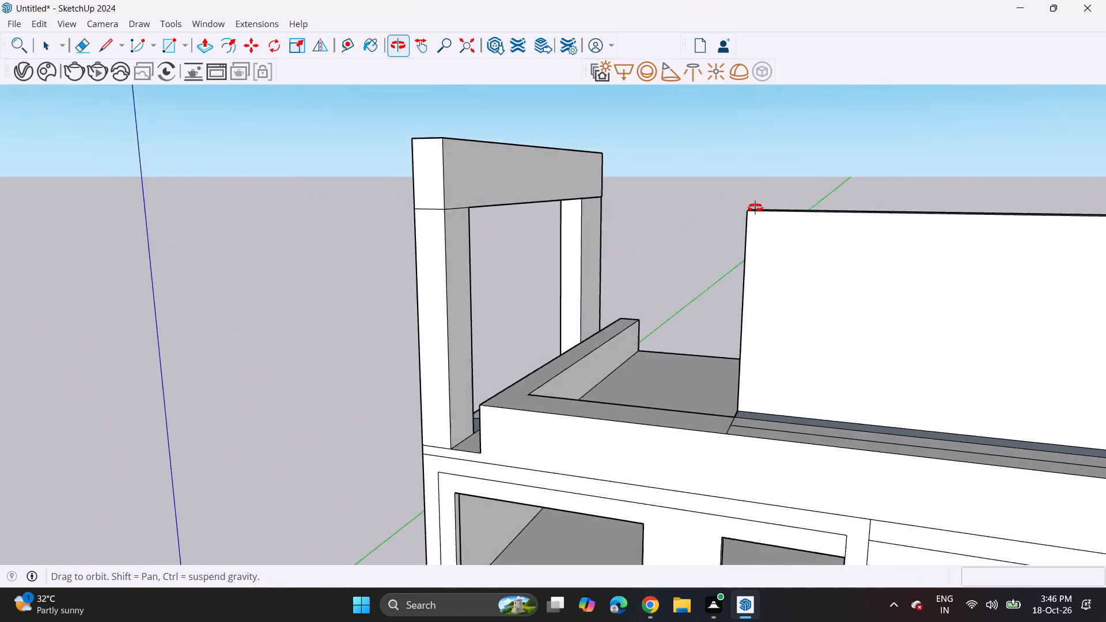
pyautogui.moveTo(755, 208); pyautogui.dragTo(764, 198, button='middle')
pyautogui.scroll(1, 738, 199)
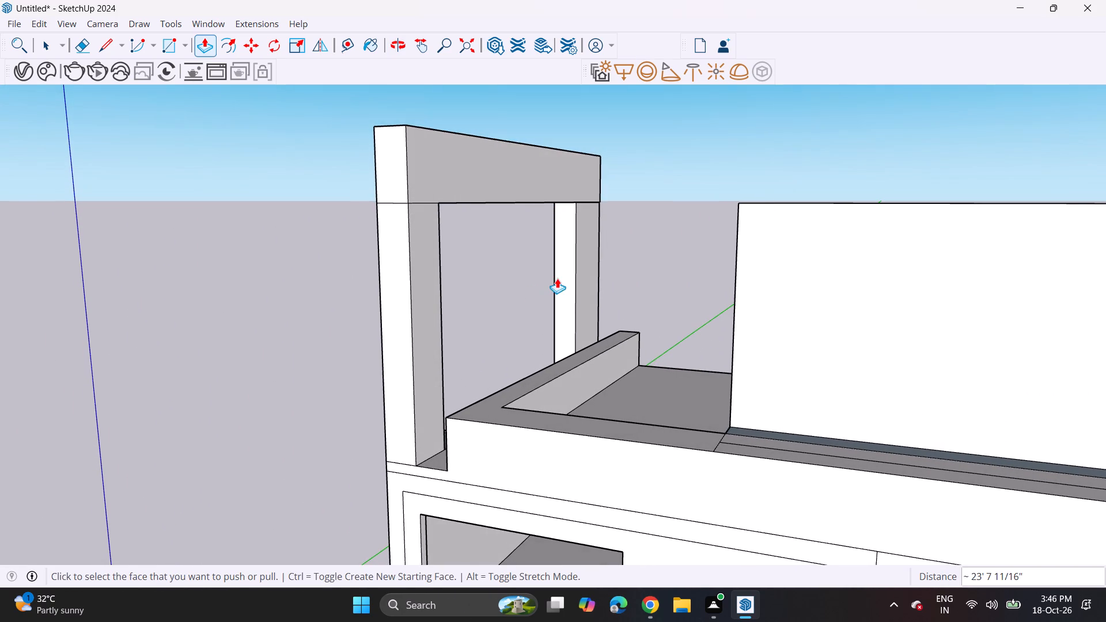
pyautogui.click(563, 290)
pyautogui.click(571, 285)
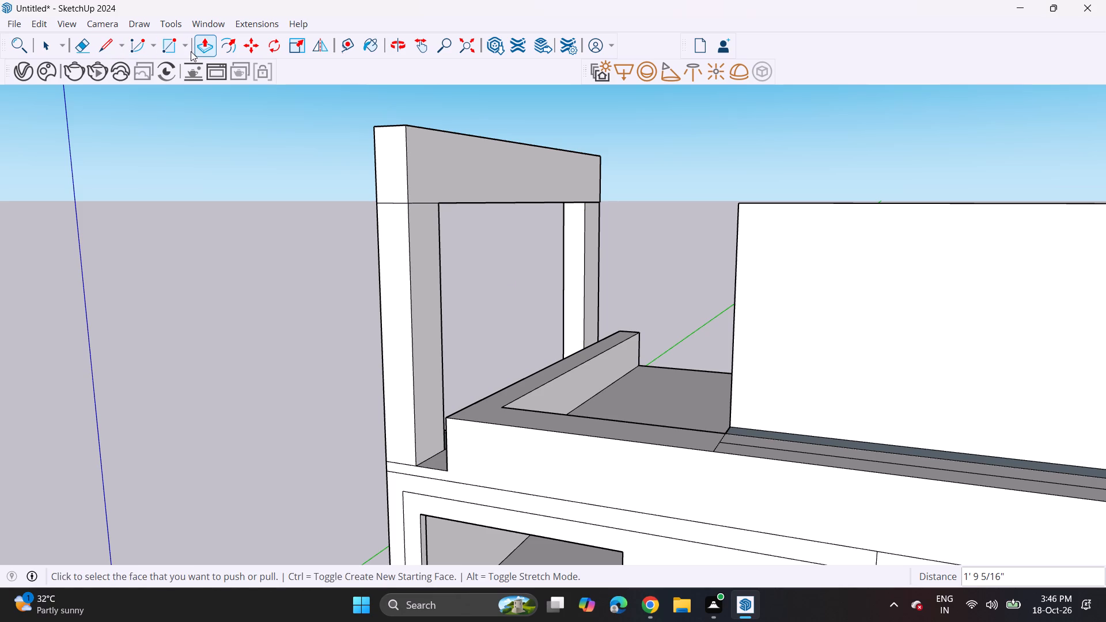
# Pull the side beam's underside down 1' 6" between the two posts.
pyautogui.moveTo(266, 259); pyautogui.dragTo(297, 188, button='middle')
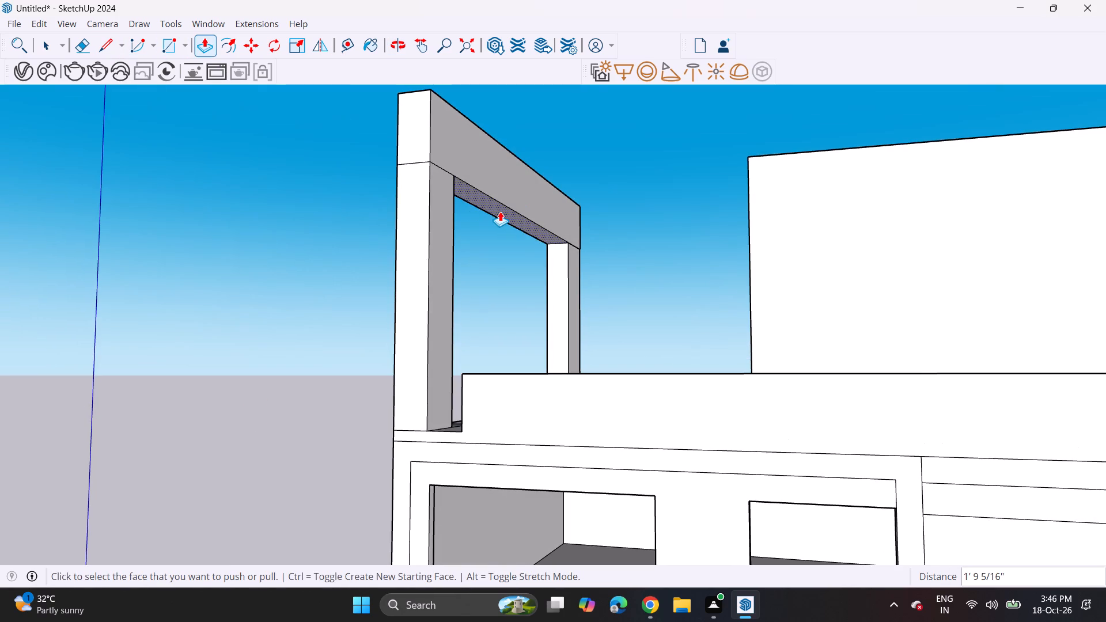
pyautogui.click(500, 211)
pyautogui.moveTo(500, 236); pyautogui.dragTo(502, 231)
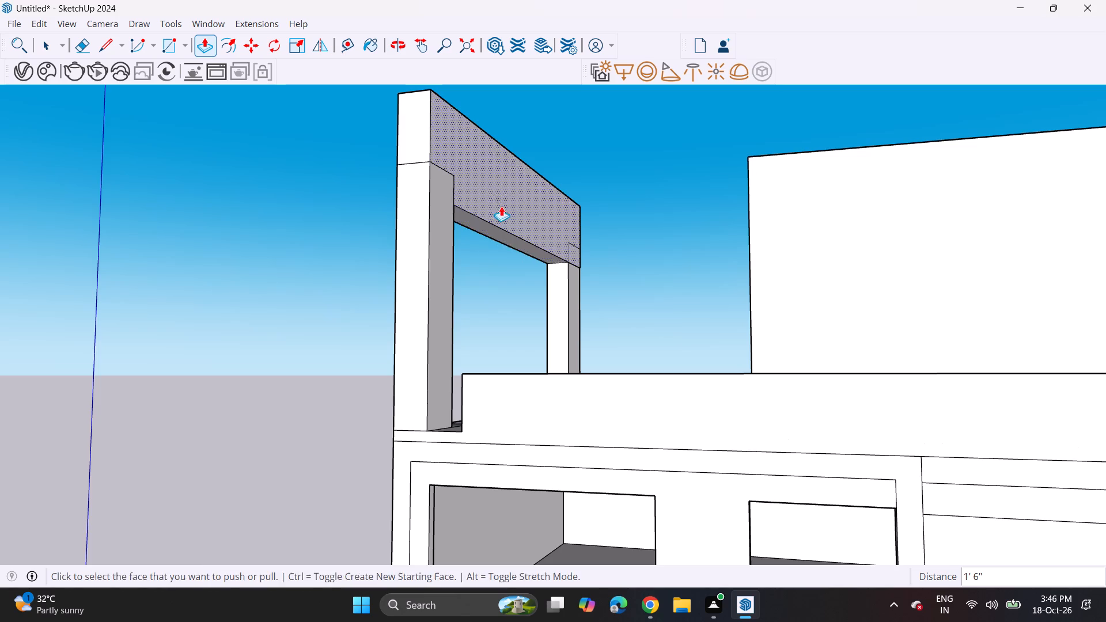
# Draw lines on the side beam's inner face to separate its lower 1' 6" high strip between the posts.
pyautogui.moveTo(494, 188); pyautogui.dragTo(438, 270, button='middle')
pyautogui.moveTo(108, 49); pyautogui.dragTo(121, 59)
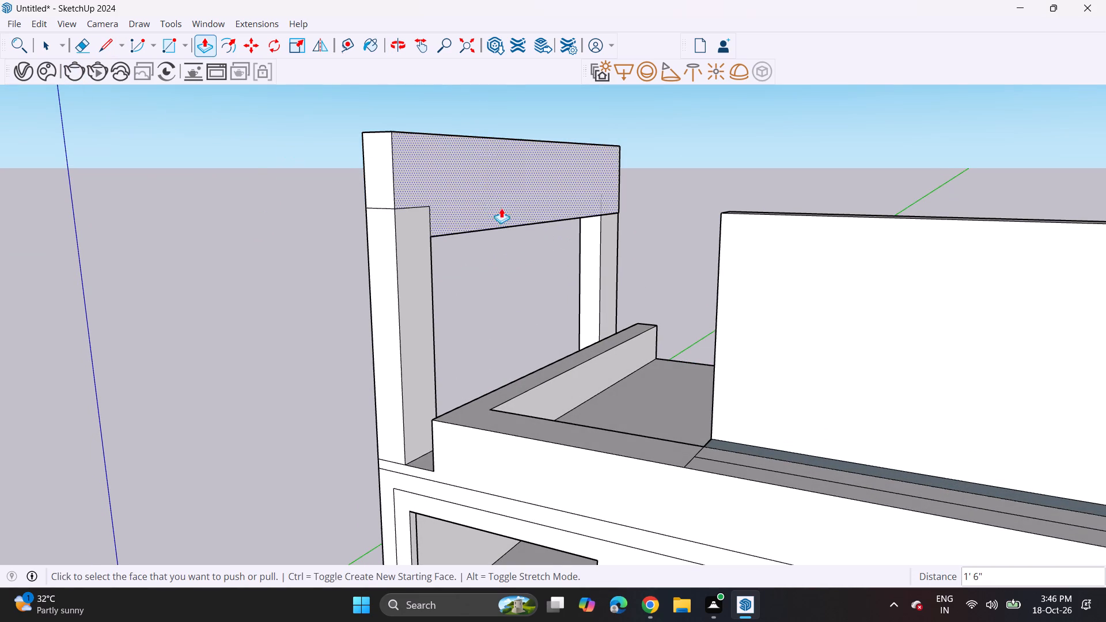
pyautogui.moveTo(111, 52); pyautogui.dragTo(117, 52)
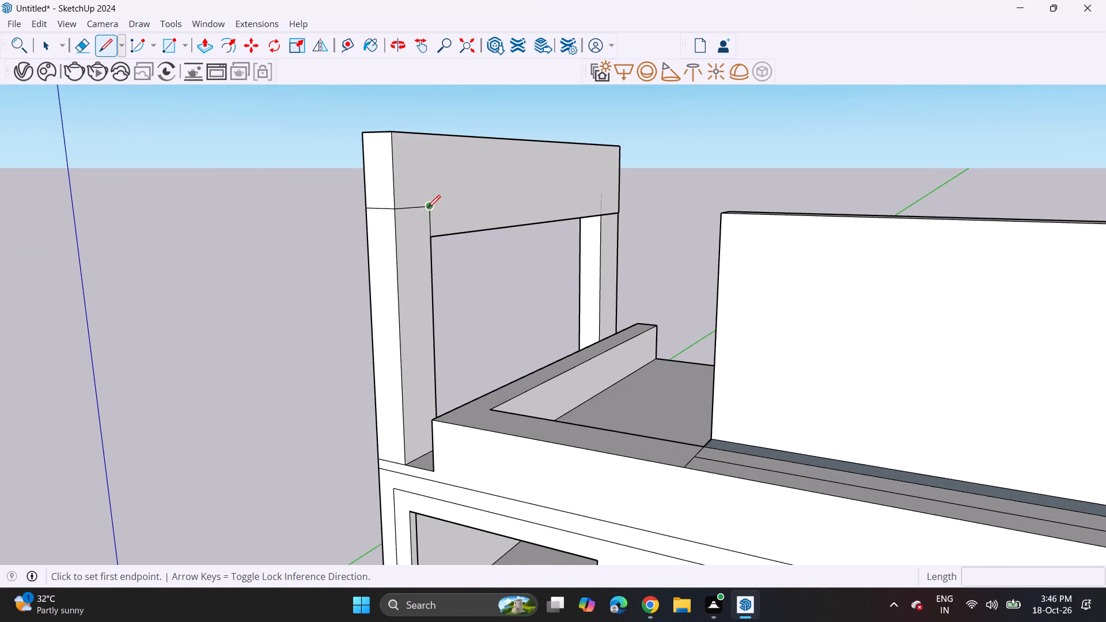
pyautogui.moveTo(429, 207); pyautogui.dragTo(435, 209)
pyautogui.moveTo(604, 195); pyautogui.dragTo(601, 205)
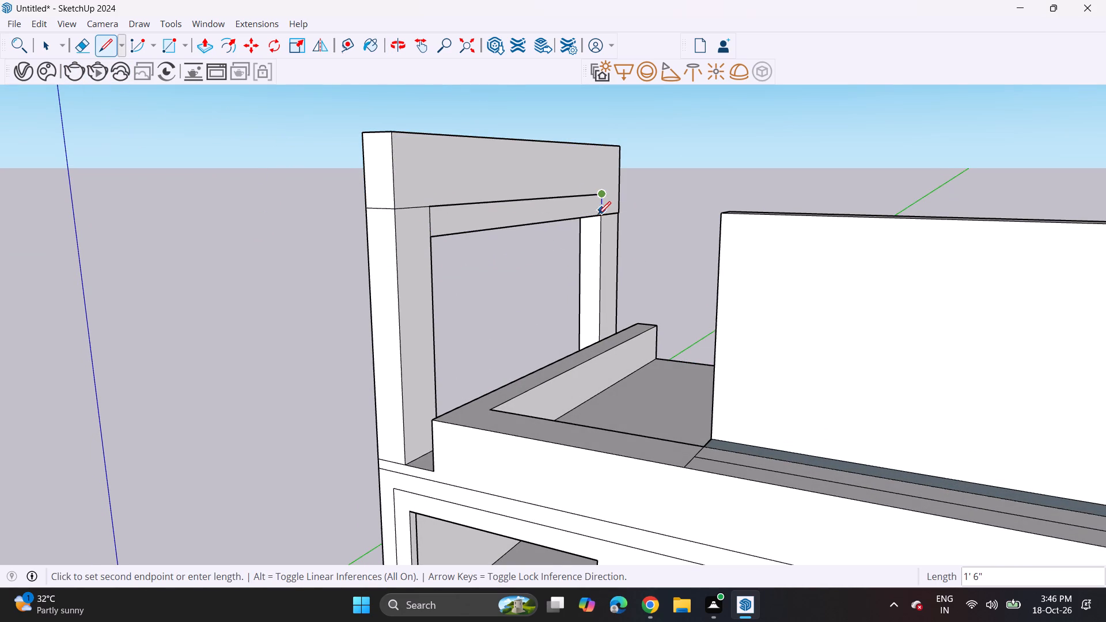
pyautogui.click(597, 218)
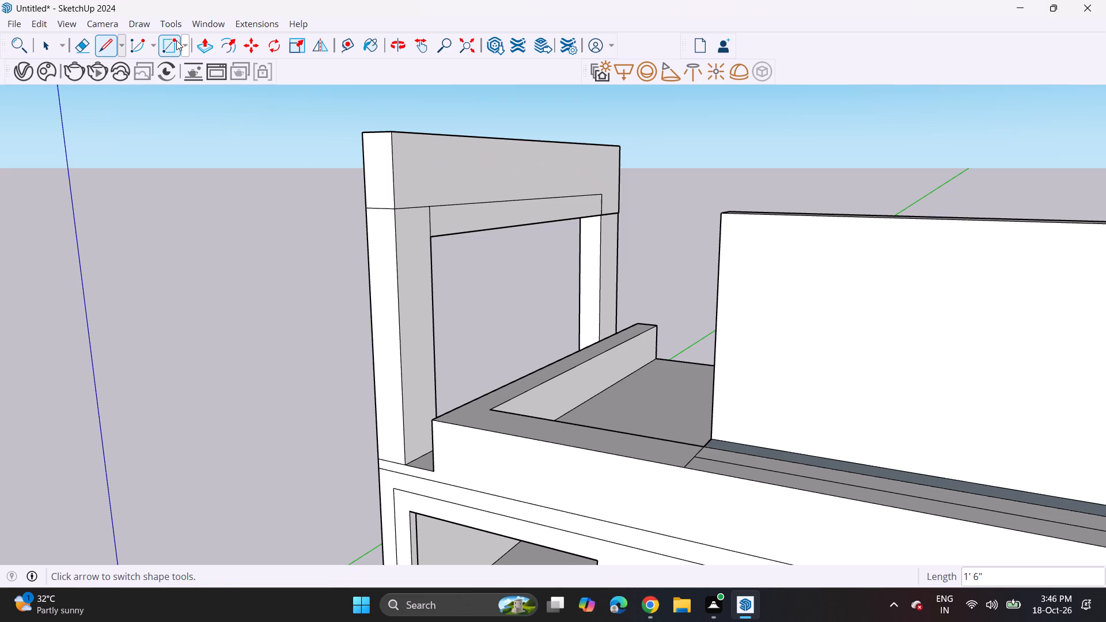
# Extend the separated strip on the side beam about 40' 2 1/4" to the upper wall's far edge, forming a roof slab.
pyautogui.click(206, 53)
pyautogui.click(478, 215)
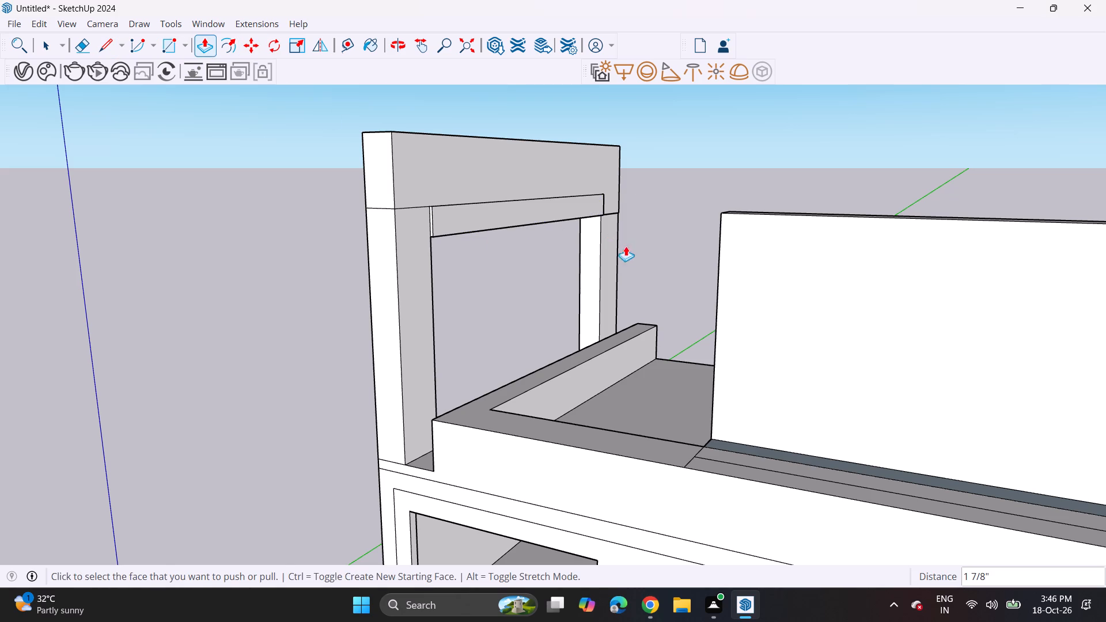
pyautogui.click(536, 211)
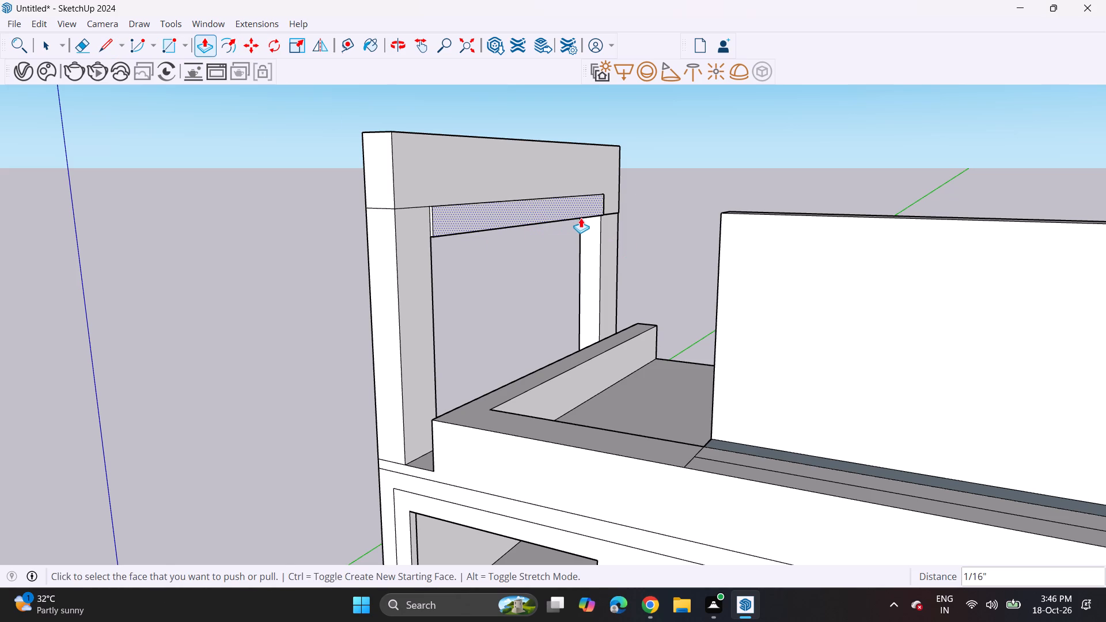
pyautogui.click(554, 207)
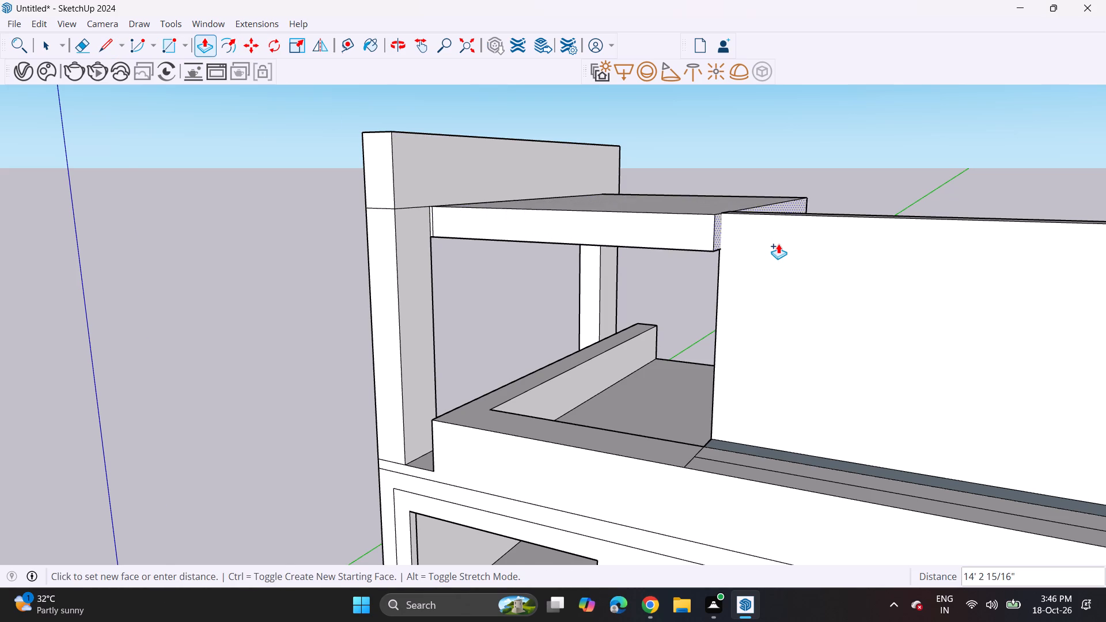
pyautogui.scroll(-4, 778, 244)
pyautogui.keyDown('shift'); pyautogui.moveTo(778, 244); pyautogui.dragTo(547, 206, button='middle'); pyautogui.keyUp('shift')
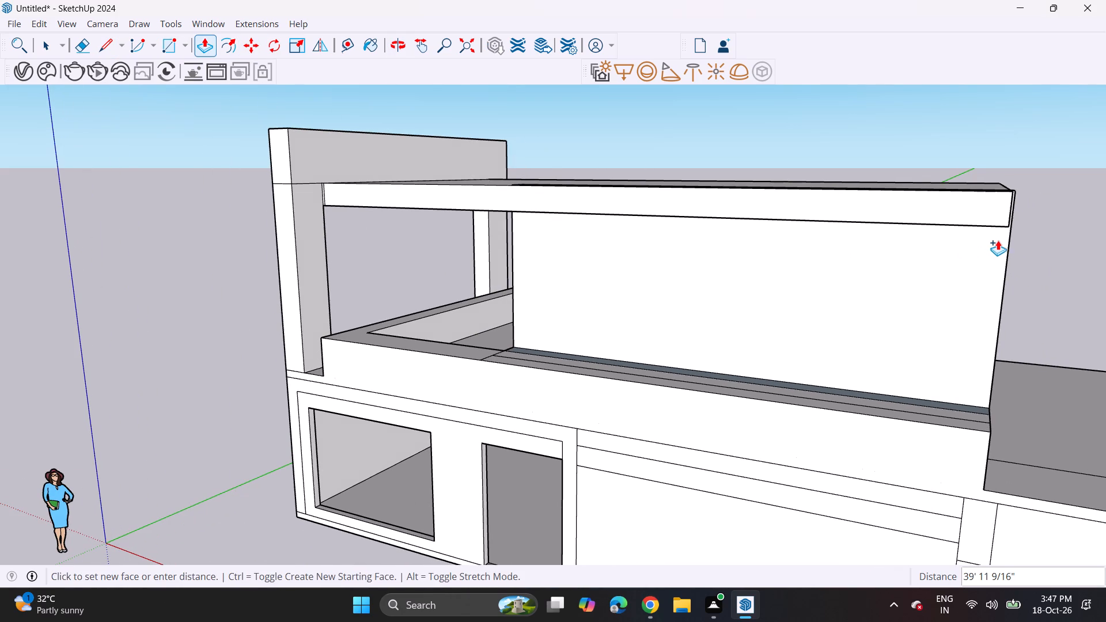
pyautogui.click(1008, 274)
# Pull the roof slab's front face forward about 2' 7 13/16" to line up with the parapet's front edge.
pyautogui.moveTo(956, 242); pyautogui.dragTo(657, 233, button='middle')
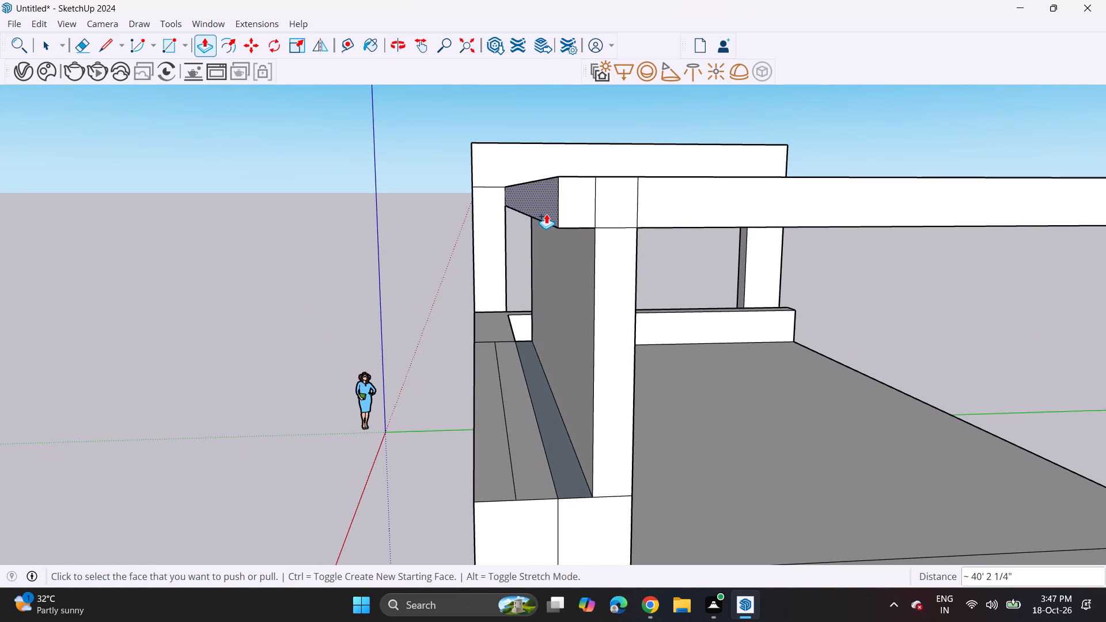
pyautogui.click(546, 214)
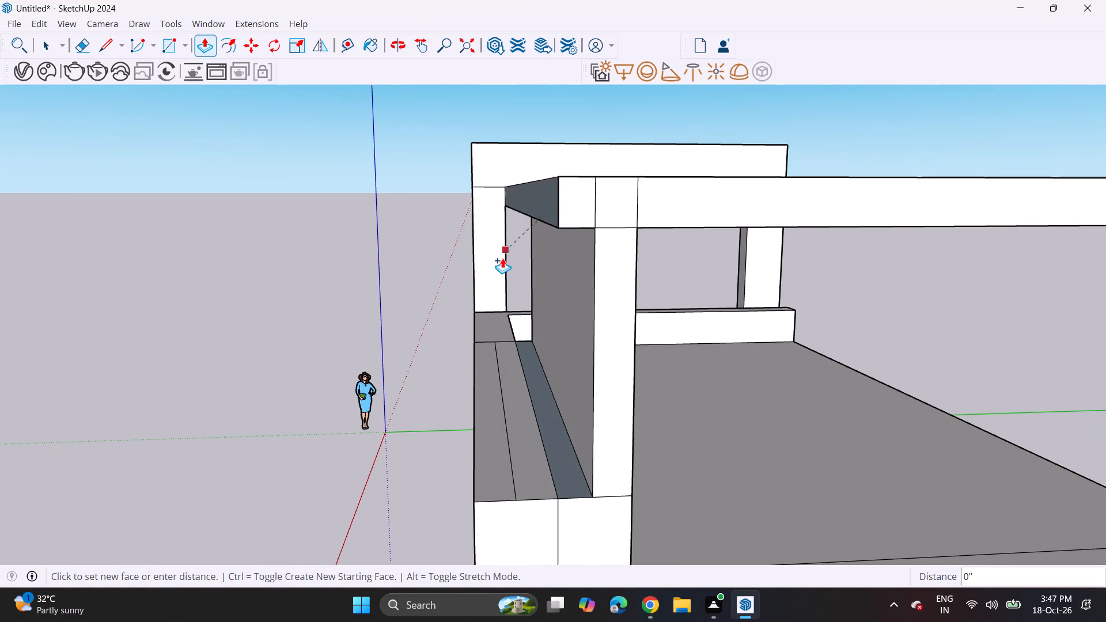
pyautogui.click(472, 412)
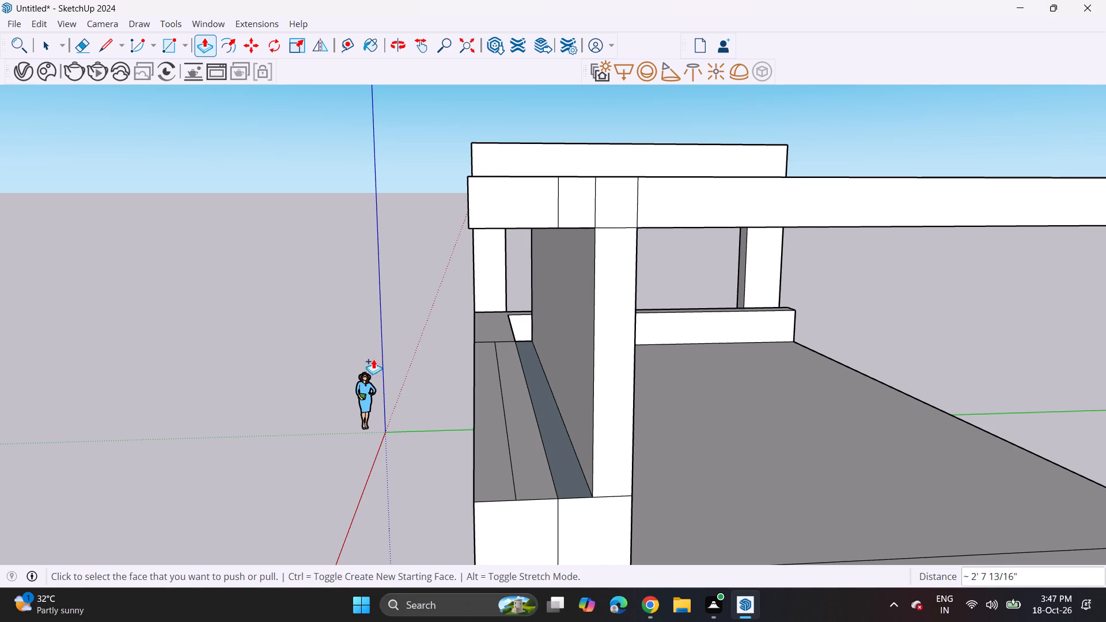
# Draw lines on the terrace floor behind the upper wall, outlining two side wall strips and a rear strip joining them.
pyautogui.moveTo(380, 356); pyautogui.dragTo(855, 327, button='middle')
pyautogui.keyDown('shift'); pyautogui.moveTo(807, 314); pyautogui.dragTo(614, 339, button='middle'); pyautogui.keyUp('shift')
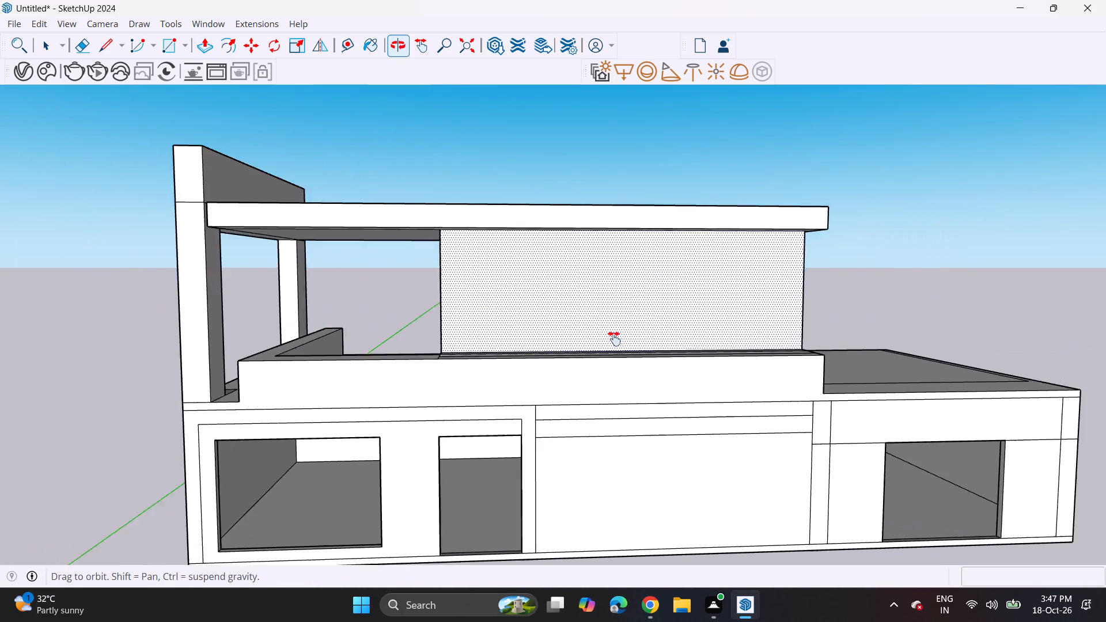
pyautogui.keyDown('shift'); pyautogui.moveTo(614, 339); pyautogui.dragTo(547, 328, button='middle'); pyautogui.keyUp('shift')
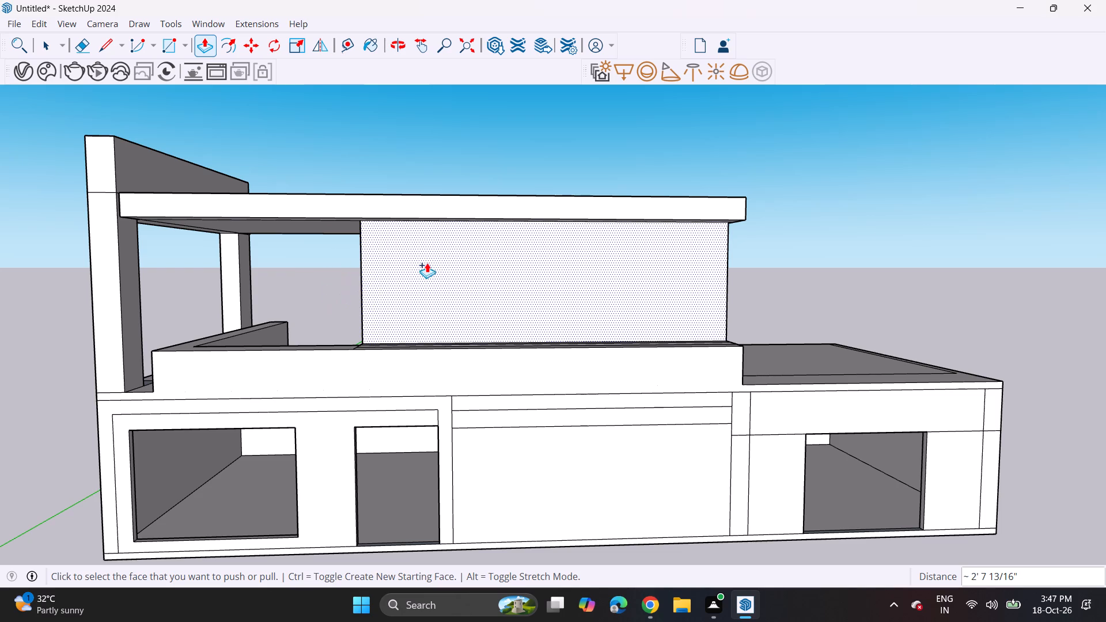
pyautogui.moveTo(359, 274); pyautogui.dragTo(652, 267, button='middle')
pyautogui.scroll(1, 388, 266)
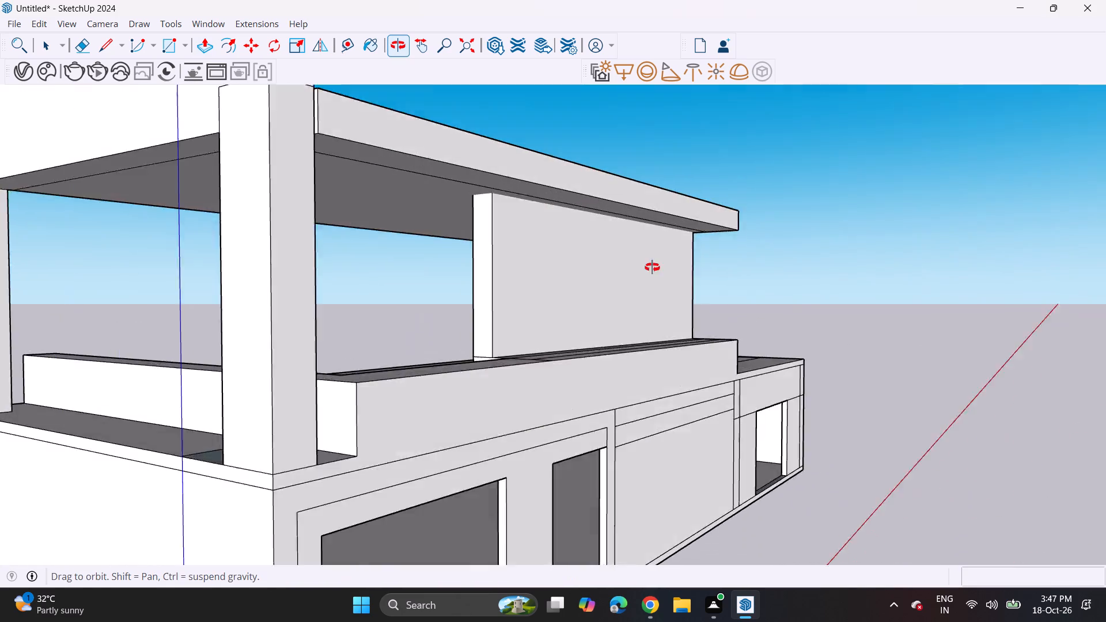
pyautogui.moveTo(652, 267); pyautogui.dragTo(0, 324, button='middle')
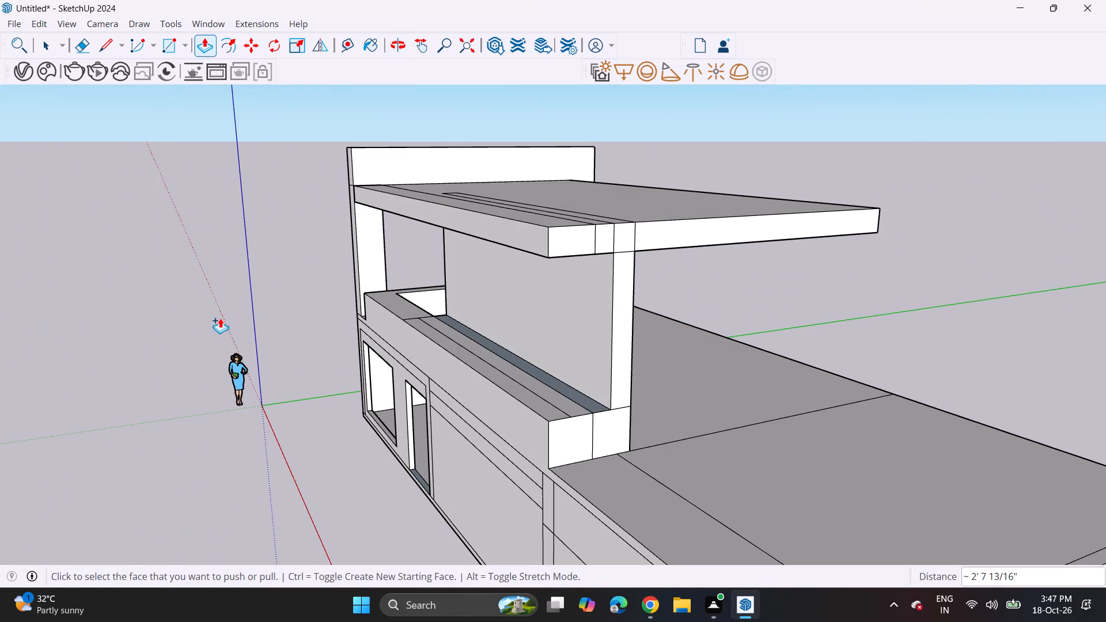
pyautogui.moveTo(880, 312); pyautogui.dragTo(306, 347, button='middle')
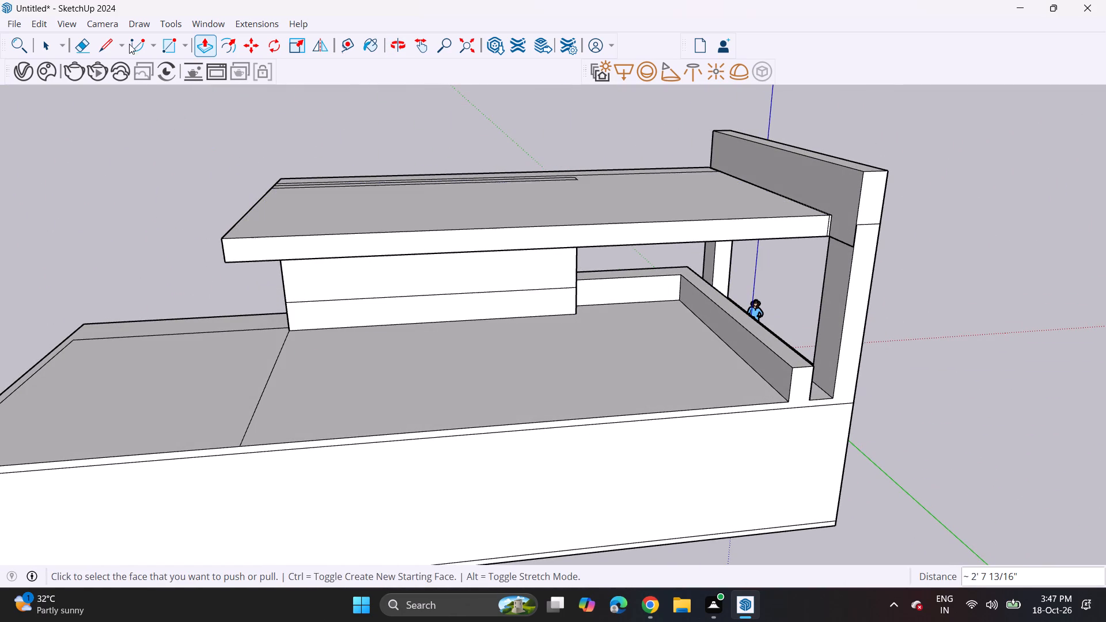
pyautogui.moveTo(105, 40); pyautogui.dragTo(108, 48)
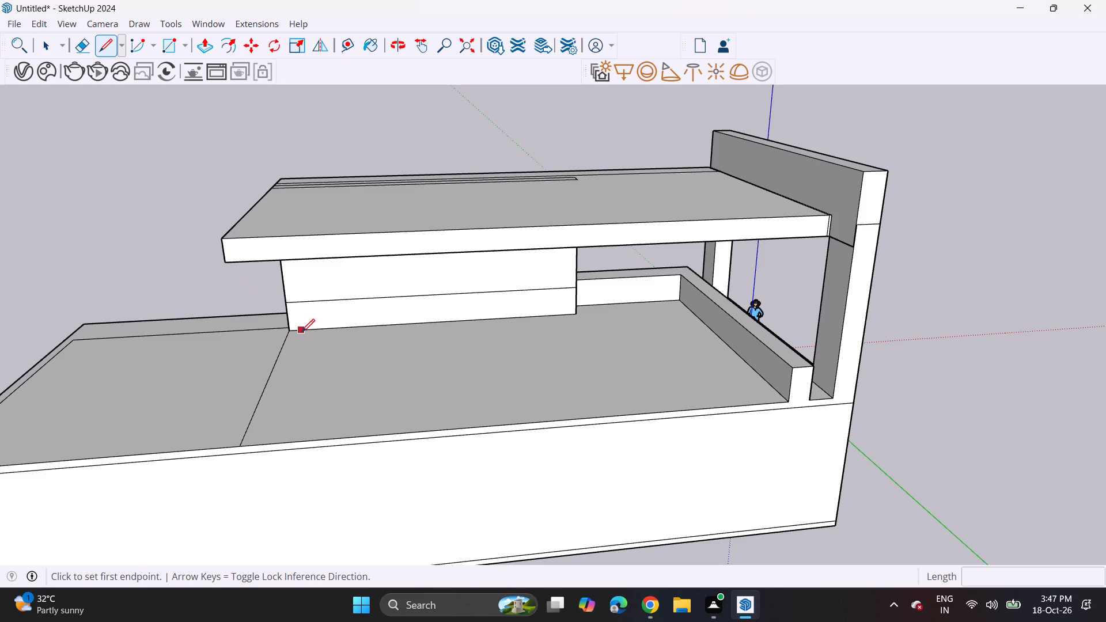
pyautogui.click(302, 332)
pyautogui.click(253, 443)
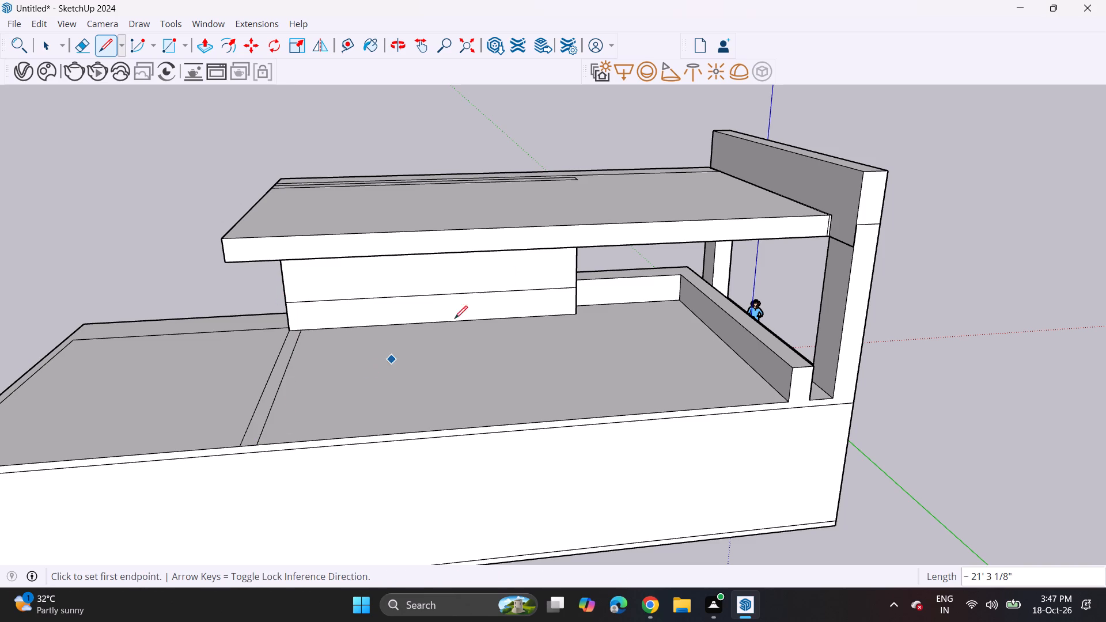
pyautogui.click(568, 316)
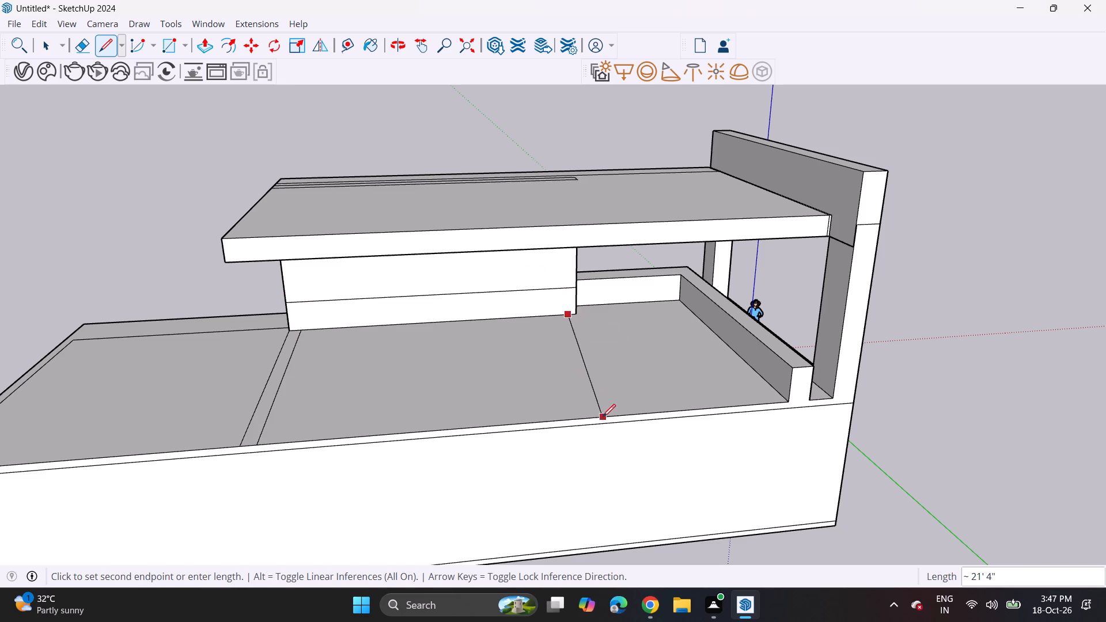
pyautogui.click(626, 418)
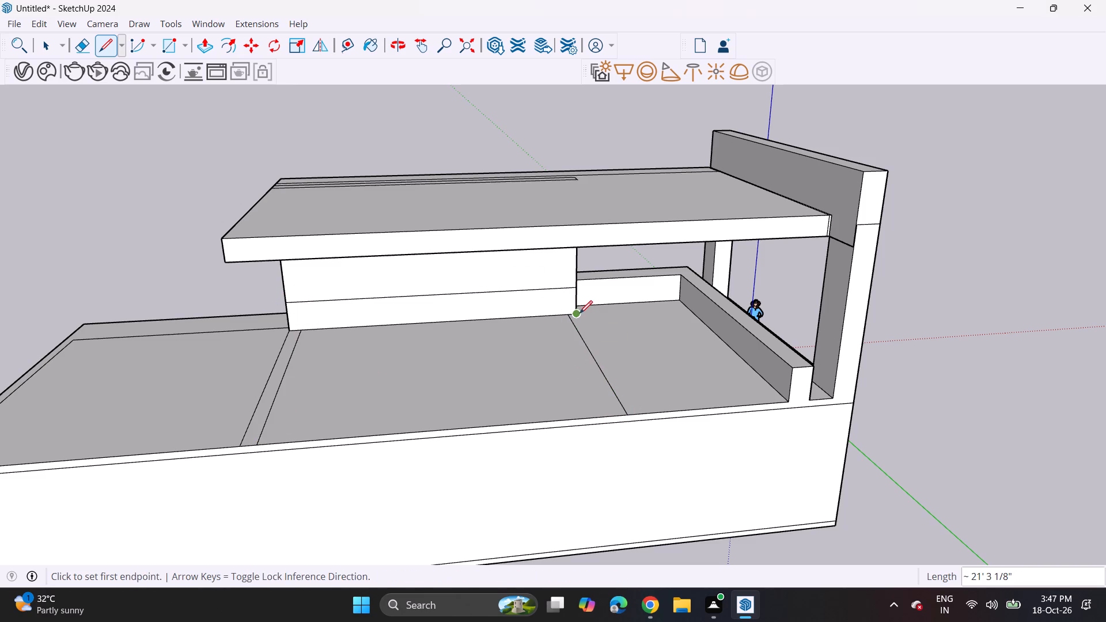
pyautogui.click(579, 312)
pyautogui.click(640, 417)
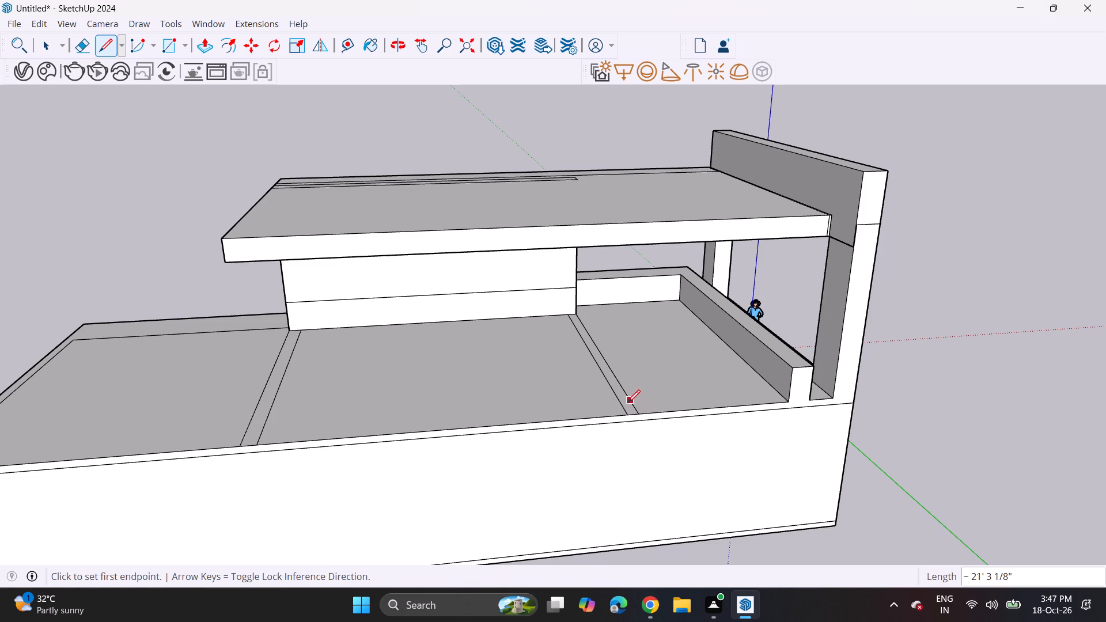
pyautogui.click(632, 406)
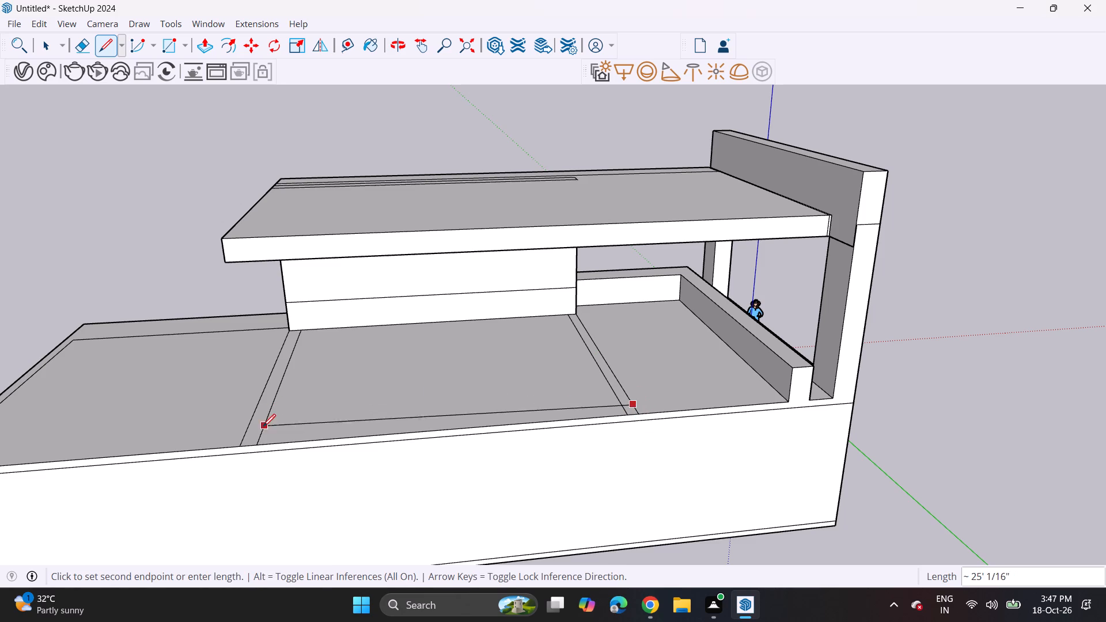
pyautogui.click(247, 434)
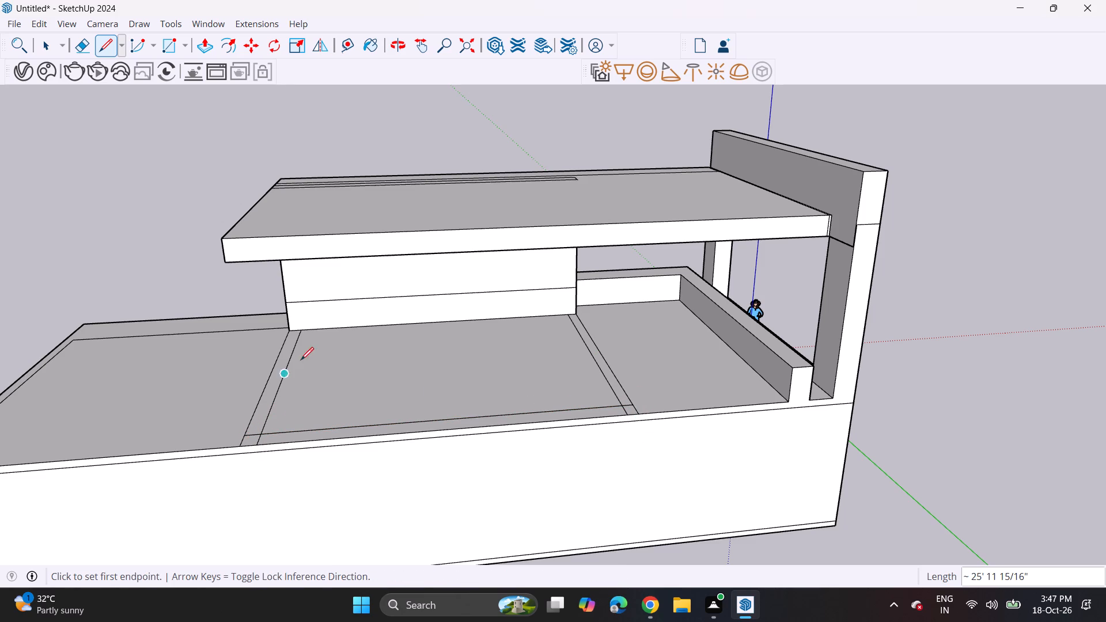
# Erase the overlapping line segments at the rear corners to leave one continuous U-shaped wall outline on the terrace floor.
pyautogui.moveTo(83, 42); pyautogui.dragTo(84, 48)
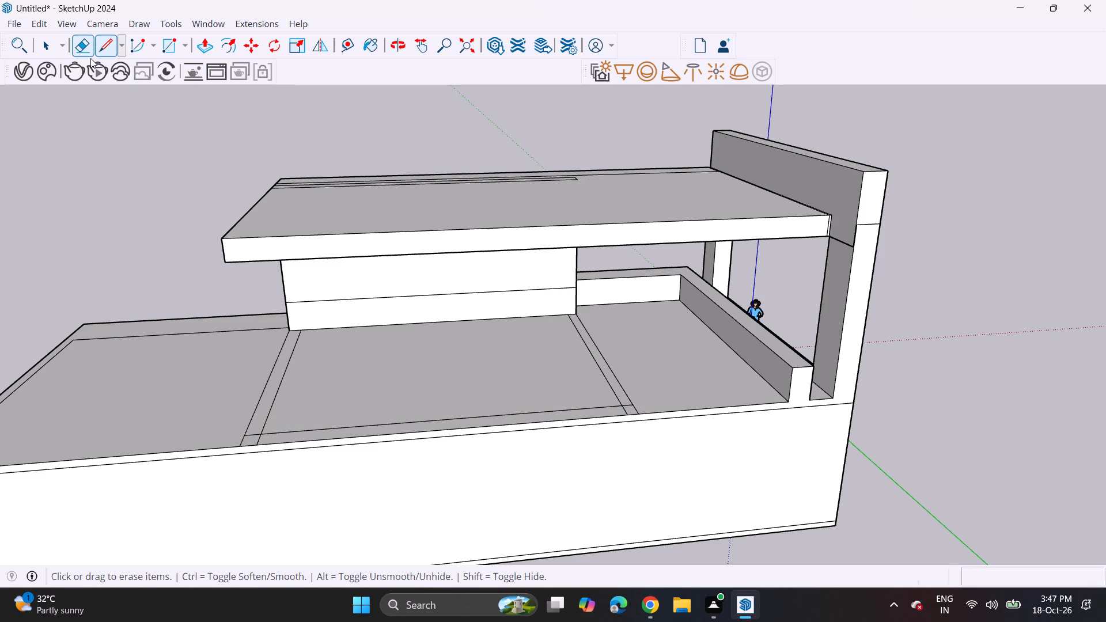
pyautogui.scroll(8, 264, 424)
pyautogui.moveTo(247, 433); pyautogui.dragTo(244, 450)
pyautogui.moveTo(244, 450); pyautogui.dragTo(270, 449)
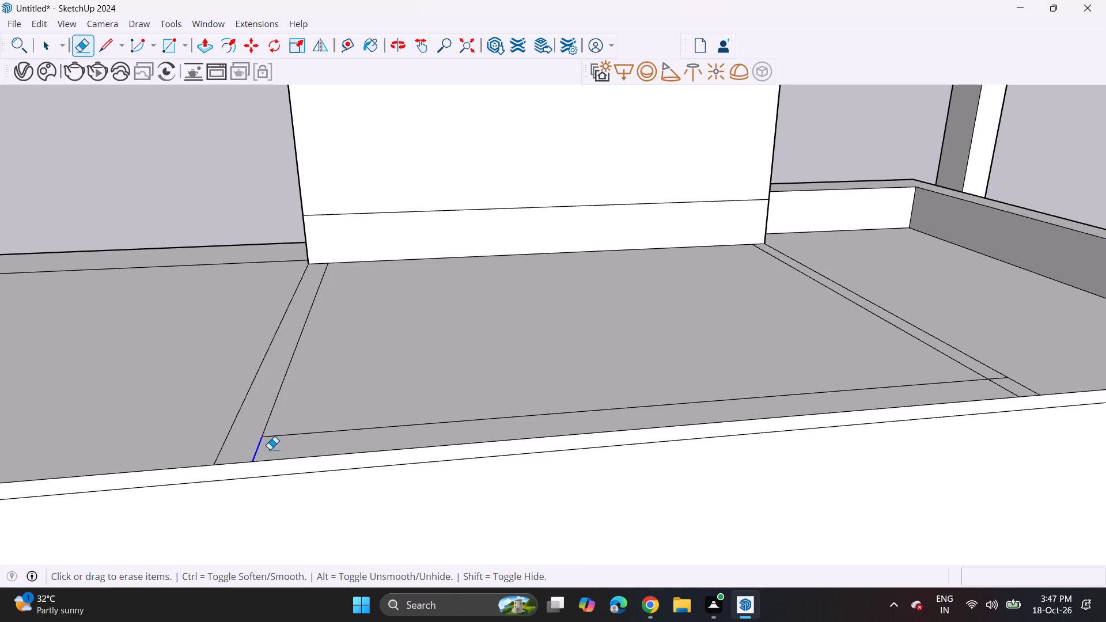
pyautogui.scroll(-4, 691, 415)
pyautogui.moveTo(920, 393); pyautogui.dragTo(920, 398)
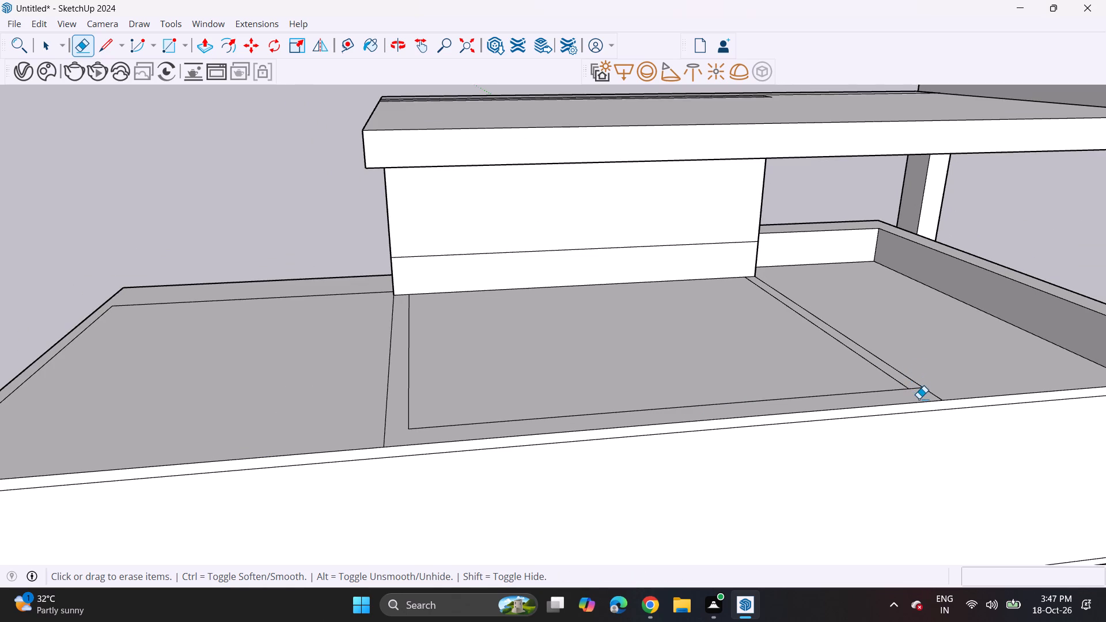
pyautogui.scroll(7, 919, 399)
pyautogui.click(912, 388)
pyautogui.scroll(-9, 897, 386)
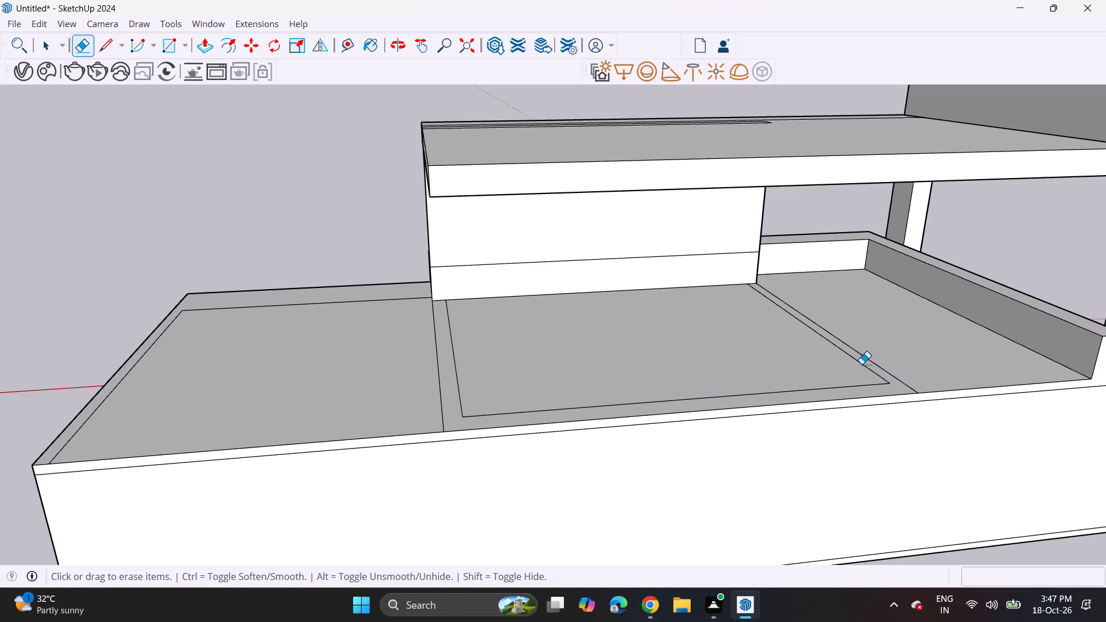
# Pull the U-shaped wall outline up 12' 7 9/16" to the top edge of the roof slab.
pyautogui.click(203, 52)
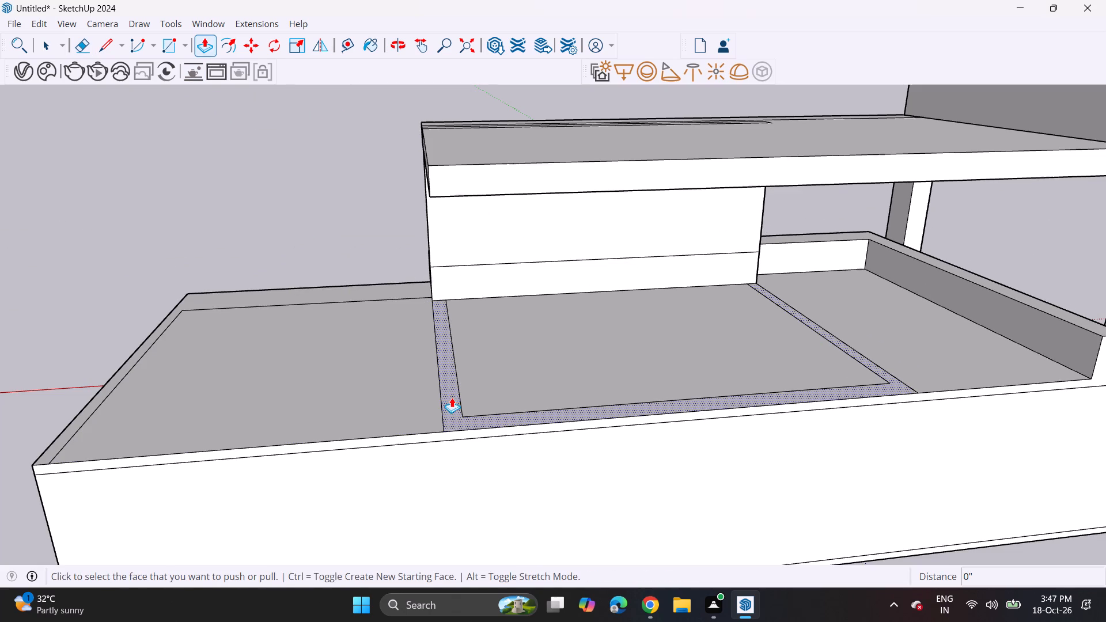
pyautogui.click(454, 403)
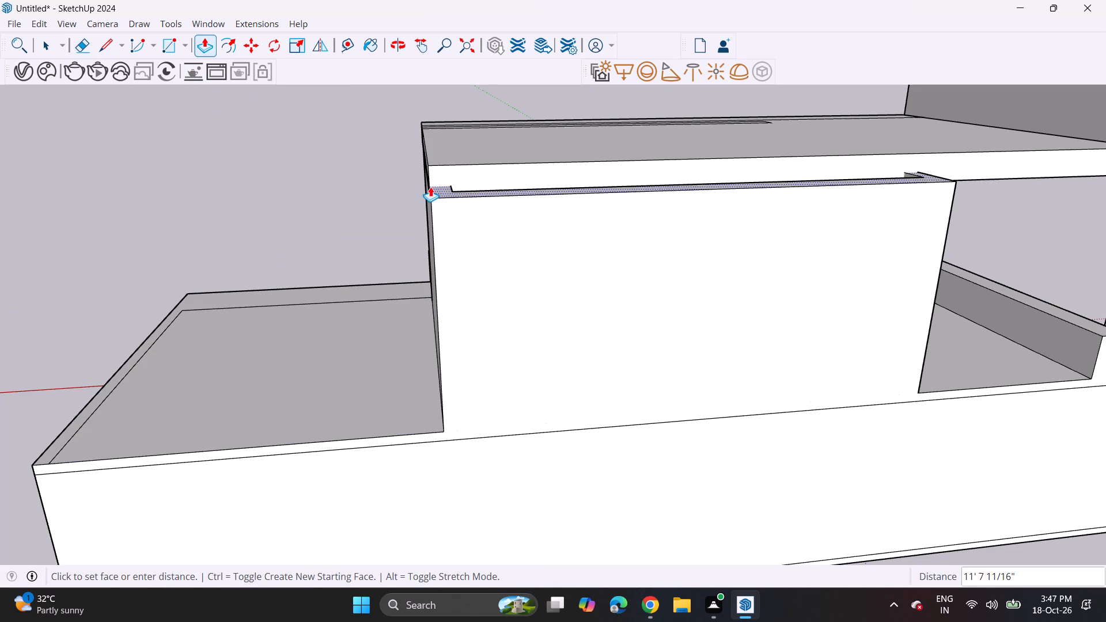
pyautogui.middleClick(448, 166)
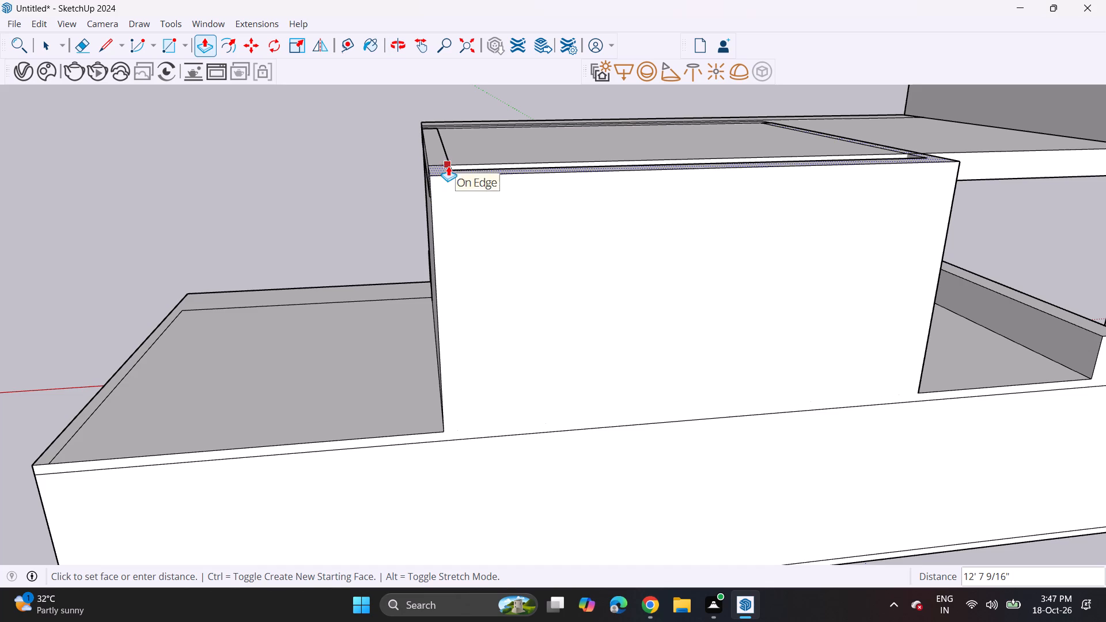
pyautogui.click(448, 166)
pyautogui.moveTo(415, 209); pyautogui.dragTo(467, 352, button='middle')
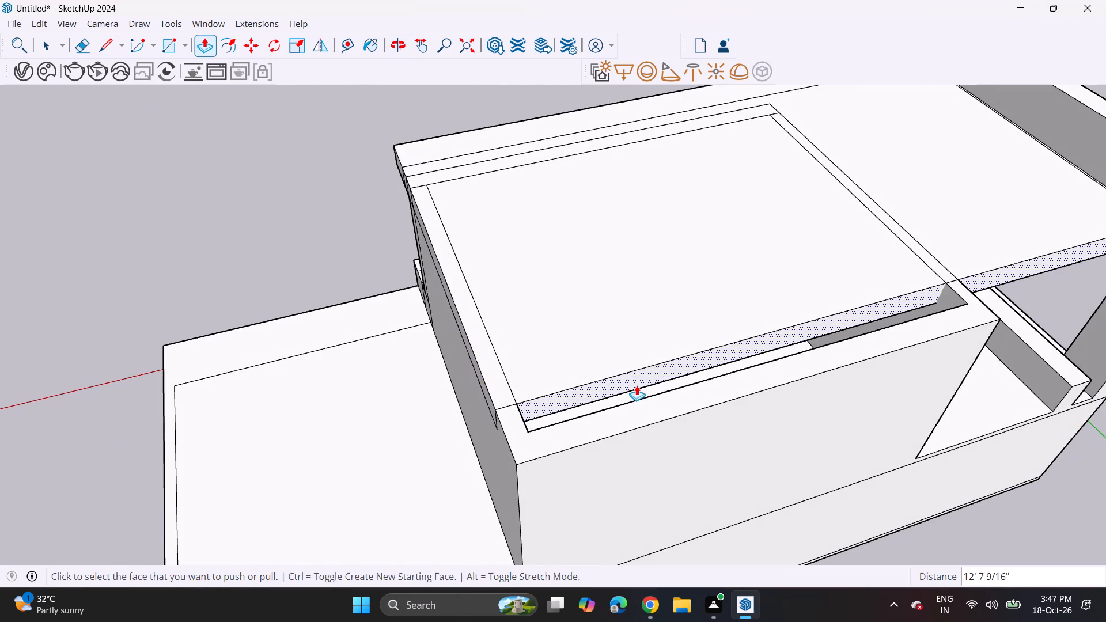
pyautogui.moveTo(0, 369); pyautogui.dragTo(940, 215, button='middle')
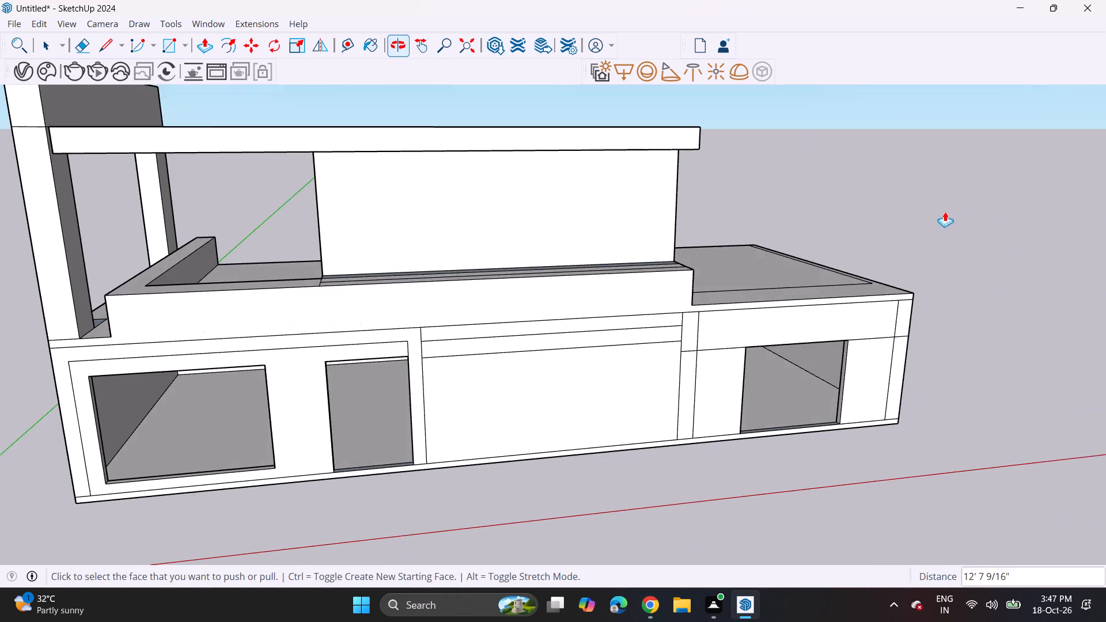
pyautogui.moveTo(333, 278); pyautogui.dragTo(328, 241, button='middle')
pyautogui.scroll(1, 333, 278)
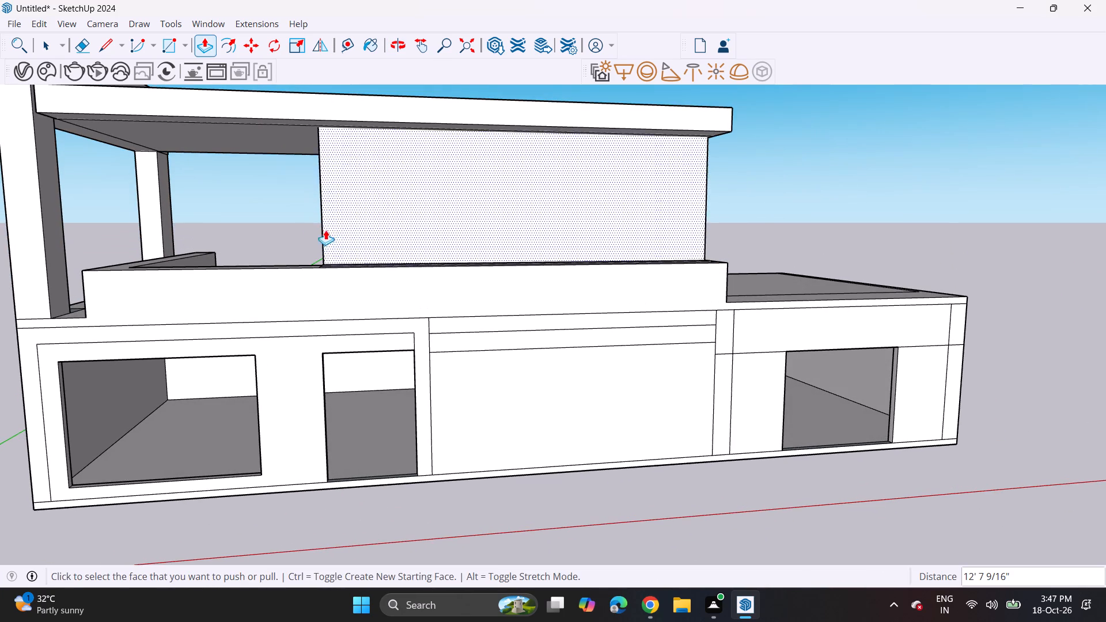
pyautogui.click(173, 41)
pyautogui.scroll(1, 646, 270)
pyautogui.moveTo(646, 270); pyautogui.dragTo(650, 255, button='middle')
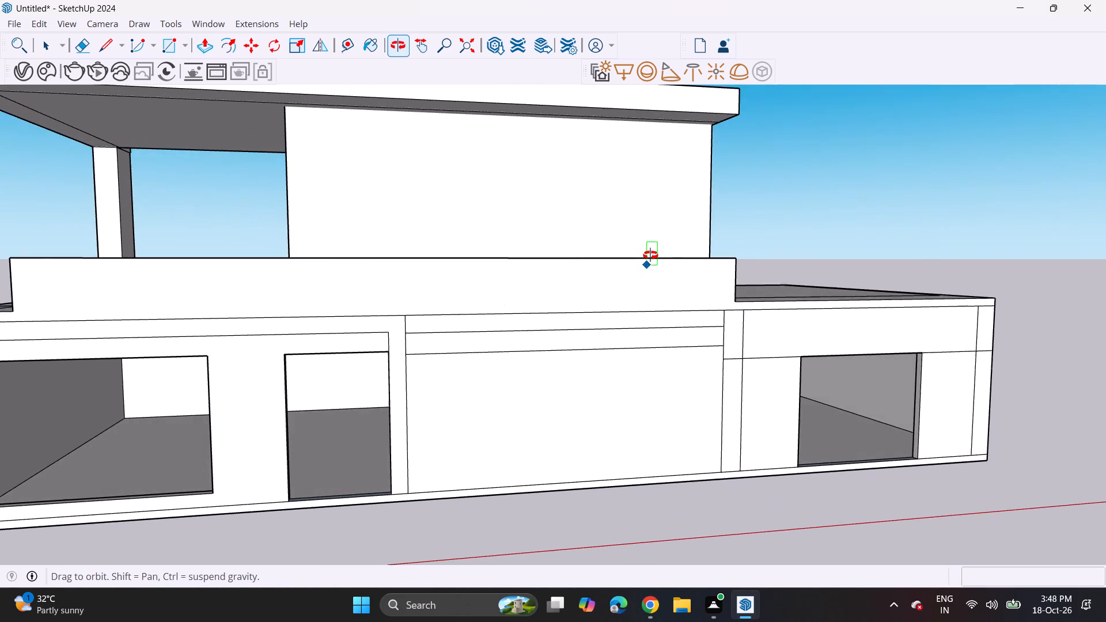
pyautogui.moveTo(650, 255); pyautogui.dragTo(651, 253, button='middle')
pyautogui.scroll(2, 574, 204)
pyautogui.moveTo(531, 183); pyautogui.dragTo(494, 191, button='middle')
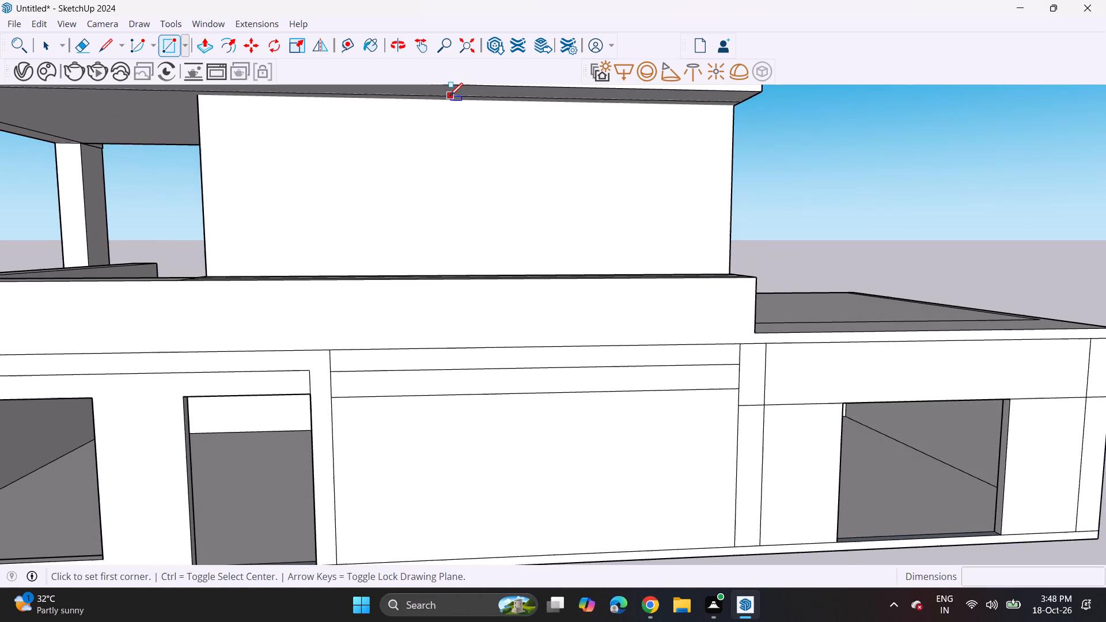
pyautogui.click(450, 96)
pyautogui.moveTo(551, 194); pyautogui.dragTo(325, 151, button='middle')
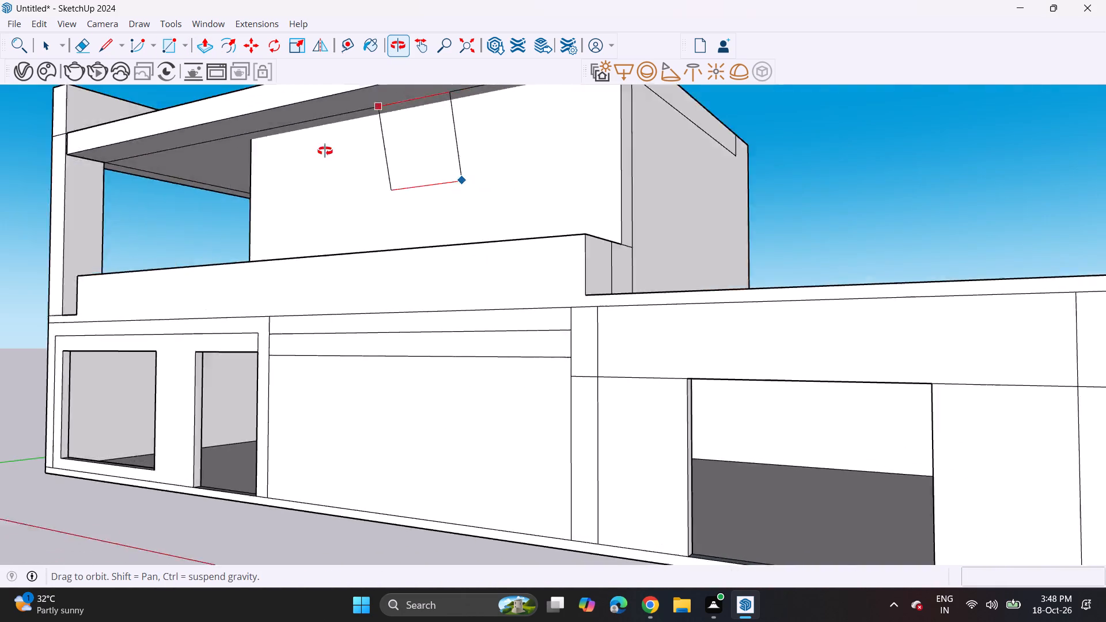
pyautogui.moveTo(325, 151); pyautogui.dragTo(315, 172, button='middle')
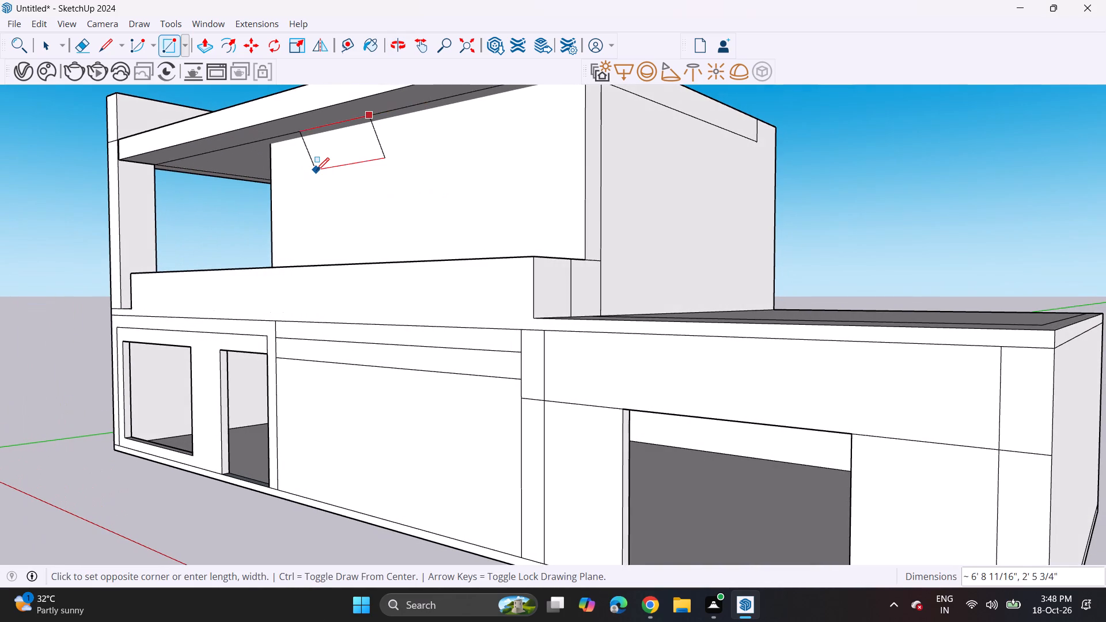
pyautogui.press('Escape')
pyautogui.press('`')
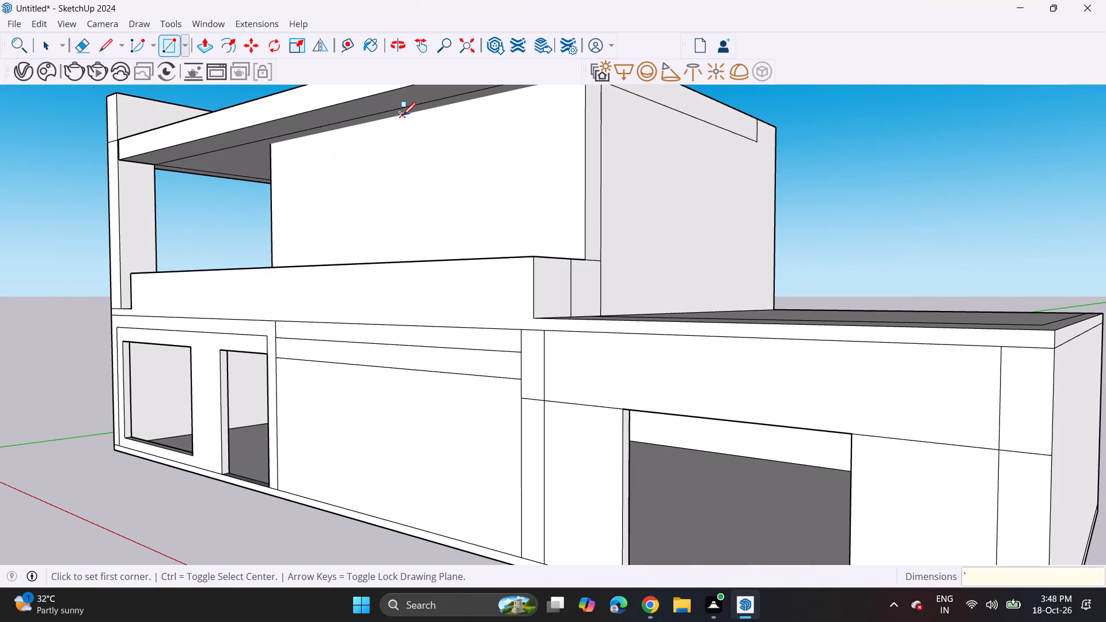
# Draw a window rectangle about 7' 7 5/16" by 7' 11 1/16" on the upper room's front wall, starting at the roof slab's underside.
pyautogui.click(403, 115)
pyautogui.moveTo(517, 221); pyautogui.dragTo(638, 253, button='middle')
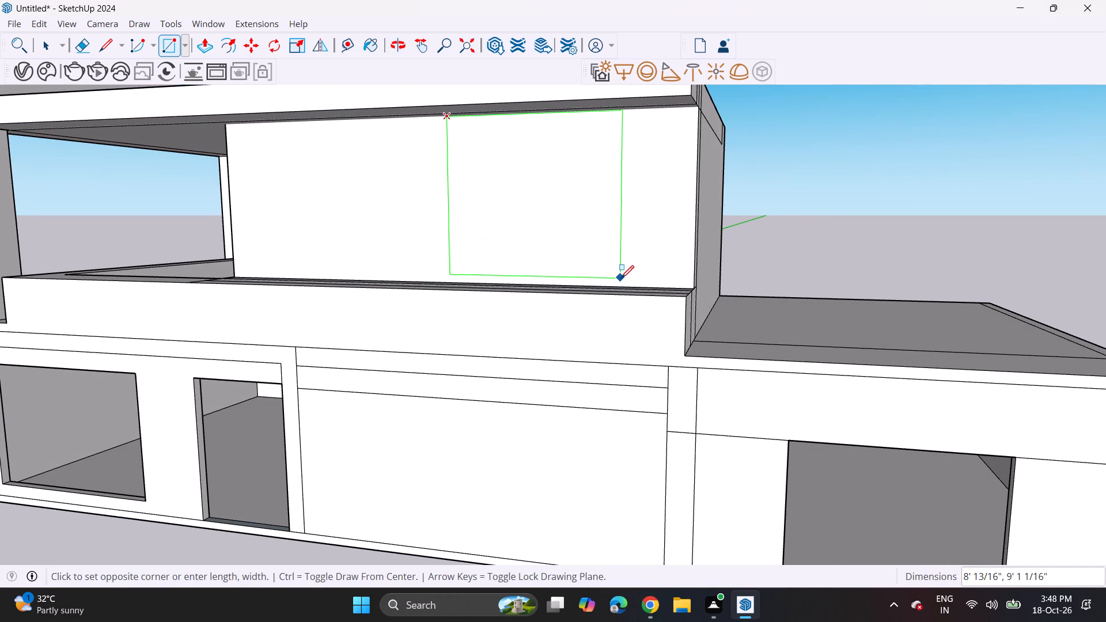
pyautogui.moveTo(621, 278); pyautogui.dragTo(828, 294, button='middle')
pyautogui.keyDown('shift'); pyautogui.scroll(1, 611, 280); pyautogui.keyUp('shift')
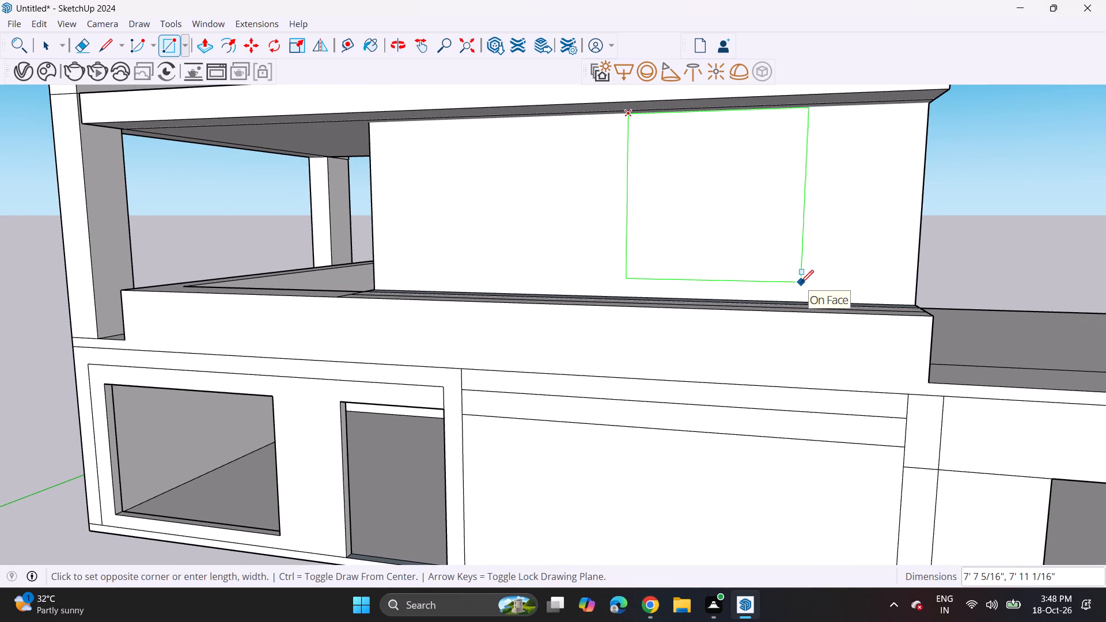
pyautogui.click(801, 283)
# Move the window rectangle about 1' 5 1/8" along the red axis toward the open terrace side.
pyautogui.press('space')
pyautogui.doubleClick(738, 231)
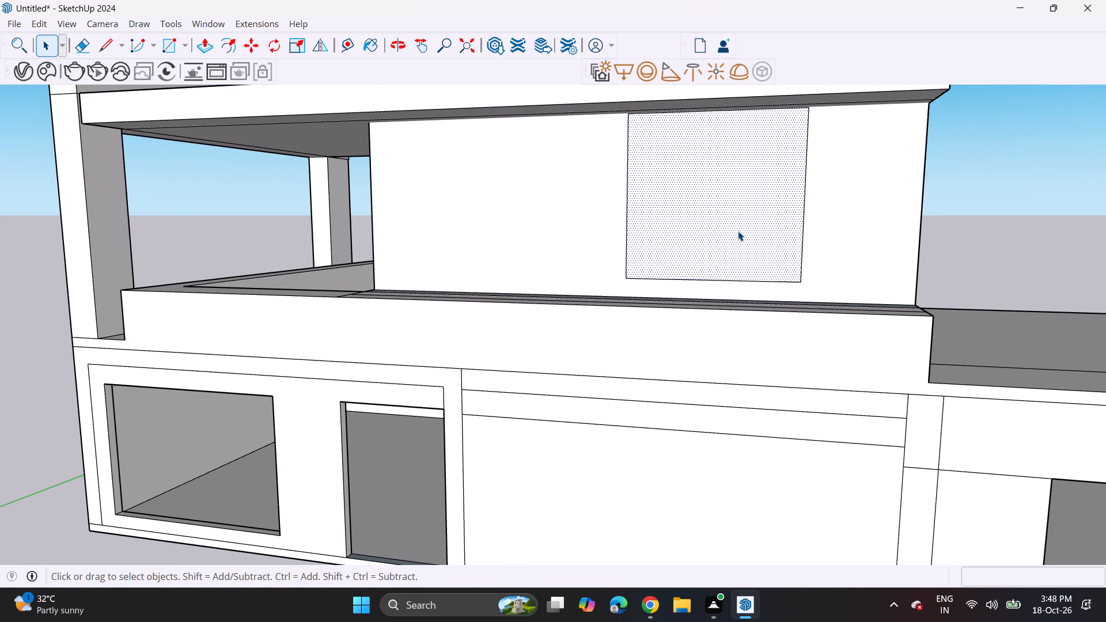
pyautogui.press('m')
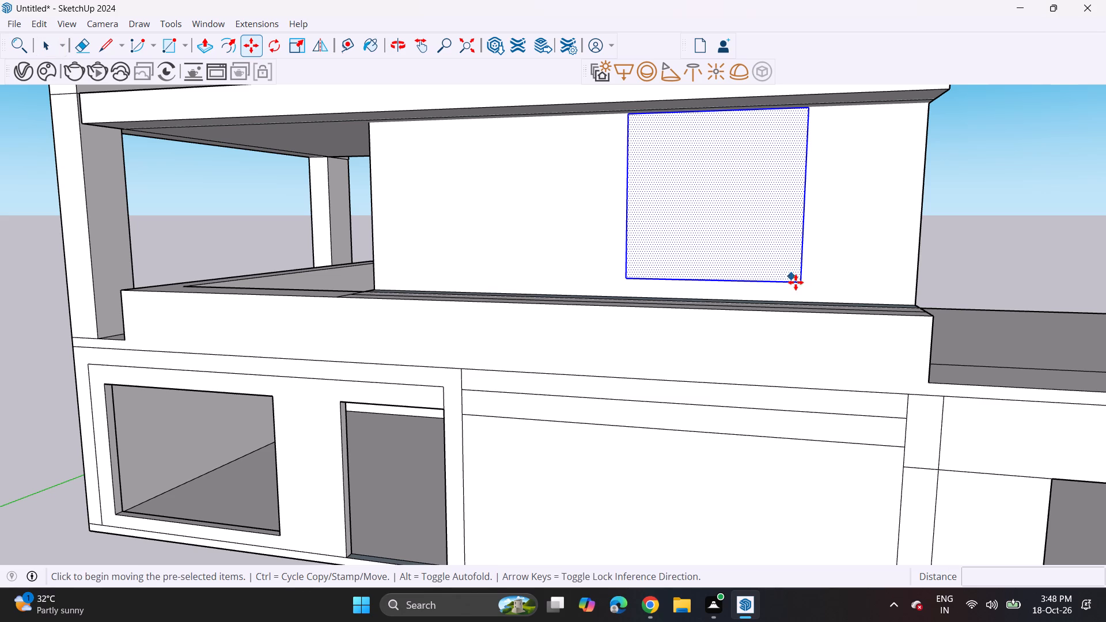
pyautogui.click(803, 286)
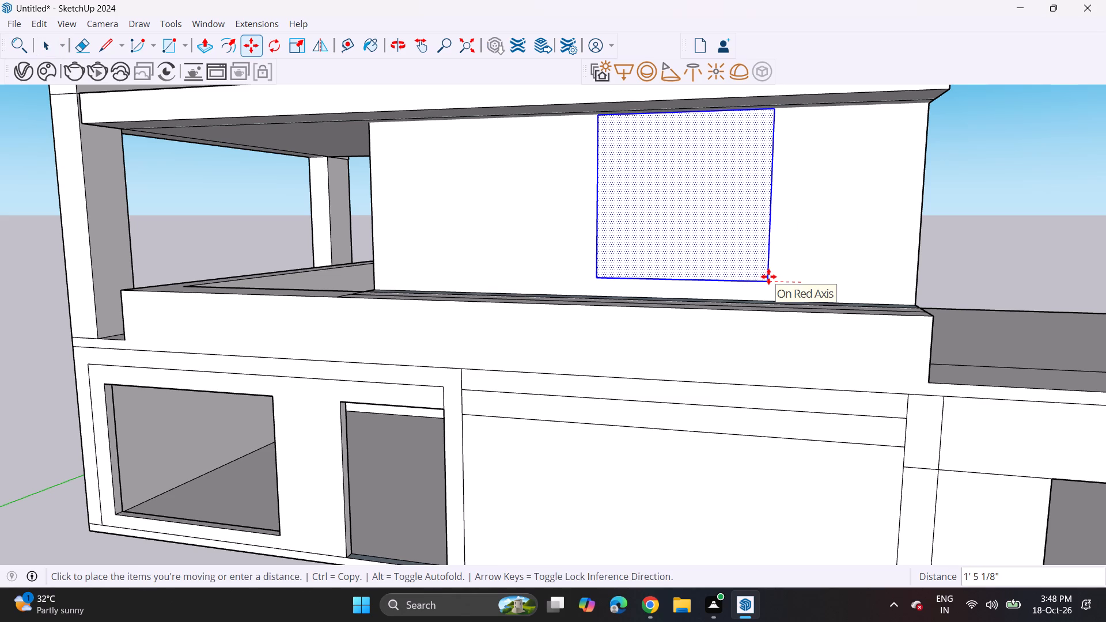
pyautogui.click(768, 276)
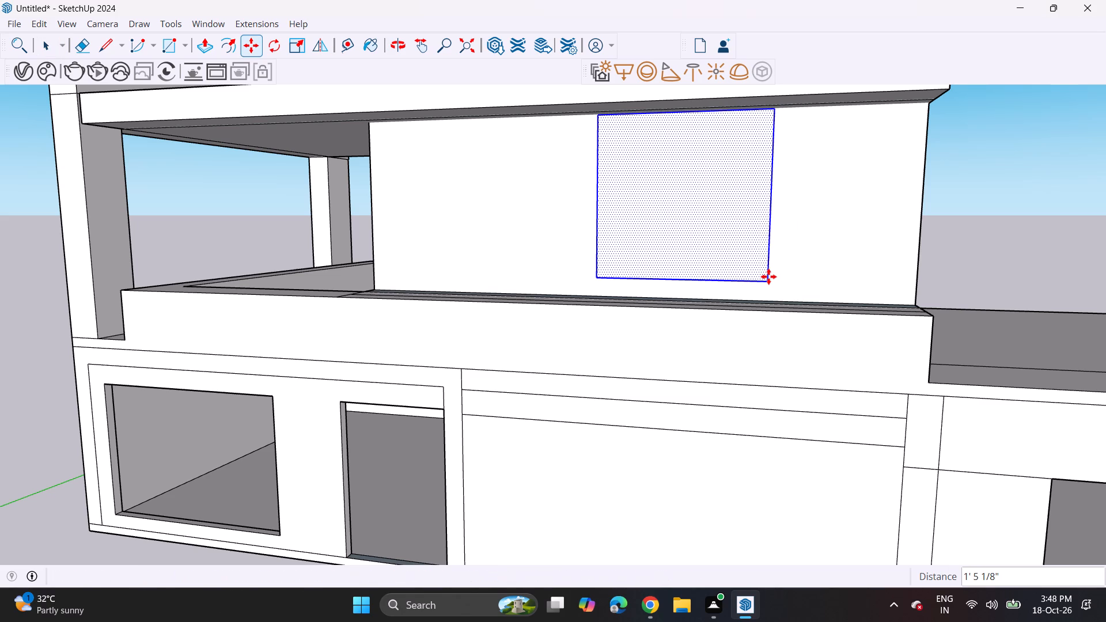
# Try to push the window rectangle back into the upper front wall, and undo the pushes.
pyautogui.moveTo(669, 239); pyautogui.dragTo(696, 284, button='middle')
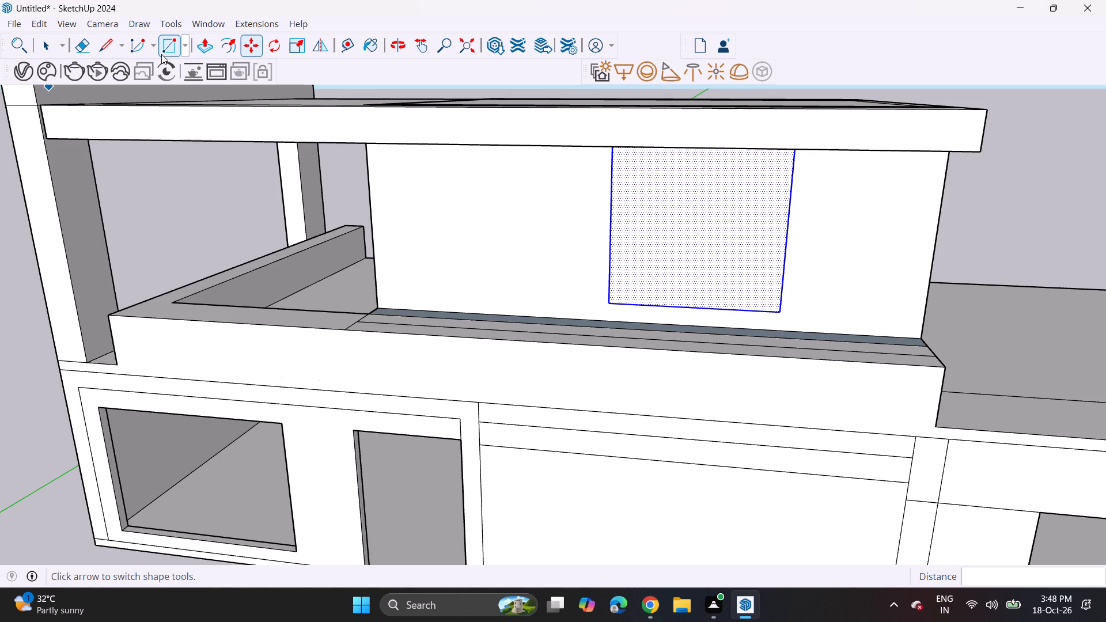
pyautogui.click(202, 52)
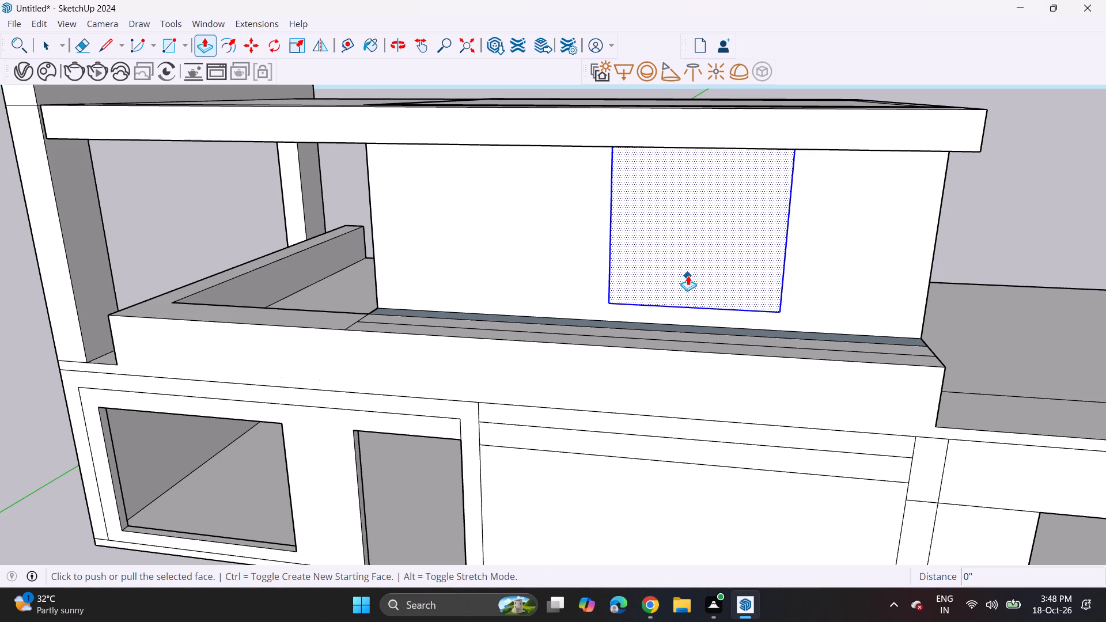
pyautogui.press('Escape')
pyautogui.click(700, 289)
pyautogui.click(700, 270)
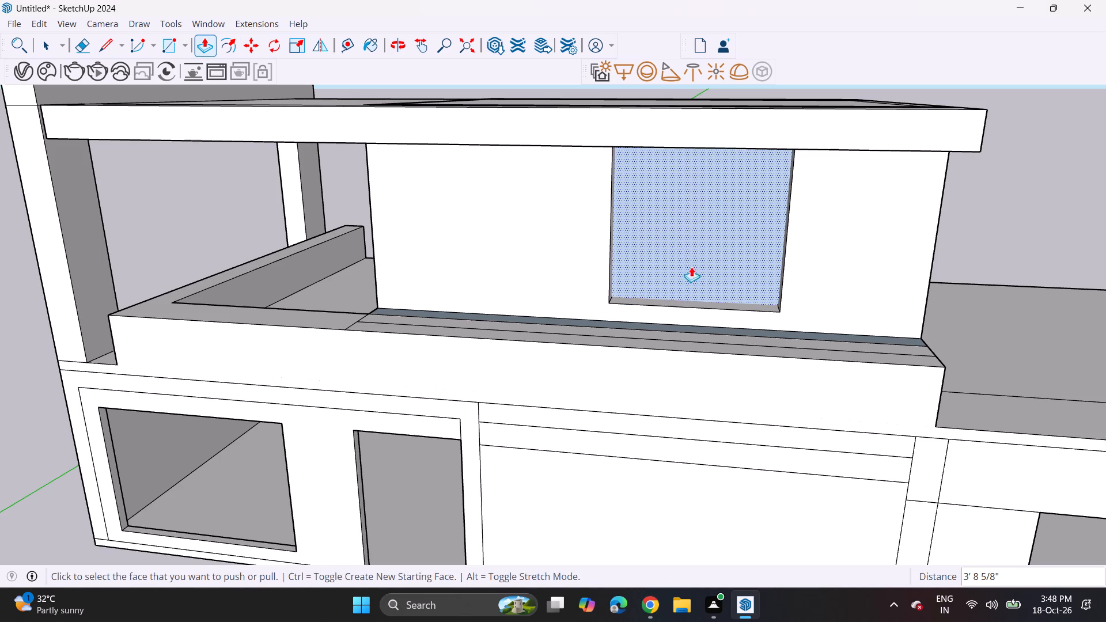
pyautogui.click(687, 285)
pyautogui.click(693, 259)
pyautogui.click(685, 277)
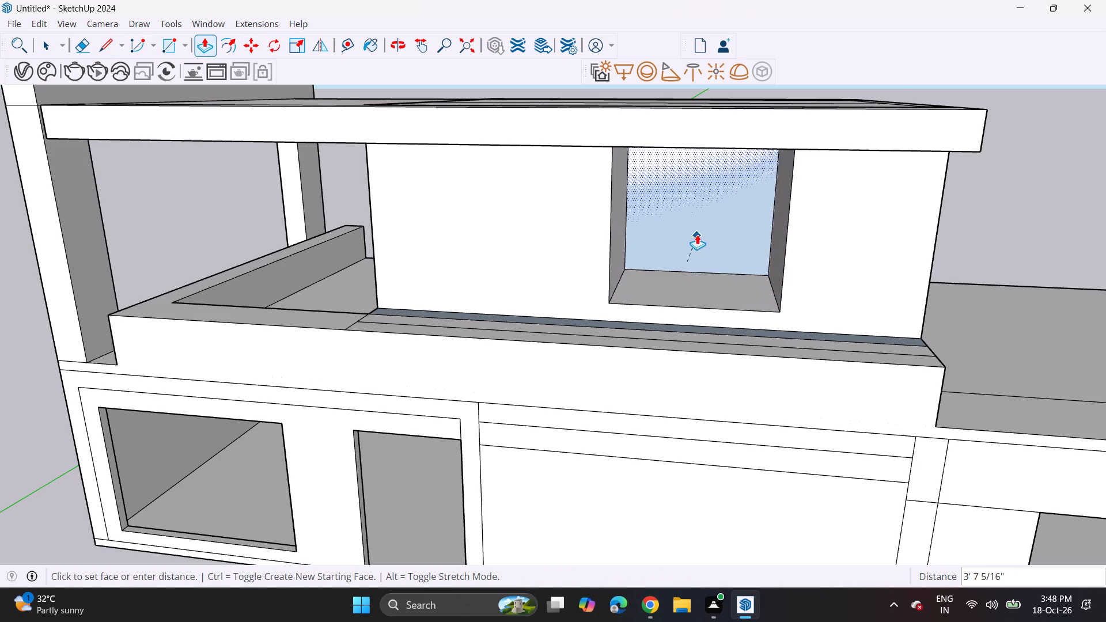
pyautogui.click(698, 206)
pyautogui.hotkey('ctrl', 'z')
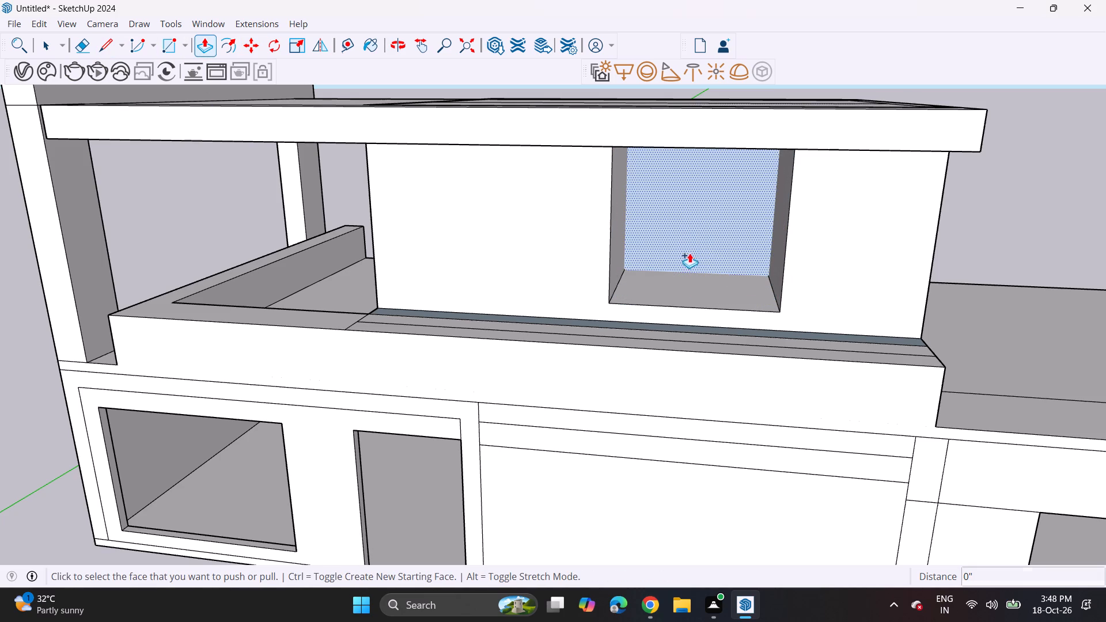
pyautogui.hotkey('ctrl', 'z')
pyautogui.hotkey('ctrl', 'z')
# Push the window rectangle in 1' 3 5/16", through the full wall thickness, to cut the window opening.
pyautogui.moveTo(652, 278); pyautogui.dragTo(816, 239, button='middle')
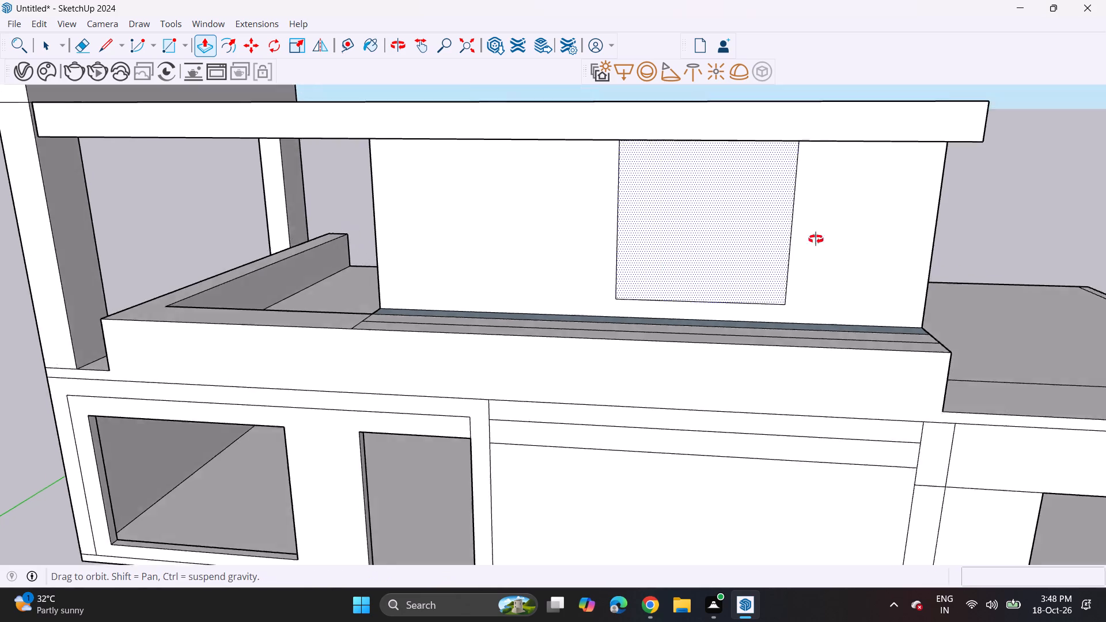
pyautogui.moveTo(816, 239); pyautogui.dragTo(898, 276, button='middle')
pyautogui.click(707, 253)
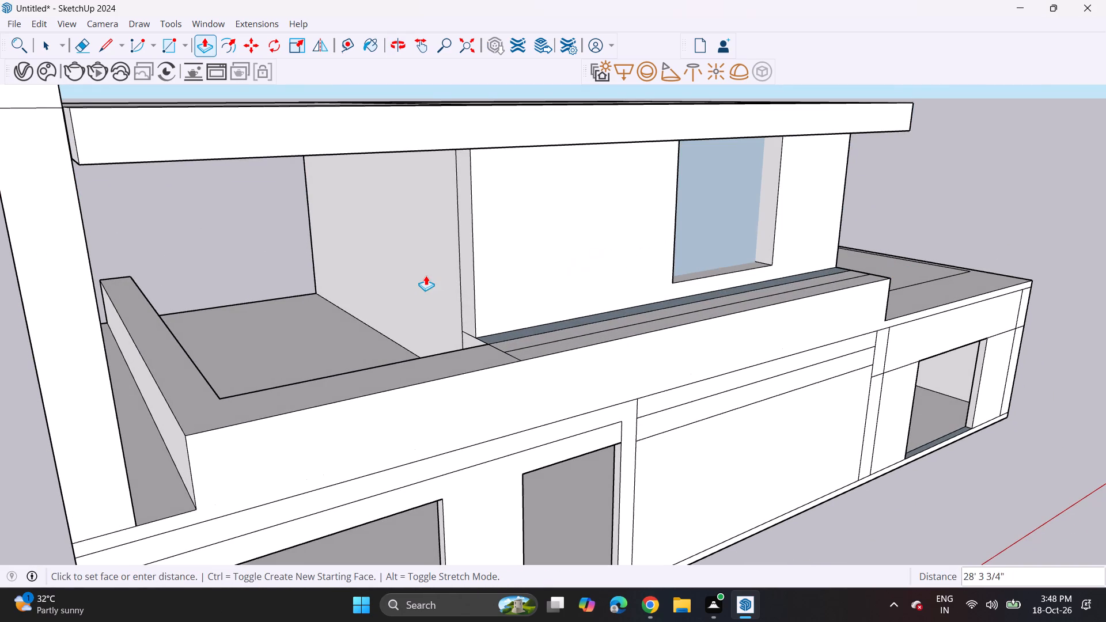
pyautogui.click(463, 276)
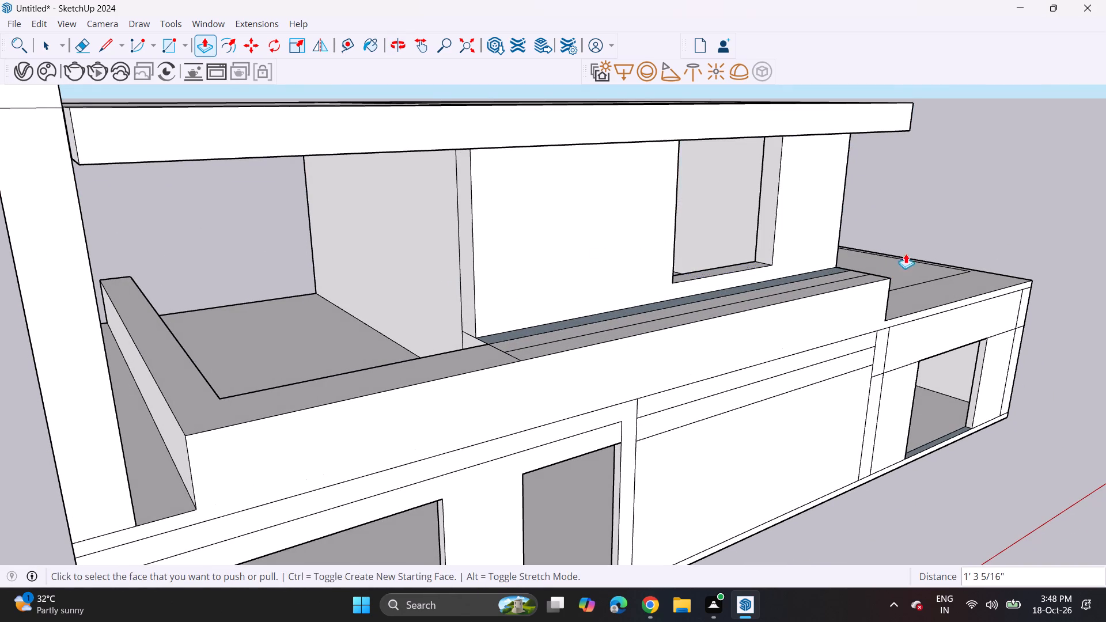
# Push the end face of the roof slab's front overhang back about 2' 1 1/8" at the corner above the lower terrace.
pyautogui.moveTo(888, 246); pyautogui.dragTo(703, 242, button='middle')
pyautogui.scroll(-4, 702, 238)
pyautogui.moveTo(736, 270); pyautogui.dragTo(713, 249, button='middle')
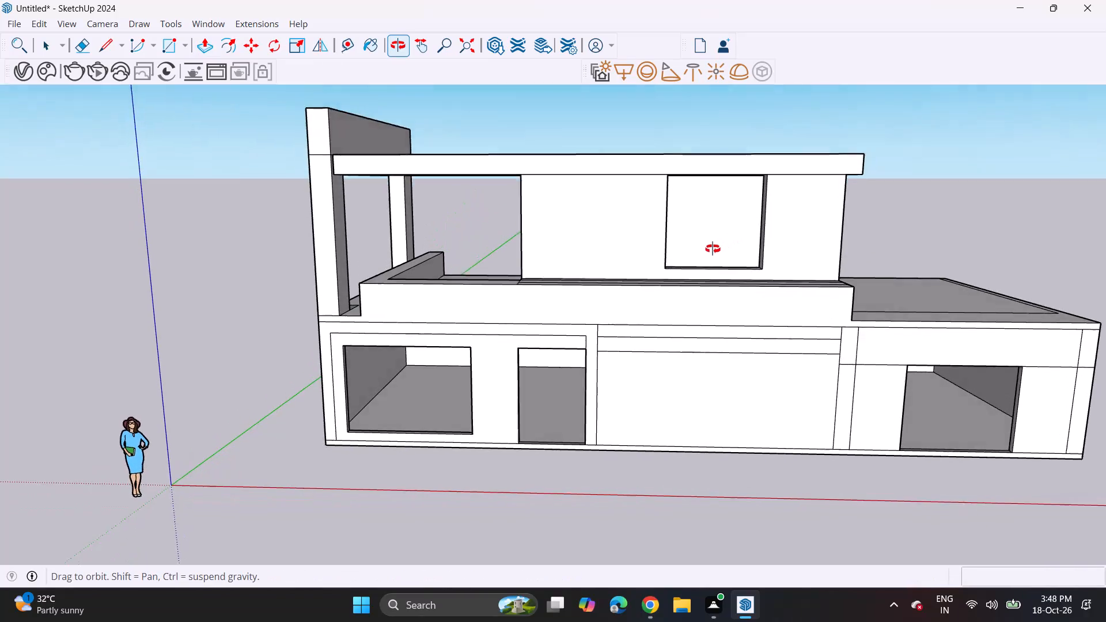
pyautogui.moveTo(713, 249); pyautogui.dragTo(709, 271, button='middle')
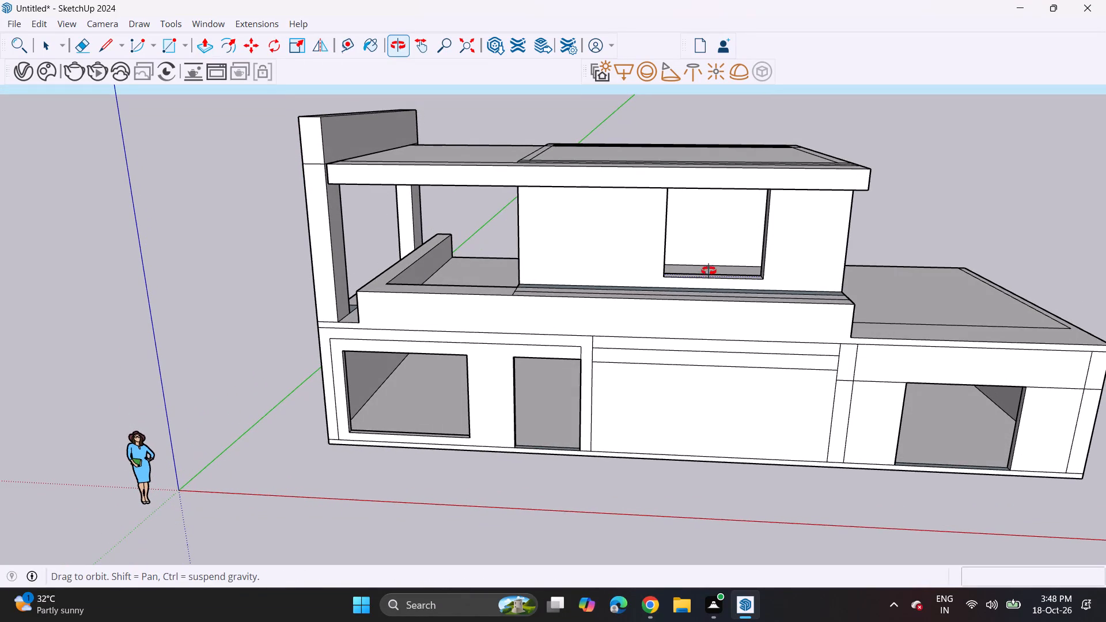
pyautogui.moveTo(709, 271); pyautogui.dragTo(682, 233, button='middle')
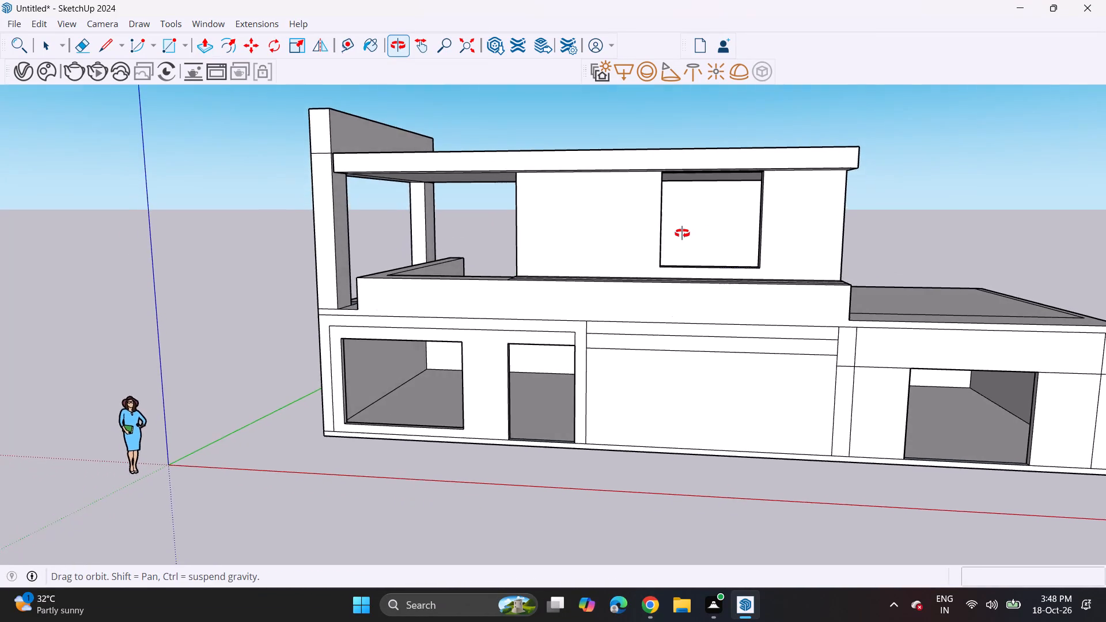
pyautogui.moveTo(682, 233); pyautogui.dragTo(577, 262, button='middle')
pyautogui.scroll(4, 837, 178)
pyautogui.click(815, 178)
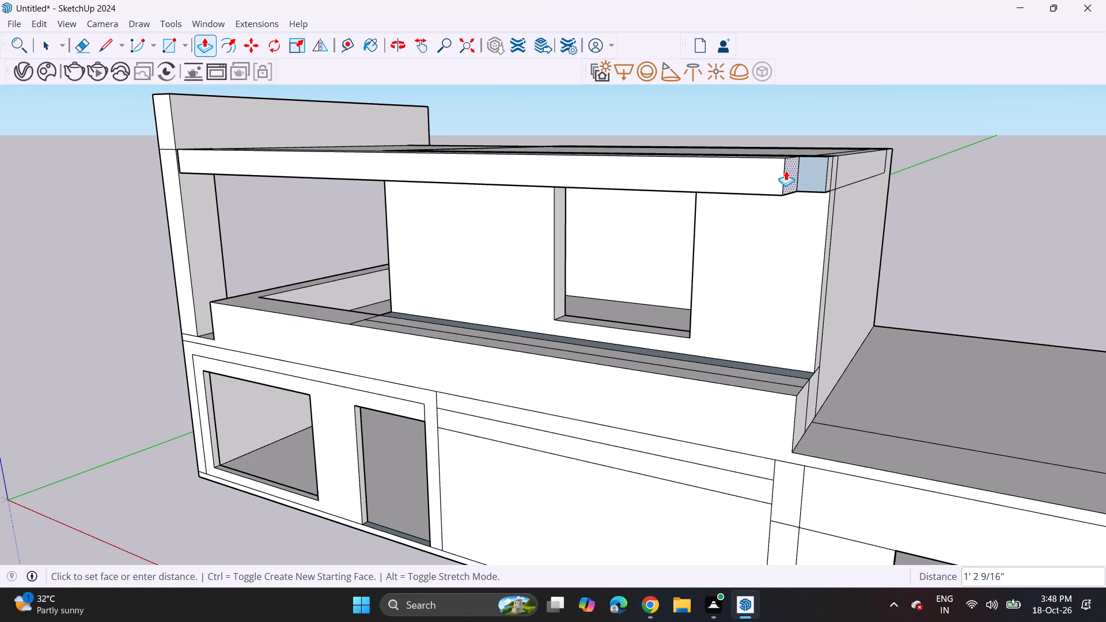
pyautogui.click(764, 166)
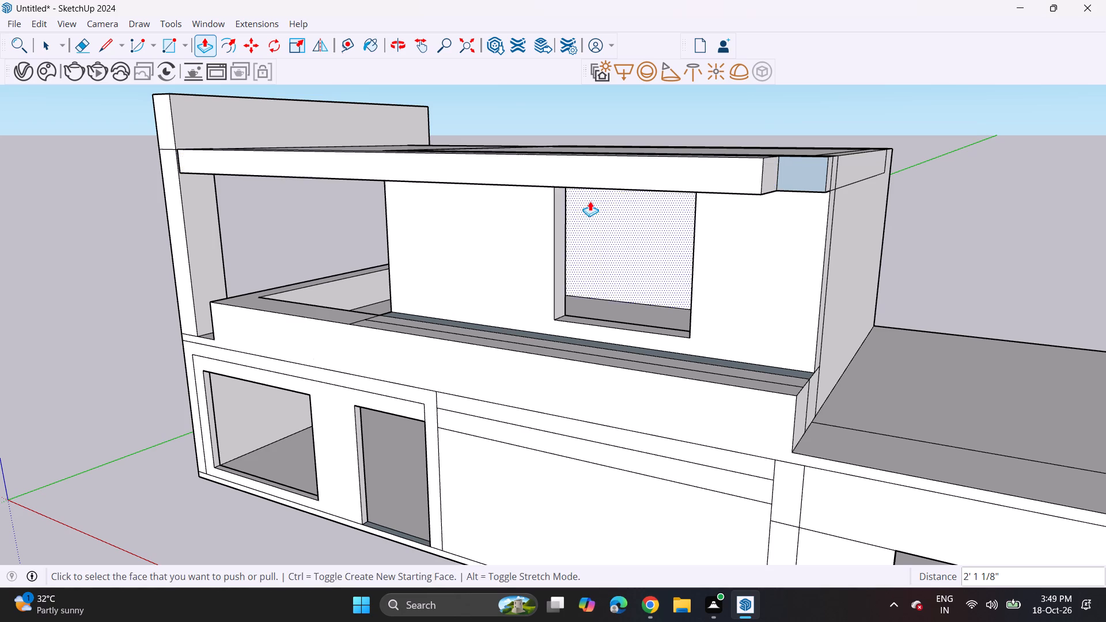
# Push/Pull the small front face beside the shortened overhang at the roof slab's corner by about 3/8" as a new face.
pyautogui.moveTo(590, 201); pyautogui.dragTo(521, 252, button='middle')
pyautogui.scroll(4, 722, 246)
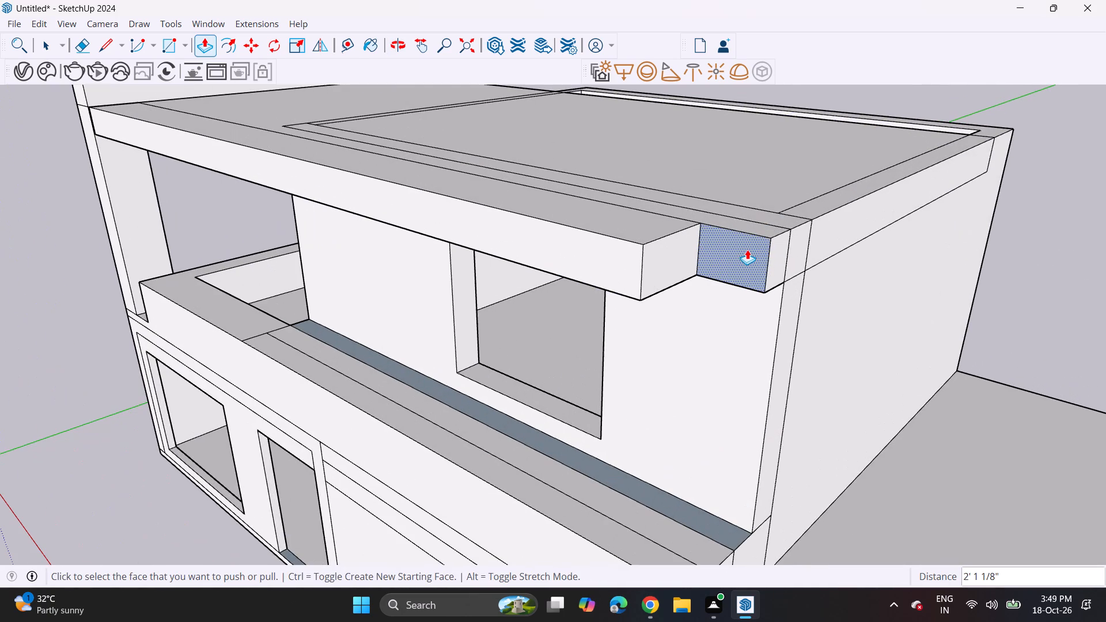
pyautogui.click(748, 256)
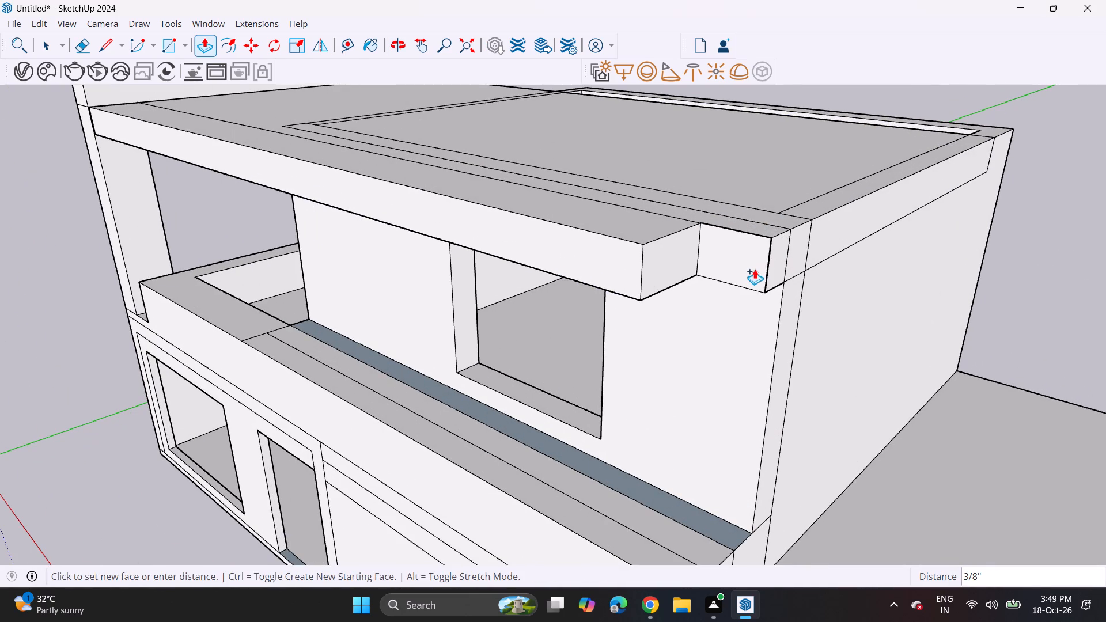
pyautogui.click(755, 269)
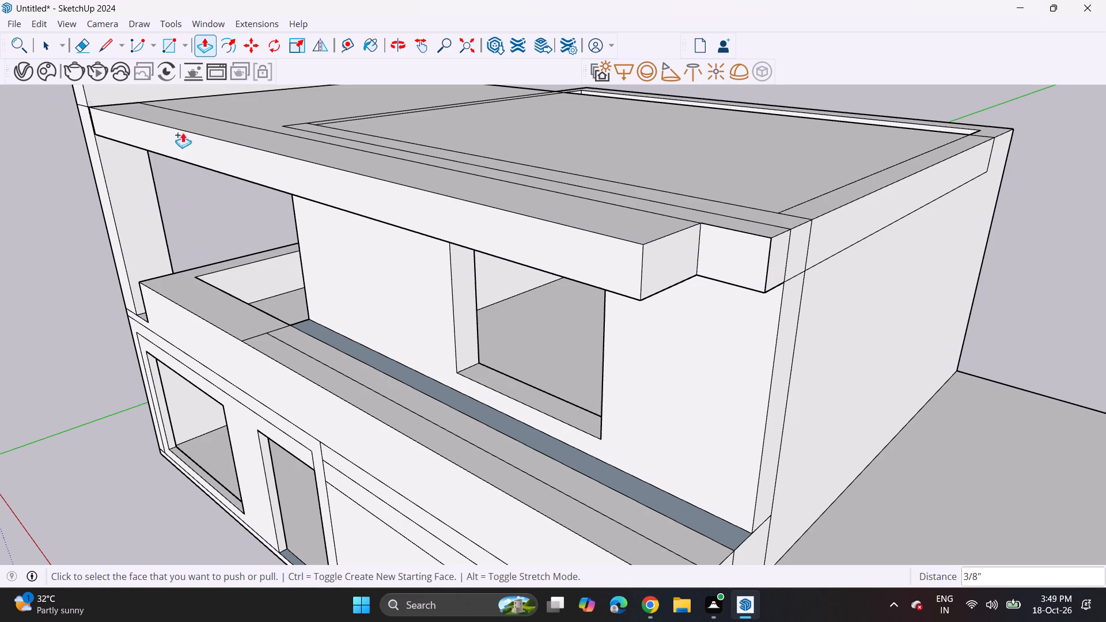
# Draw a rectangle about 2' 5 3/16" by 1' 3 7/8" on the parapet's front end corner and pull it up 13' 5 13/16" to the tall side wall's top.
pyautogui.scroll(-3, 612, 444)
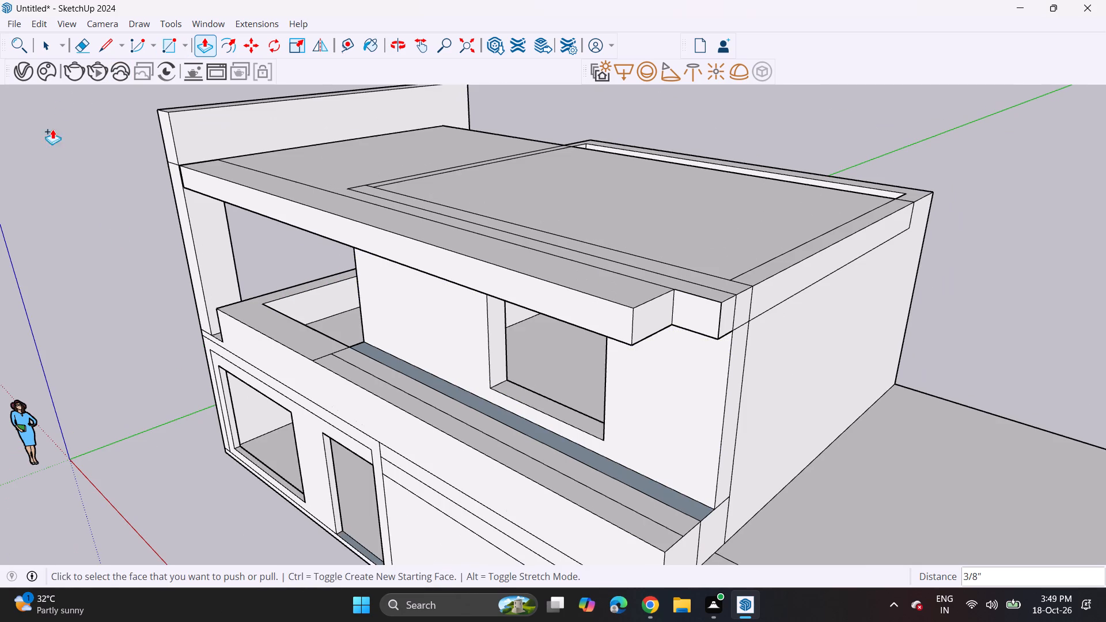
pyautogui.click(171, 44)
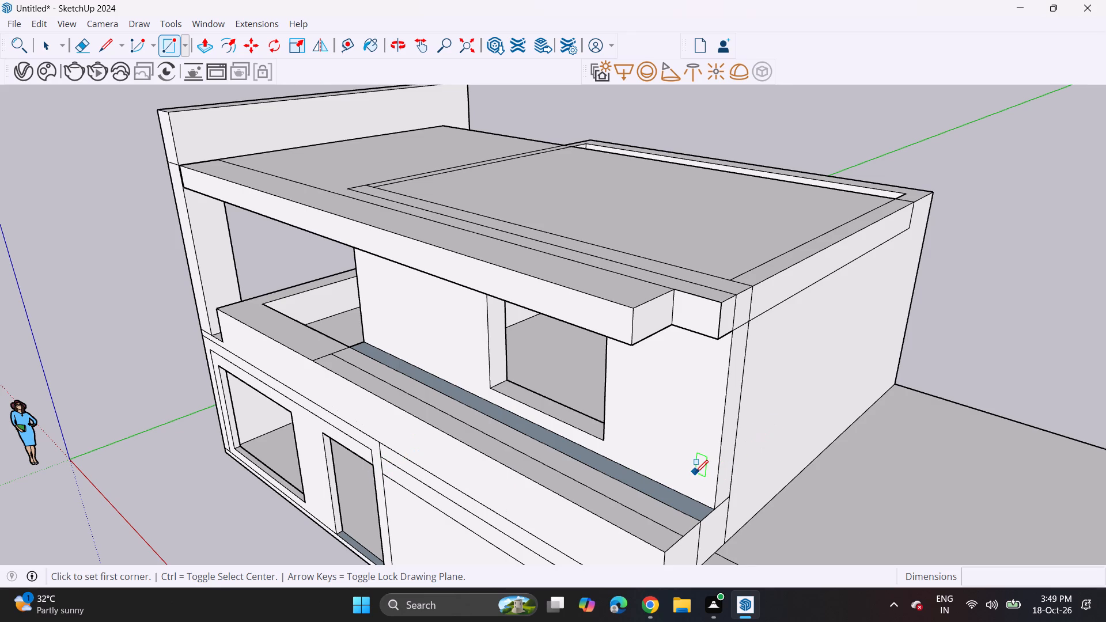
pyautogui.click(636, 513)
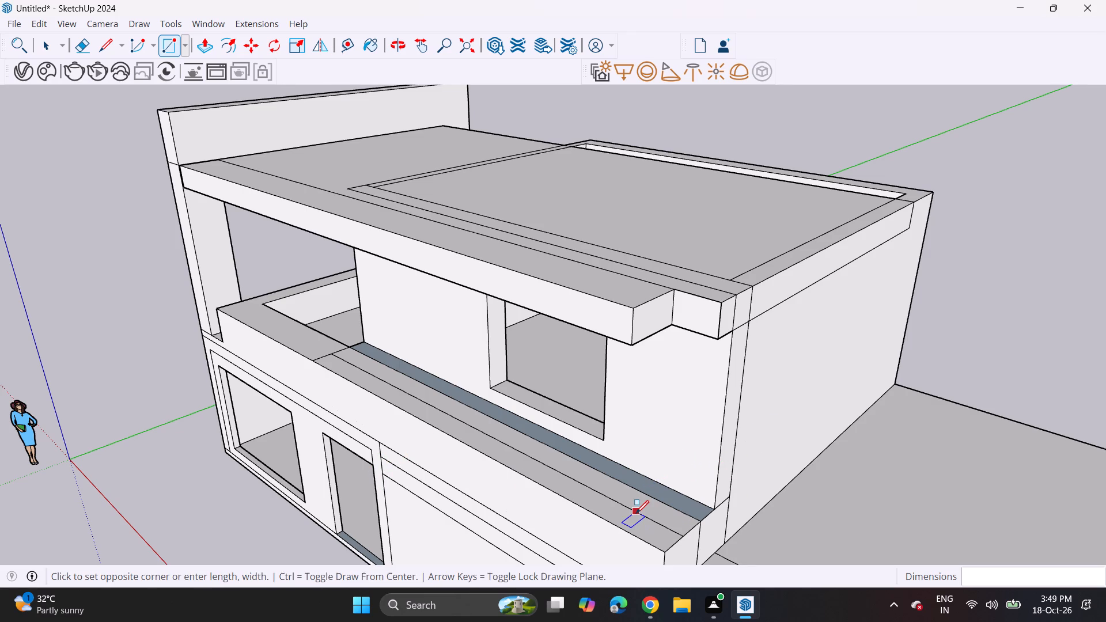
pyautogui.click(665, 554)
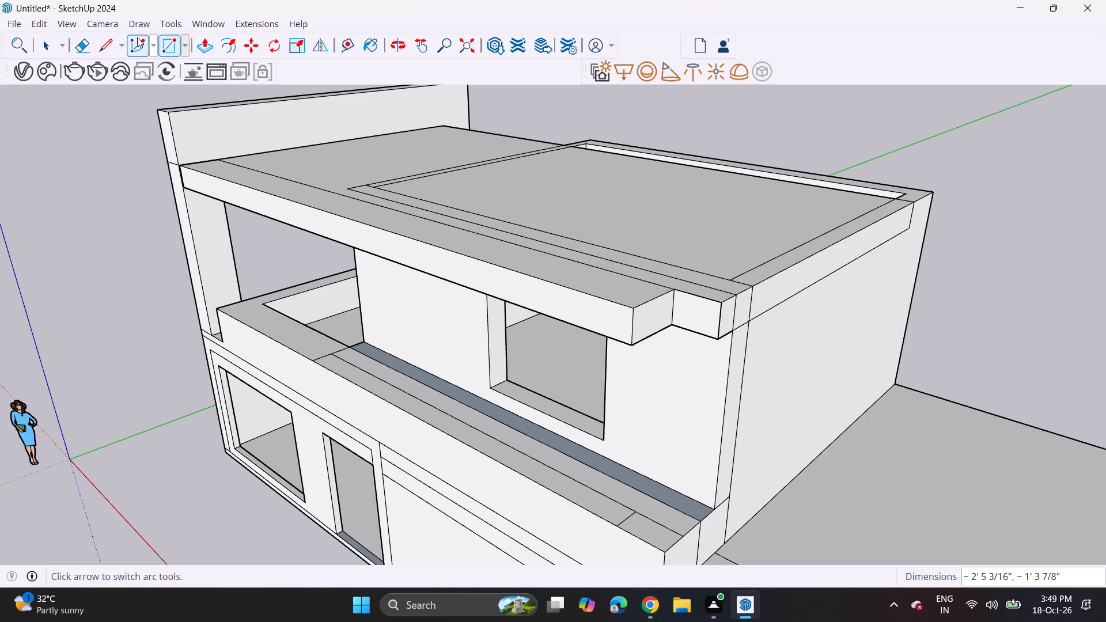
pyautogui.click(211, 43)
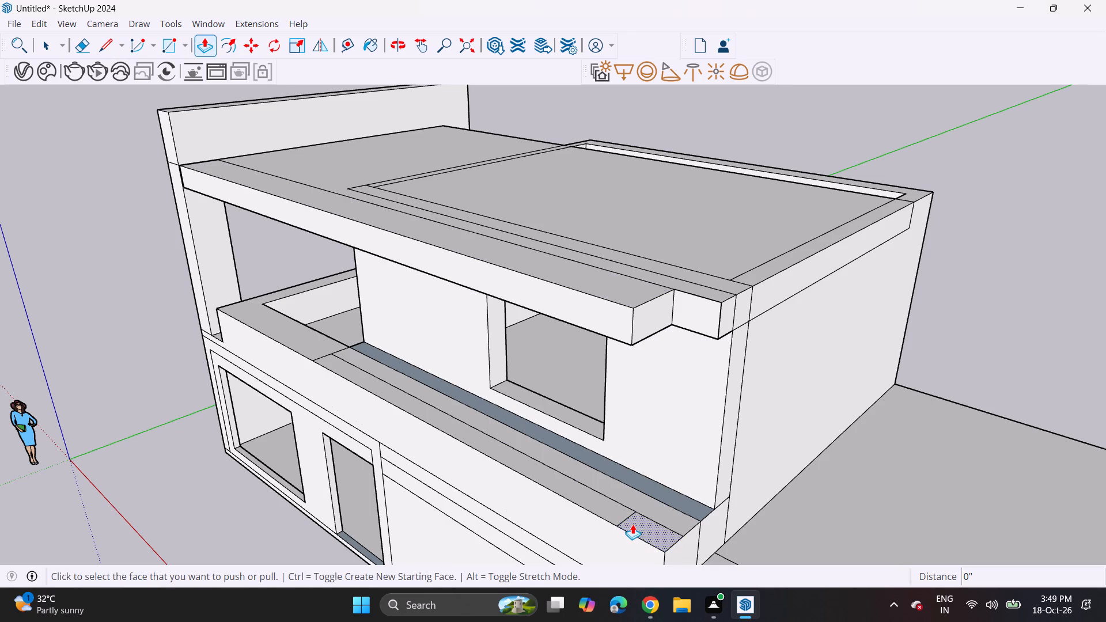
pyautogui.click(634, 524)
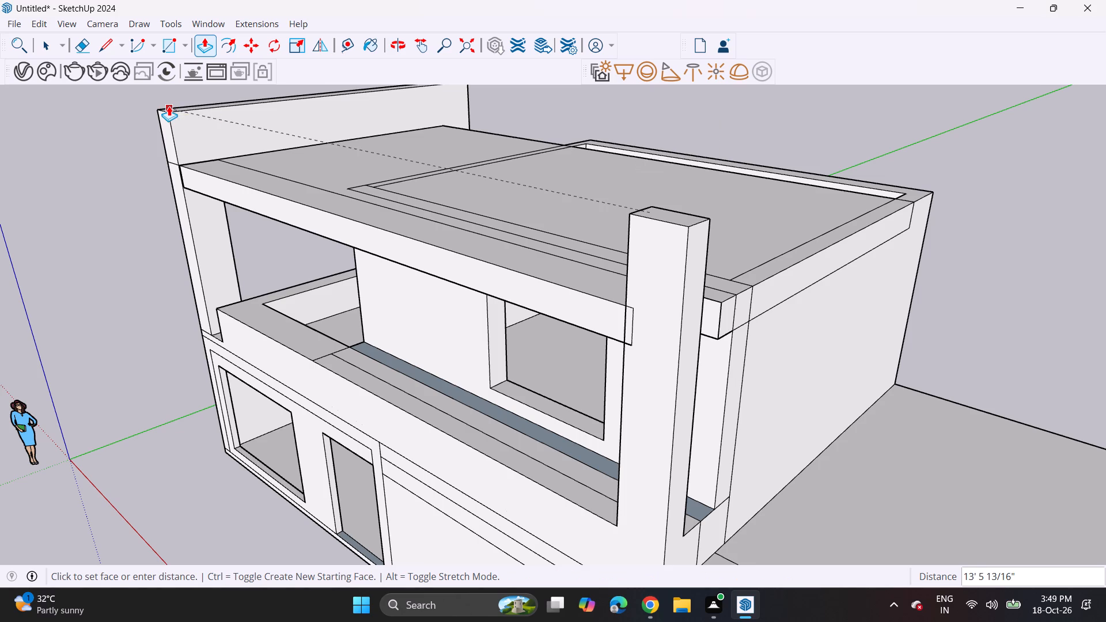
pyautogui.click(169, 106)
# Draw a rectangle about 1' 7 5/8" by 2' 7 13/16" on the roof overhang's underside, beside the window on its terrace side.
pyautogui.moveTo(468, 330); pyautogui.dragTo(622, 271, button='middle')
pyautogui.scroll(-4, 608, 283)
pyautogui.keyDown('shift'); pyautogui.moveTo(609, 280); pyautogui.dragTo(510, 321, button='middle'); pyautogui.keyUp('shift')
pyautogui.moveTo(513, 316); pyautogui.dragTo(605, 274, button='middle')
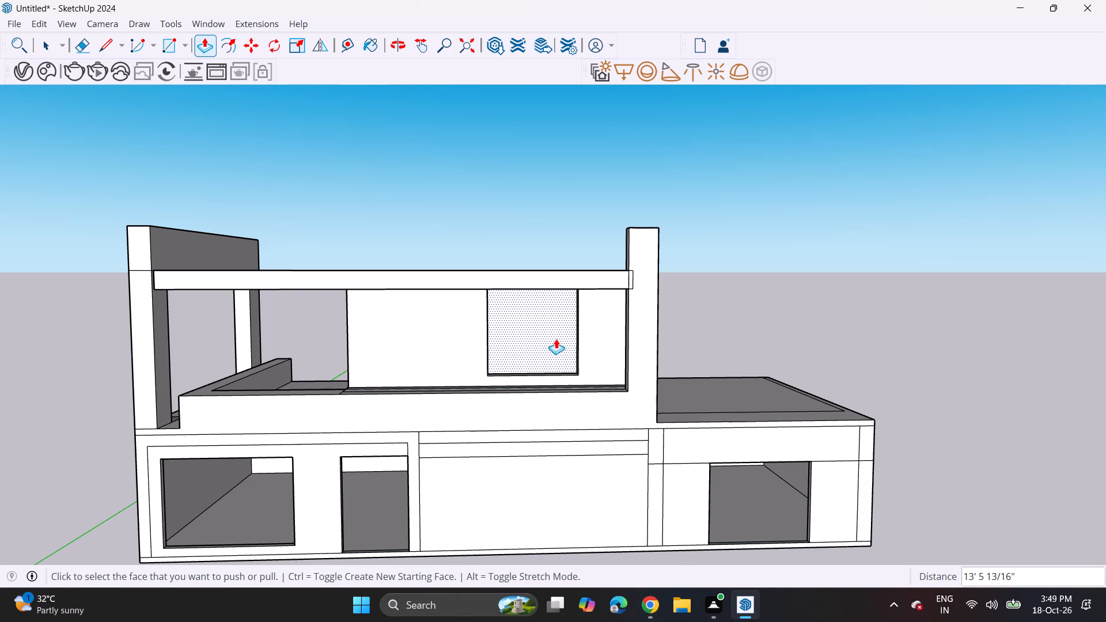
pyautogui.scroll(3, 434, 320)
pyautogui.moveTo(439, 335); pyautogui.dragTo(435, 244, button='middle')
pyautogui.scroll(4, 444, 255)
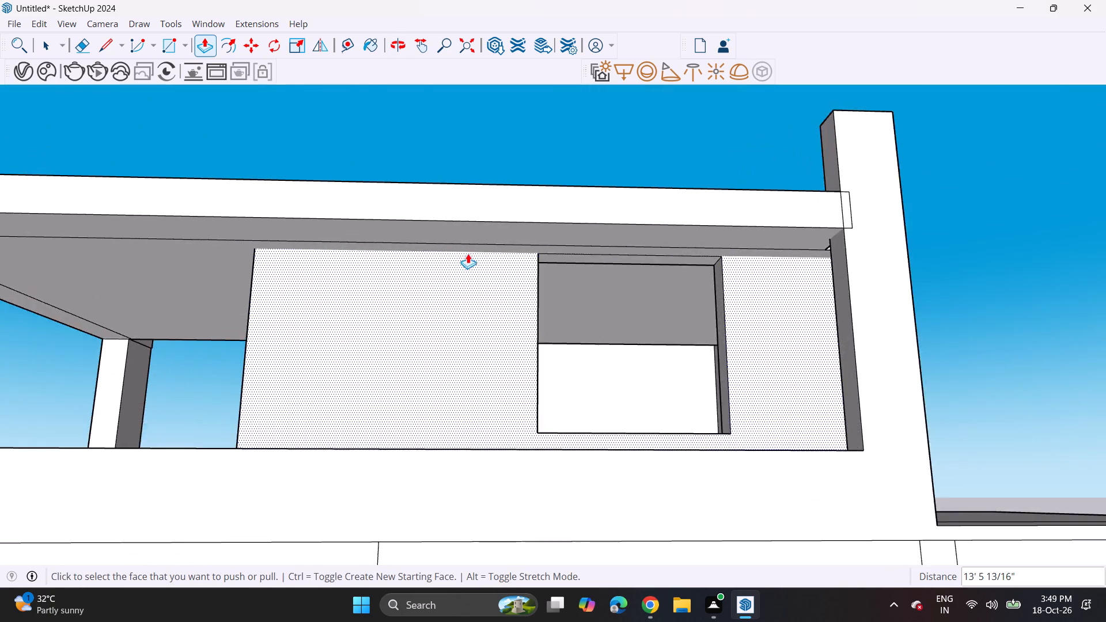
pyautogui.scroll(3, 468, 253)
pyautogui.click(177, 42)
pyautogui.moveTo(444, 192); pyautogui.dragTo(423, 173, button='middle')
pyautogui.scroll(3, 471, 220)
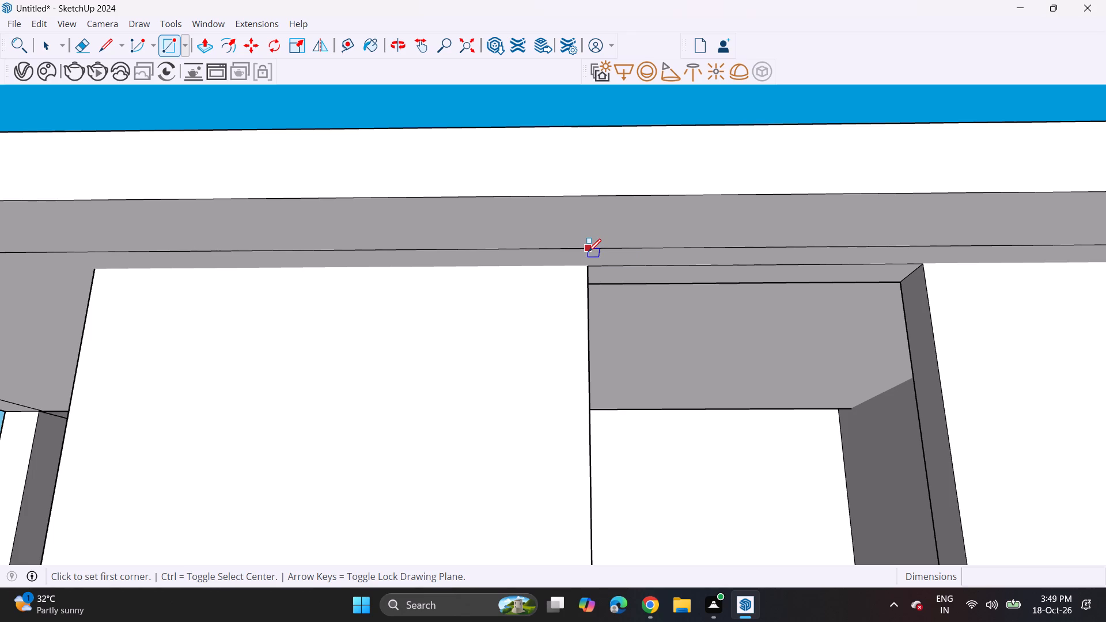
pyautogui.click(588, 252)
pyautogui.click(508, 197)
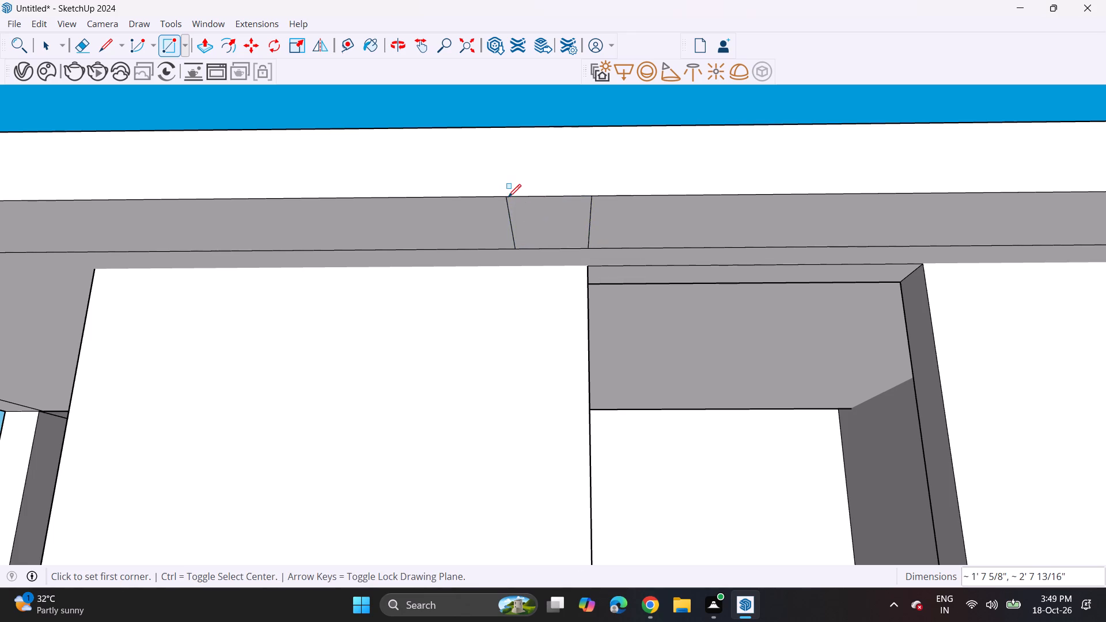
# Push/Pull the rectangle on the roof overhang's underside down about 7' 7 5/16" to form a pillar beside the window.
pyautogui.scroll(3, 531, 231)
pyautogui.scroll(-11, 508, 233)
pyautogui.moveTo(512, 238); pyautogui.dragTo(514, 302, button='middle')
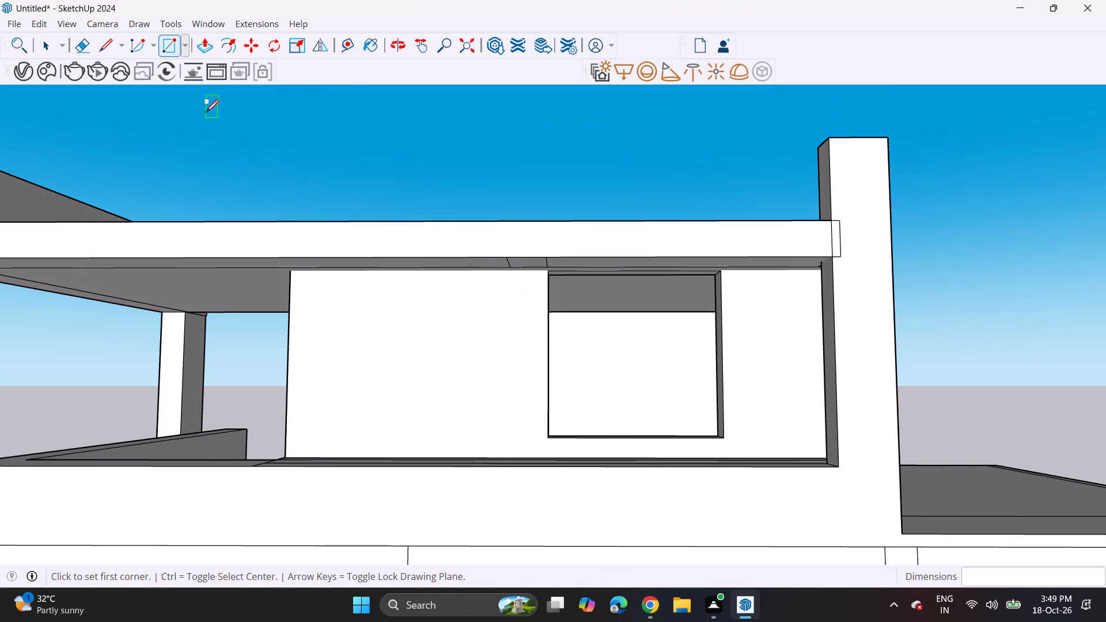
pyautogui.click(206, 50)
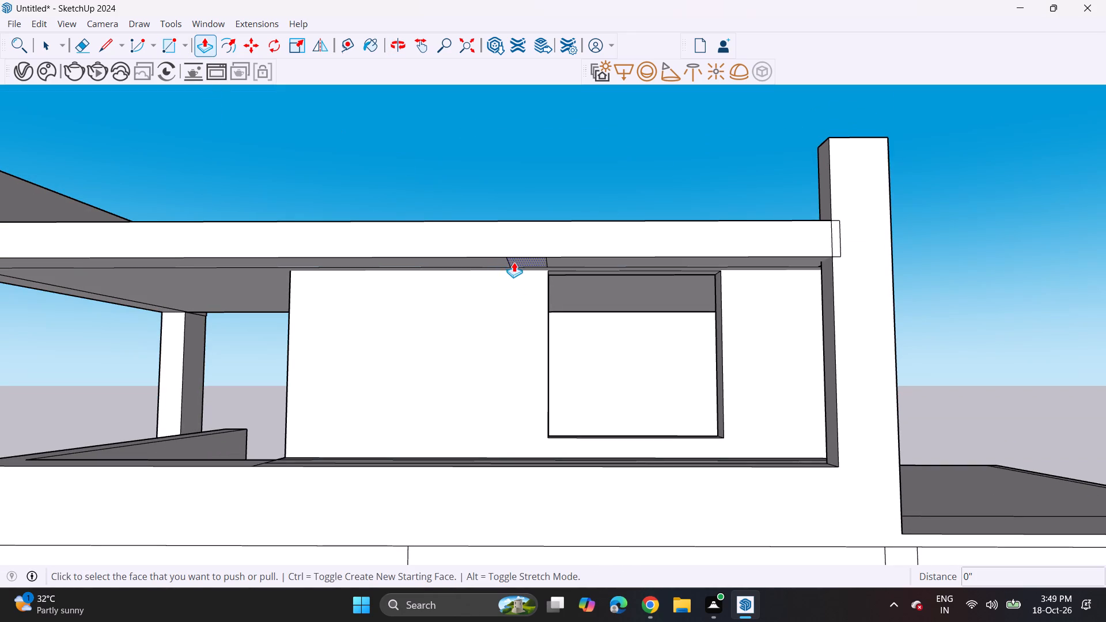
pyautogui.click(514, 262)
pyautogui.moveTo(529, 408); pyautogui.dragTo(528, 437, button='middle')
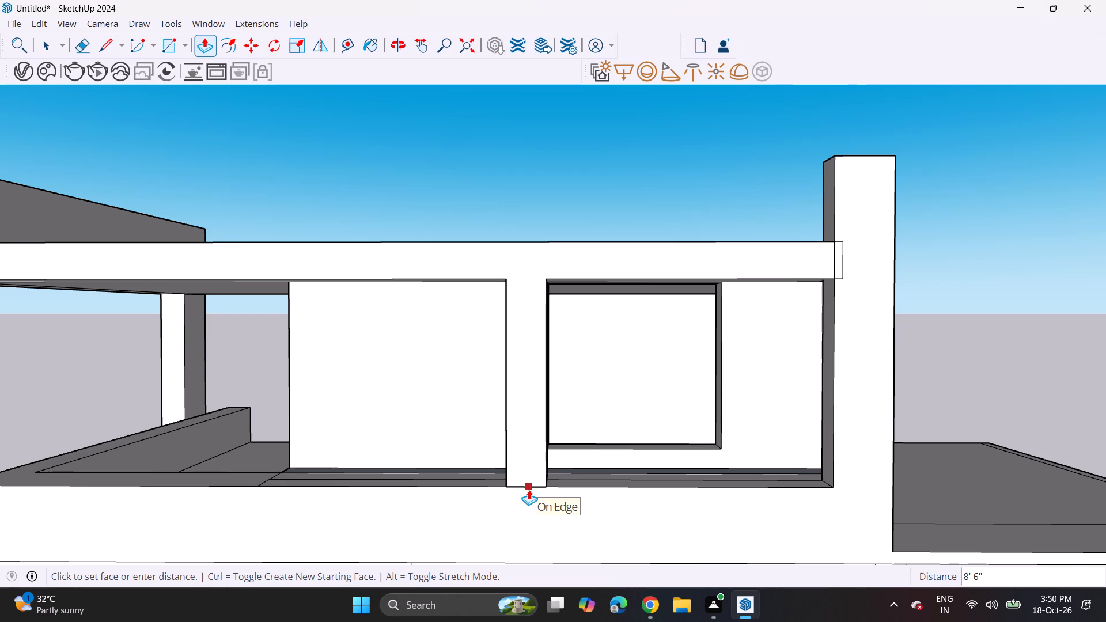
pyautogui.click(563, 445)
# Extend the pillar's bottom face about 10 7/16" down to the parapet as a new face.
pyautogui.moveTo(536, 460); pyautogui.dragTo(533, 407, button='middle')
pyautogui.scroll(5, 544, 424)
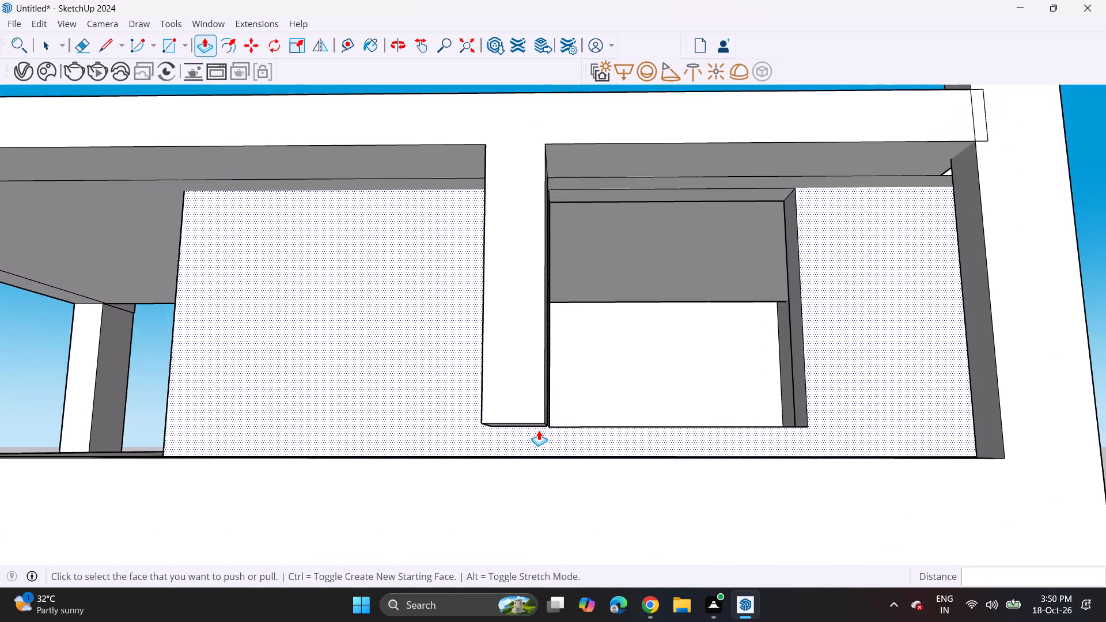
pyautogui.moveTo(539, 424); pyautogui.dragTo(531, 389, button='middle')
pyautogui.click(529, 413)
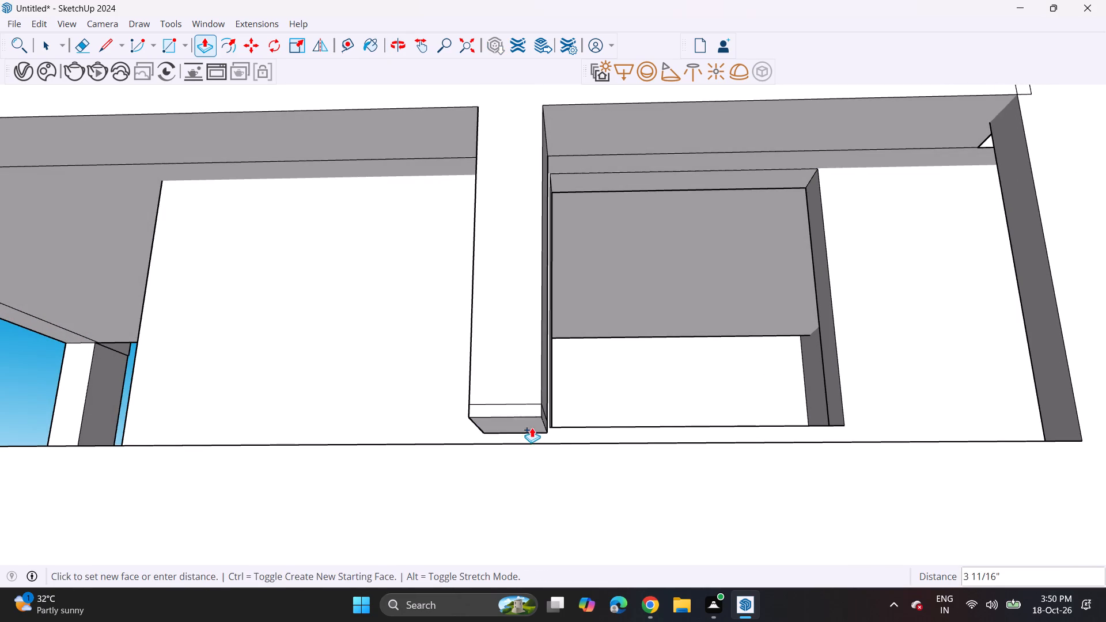
pyautogui.click(558, 450)
# Pull the pillar base's side face about 11' 8 7/16" under the window to the tall corner pillar.
pyautogui.scroll(1, 572, 418)
pyautogui.moveTo(568, 422); pyautogui.dragTo(531, 464, button='middle')
pyautogui.click(452, 530)
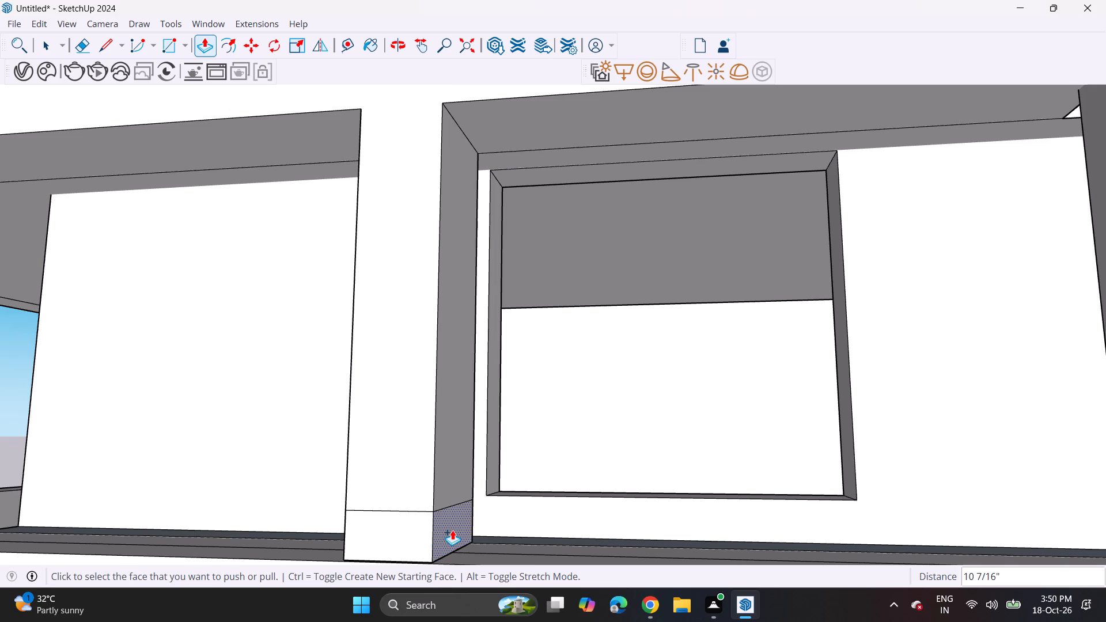
pyautogui.scroll(-7, 634, 539)
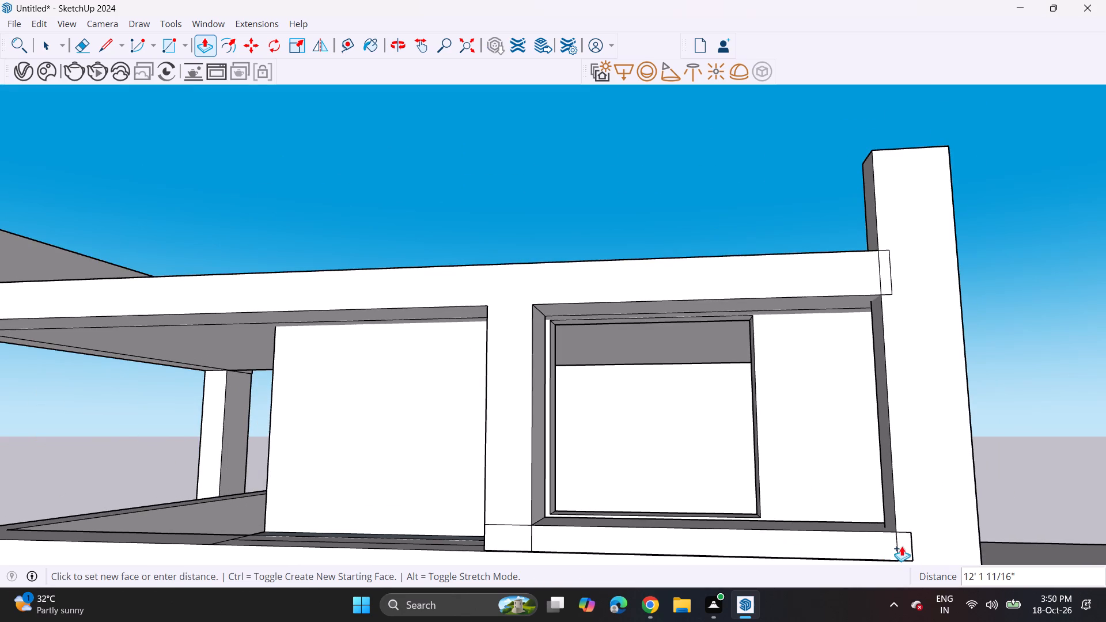
pyautogui.click(897, 516)
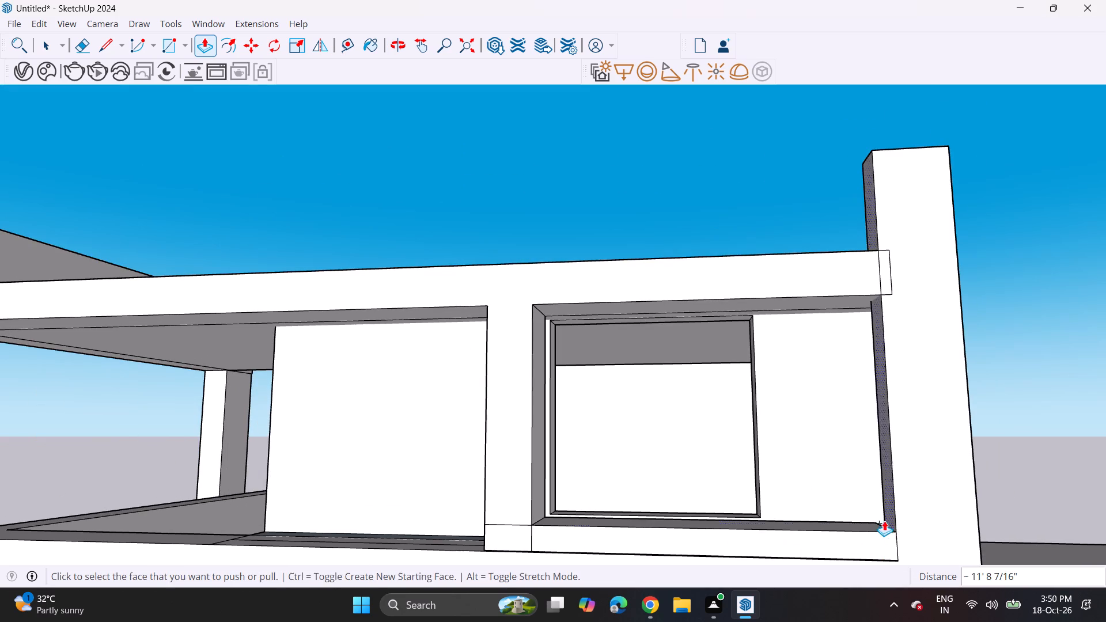
# Draw an edge about 1' 7 5/8" separating the window pillar's front from the roof fascia and pull the pillar front out about 1' 8".
pyautogui.moveTo(868, 529); pyautogui.dragTo(900, 532, button='middle')
pyautogui.keyDown('shift'); pyautogui.moveTo(783, 517); pyautogui.dragTo(711, 403, button='middle'); pyautogui.keyUp('shift')
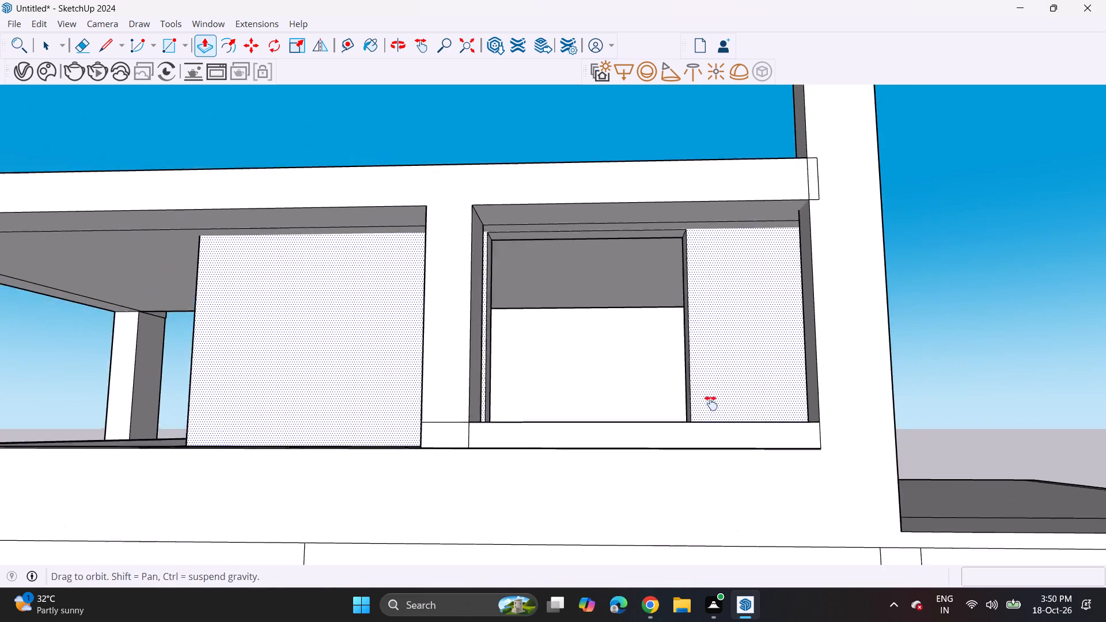
pyautogui.keyDown('shift'); pyautogui.moveTo(711, 403); pyautogui.dragTo(702, 381, button='middle'); pyautogui.keyUp('shift')
pyautogui.moveTo(671, 354); pyautogui.dragTo(553, 491, button='middle')
pyautogui.scroll(1, 601, 484)
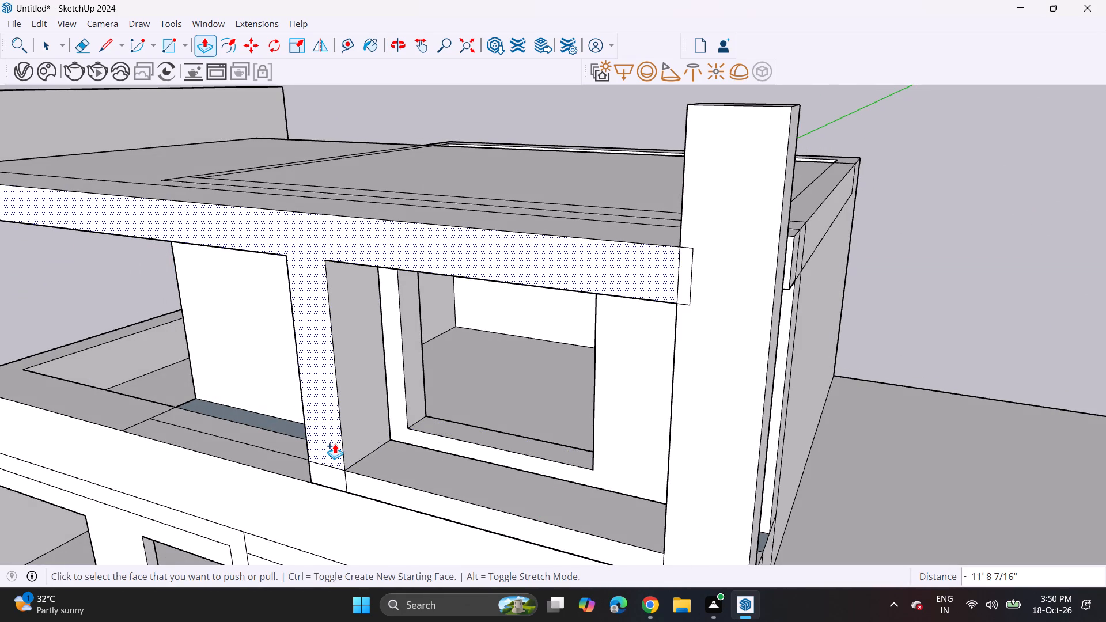
pyautogui.click(335, 443)
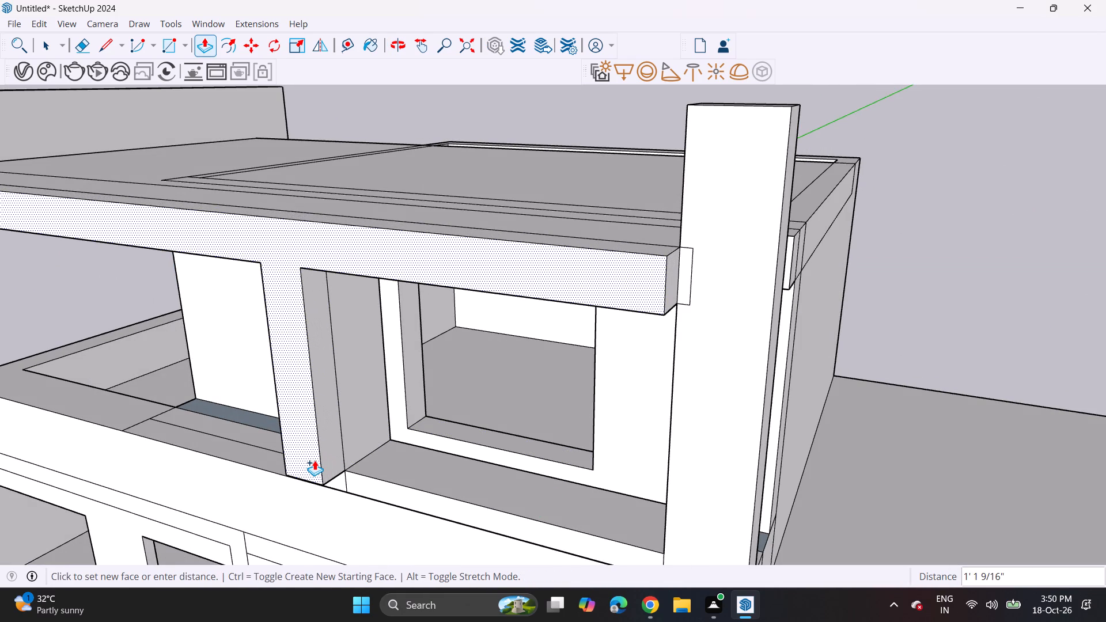
pyautogui.press('Escape')
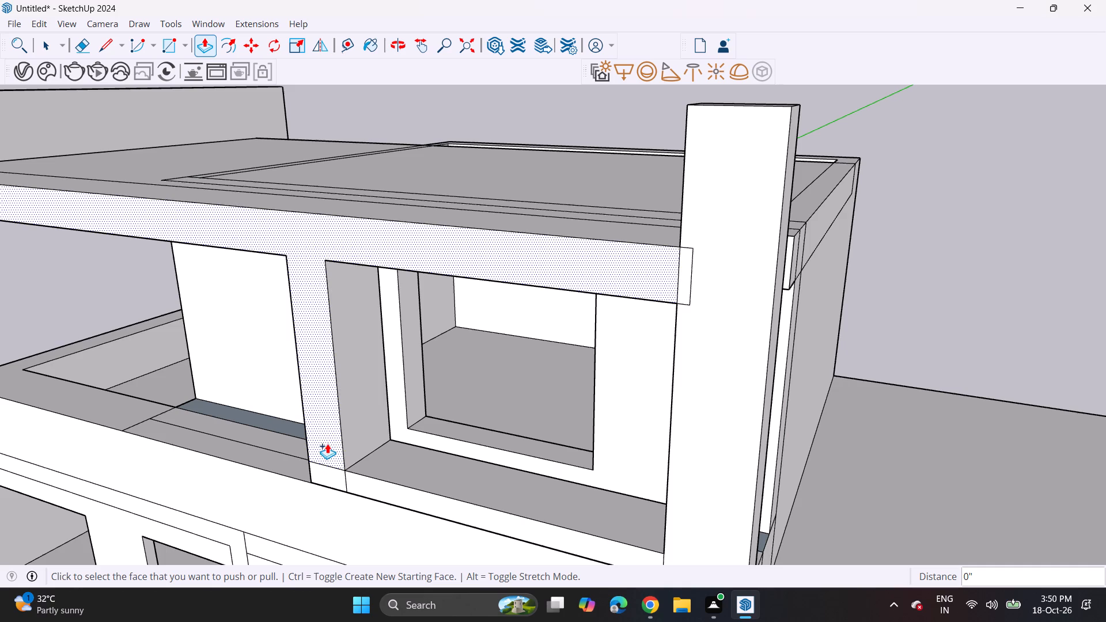
pyautogui.click(115, 49)
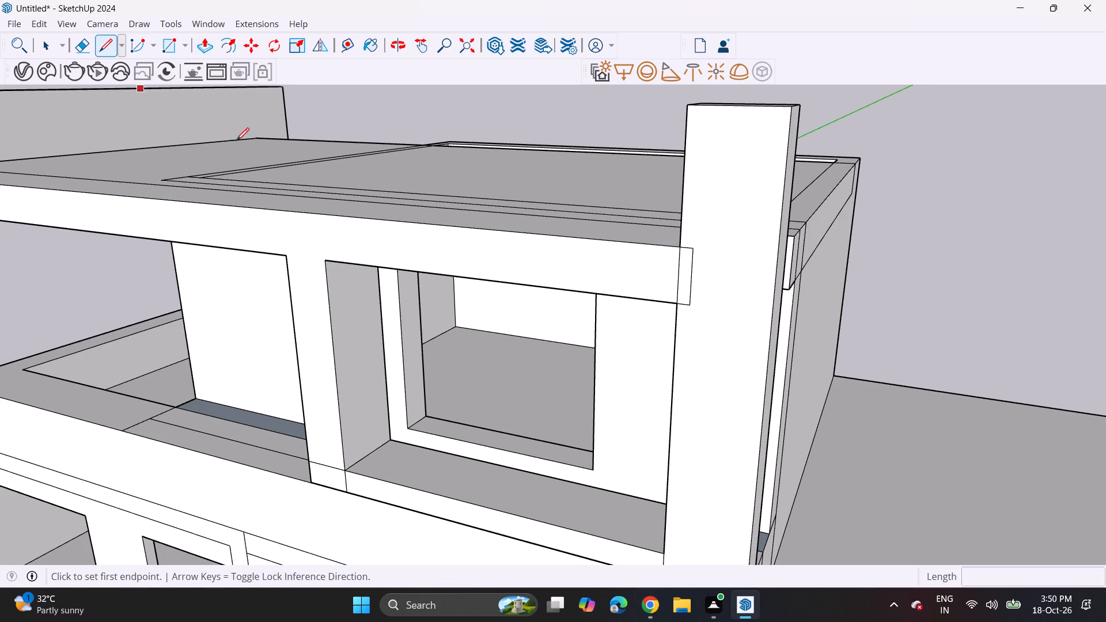
pyautogui.click(283, 254)
pyautogui.click(327, 263)
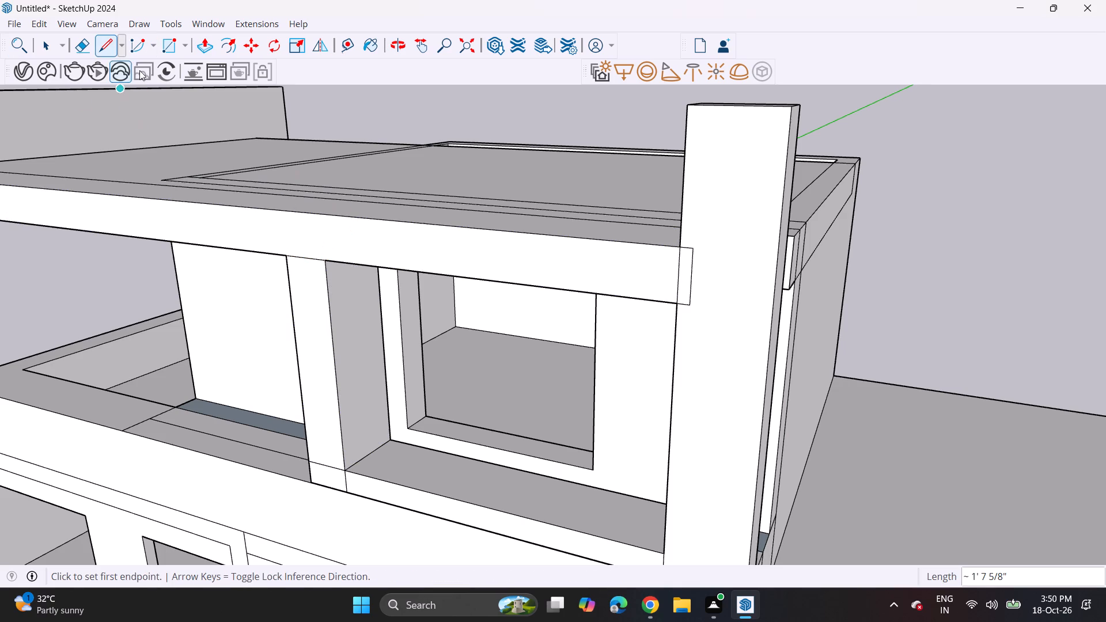
pyautogui.click(200, 50)
pyautogui.click(323, 419)
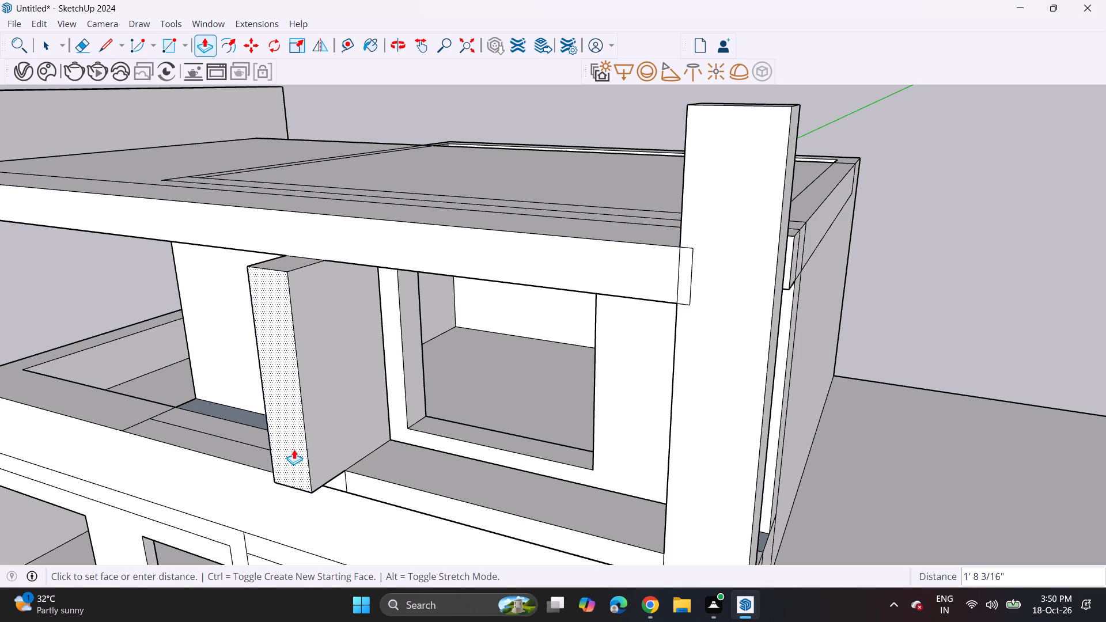
pyautogui.click(295, 447)
# Repeat the same outward pull on the front faces of the pillar's base and the beam below the window.
pyautogui.doubleClick(336, 486)
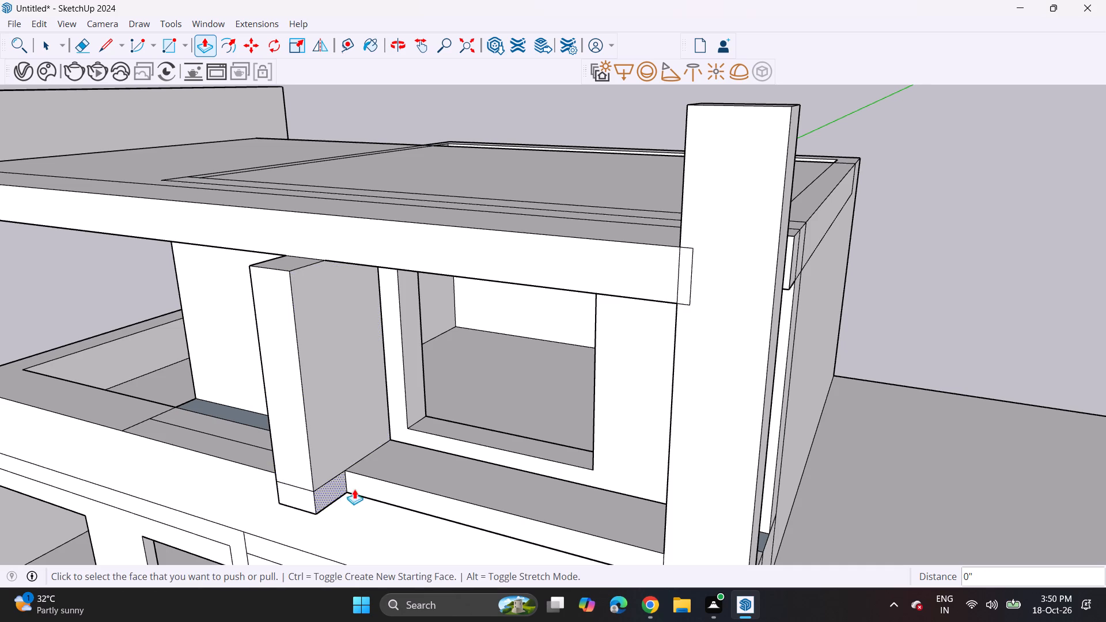
pyautogui.doubleClick(363, 486)
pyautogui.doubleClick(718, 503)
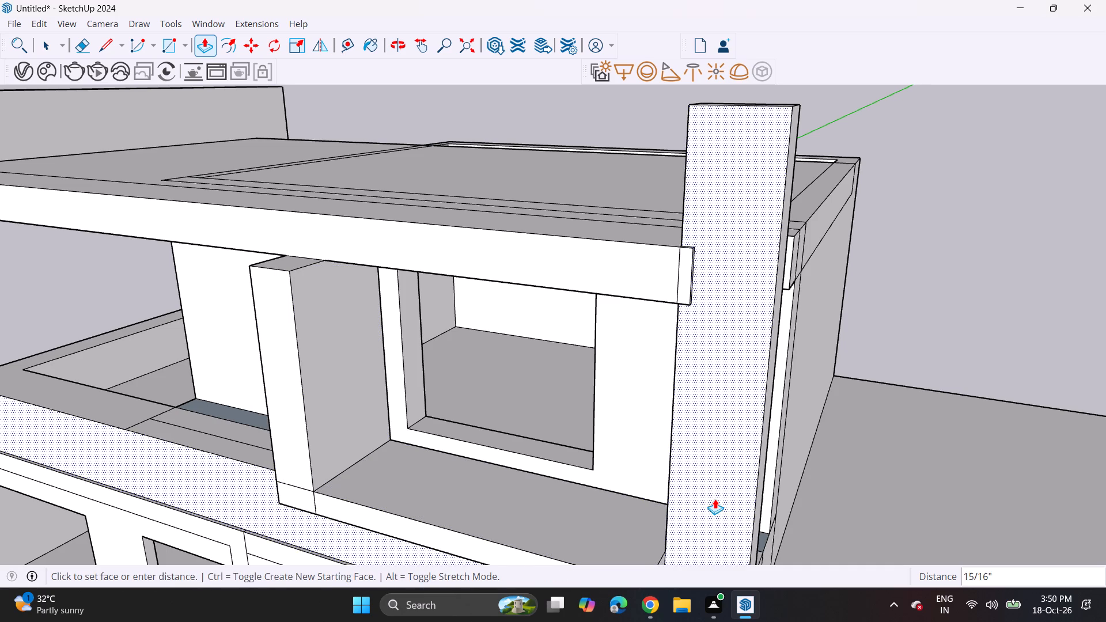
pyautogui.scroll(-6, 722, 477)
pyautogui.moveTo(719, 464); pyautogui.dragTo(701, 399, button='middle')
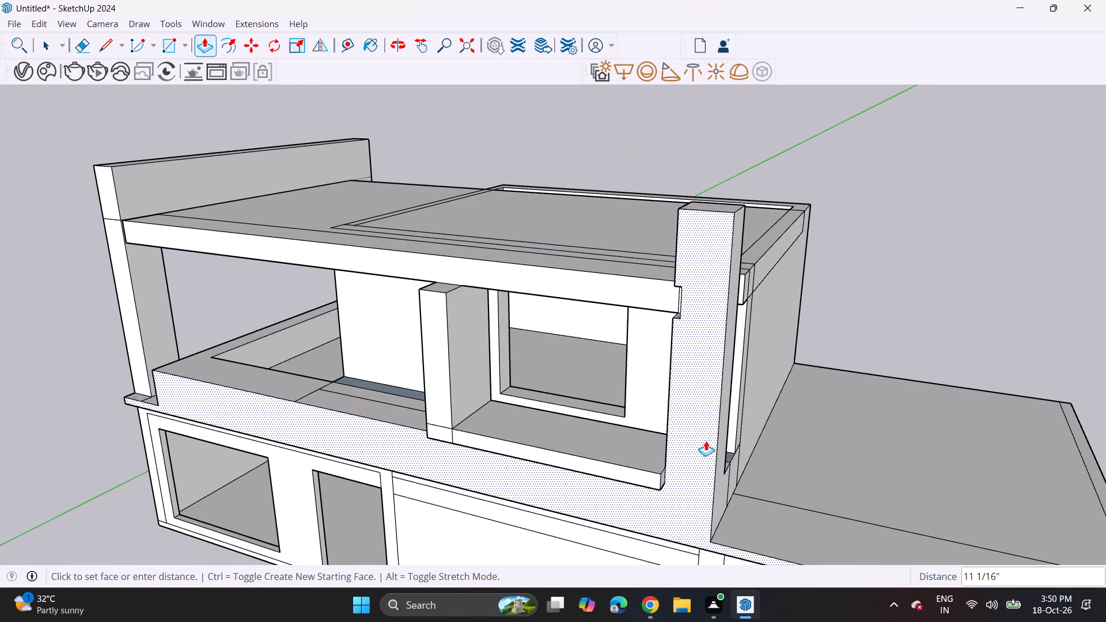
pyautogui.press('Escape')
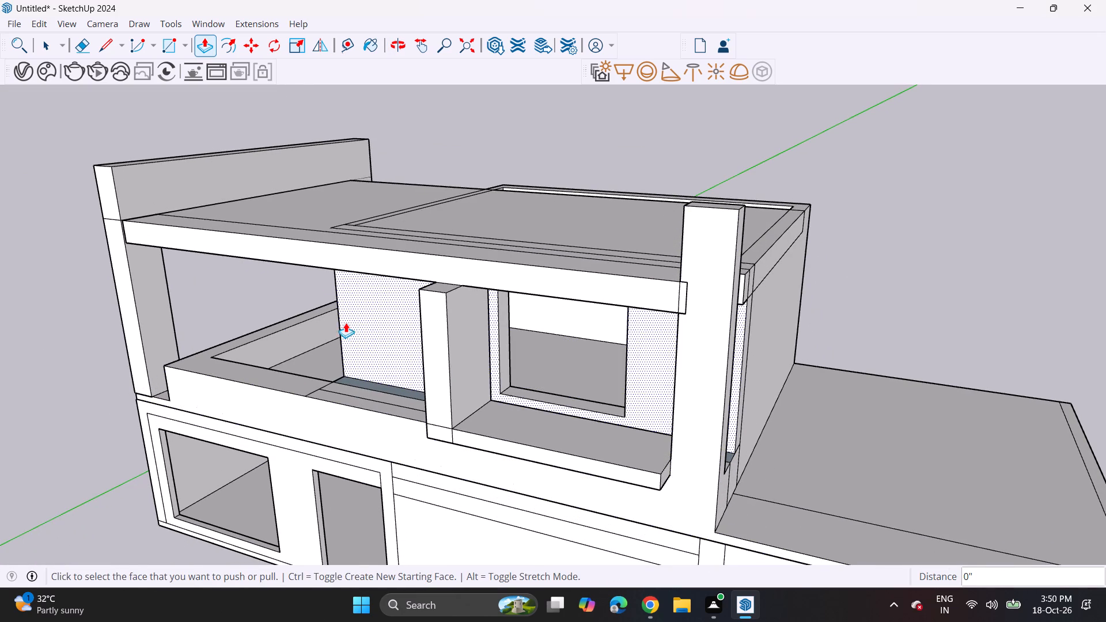
# Draw an edge about 2' 5 3/16" across the tall corner pillar's base and pull the pillar's front face out 1' 7 7/8".
pyautogui.click(108, 44)
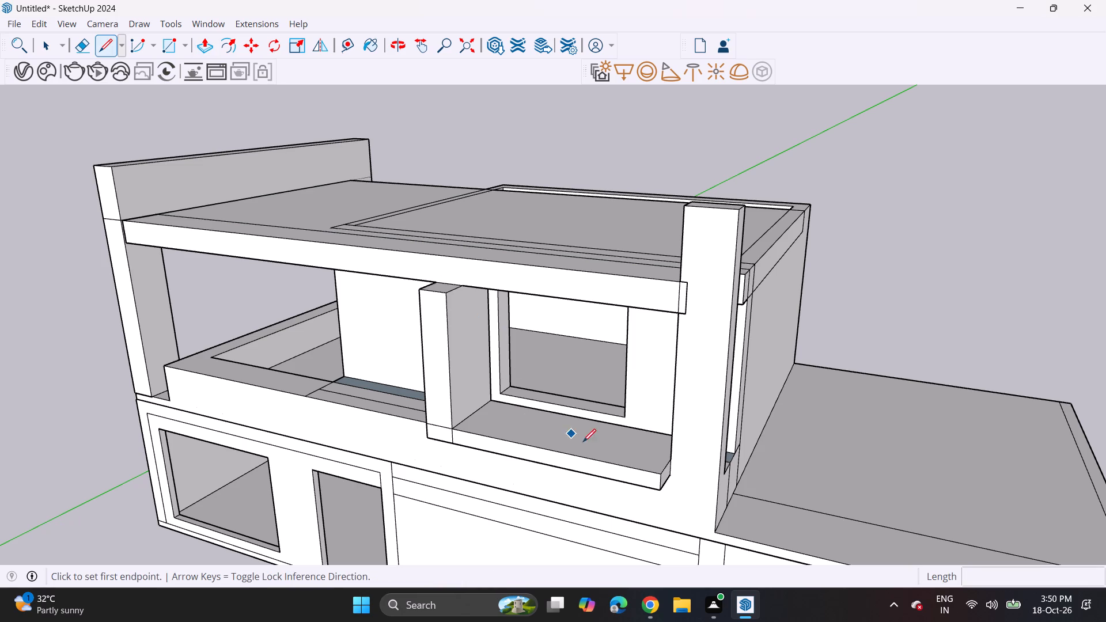
pyautogui.click(670, 480)
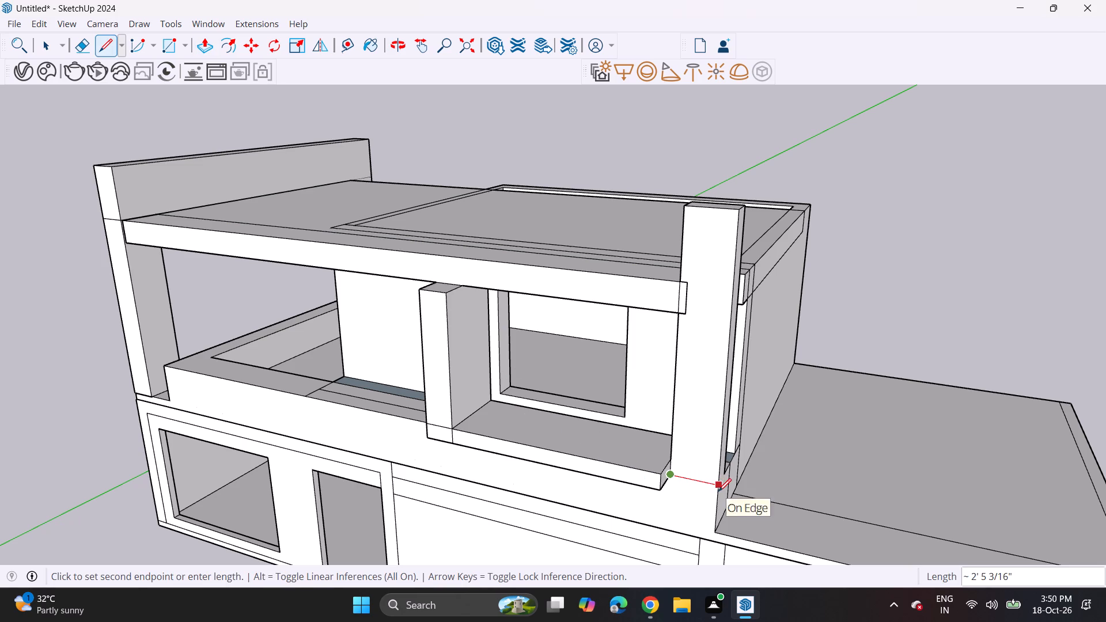
pyautogui.click(718, 491)
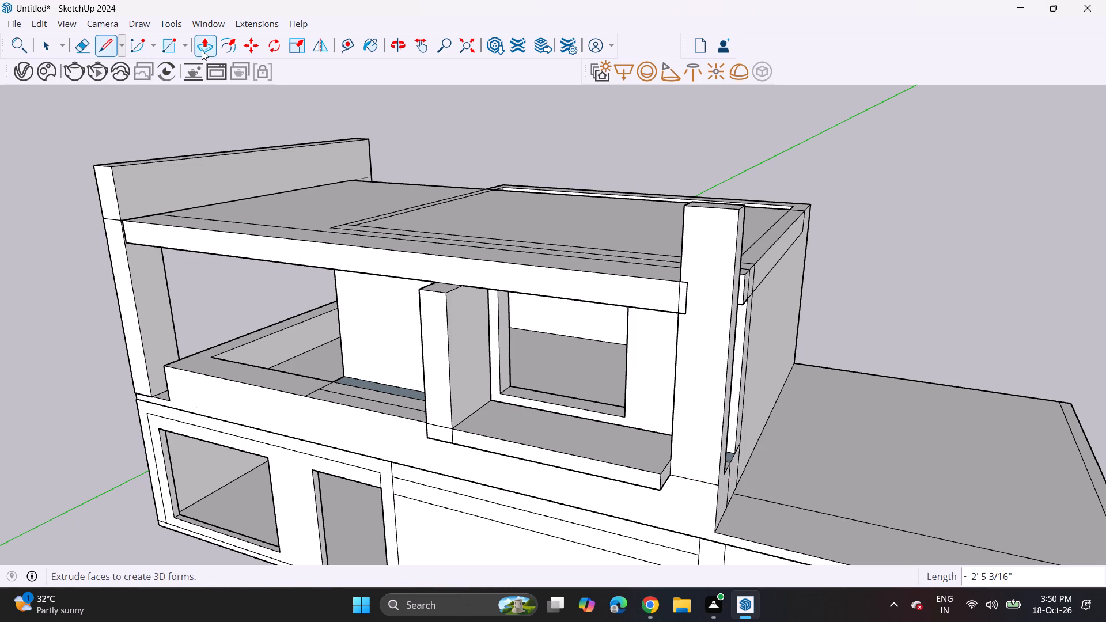
pyautogui.click(202, 50)
pyautogui.click(703, 443)
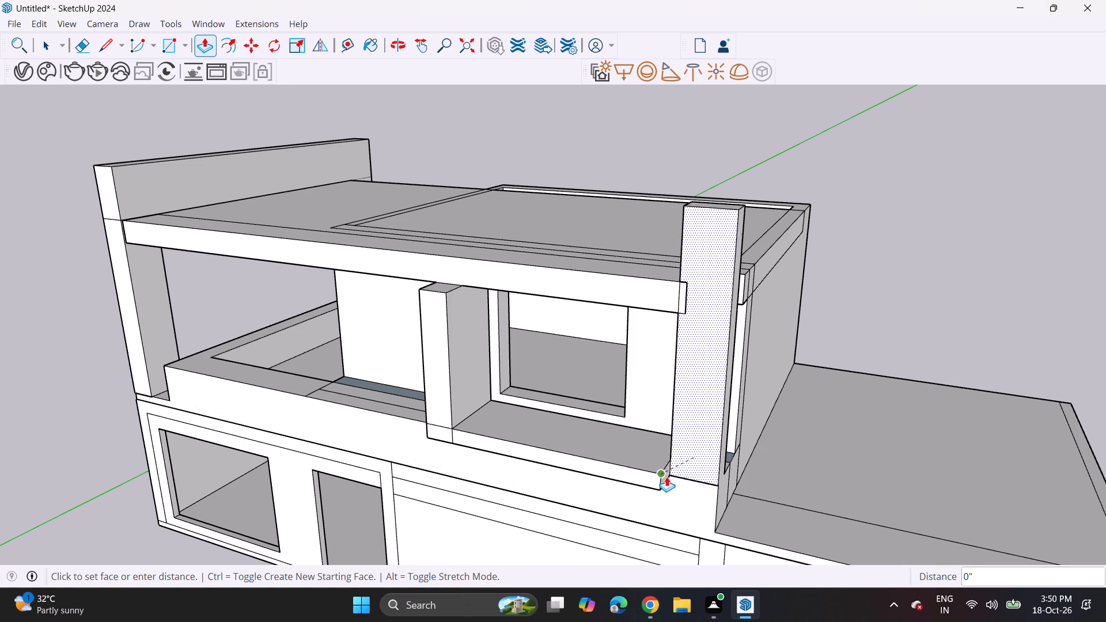
pyautogui.click(657, 481)
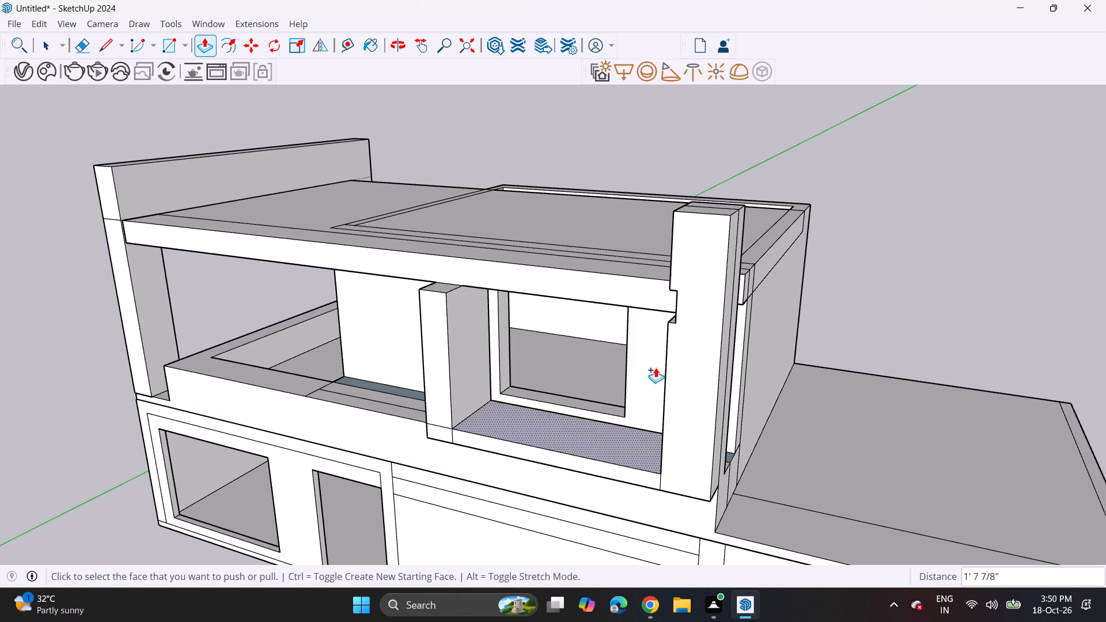
# Pull the recessed side face in the corner pillar's notch, at the roof fascia's end, out about 4 1/16" to fill the notch.
pyautogui.moveTo(661, 349); pyautogui.dragTo(809, 356, button='middle')
pyautogui.scroll(7, 778, 309)
pyautogui.click(793, 287)
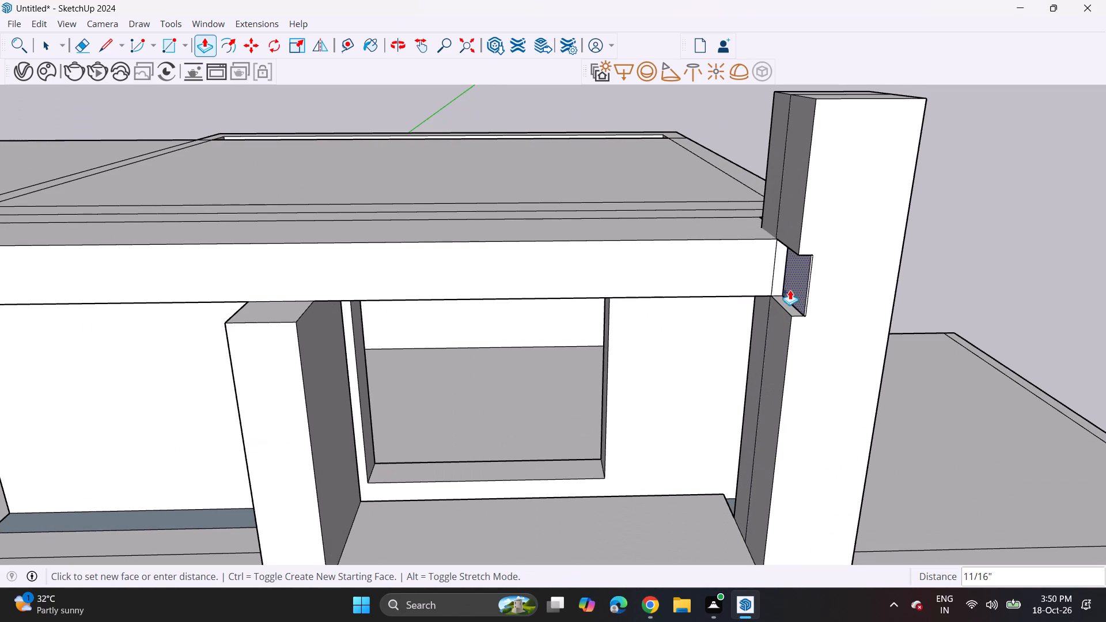
pyautogui.click(782, 306)
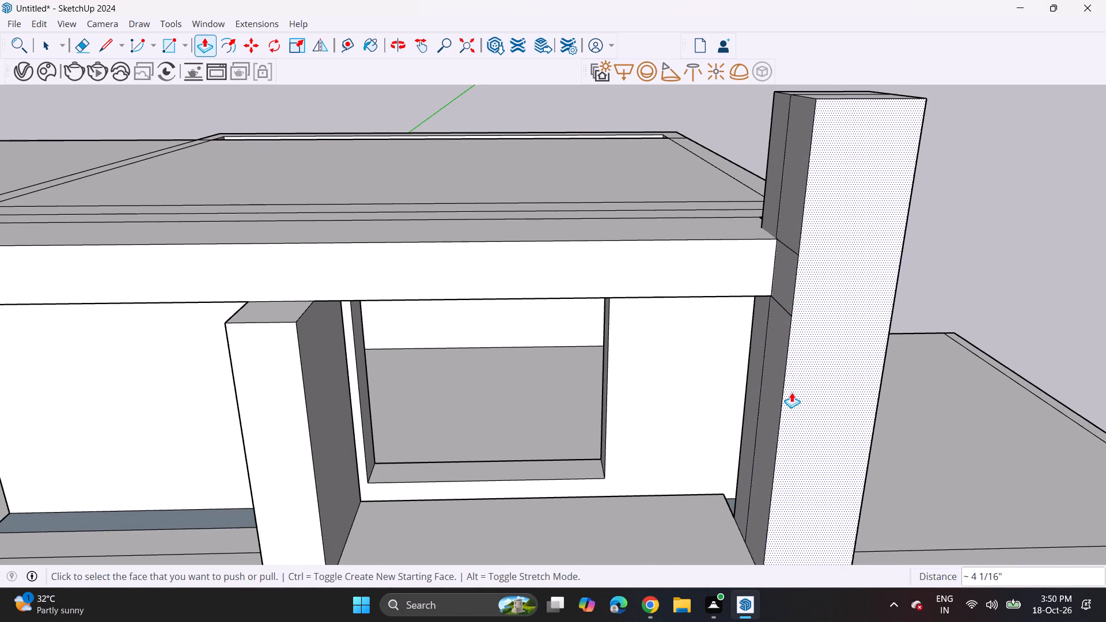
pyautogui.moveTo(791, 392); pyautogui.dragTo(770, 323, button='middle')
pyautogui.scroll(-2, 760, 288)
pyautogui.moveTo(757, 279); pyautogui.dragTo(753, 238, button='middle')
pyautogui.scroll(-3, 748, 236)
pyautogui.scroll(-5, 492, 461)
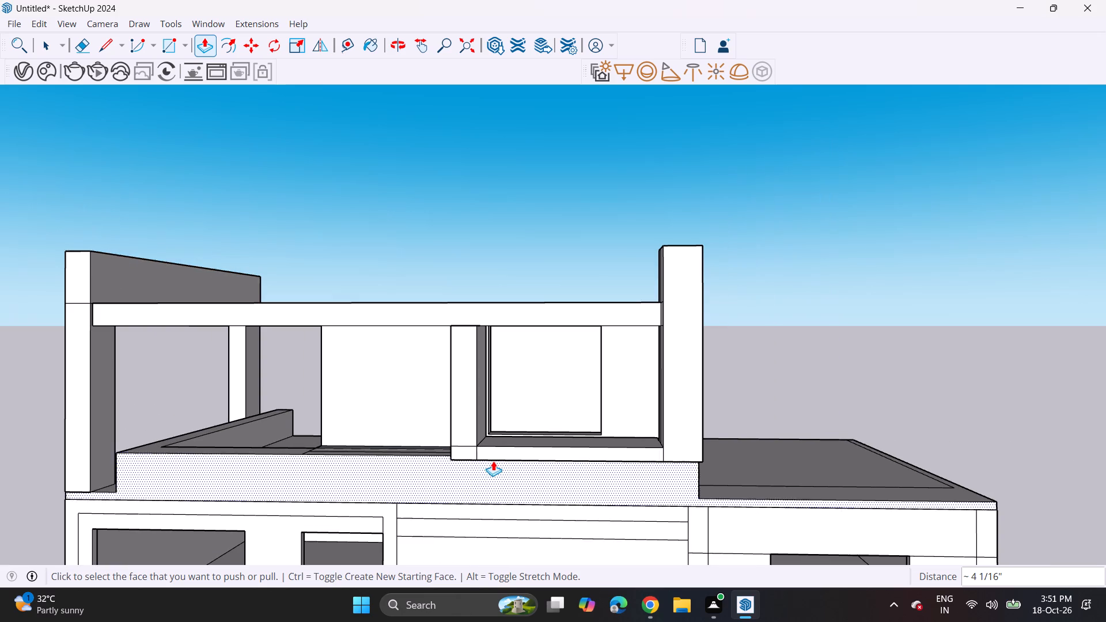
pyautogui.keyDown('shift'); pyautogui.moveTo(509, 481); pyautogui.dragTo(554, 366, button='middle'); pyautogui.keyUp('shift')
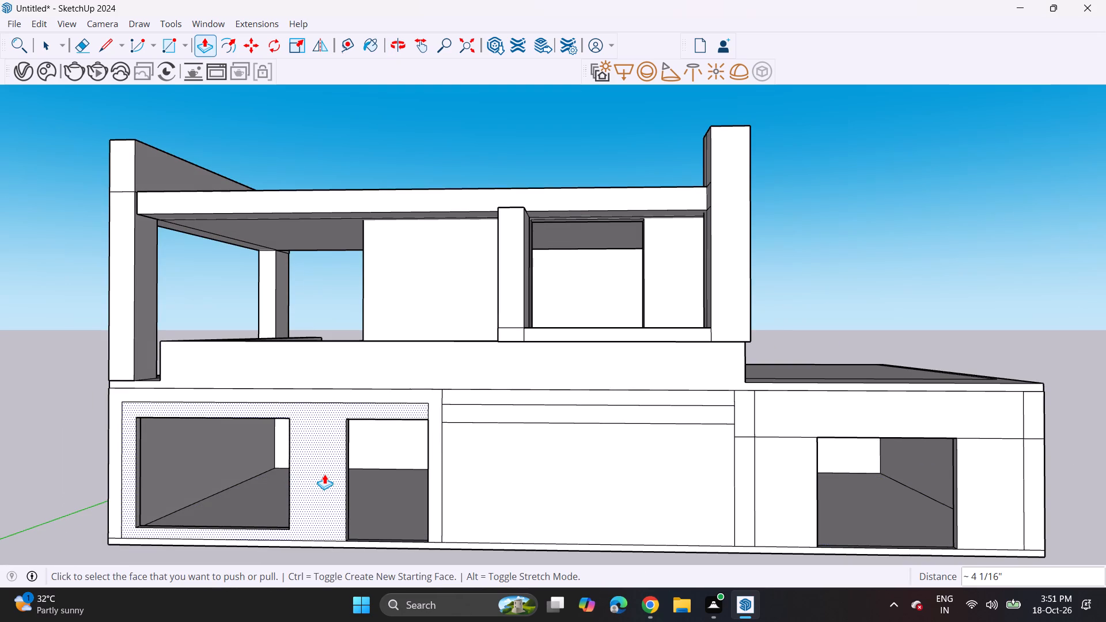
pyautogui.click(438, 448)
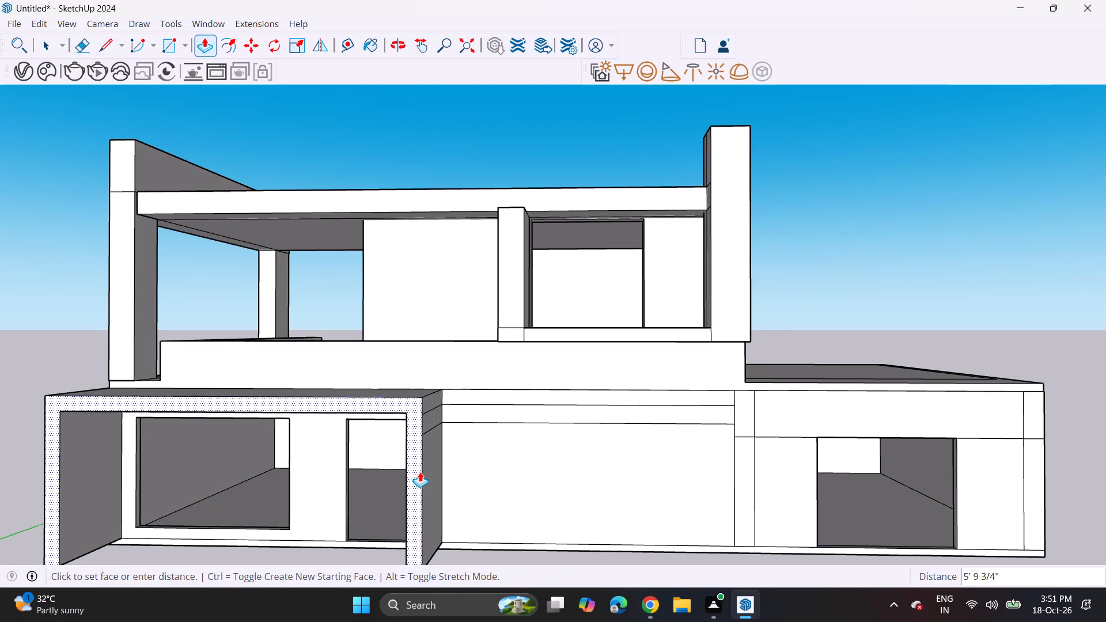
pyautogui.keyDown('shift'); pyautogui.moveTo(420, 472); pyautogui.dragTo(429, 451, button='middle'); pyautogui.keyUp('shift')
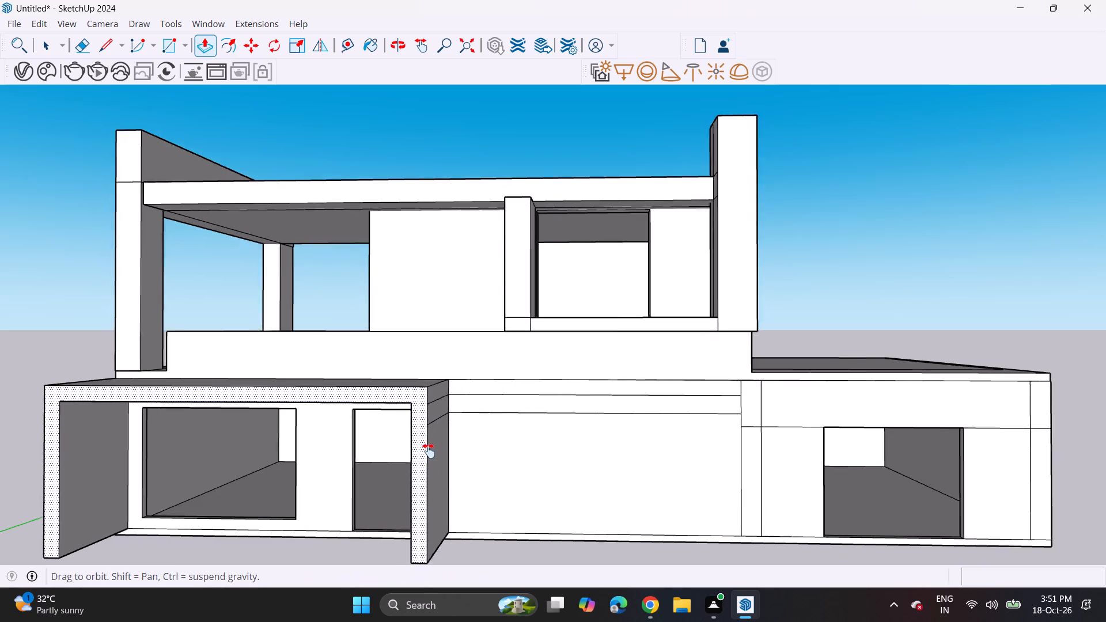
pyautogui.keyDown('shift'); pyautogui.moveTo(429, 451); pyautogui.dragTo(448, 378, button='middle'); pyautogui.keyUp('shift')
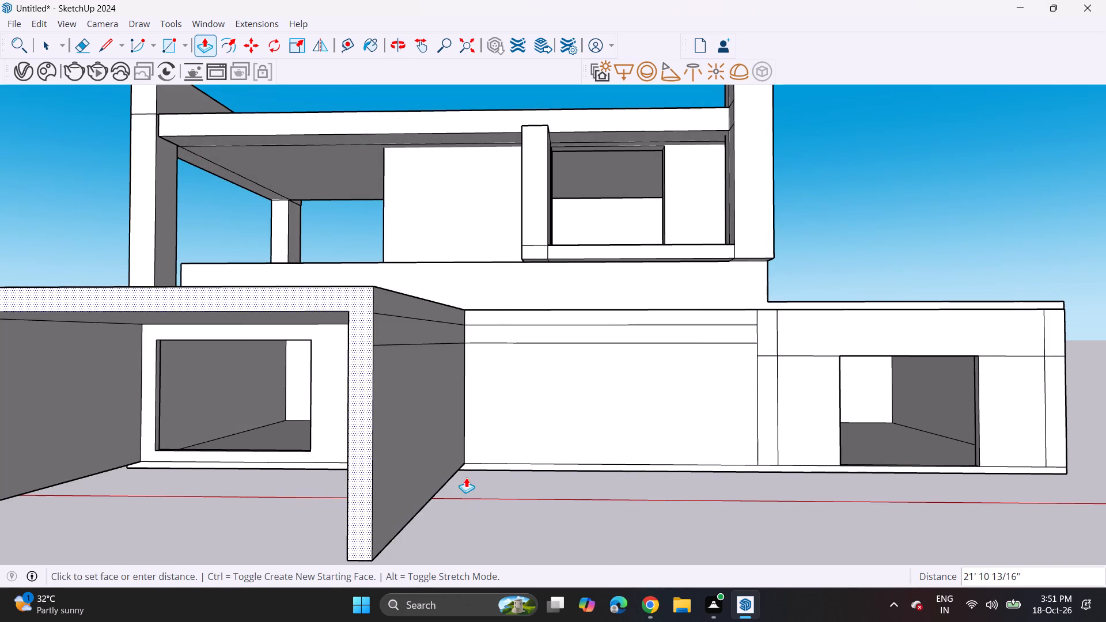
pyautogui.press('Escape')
# Pull the frame face around the ground-floor window and door opening out about 9' 5 1/16".
pyautogui.click(454, 445)
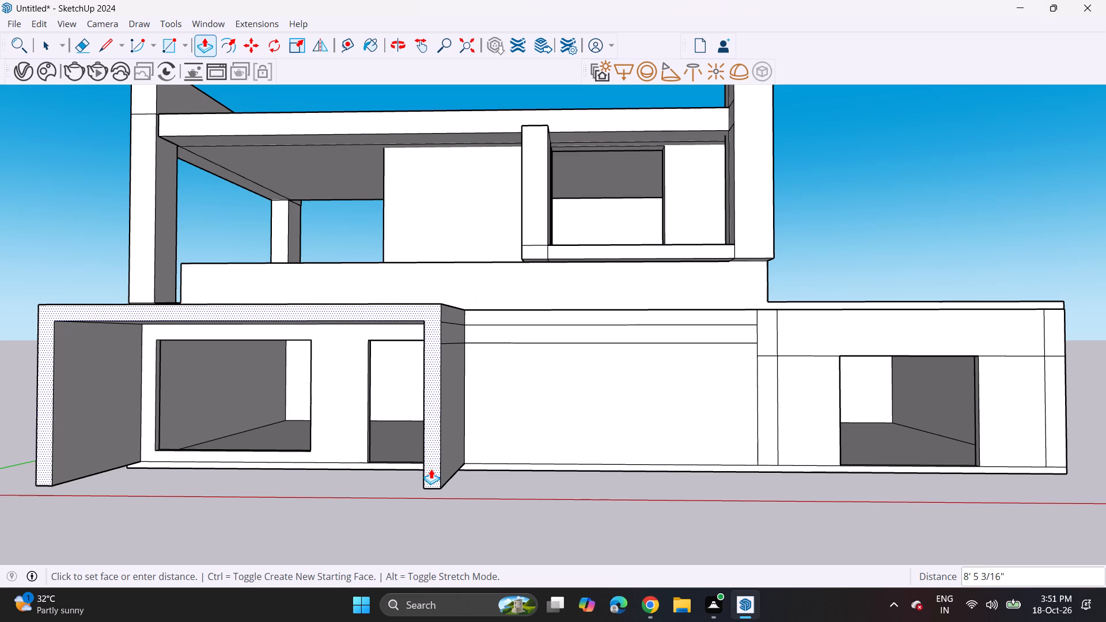
pyautogui.click(427, 473)
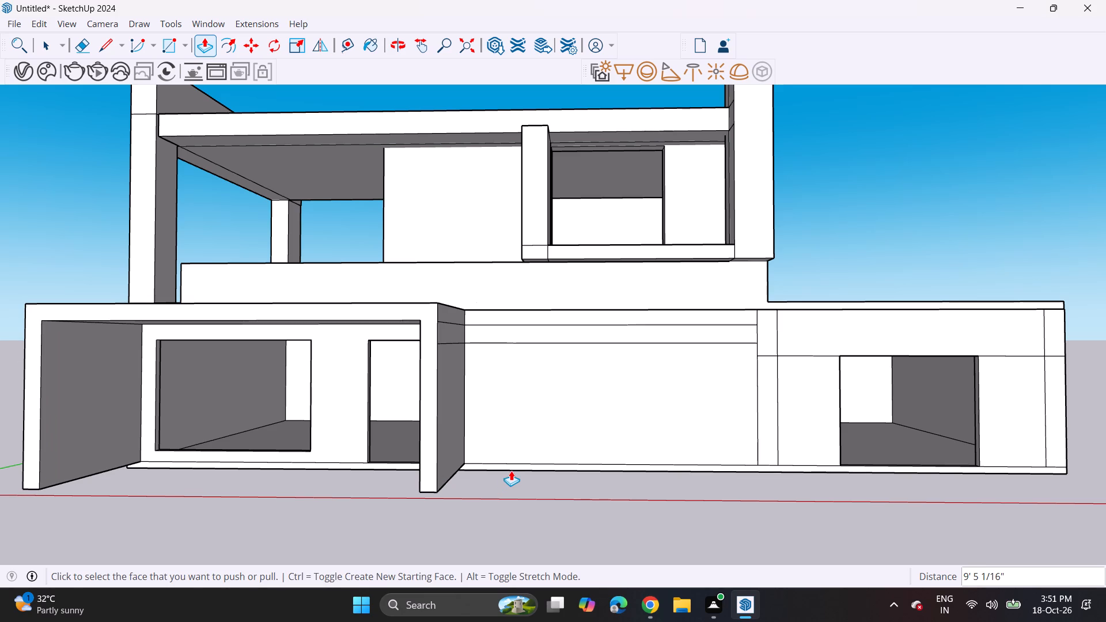
# Pull the narrow horizontal strip near the top of the ground floor's middle wall out 3' 10 7/8" as a canopy.
pyautogui.click(602, 342)
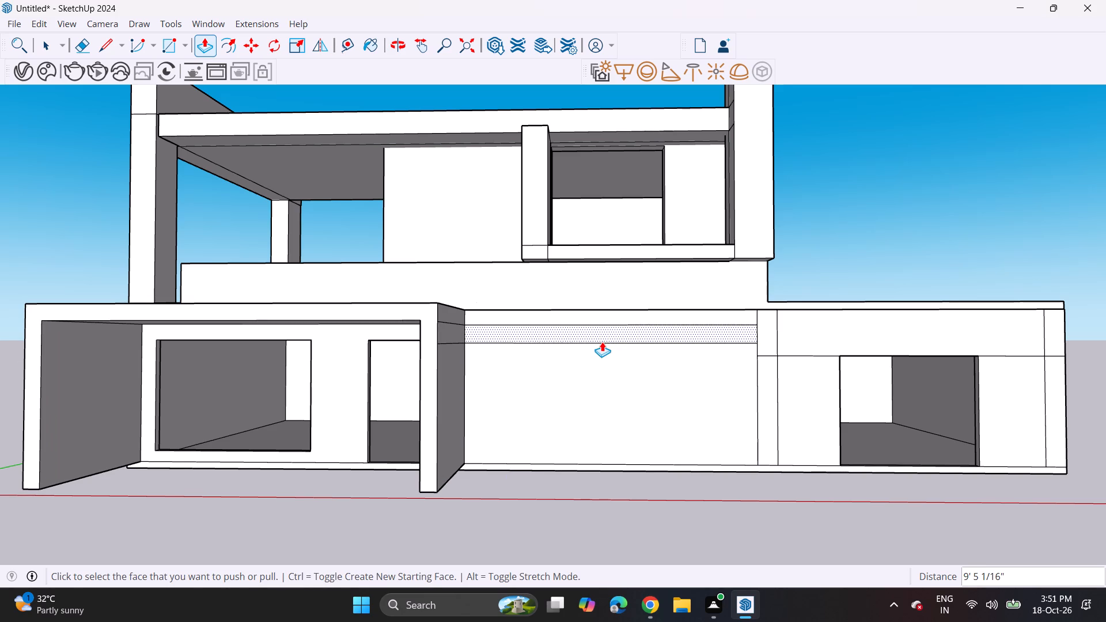
pyautogui.moveTo(592, 350); pyautogui.dragTo(355, 381, button='middle')
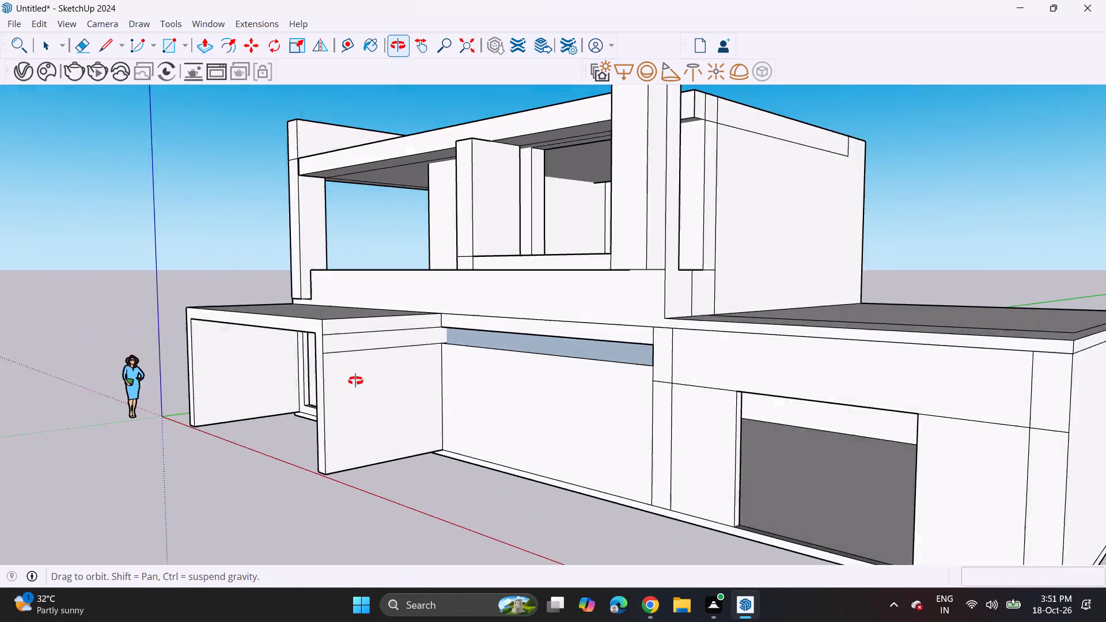
pyautogui.moveTo(355, 381); pyautogui.dragTo(263, 400, button='middle')
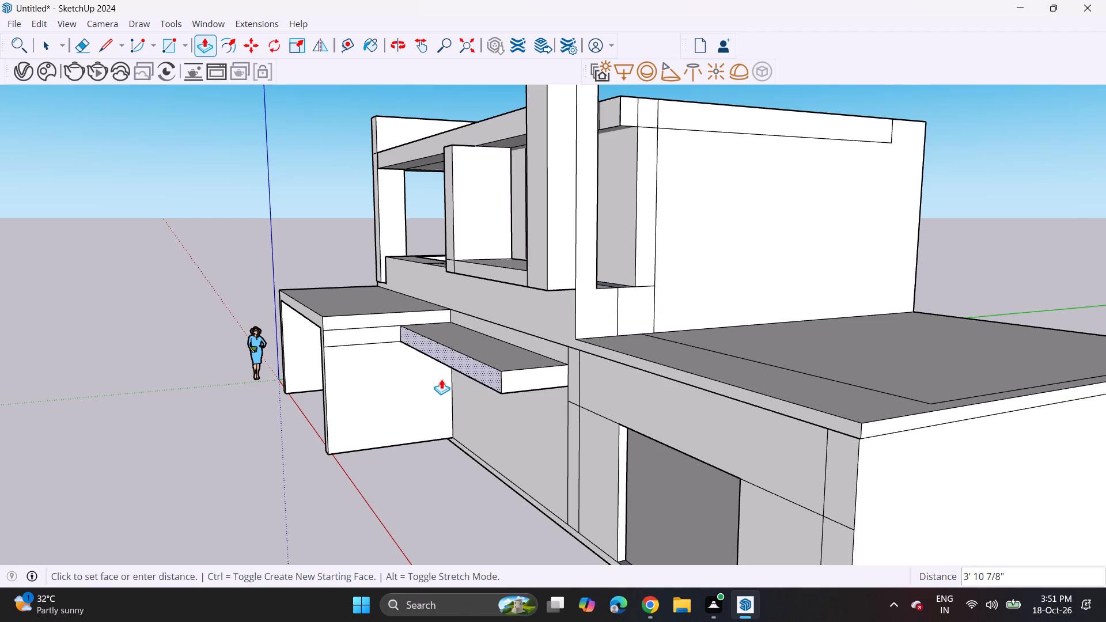
pyautogui.click(441, 379)
# Pull the narrow pillar face beside the canopy out 6' 8 5/8" and repeat the same pull on the matching face at the wing's far end.
pyautogui.moveTo(478, 433); pyautogui.dragTo(685, 407, button='middle')
pyautogui.keyDown('shift'); pyautogui.moveTo(698, 411); pyautogui.dragTo(479, 408, button='middle'); pyautogui.keyUp('shift')
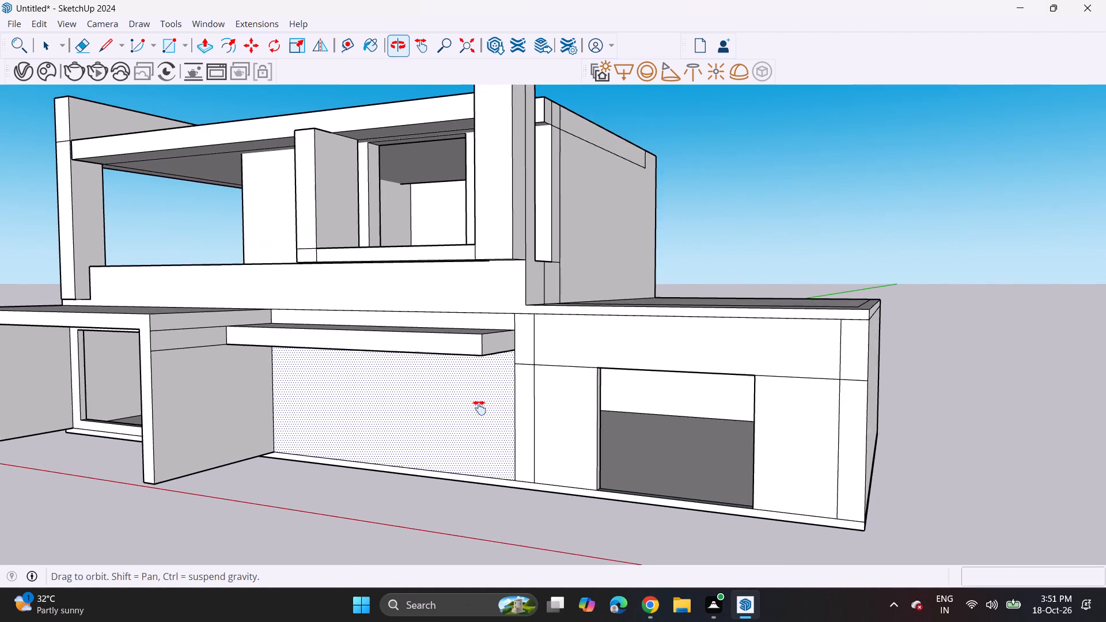
pyautogui.keyDown('shift'); pyautogui.moveTo(479, 408); pyautogui.dragTo(479, 408, button='middle'); pyautogui.keyUp('shift')
pyautogui.moveTo(491, 404); pyautogui.dragTo(533, 405, button='middle')
pyautogui.scroll(1, 535, 406)
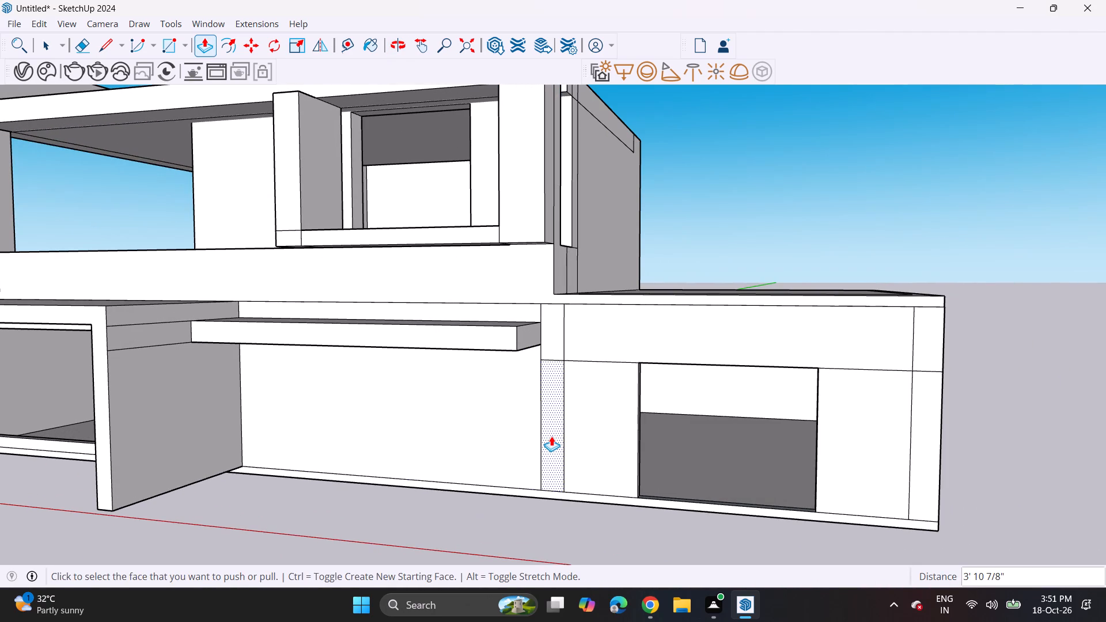
pyautogui.click(551, 436)
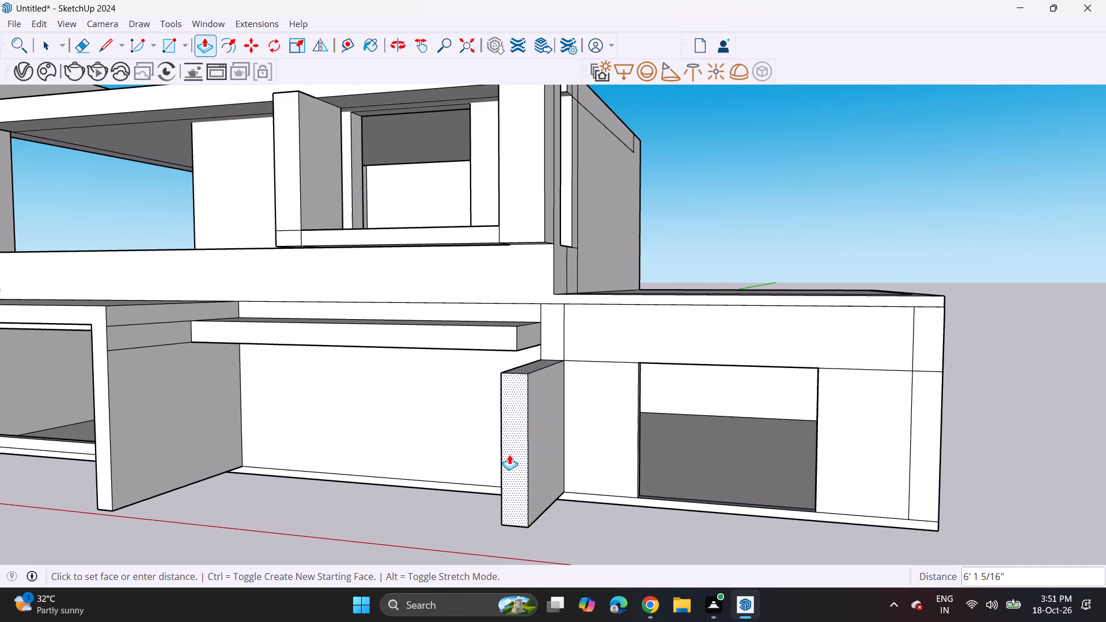
pyautogui.click(504, 457)
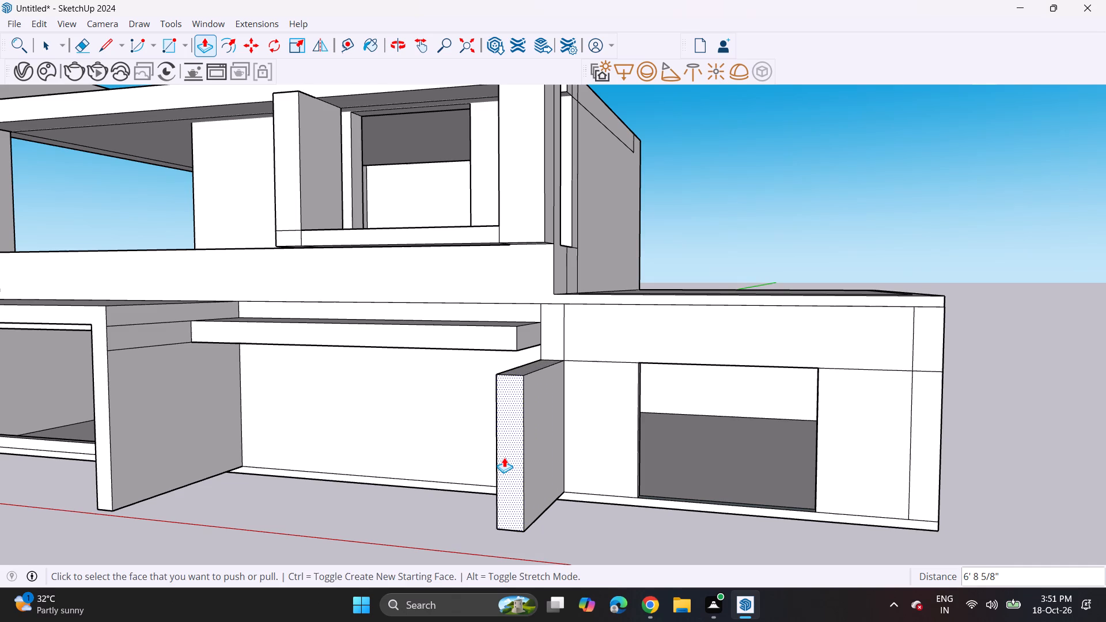
pyautogui.doubleClick(919, 452)
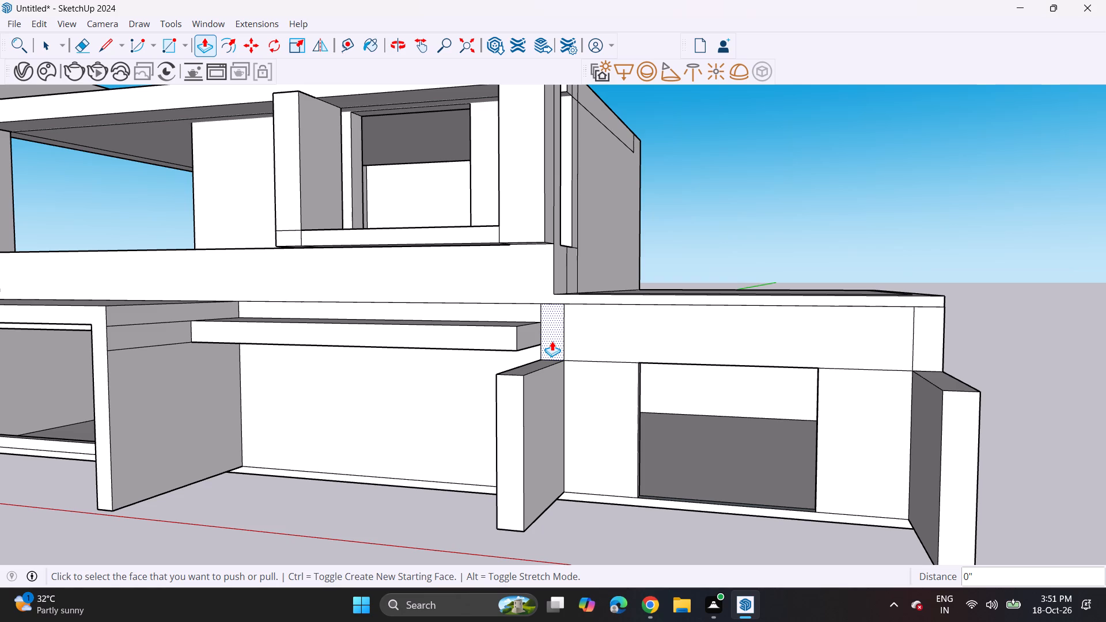
# Delete the vertical edges dividing the fascia above the wide opening from the areas above the two projecting pillars.
pyautogui.scroll(3, 590, 350)
pyautogui.press('space')
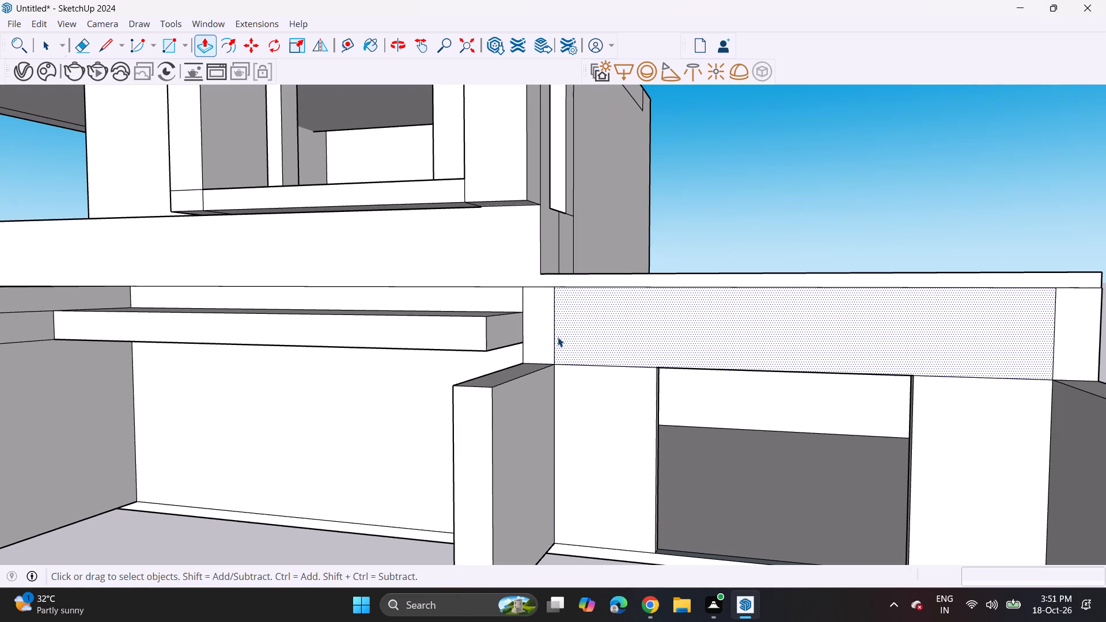
pyautogui.click(554, 340)
pyautogui.press('Delete')
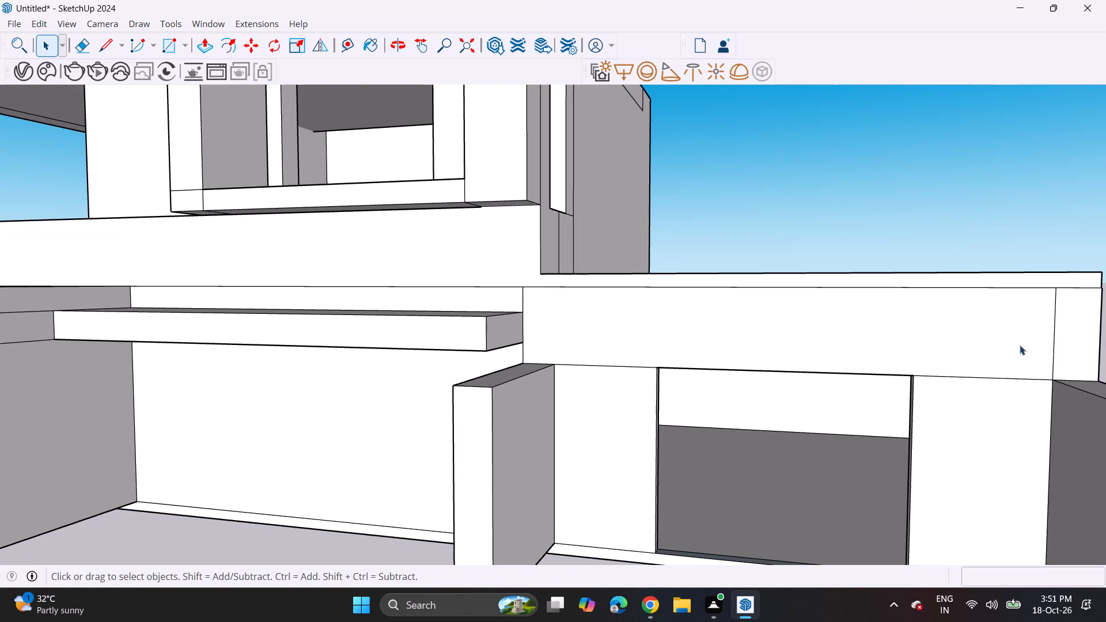
pyautogui.click(1054, 350)
pyautogui.press('Delete')
pyautogui.click(1055, 313)
pyautogui.press('Delete')
pyautogui.click(1052, 361)
pyautogui.press('Delete')
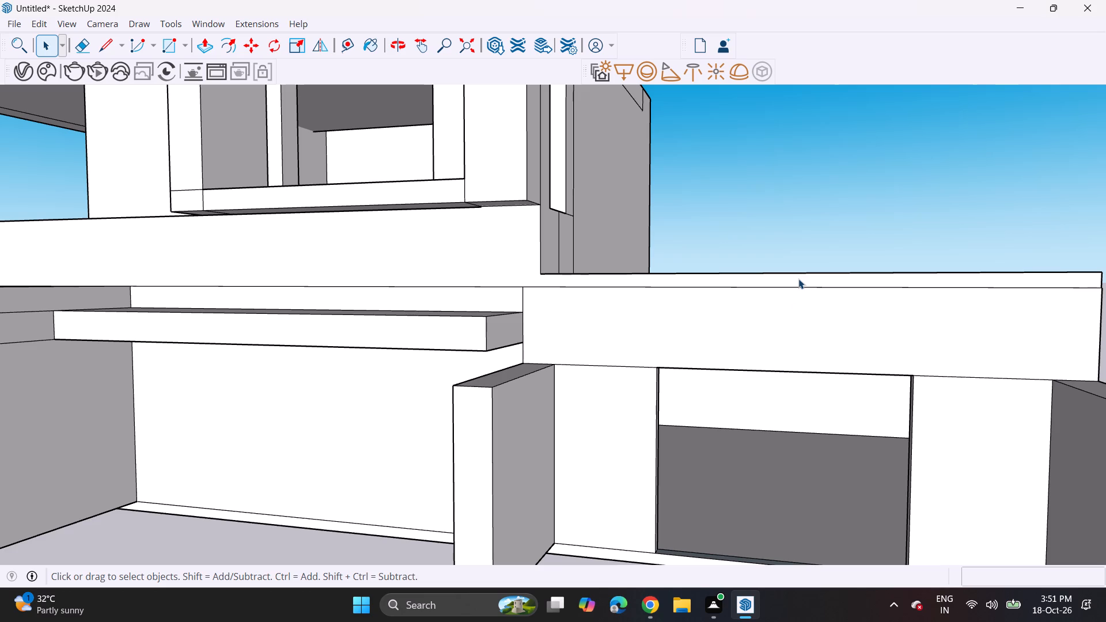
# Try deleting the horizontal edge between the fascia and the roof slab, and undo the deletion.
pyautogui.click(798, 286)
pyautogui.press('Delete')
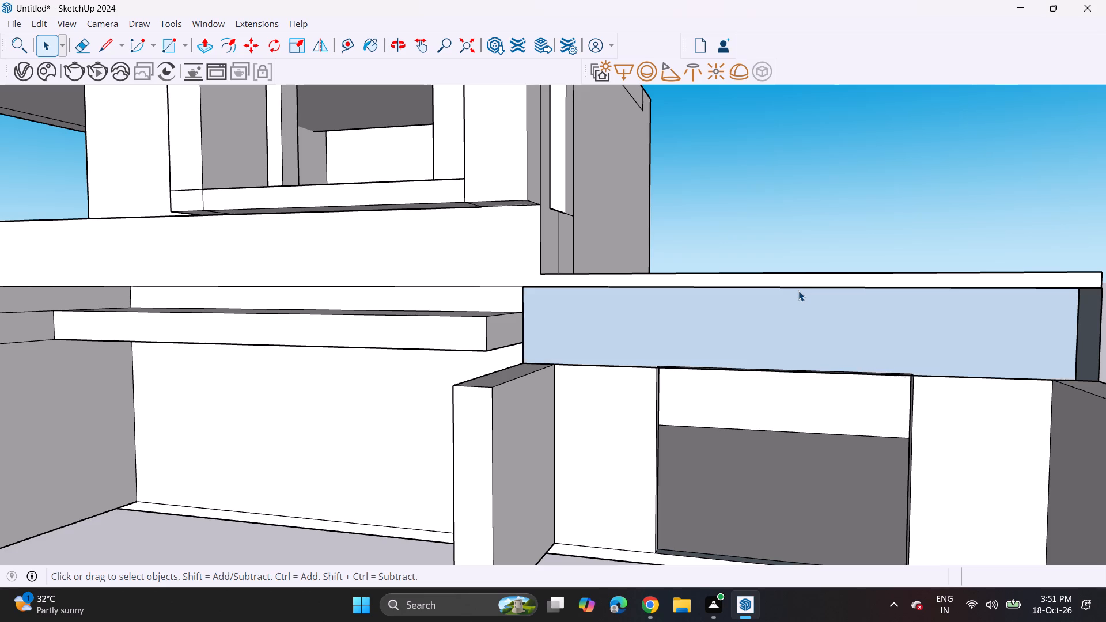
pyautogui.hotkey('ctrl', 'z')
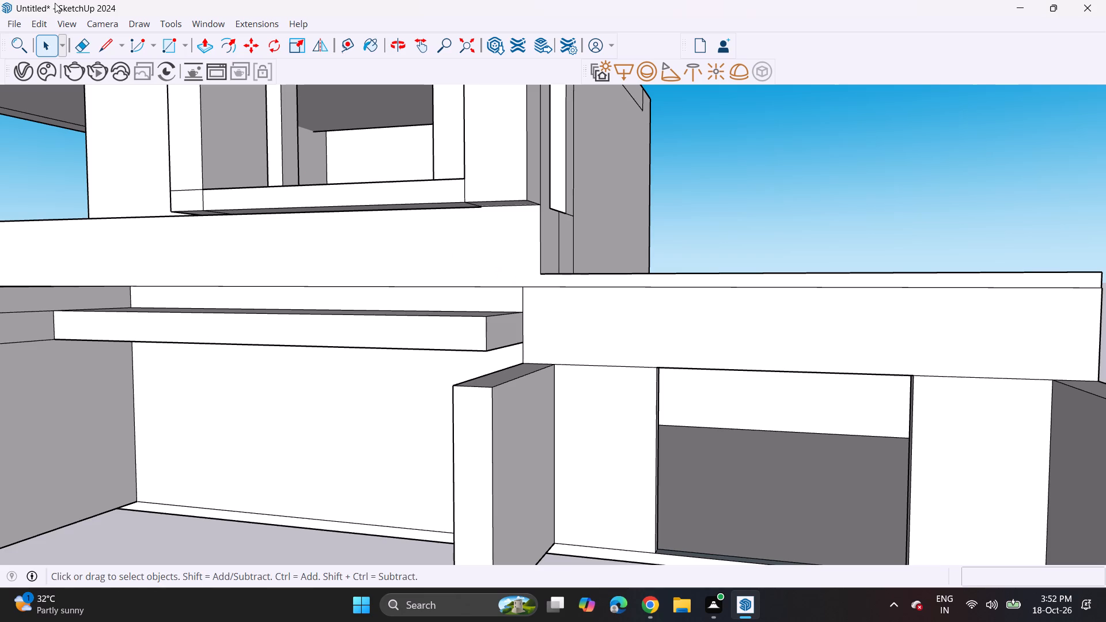
# Draw edges closing off the roof slab's inner end: extend its top edge about 8 9/16" and add a 6" vertical edge above the fascia corner.
pyautogui.click(110, 50)
pyautogui.scroll(4, 639, 261)
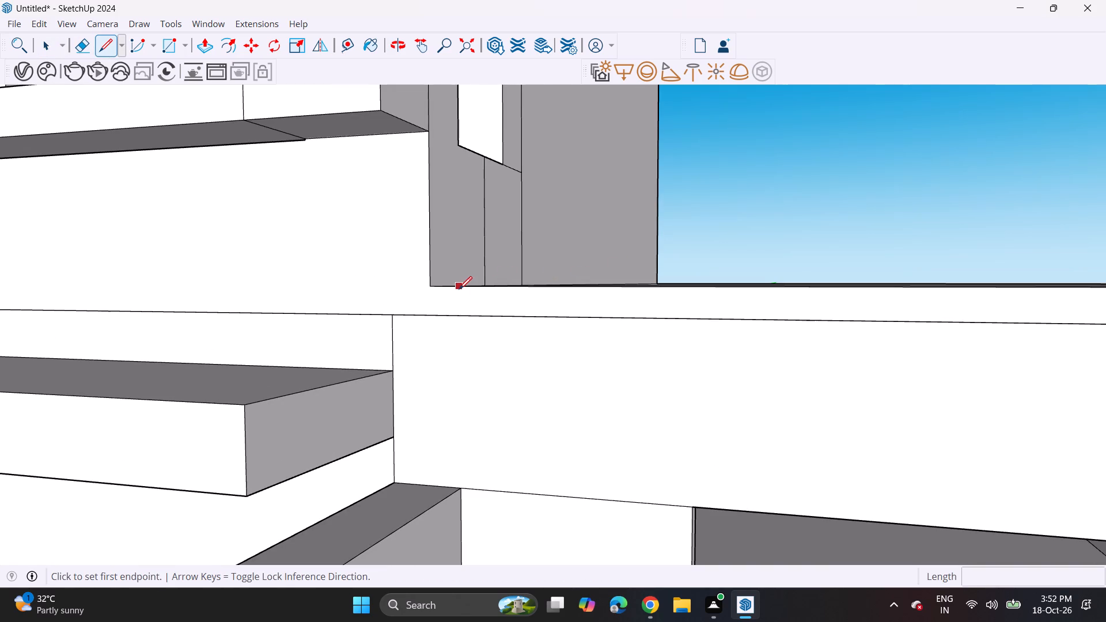
pyautogui.click(431, 286)
pyautogui.click(396, 285)
pyautogui.moveTo(403, 316); pyautogui.dragTo(473, 313, button='middle')
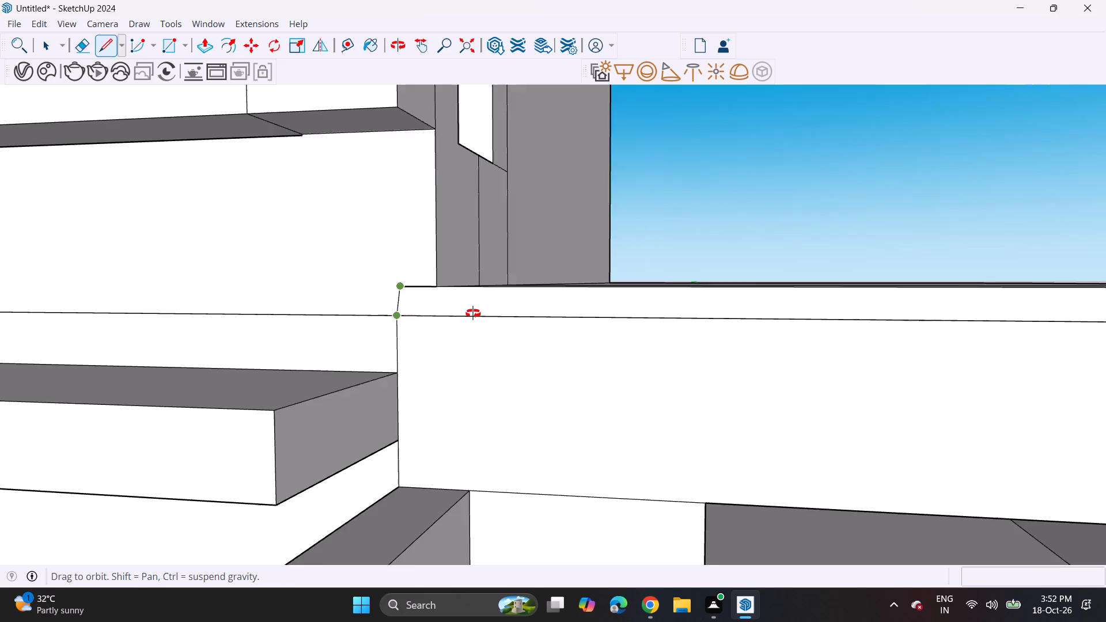
pyautogui.moveTo(473, 313); pyautogui.dragTo(522, 312, button='middle')
pyautogui.press('Escape')
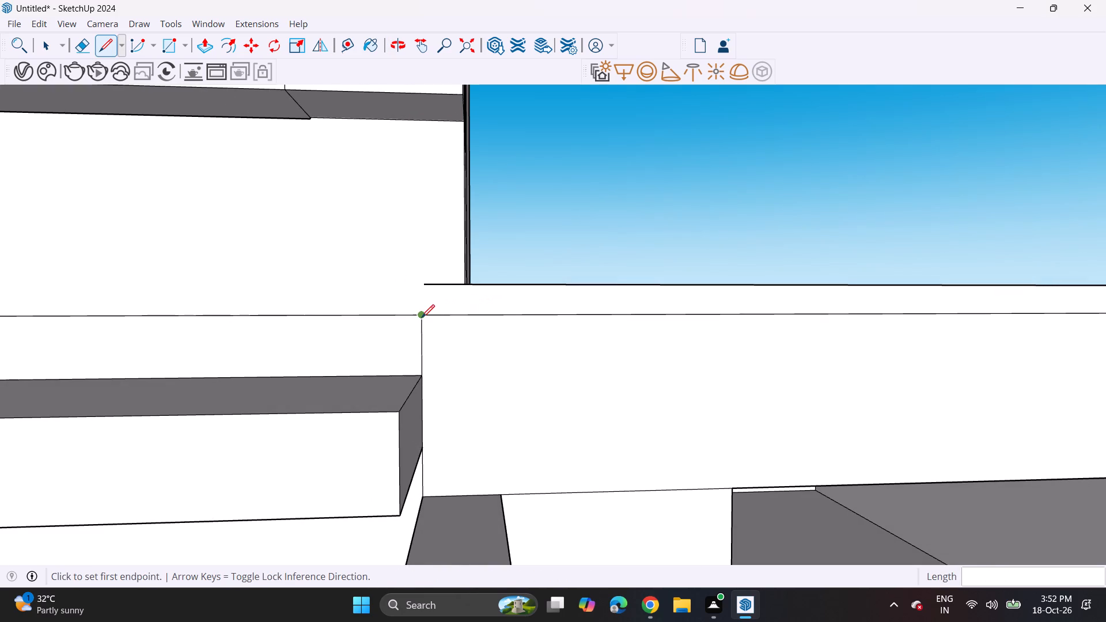
pyautogui.click(422, 317)
pyautogui.scroll(2, 415, 287)
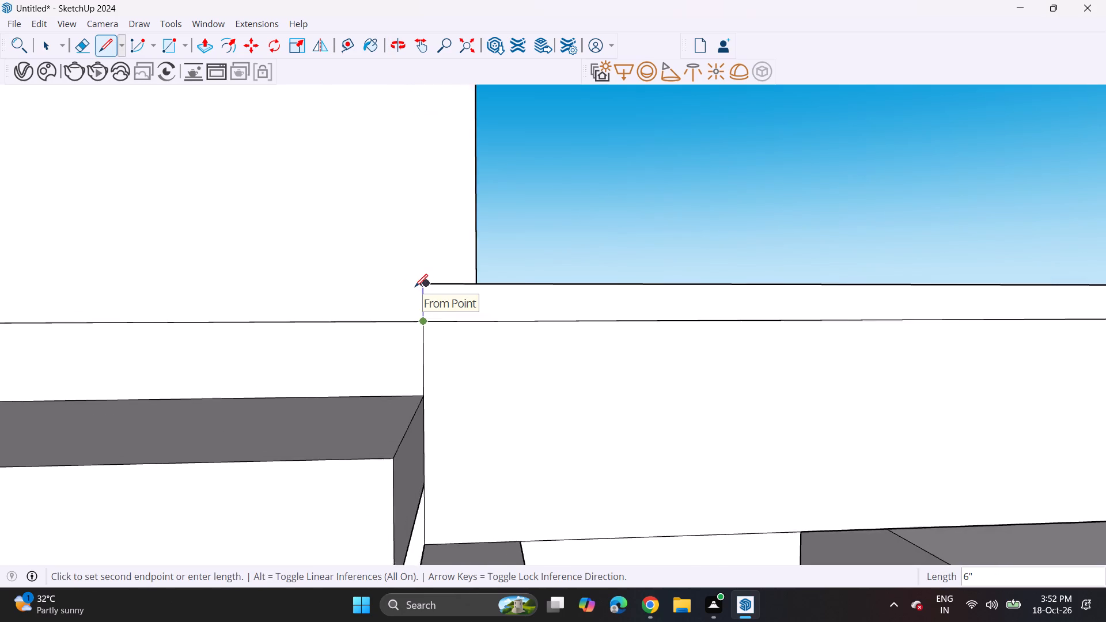
pyautogui.scroll(6, 415, 287)
pyautogui.click(426, 282)
pyautogui.click(441, 280)
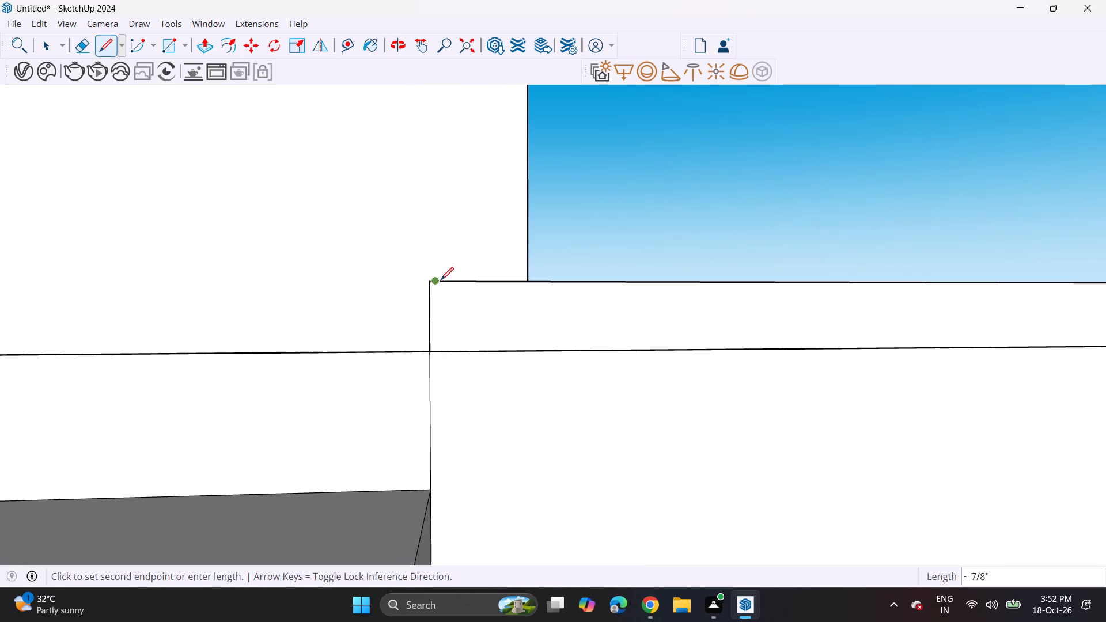
pyautogui.scroll(-5, 481, 277)
pyautogui.press('space')
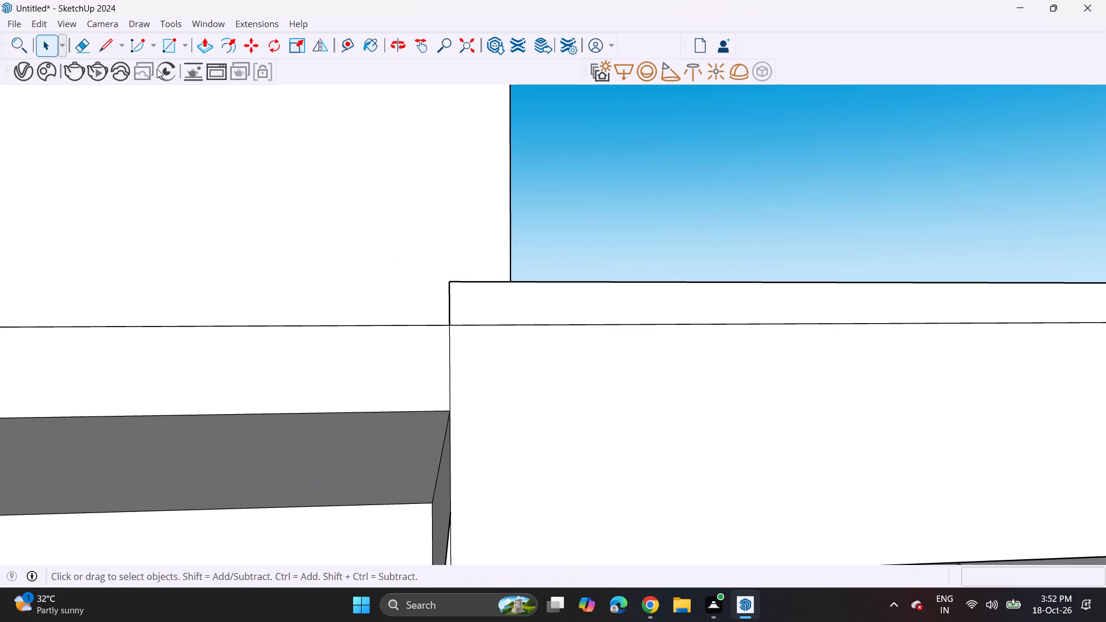
# Erase the horizontal edge between the roof slab's front and the fascia above the wide opening.
pyautogui.click(79, 43)
pyautogui.click(524, 320)
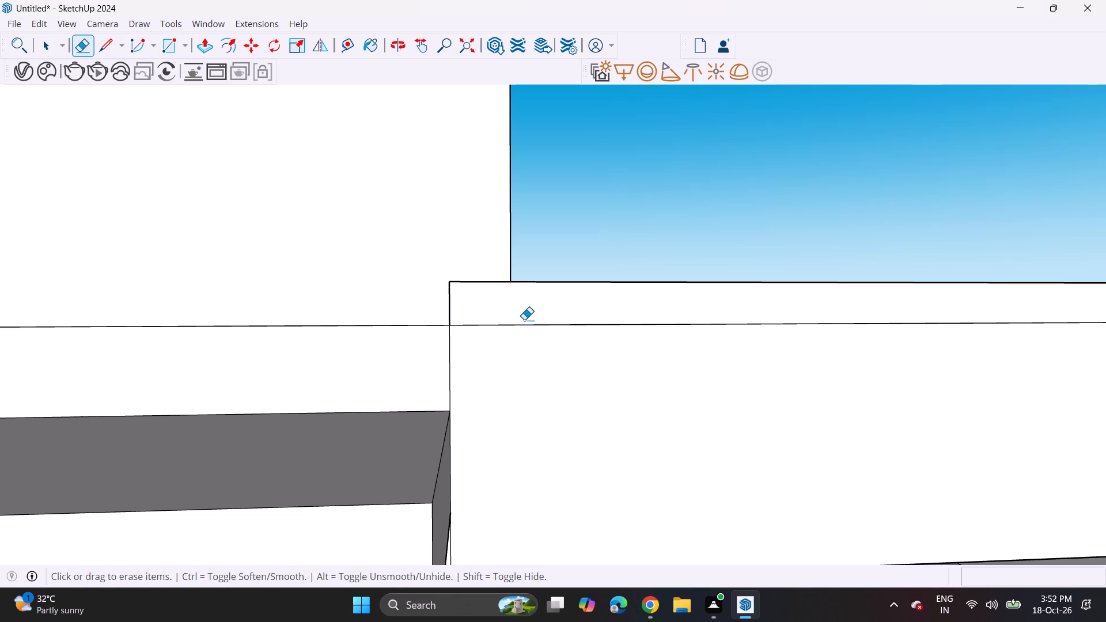
pyautogui.click(525, 325)
# Pull the exposed strip under the roof slab down about 2' 11 3/4" to the opening's top, filling the open fascia.
pyautogui.scroll(-4, 526, 329)
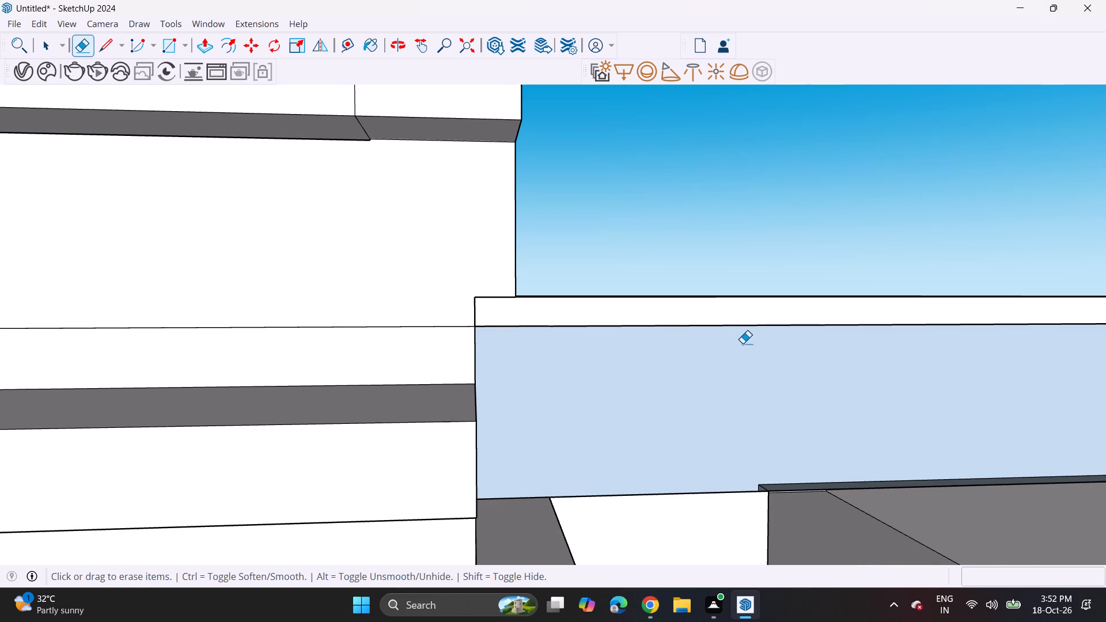
pyautogui.keyDown('shift'); pyautogui.moveTo(744, 342); pyautogui.dragTo(492, 331, button='middle'); pyautogui.keyUp('shift')
pyautogui.moveTo(578, 332); pyautogui.dragTo(484, 169, button='middle')
pyautogui.scroll(1, 512, 238)
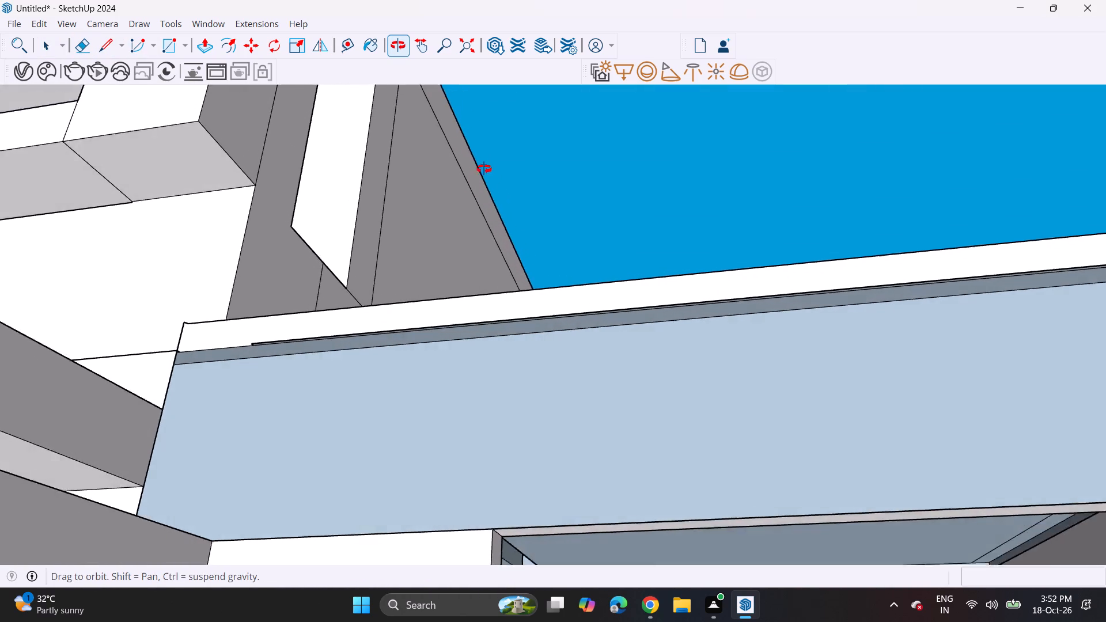
pyautogui.moveTo(484, 169); pyautogui.dragTo(482, 145, button='middle')
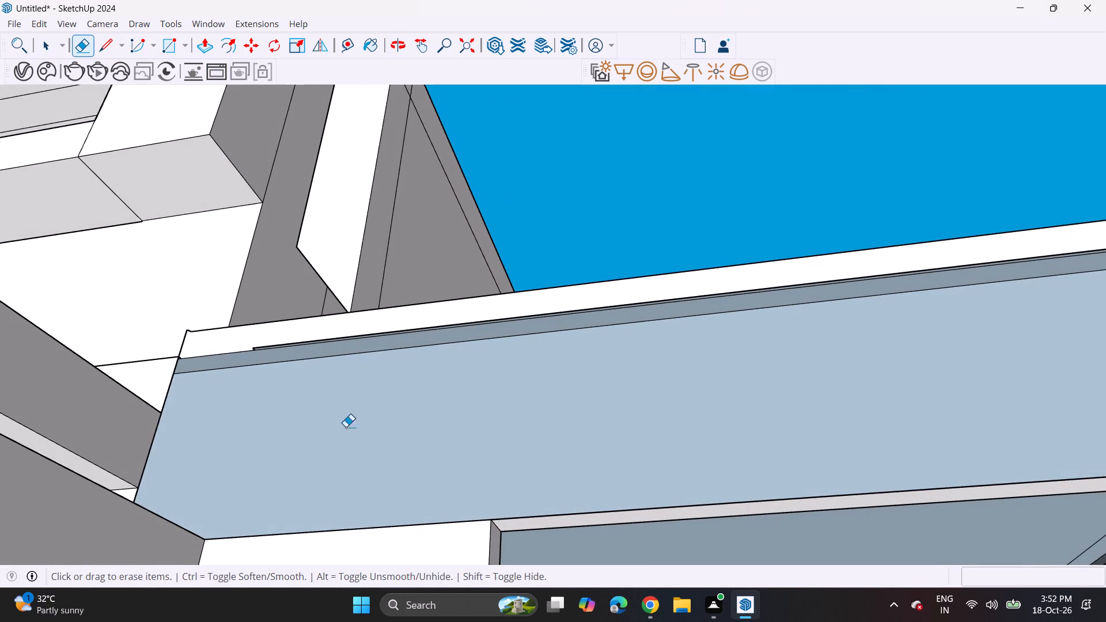
pyautogui.moveTo(325, 359); pyautogui.dragTo(323, 266, button='middle')
pyautogui.scroll(1, 328, 276)
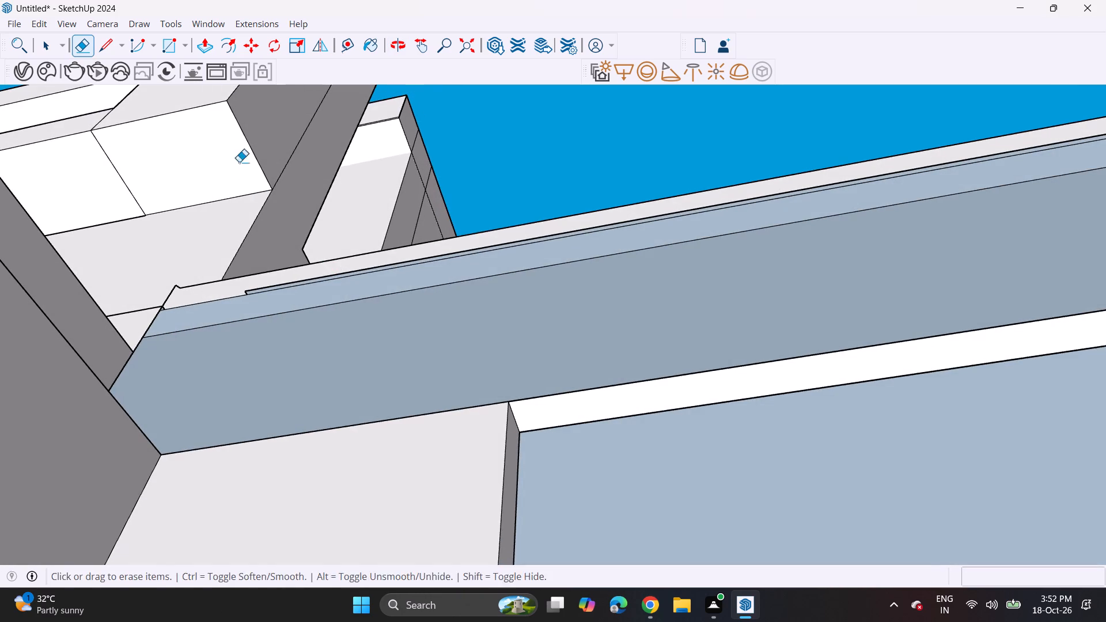
pyautogui.click(199, 39)
pyautogui.click(291, 306)
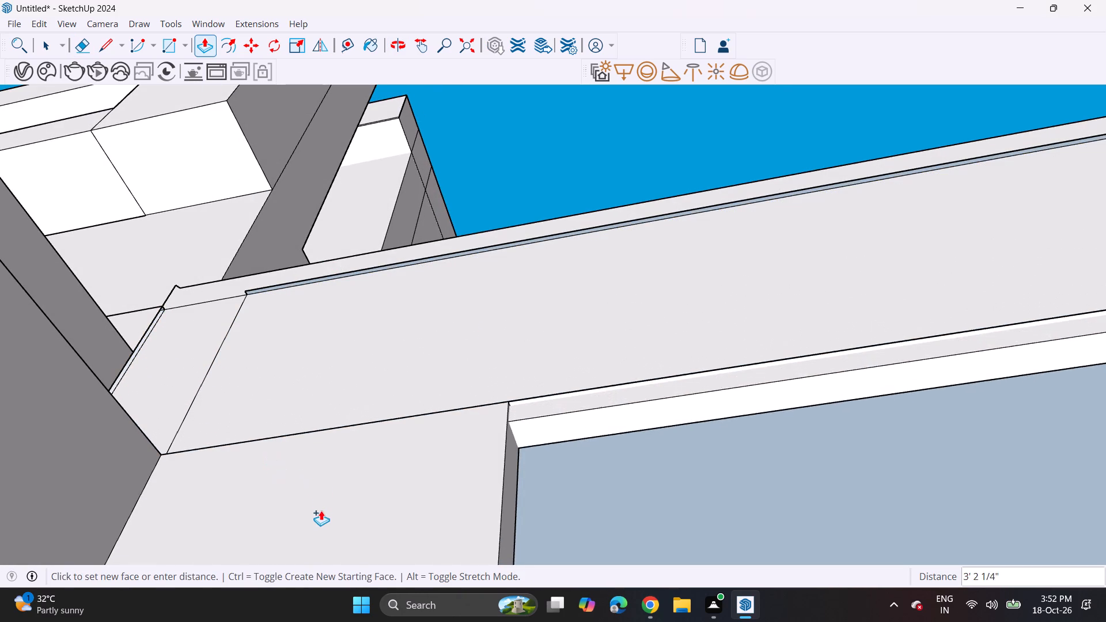
pyautogui.click(517, 411)
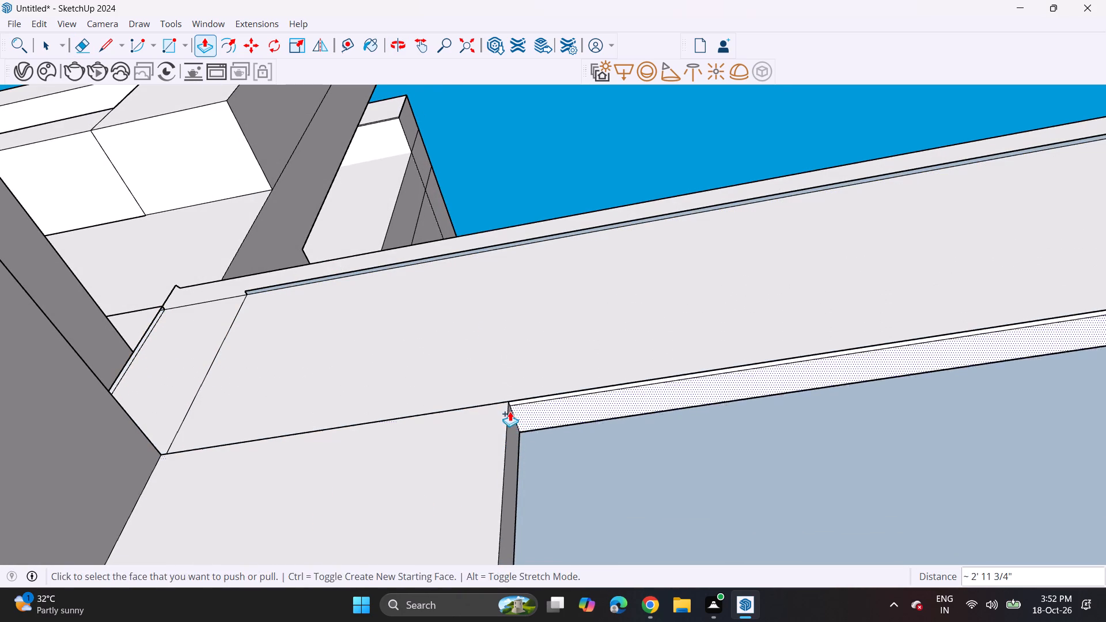
# Erase the leftover seam edges and sliver gap where the filled fascia meets the roof slab and the fascia's inner end.
pyautogui.moveTo(437, 383); pyautogui.dragTo(544, 596, button='middle')
pyautogui.moveTo(544, 510); pyautogui.dragTo(419, 404, button='middle')
pyautogui.scroll(1, 362, 373)
pyautogui.moveTo(362, 373); pyautogui.dragTo(324, 373, button='middle')
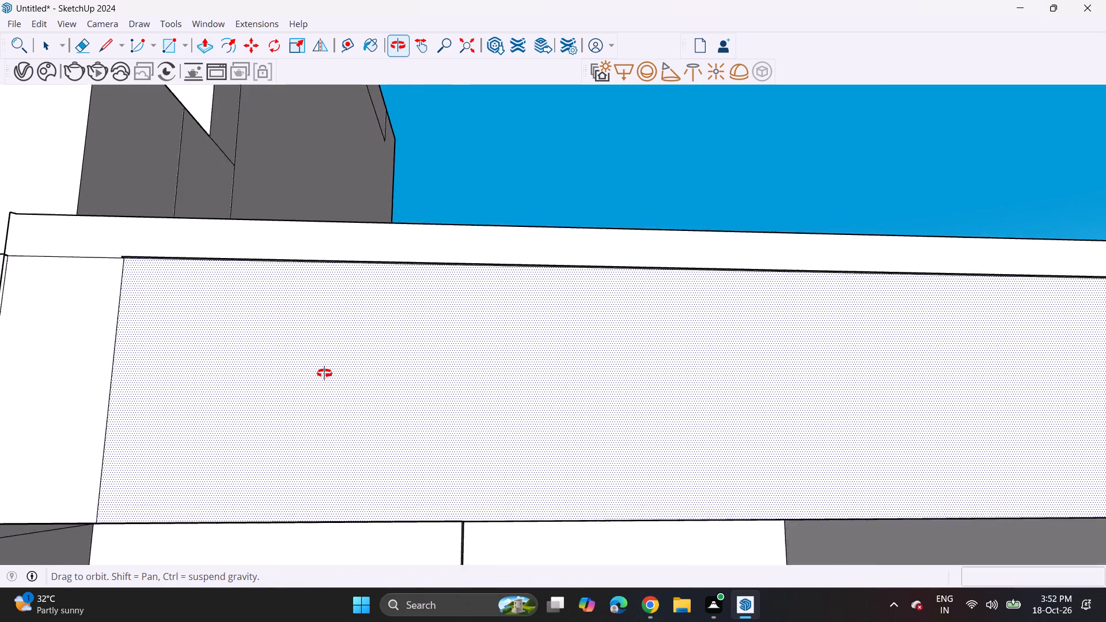
pyautogui.moveTo(324, 373); pyautogui.dragTo(130, 287, button='middle')
pyautogui.scroll(12, 235, 320)
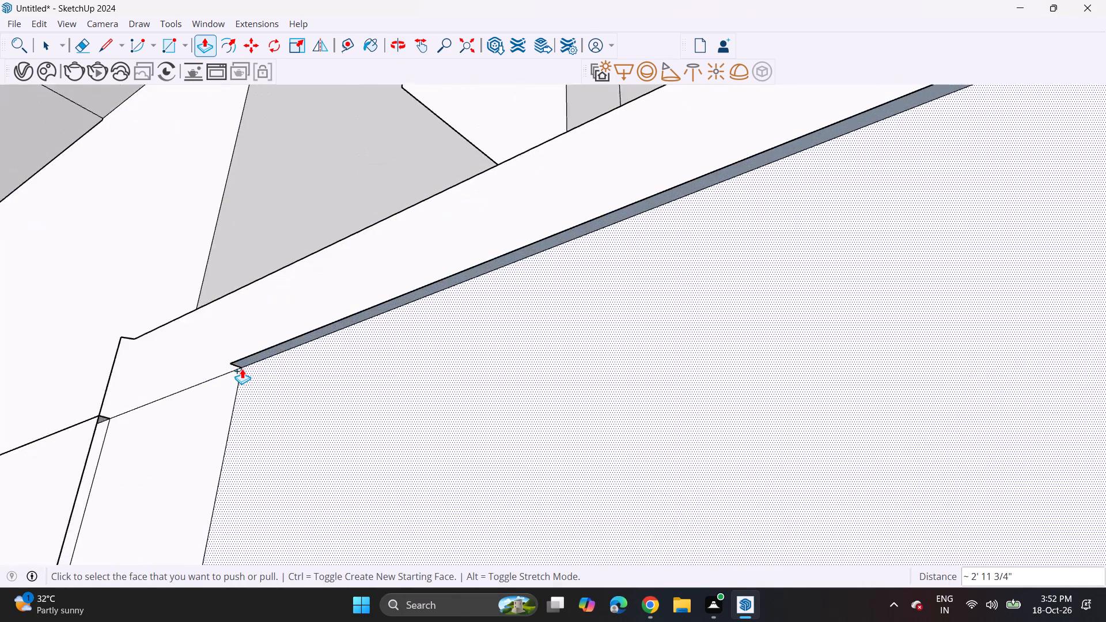
pyautogui.scroll(11, 242, 369)
pyautogui.click(85, 49)
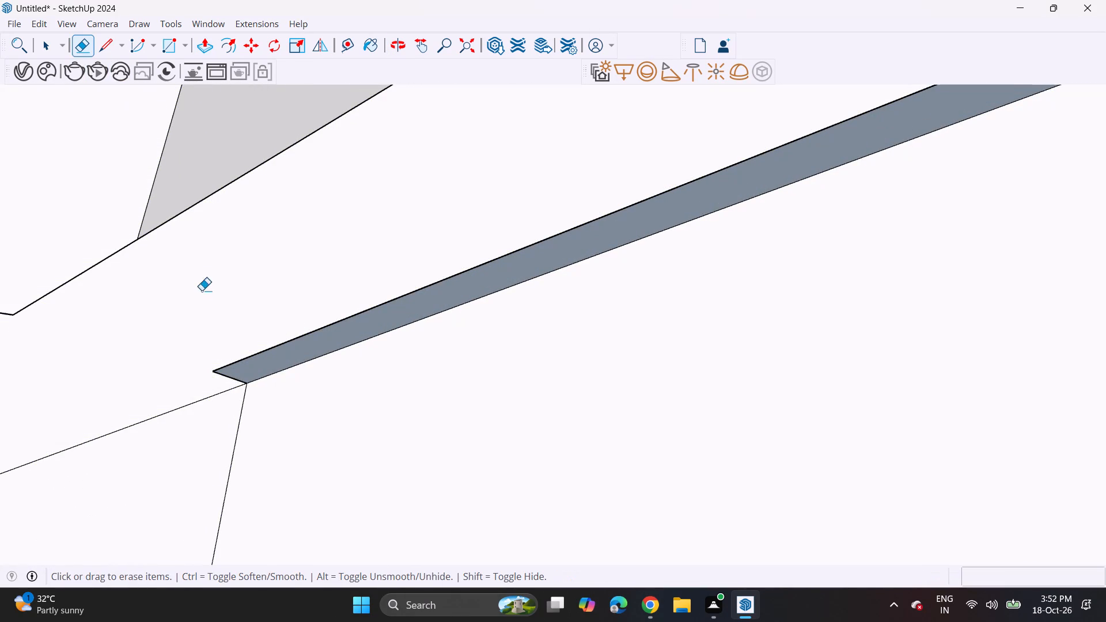
pyautogui.click(239, 359)
pyautogui.moveTo(234, 369); pyautogui.dragTo(229, 374)
pyautogui.moveTo(221, 374); pyautogui.dragTo(217, 385)
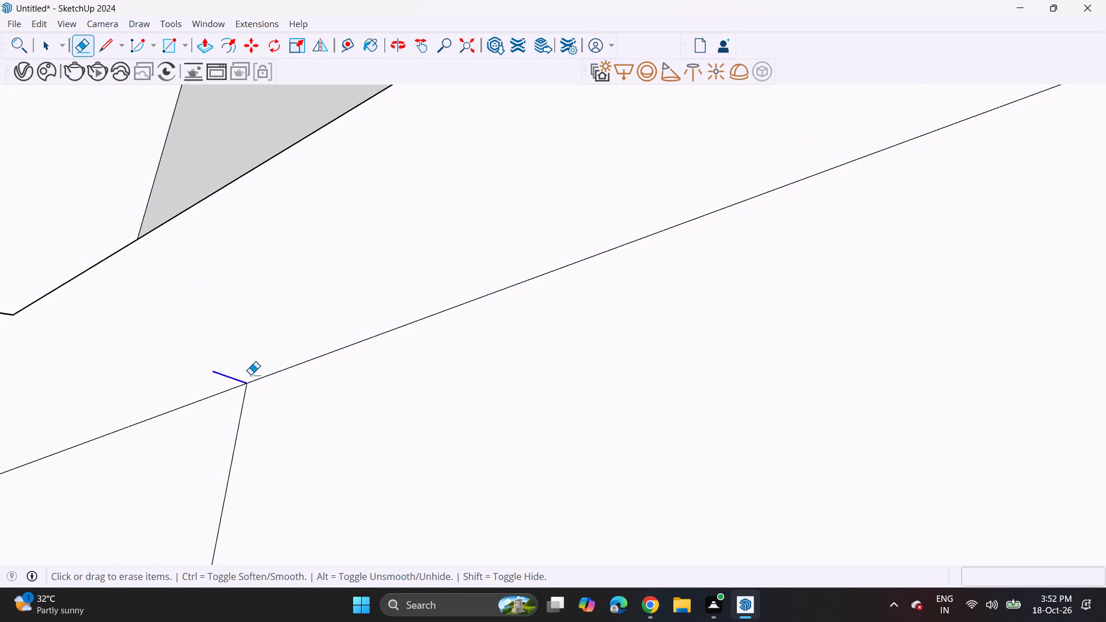
pyautogui.moveTo(253, 373); pyautogui.dragTo(256, 405)
pyautogui.moveTo(222, 379); pyautogui.dragTo(215, 414)
pyautogui.moveTo(222, 414); pyautogui.dragTo(254, 434)
# Erase the short vertical edge at the roof slab's inner end, above the fascia corner.
pyautogui.scroll(-5, 257, 427)
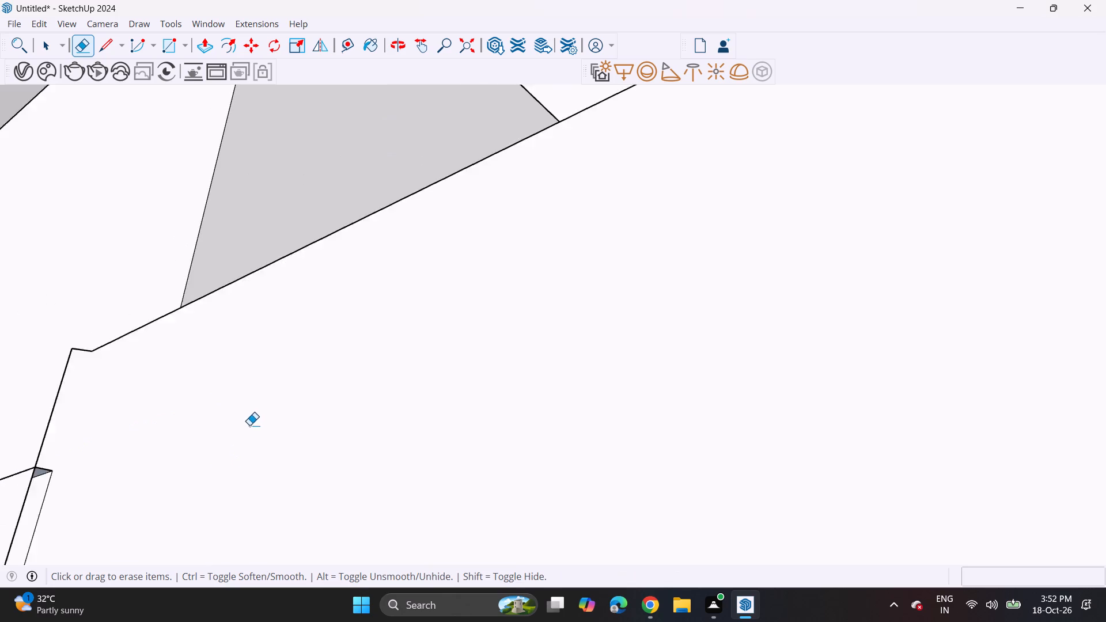
pyautogui.scroll(-6, 249, 425)
pyautogui.click(97, 418)
pyautogui.moveTo(97, 411); pyautogui.dragTo(157, 443, button='middle')
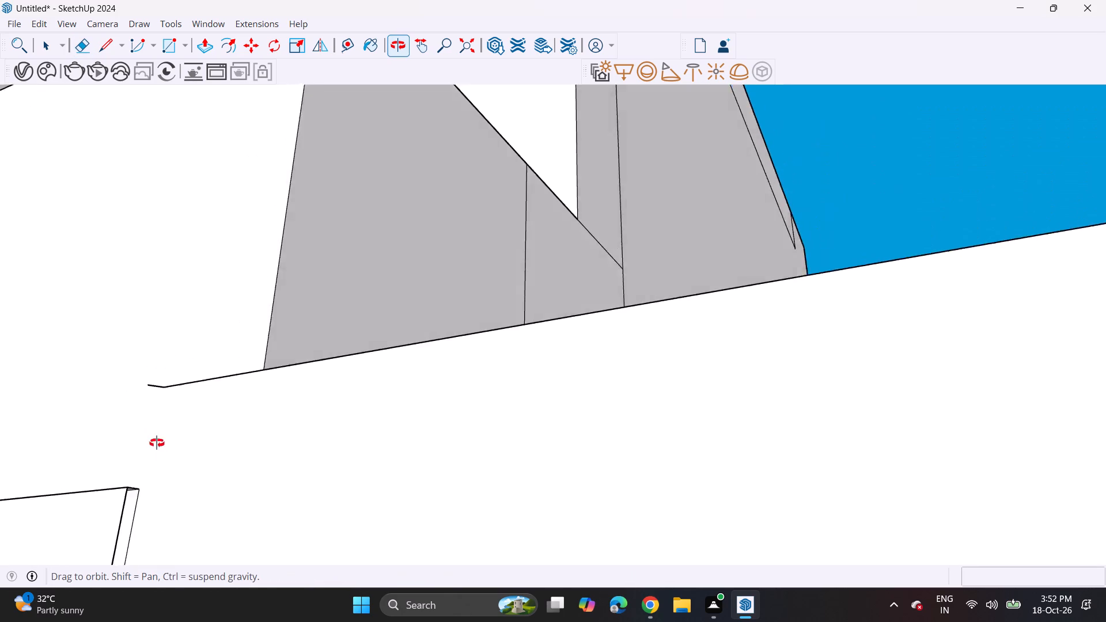
# Erase the leftover stub edge and thin sliver beside the canopy, where the upper wall meets the wing's fascia.
pyautogui.moveTo(157, 443); pyautogui.dragTo(204, 471, button='middle')
pyautogui.moveTo(217, 426); pyautogui.dragTo(210, 430)
pyautogui.scroll(-3, 214, 451)
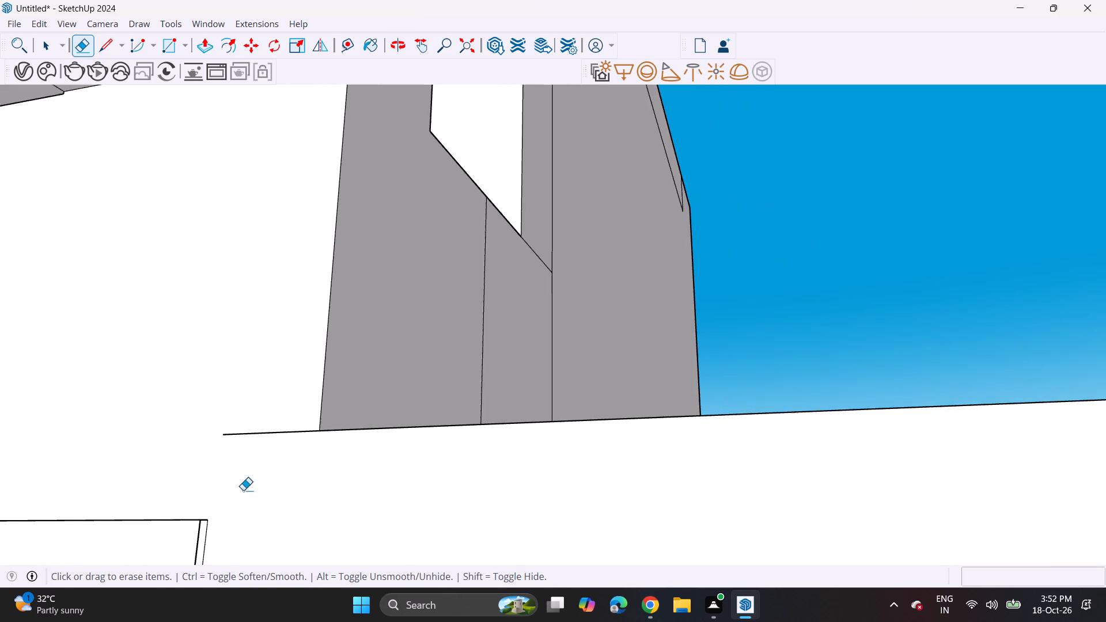
pyautogui.keyDown('shift'); pyautogui.moveTo(243, 490); pyautogui.dragTo(244, 365, button='middle'); pyautogui.keyUp('shift')
pyautogui.moveTo(245, 302); pyautogui.dragTo(317, 389, button='middle')
pyautogui.scroll(1, 245, 304)
pyautogui.scroll(-14, 305, 419)
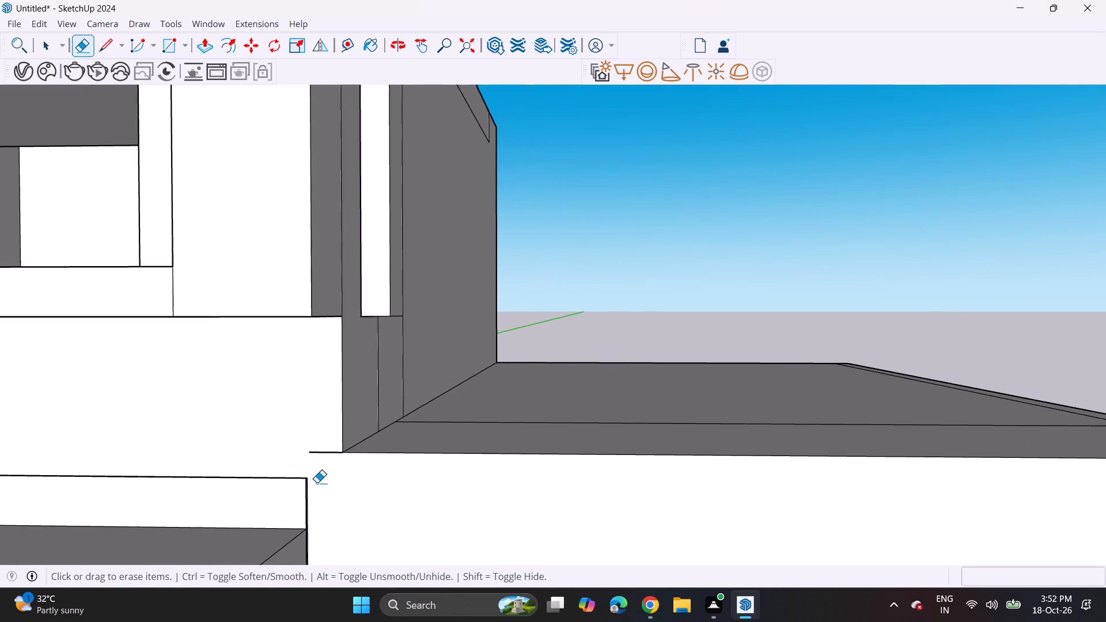
pyautogui.scroll(-4, 317, 483)
pyautogui.moveTo(305, 510); pyautogui.dragTo(306, 430, button='middle')
pyautogui.scroll(10, 323, 397)
pyautogui.scroll(6, 294, 438)
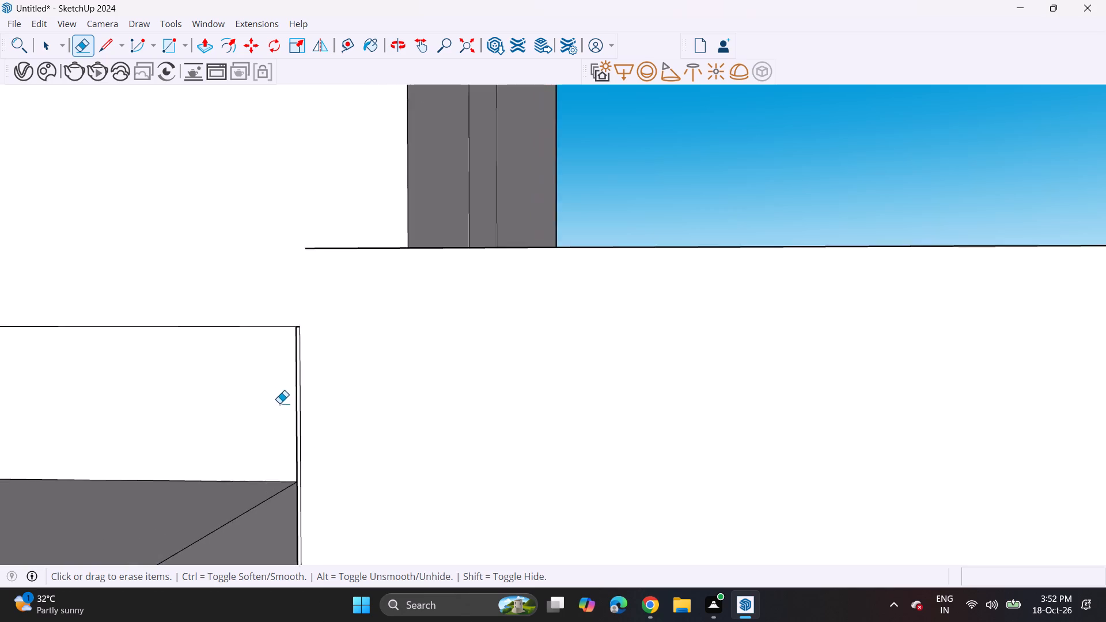
pyautogui.scroll(7, 279, 403)
pyautogui.click(313, 357)
pyautogui.scroll(-4, 312, 365)
pyautogui.moveTo(295, 282); pyautogui.dragTo(0, 269, button='middle')
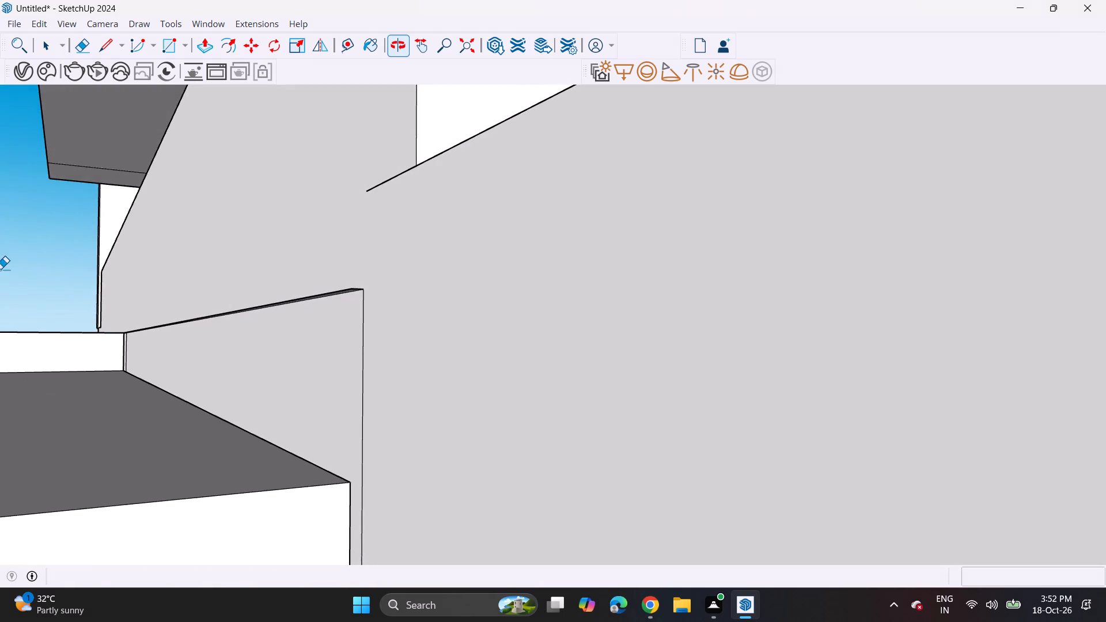
pyautogui.scroll(9, 339, 282)
pyautogui.moveTo(372, 297); pyautogui.dragTo(300, 378, button='middle')
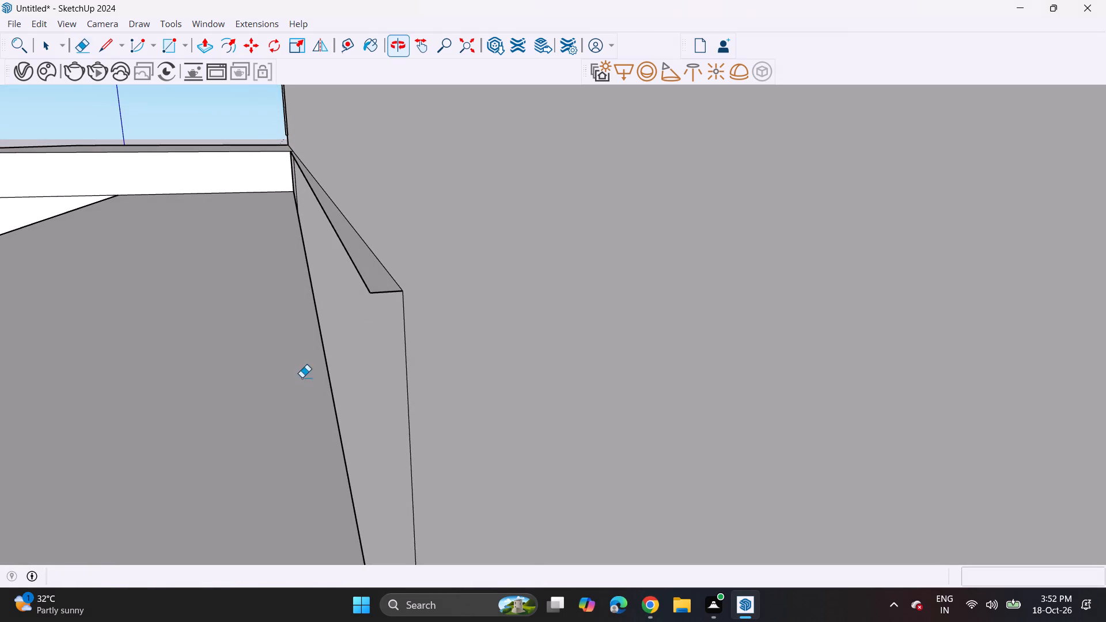
pyautogui.moveTo(378, 292); pyautogui.dragTo(378, 298)
pyautogui.click(365, 293)
pyautogui.moveTo(376, 291); pyautogui.dragTo(365, 298)
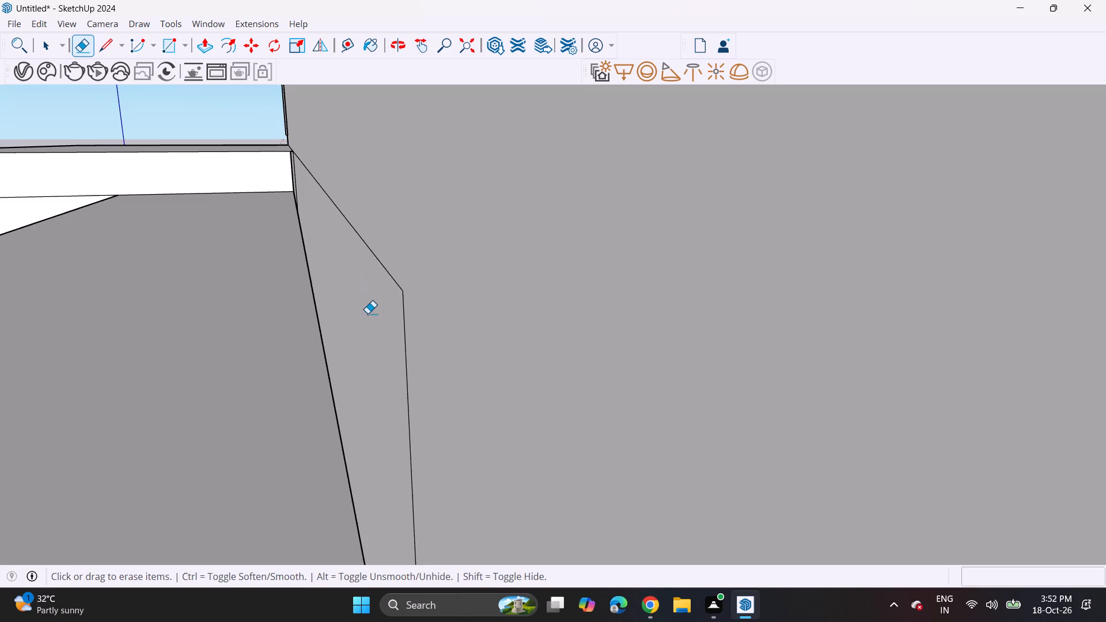
# Draw a 6" vertical line from the wall strip's end corner above the canopy up to the end of the wing roof's front edge.
pyautogui.moveTo(368, 314); pyautogui.dragTo(510, 290, button='middle')
pyautogui.scroll(-16, 507, 286)
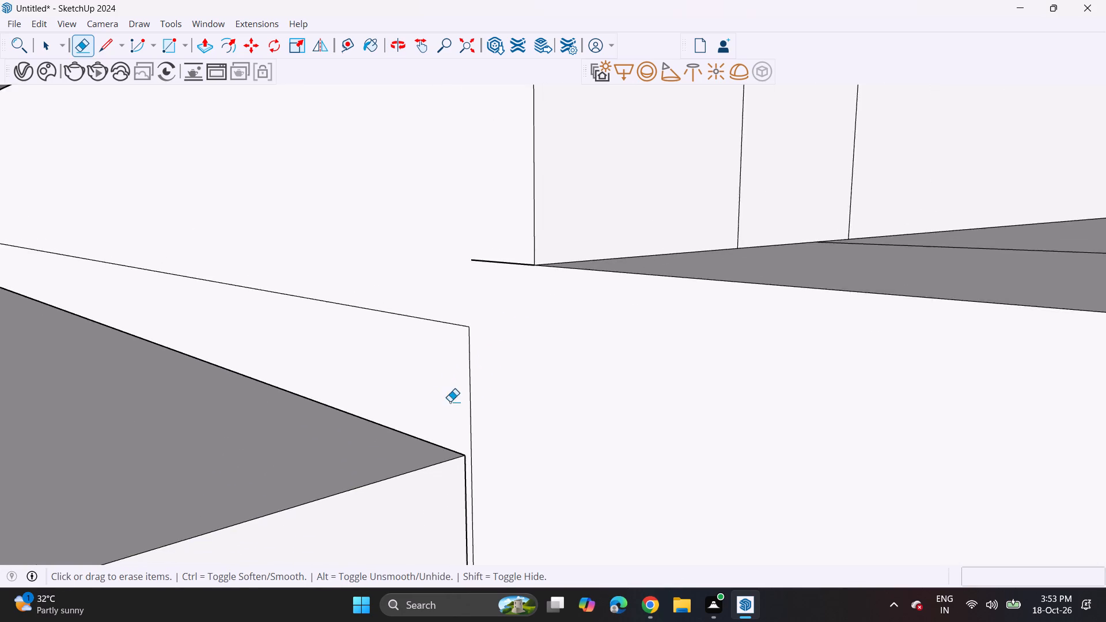
pyautogui.scroll(-16, 450, 401)
pyautogui.moveTo(357, 487); pyautogui.dragTo(730, 426, button='middle')
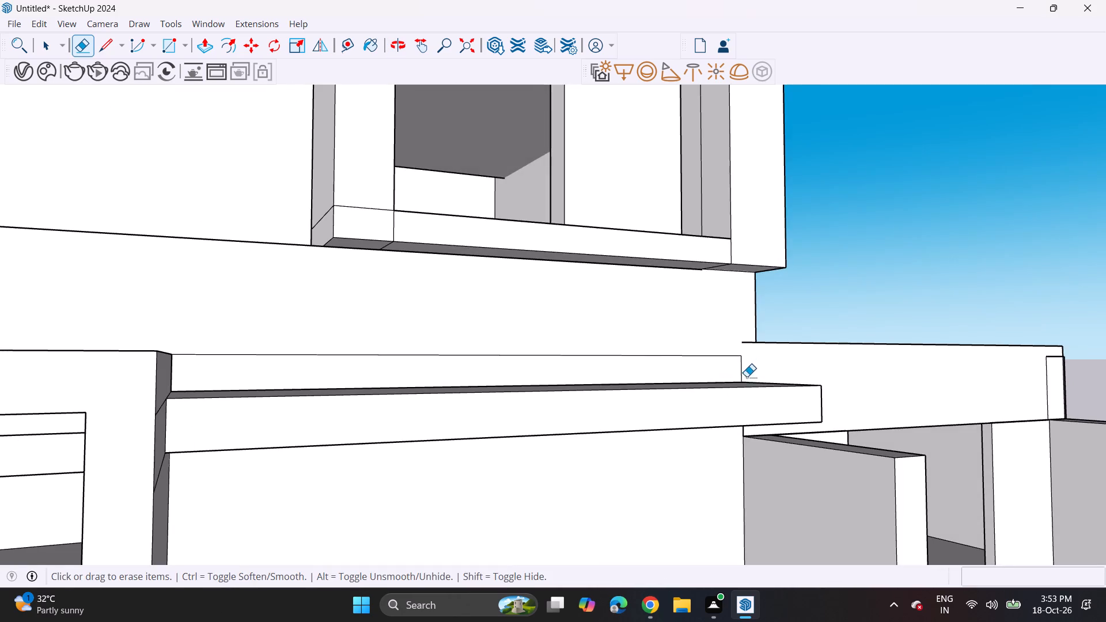
pyautogui.moveTo(694, 379); pyautogui.dragTo(623, 389, button='middle')
pyautogui.scroll(1, 665, 384)
pyautogui.scroll(5, 1012, 361)
pyautogui.scroll(8, 649, 339)
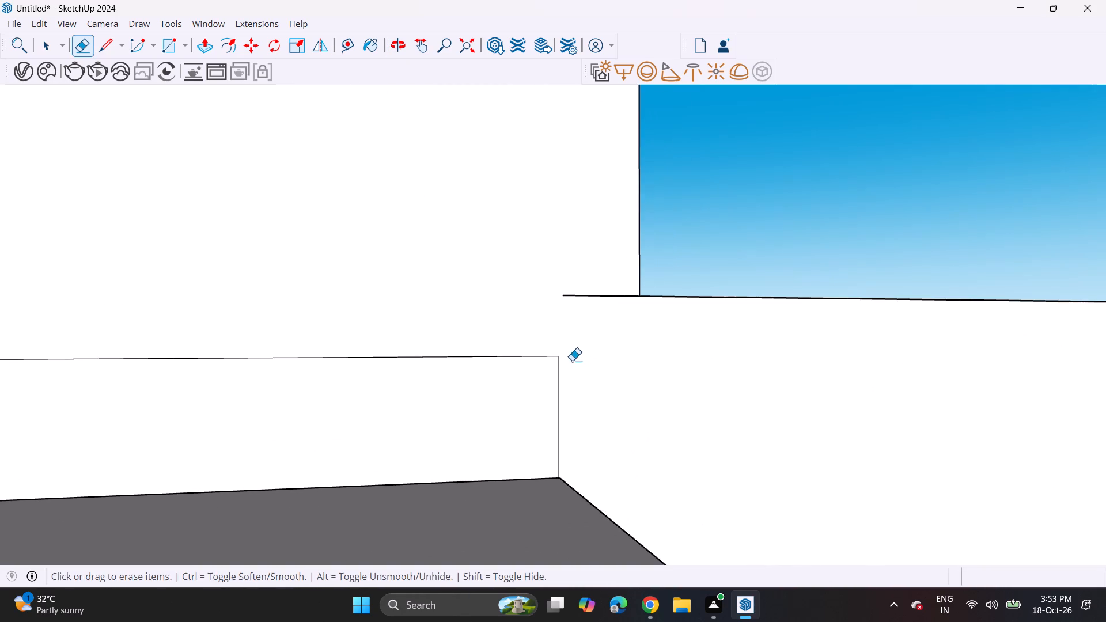
pyautogui.scroll(2, 555, 358)
pyautogui.moveTo(515, 364); pyautogui.dragTo(499, 366, button='middle')
pyautogui.click(112, 44)
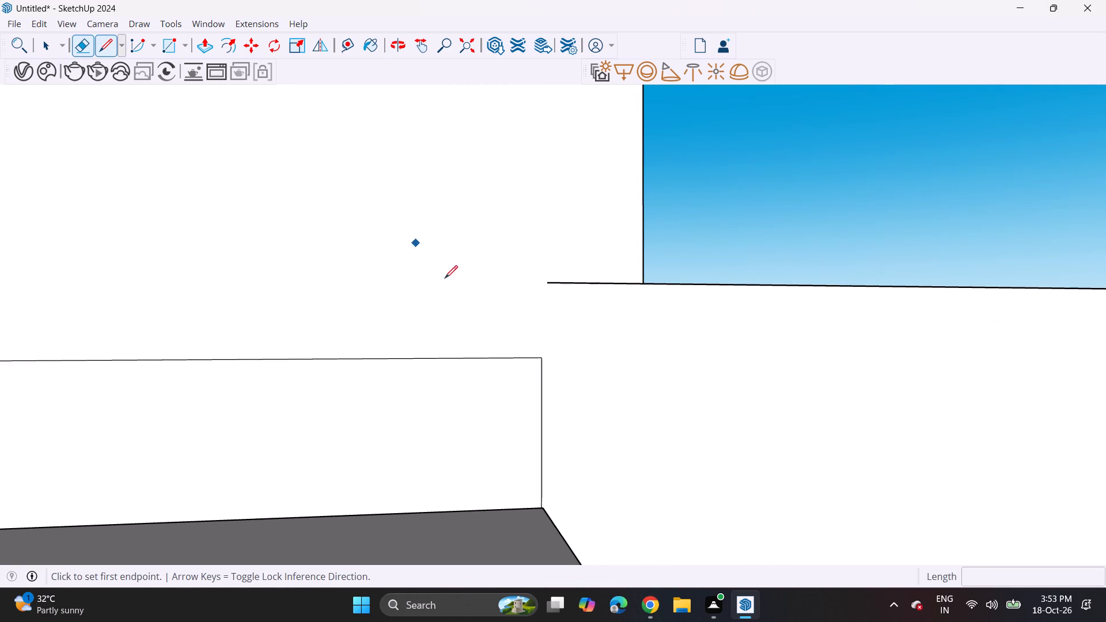
pyautogui.click(538, 359)
pyautogui.click(544, 285)
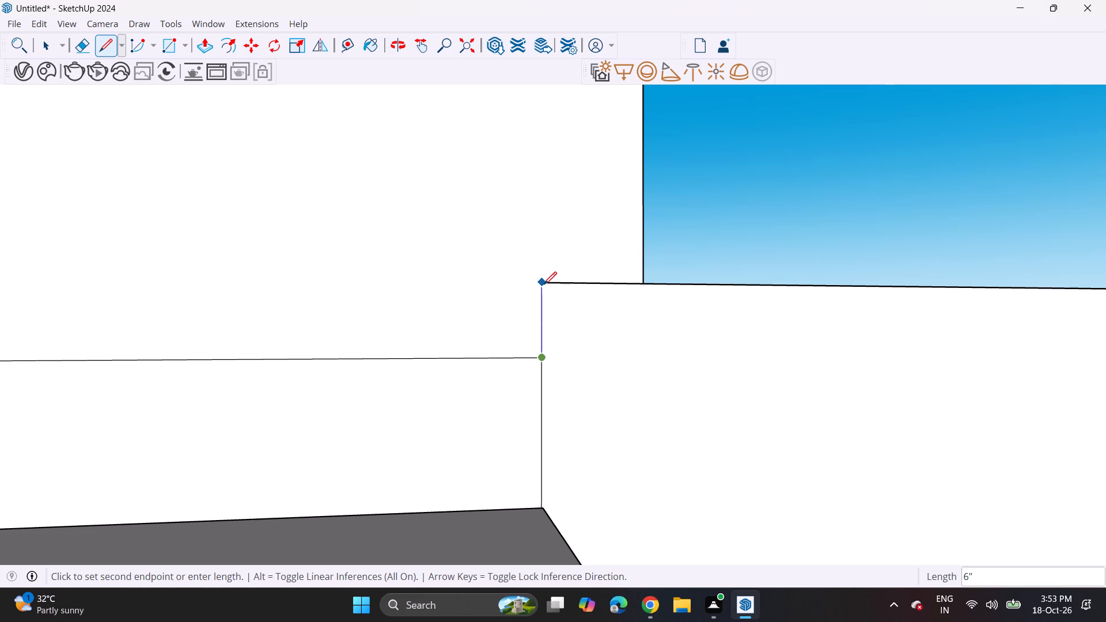
pyautogui.click(552, 286)
# Erase the leftover pillar outline edges on the wing's front face, near its outer corner below the roof slab.
pyautogui.scroll(-9, 517, 354)
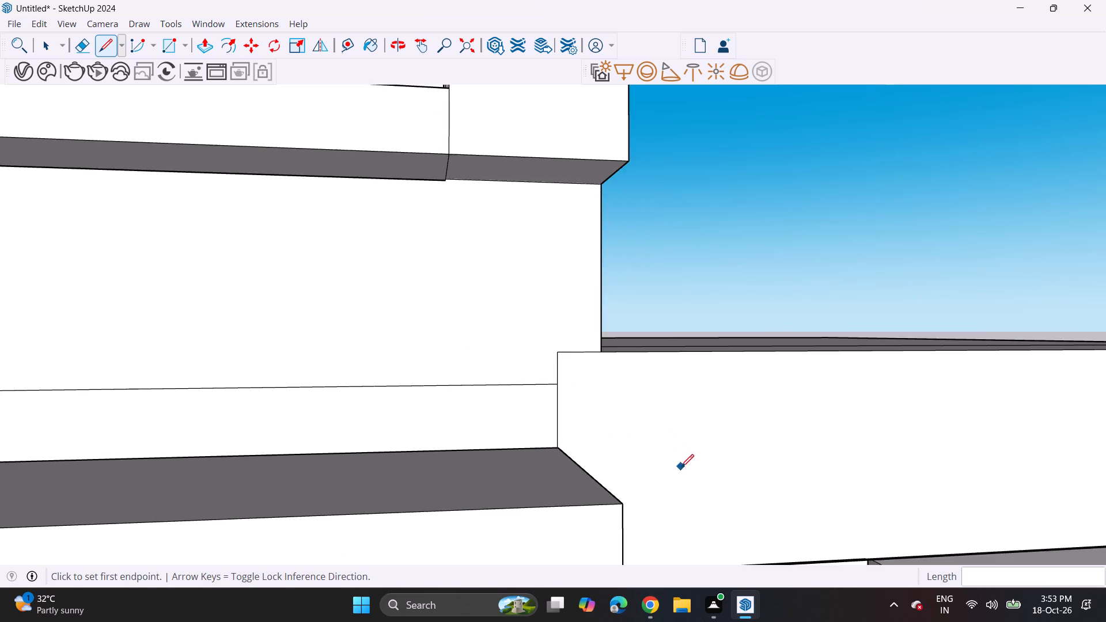
pyautogui.scroll(-6, 681, 467)
pyautogui.moveTo(721, 488); pyautogui.dragTo(429, 452, button='middle')
pyautogui.moveTo(892, 411); pyautogui.dragTo(527, 408, button='middle')
pyautogui.scroll(1, 827, 414)
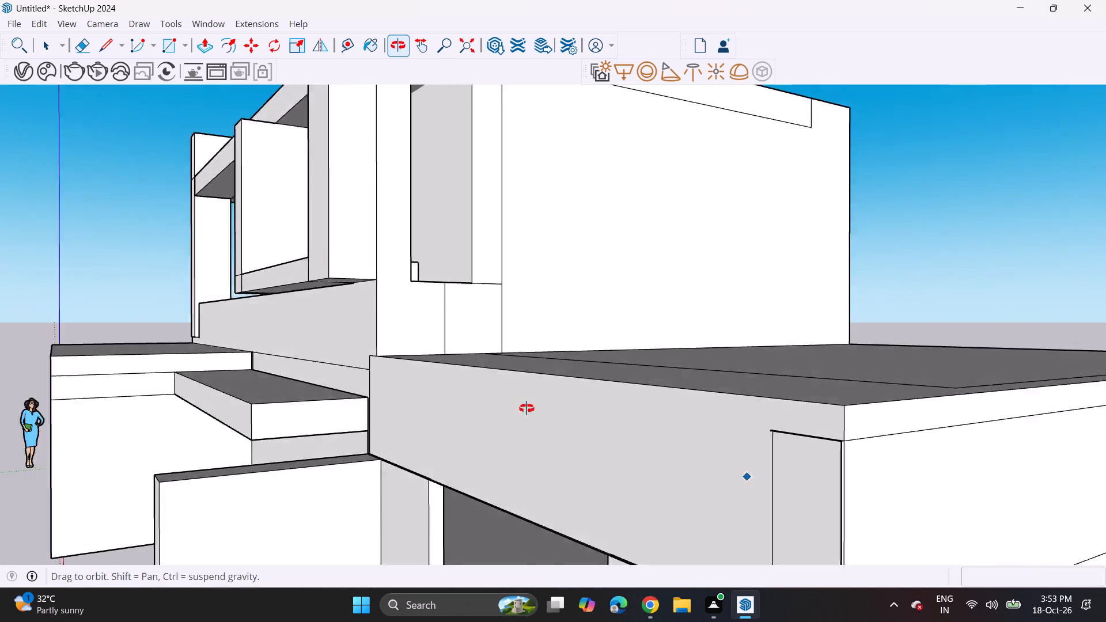
pyautogui.moveTo(527, 408); pyautogui.dragTo(440, 389, button='middle')
pyautogui.click(85, 56)
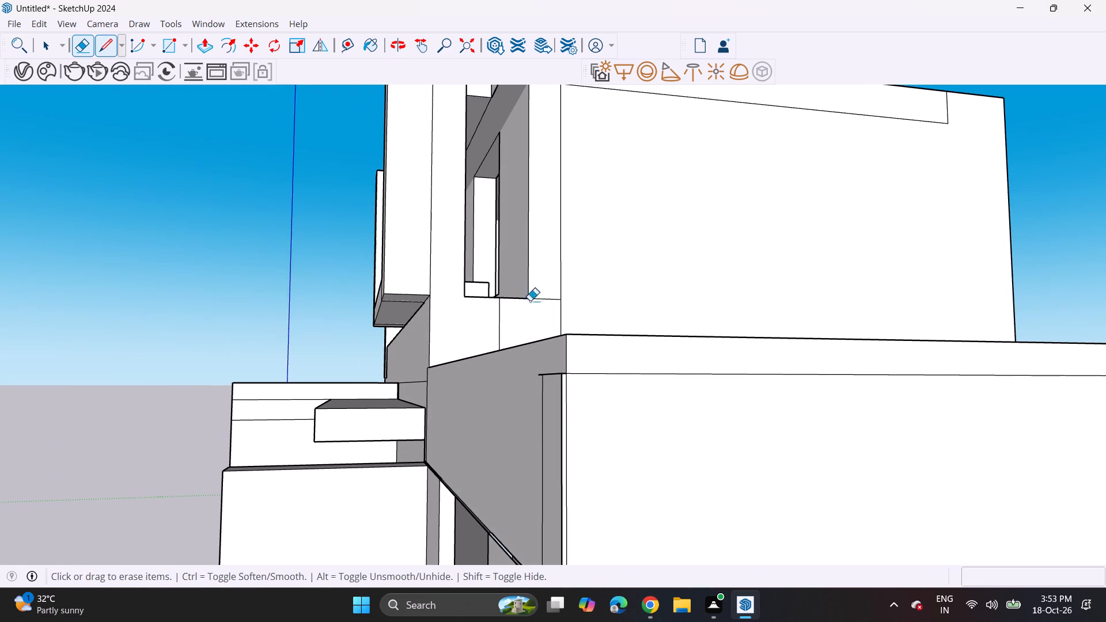
pyautogui.scroll(4, 502, 397)
pyautogui.moveTo(622, 355); pyautogui.dragTo(622, 365)
pyautogui.moveTo(624, 356); pyautogui.dragTo(619, 366)
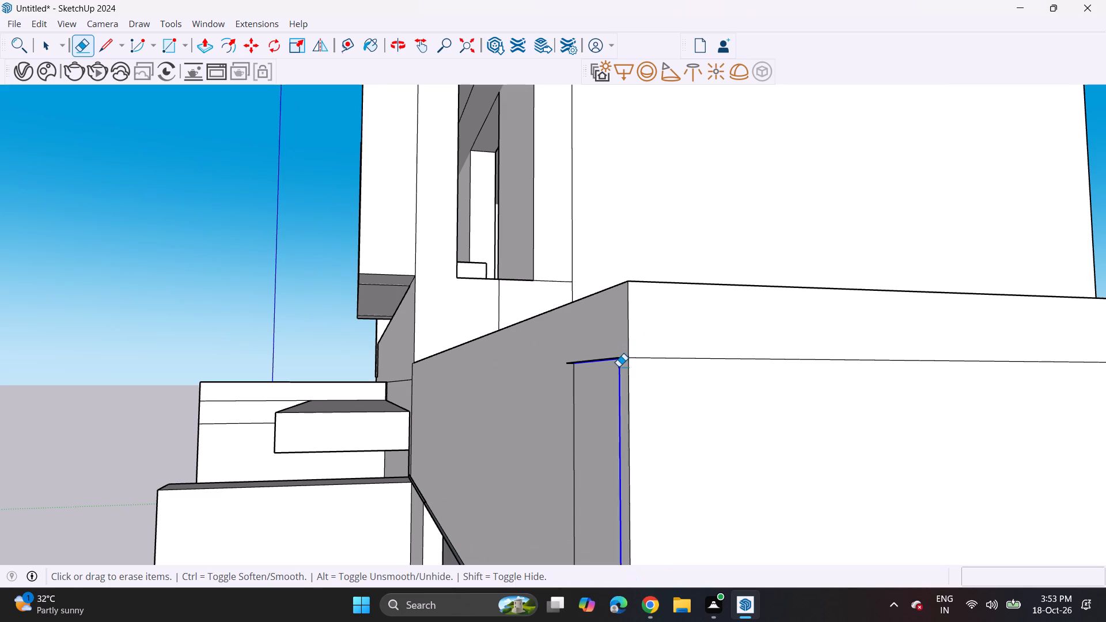
pyautogui.moveTo(619, 358); pyautogui.dragTo(619, 369)
pyautogui.moveTo(596, 367); pyautogui.dragTo(568, 409)
pyautogui.moveTo(566, 366); pyautogui.dragTo(571, 366)
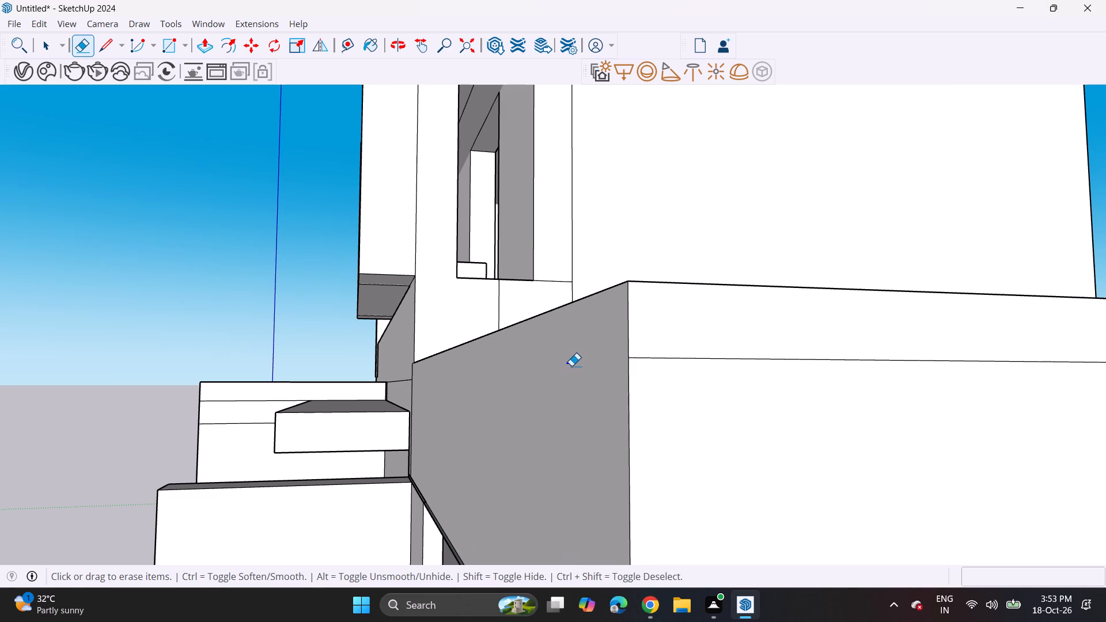
pyautogui.moveTo(571, 366); pyautogui.dragTo(577, 365)
# Pull the recessed face in the wing's outer side wall outward about 5 11/16".
pyautogui.scroll(-15, 566, 376)
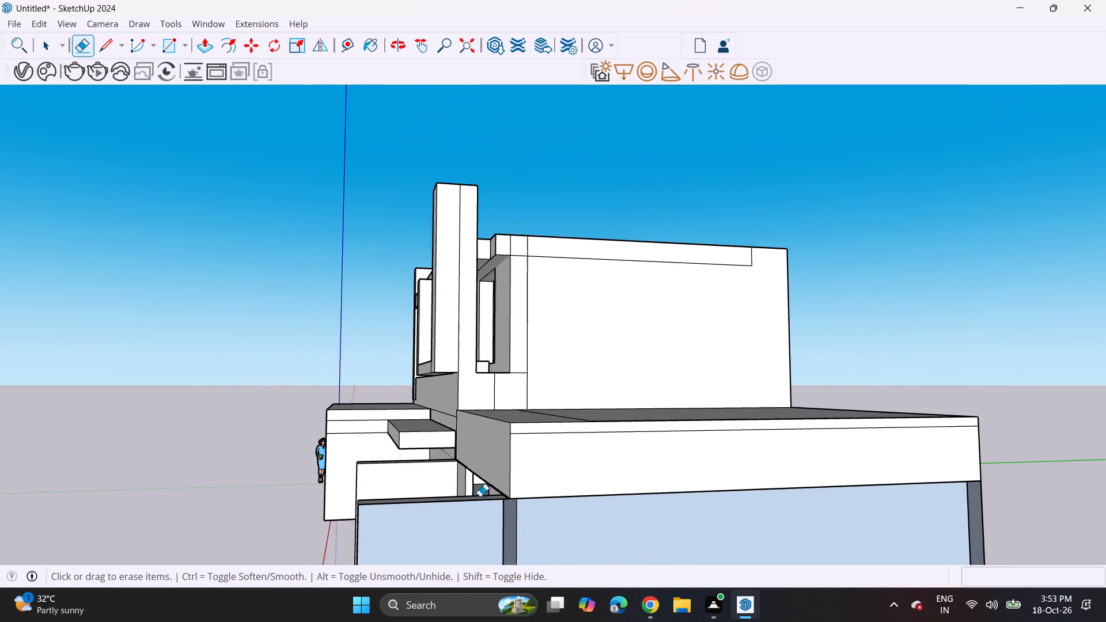
pyautogui.scroll(8, 486, 498)
pyautogui.scroll(-14, 486, 485)
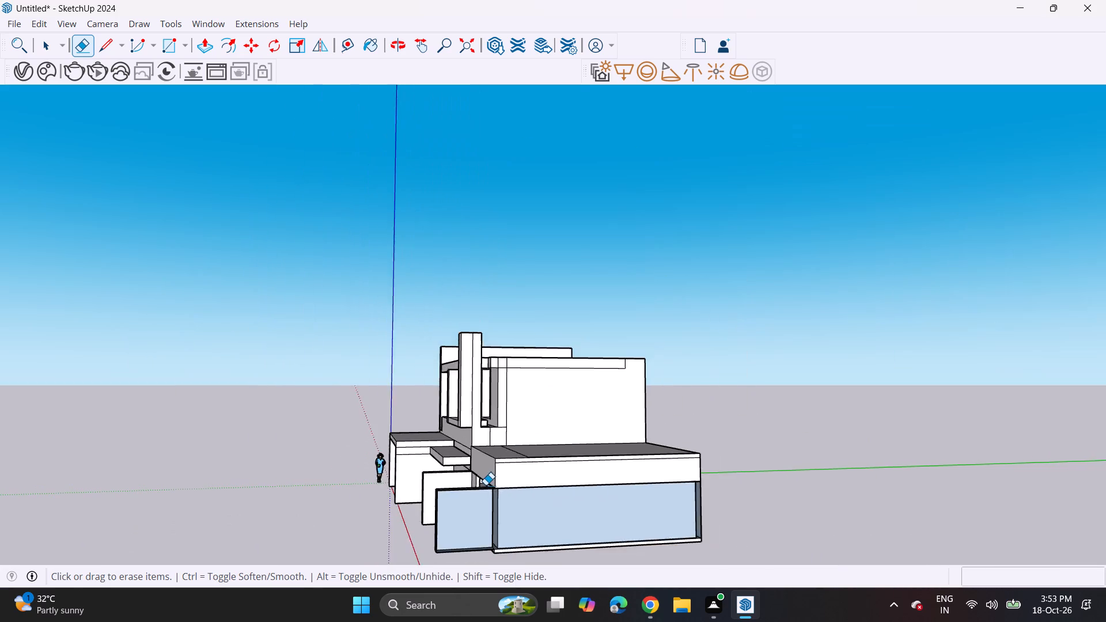
pyautogui.scroll(-3, 486, 485)
pyautogui.moveTo(478, 538); pyautogui.dragTo(466, 487, button='middle')
pyautogui.moveTo(429, 490); pyautogui.dragTo(753, 563, button='middle')
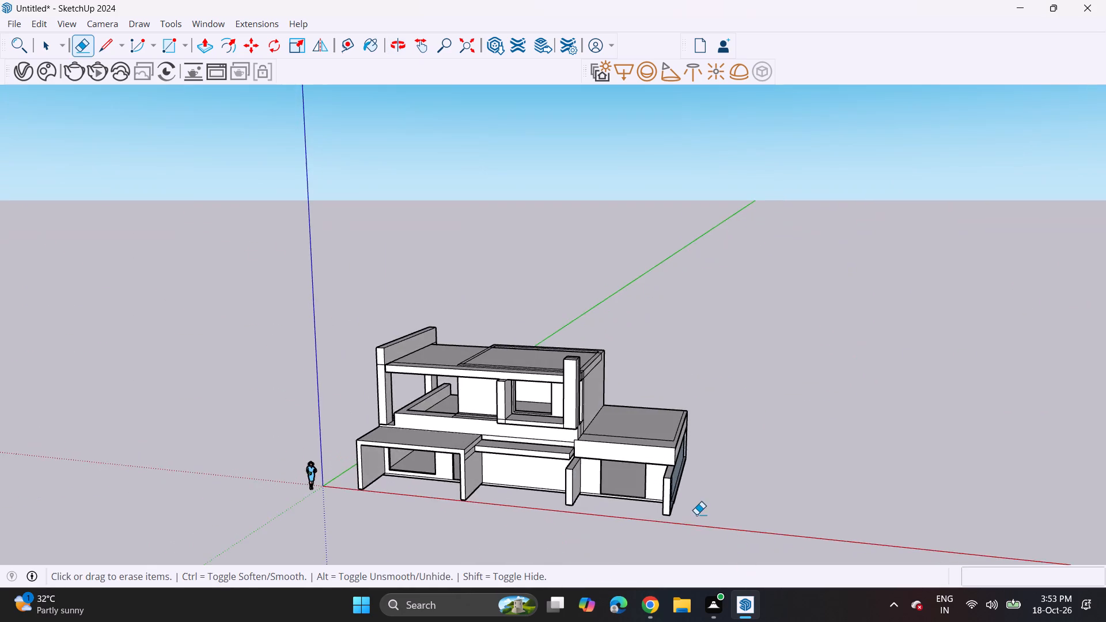
pyautogui.scroll(13, 698, 513)
pyautogui.moveTo(585, 429); pyautogui.dragTo(568, 422, button='middle')
pyautogui.moveTo(623, 438); pyautogui.dragTo(546, 431, button='middle')
pyautogui.scroll(1, 623, 438)
pyautogui.click(211, 41)
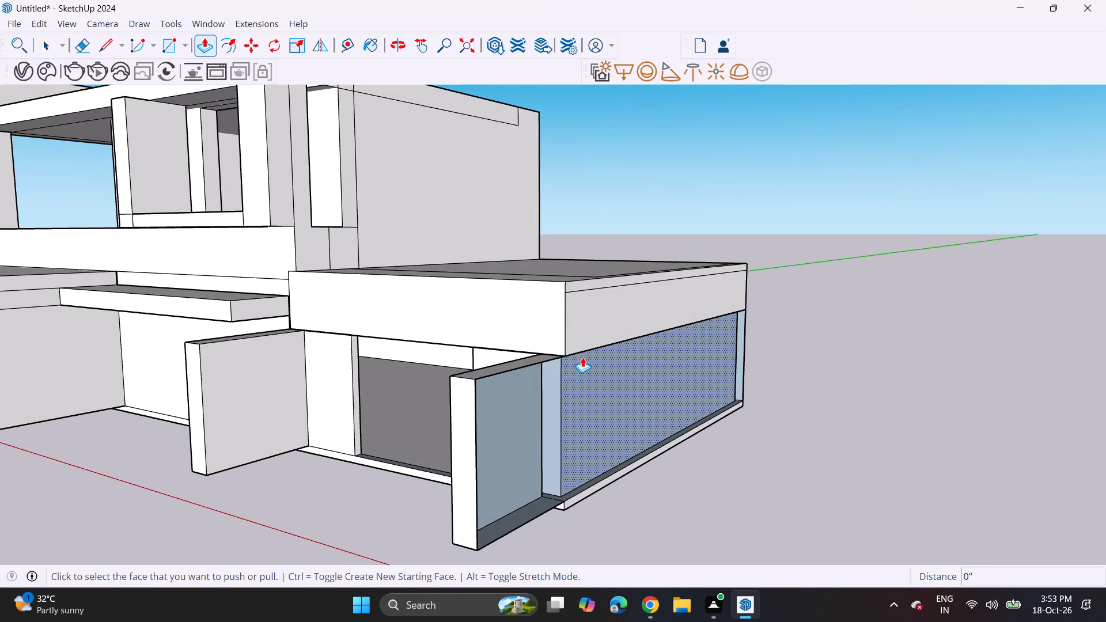
pyautogui.click(580, 395)
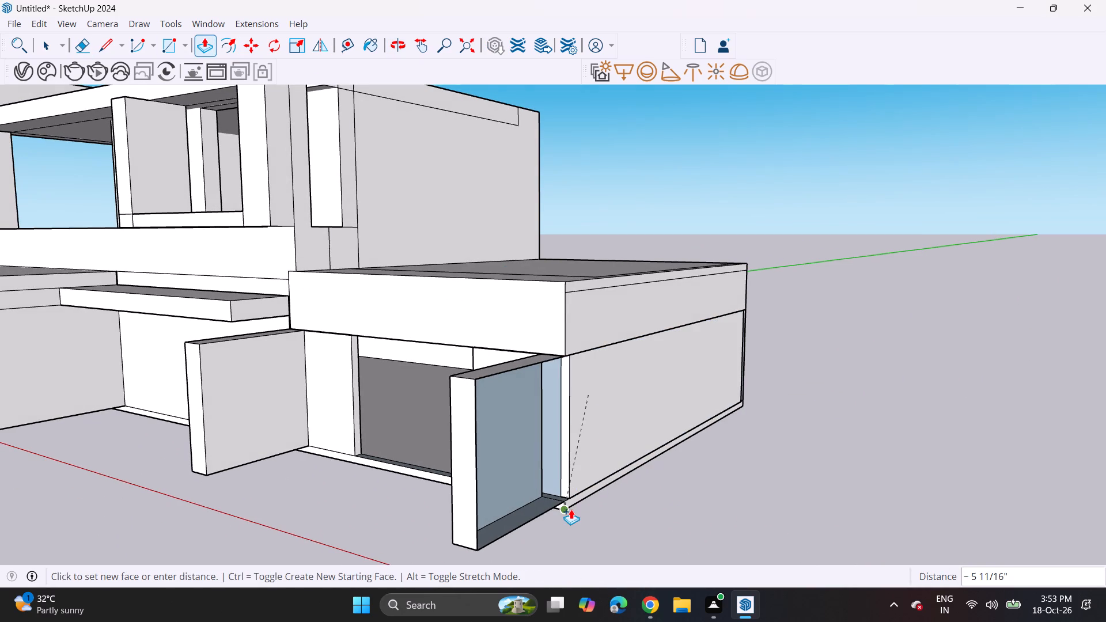
pyautogui.click(571, 509)
# Pull the recessed outer face of the wing's end pillar outward about 1' 3 5/16" to the pillar's outer edge.
pyautogui.click(523, 456)
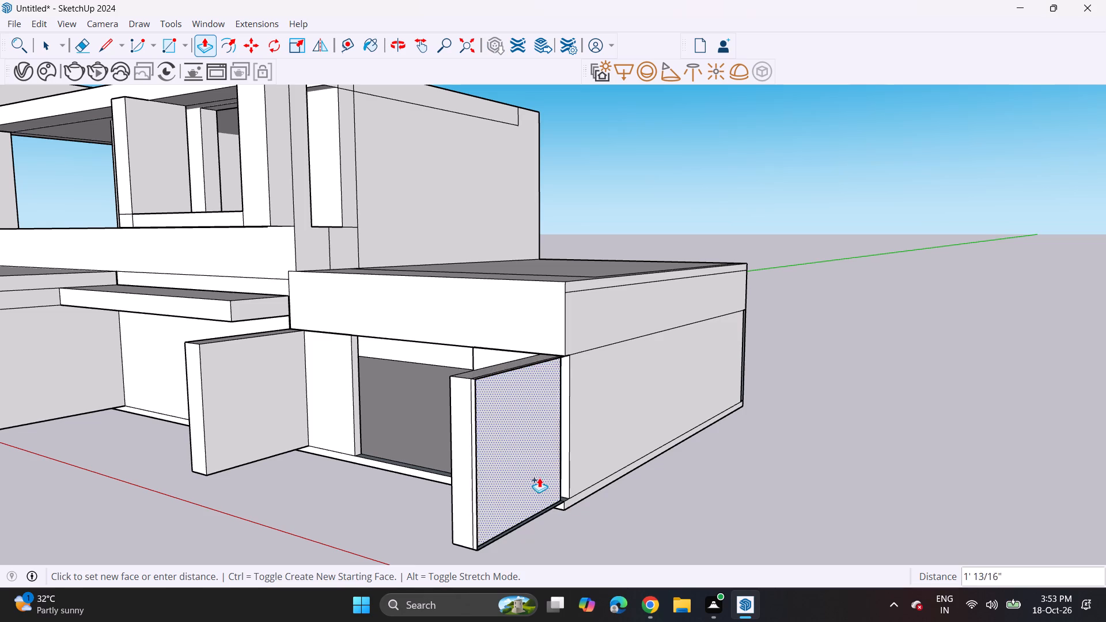
pyautogui.click(477, 538)
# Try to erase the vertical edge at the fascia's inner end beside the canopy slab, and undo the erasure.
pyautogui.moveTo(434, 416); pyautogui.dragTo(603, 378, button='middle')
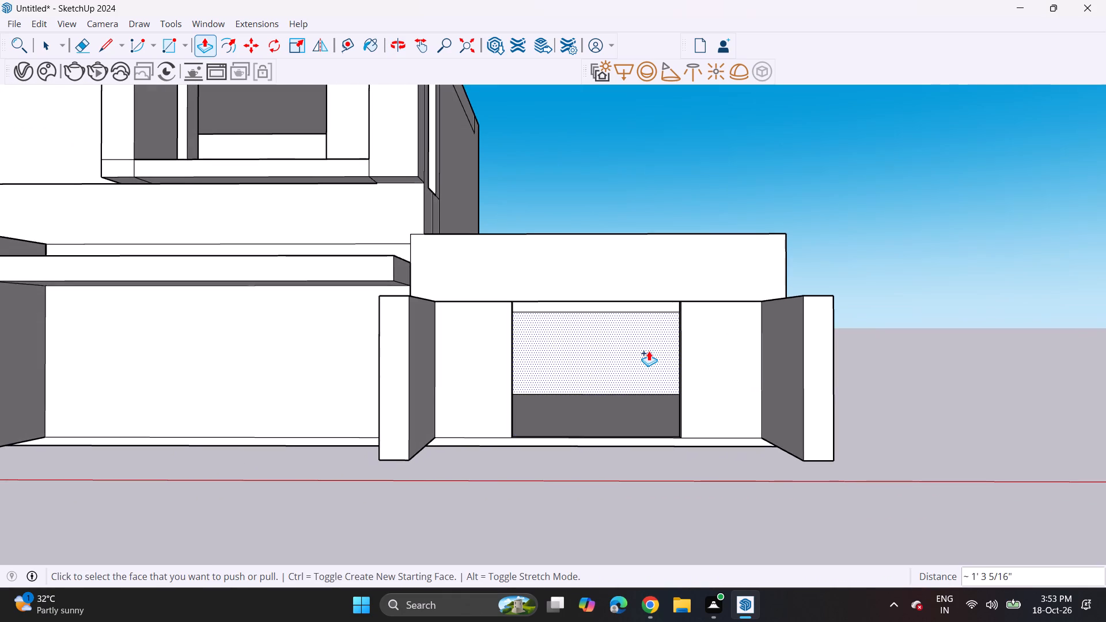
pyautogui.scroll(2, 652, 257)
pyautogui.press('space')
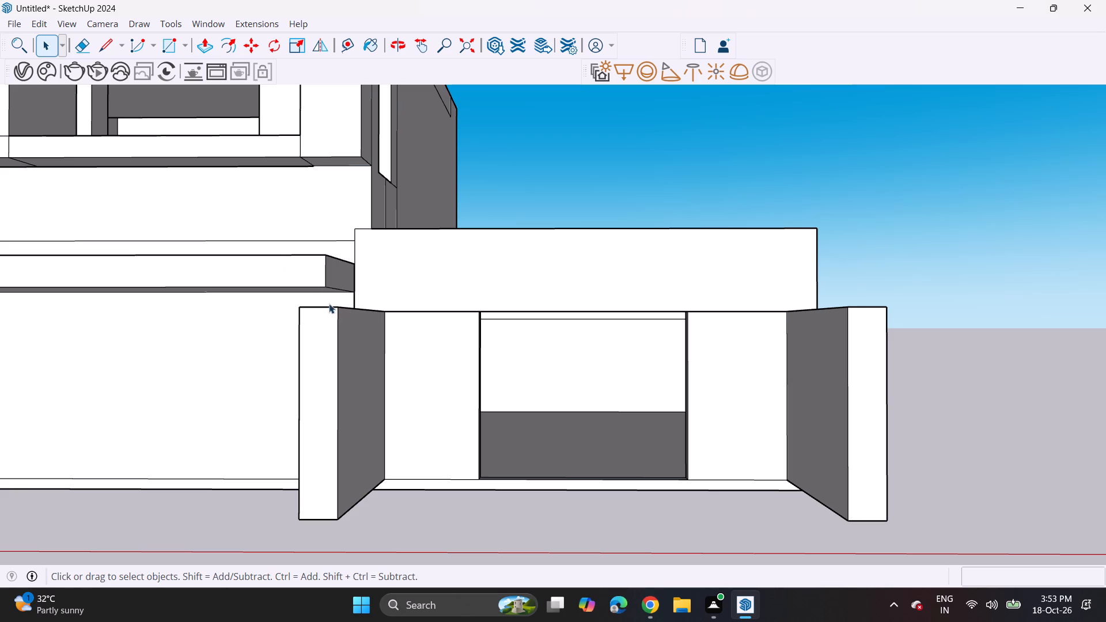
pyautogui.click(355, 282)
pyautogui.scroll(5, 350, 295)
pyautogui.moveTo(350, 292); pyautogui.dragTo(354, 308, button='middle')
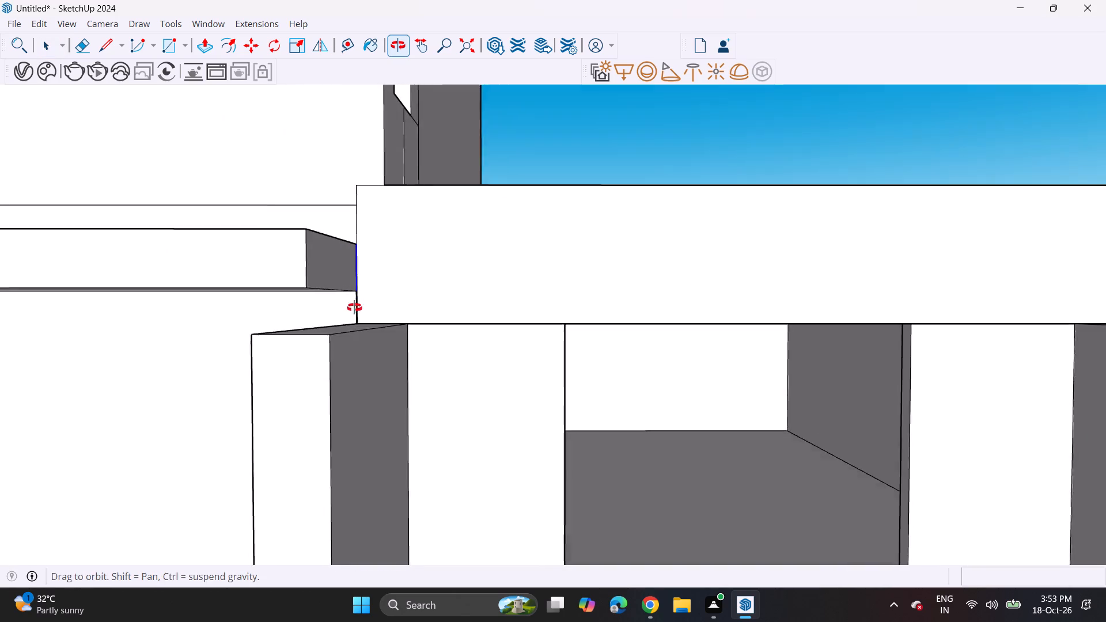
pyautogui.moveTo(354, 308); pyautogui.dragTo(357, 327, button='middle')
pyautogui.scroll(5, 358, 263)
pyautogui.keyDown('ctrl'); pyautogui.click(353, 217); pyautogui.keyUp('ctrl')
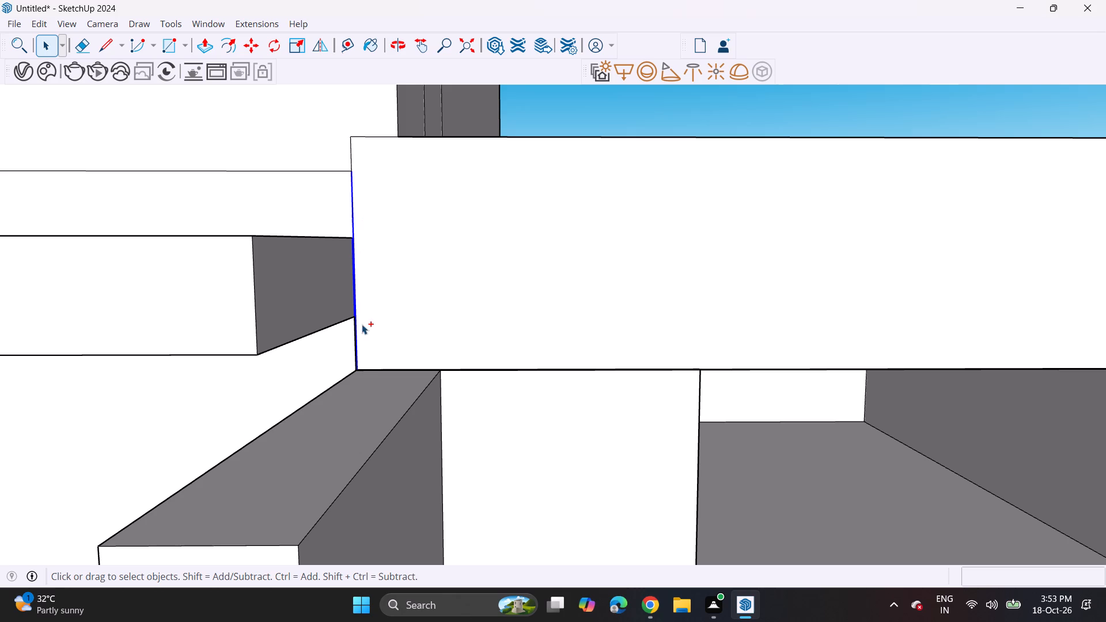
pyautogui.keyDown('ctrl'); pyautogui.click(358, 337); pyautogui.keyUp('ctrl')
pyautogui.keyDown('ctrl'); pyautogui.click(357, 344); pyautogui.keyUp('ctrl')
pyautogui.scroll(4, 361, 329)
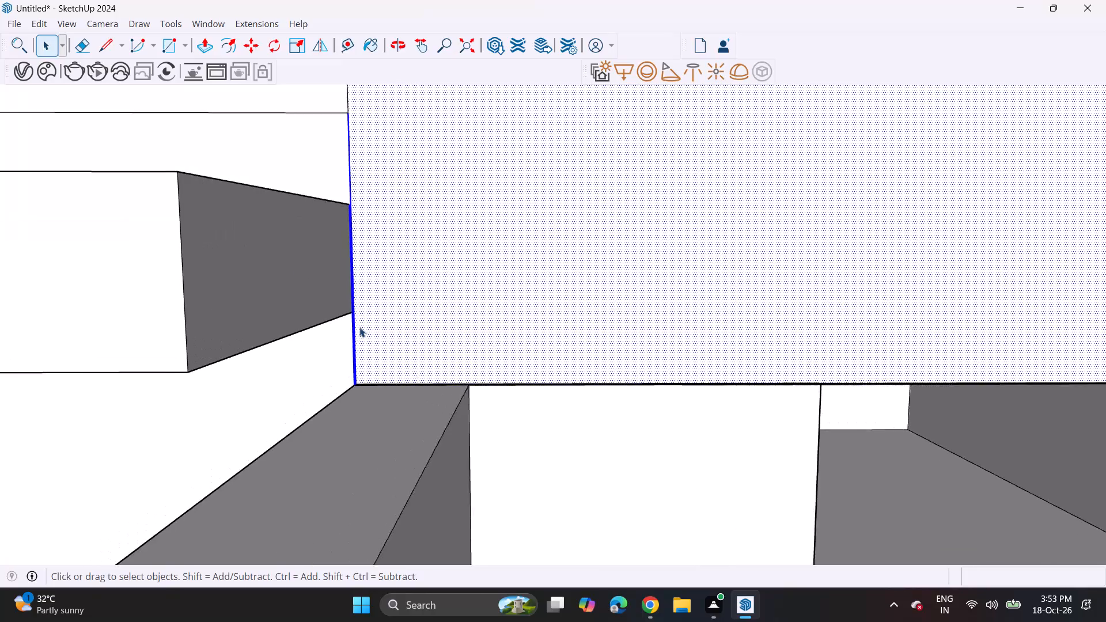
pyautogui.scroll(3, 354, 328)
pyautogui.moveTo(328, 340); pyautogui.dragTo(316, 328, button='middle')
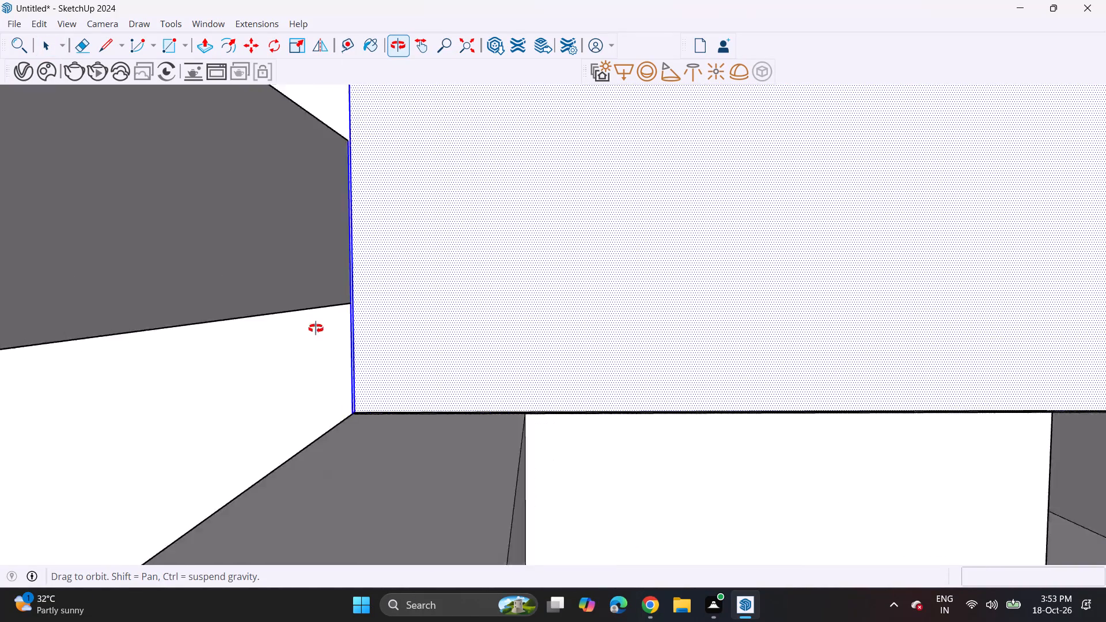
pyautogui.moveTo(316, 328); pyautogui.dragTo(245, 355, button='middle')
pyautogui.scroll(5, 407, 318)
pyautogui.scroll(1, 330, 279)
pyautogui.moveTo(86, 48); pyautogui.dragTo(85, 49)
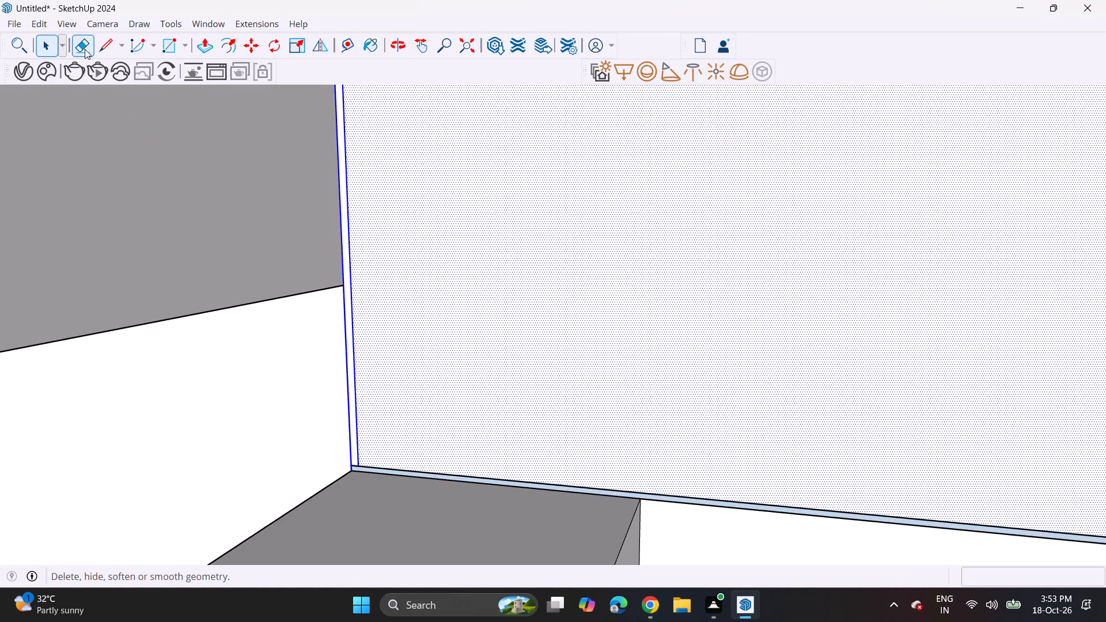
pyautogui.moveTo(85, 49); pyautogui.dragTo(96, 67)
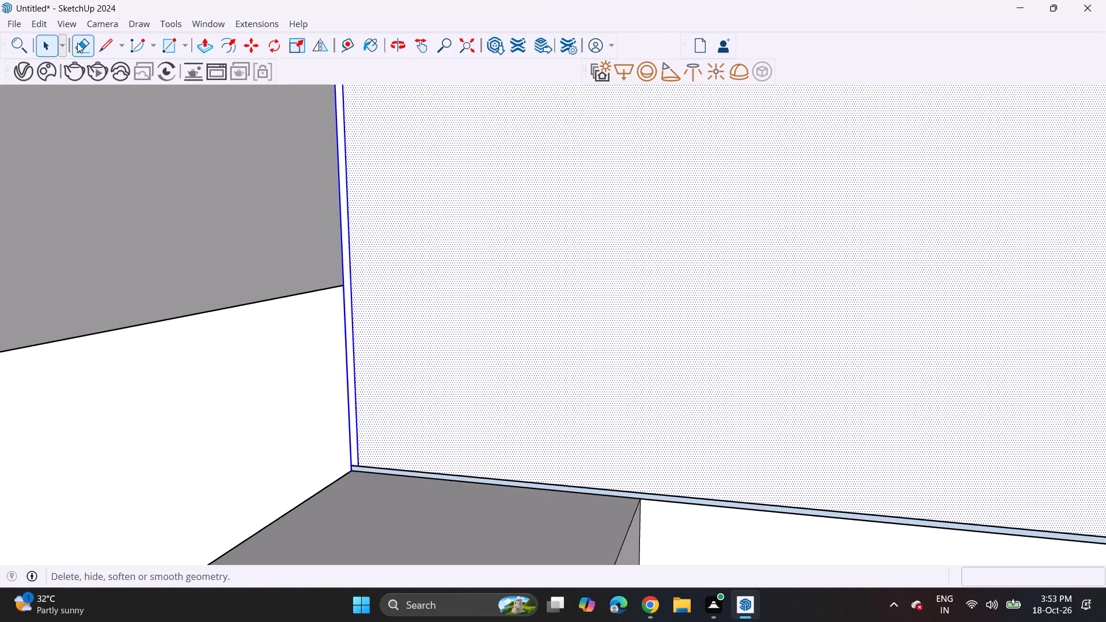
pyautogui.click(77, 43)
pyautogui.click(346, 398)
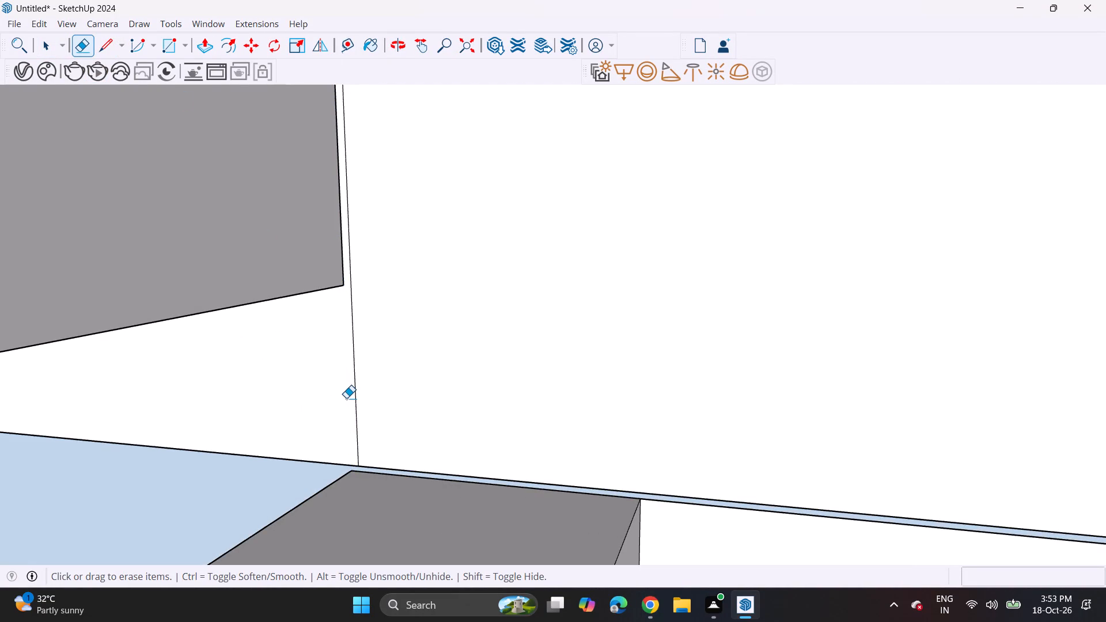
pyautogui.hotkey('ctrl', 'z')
# Push/pull the narrow strip along the lower edge of the wing's fascia about 4 3/16".
pyautogui.scroll(2, 355, 388)
pyautogui.moveTo(355, 388); pyautogui.dragTo(306, 380, button='middle')
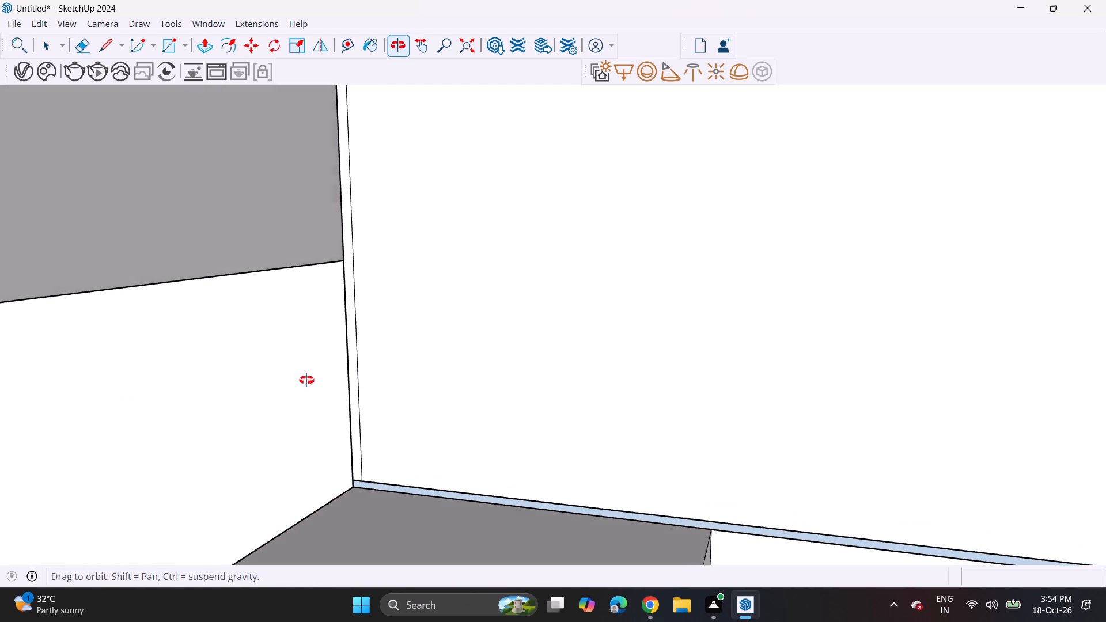
pyautogui.moveTo(306, 380); pyautogui.dragTo(122, 378, button='middle')
pyautogui.scroll(1, 438, 359)
pyautogui.moveTo(438, 359); pyautogui.dragTo(308, 362, button='middle')
pyautogui.scroll(-5, 320, 339)
pyautogui.moveTo(337, 340); pyautogui.dragTo(434, 335, button='middle')
pyautogui.scroll(-3, 430, 336)
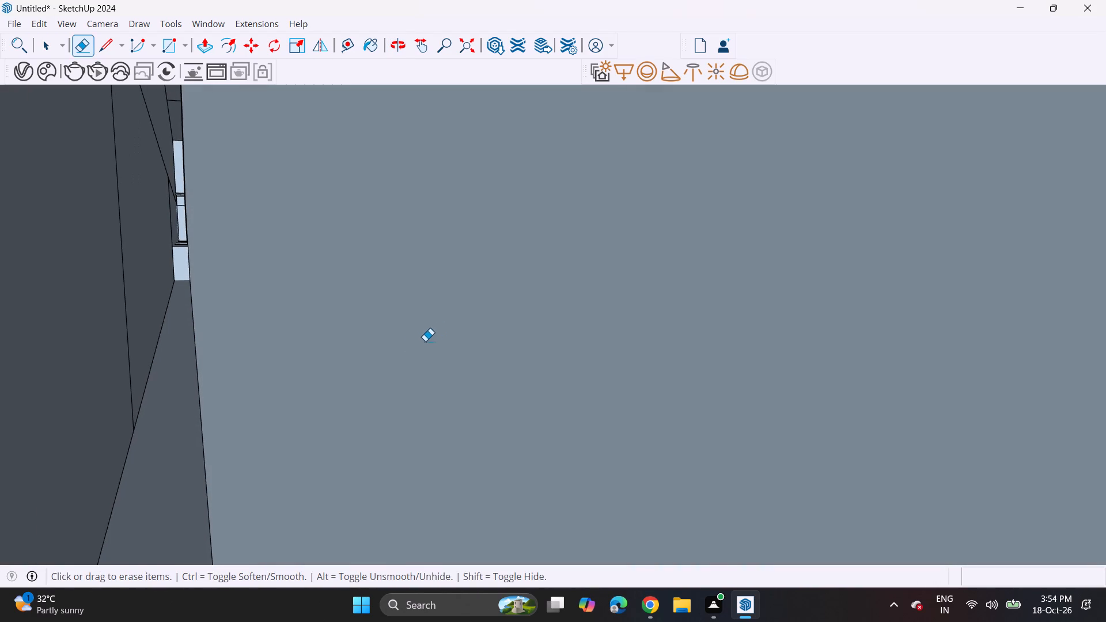
pyautogui.keyDown('shift'); pyautogui.moveTo(295, 385); pyautogui.dragTo(657, 361, button='middle'); pyautogui.keyUp('shift')
pyautogui.keyDown('shift'); pyautogui.moveTo(184, 438); pyautogui.dragTo(343, 419, button='middle'); pyautogui.keyUp('shift')
pyautogui.scroll(1, 343, 419)
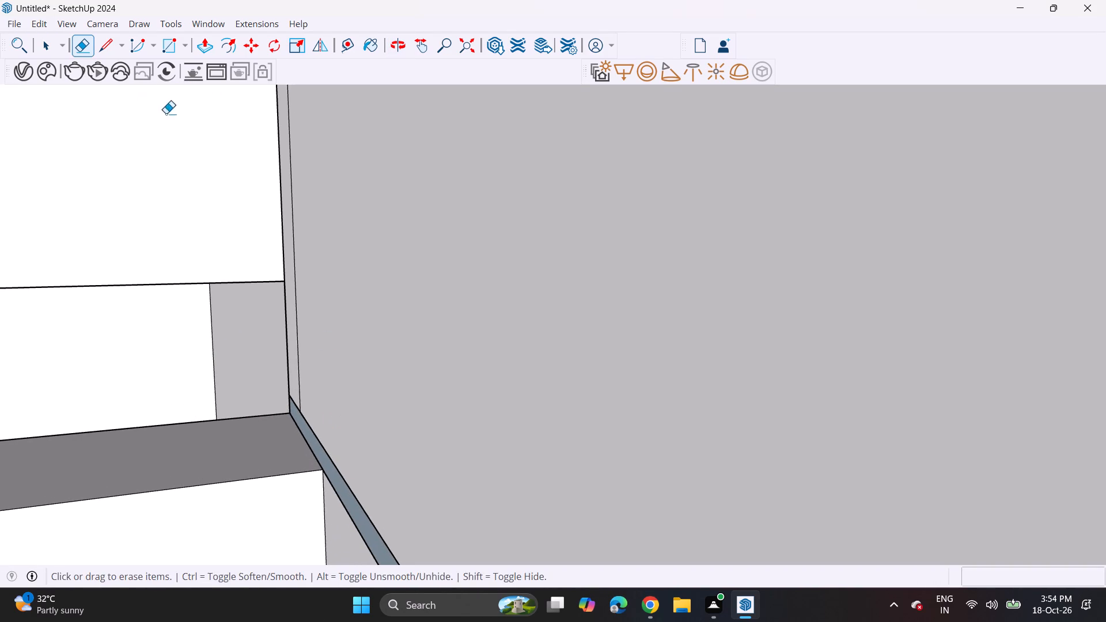
pyautogui.click(211, 42)
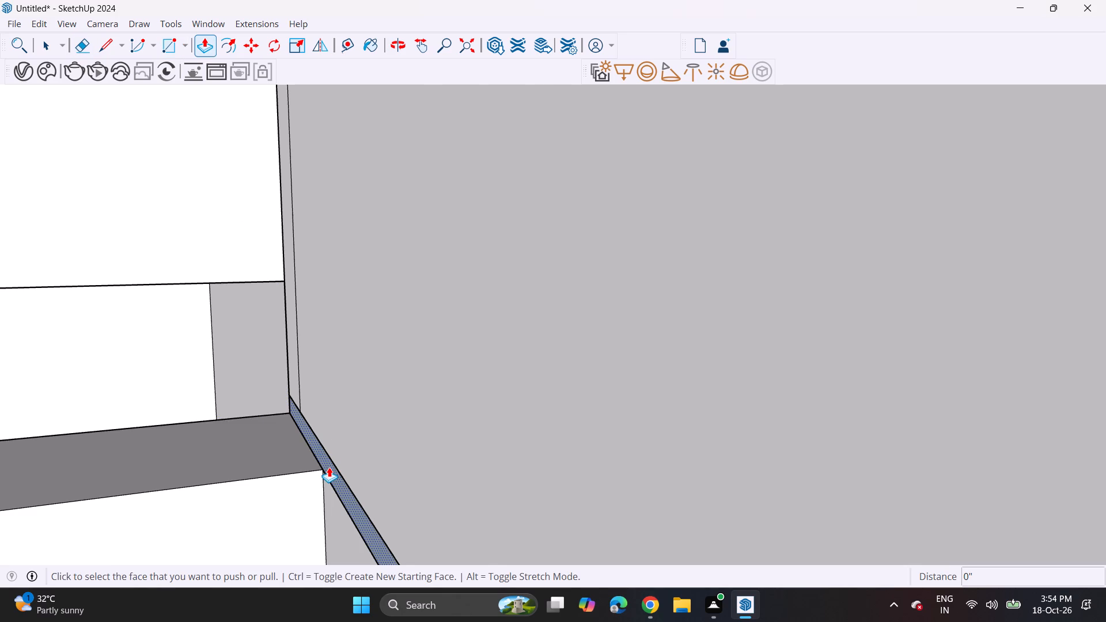
pyautogui.click(329, 467)
pyautogui.click(331, 471)
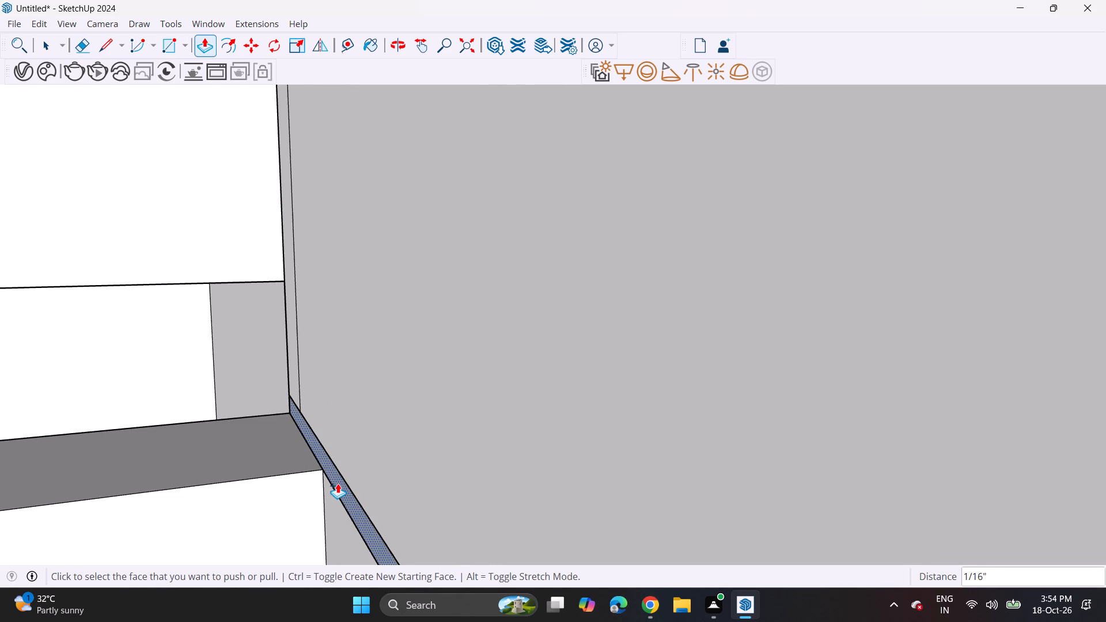
pyautogui.click(339, 484)
pyautogui.click(329, 484)
pyautogui.middleClick(347, 368)
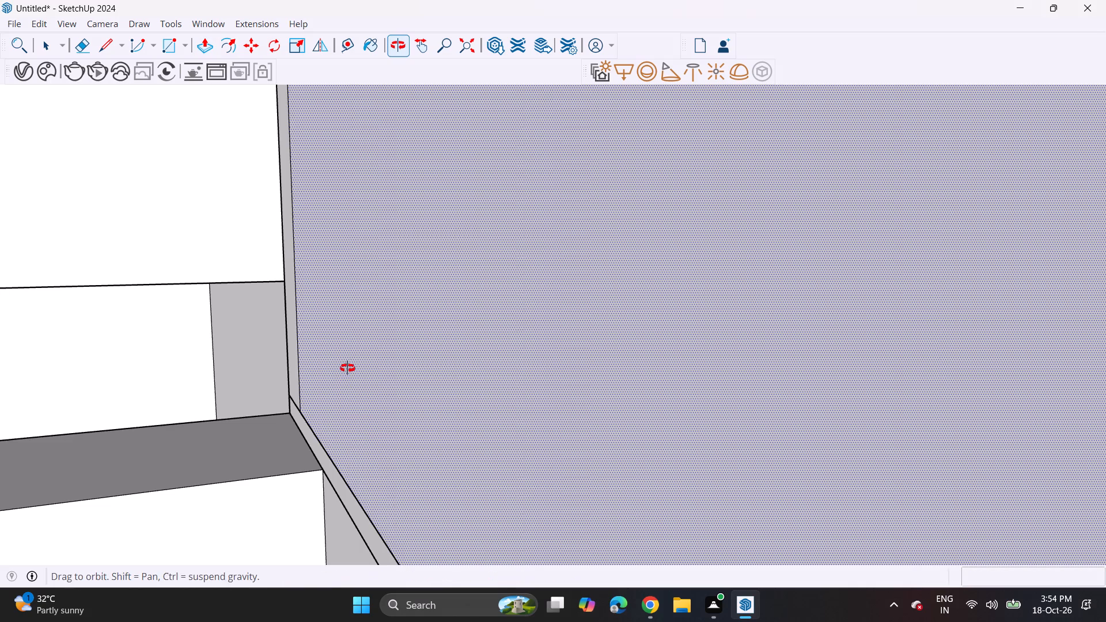
pyautogui.click(306, 430)
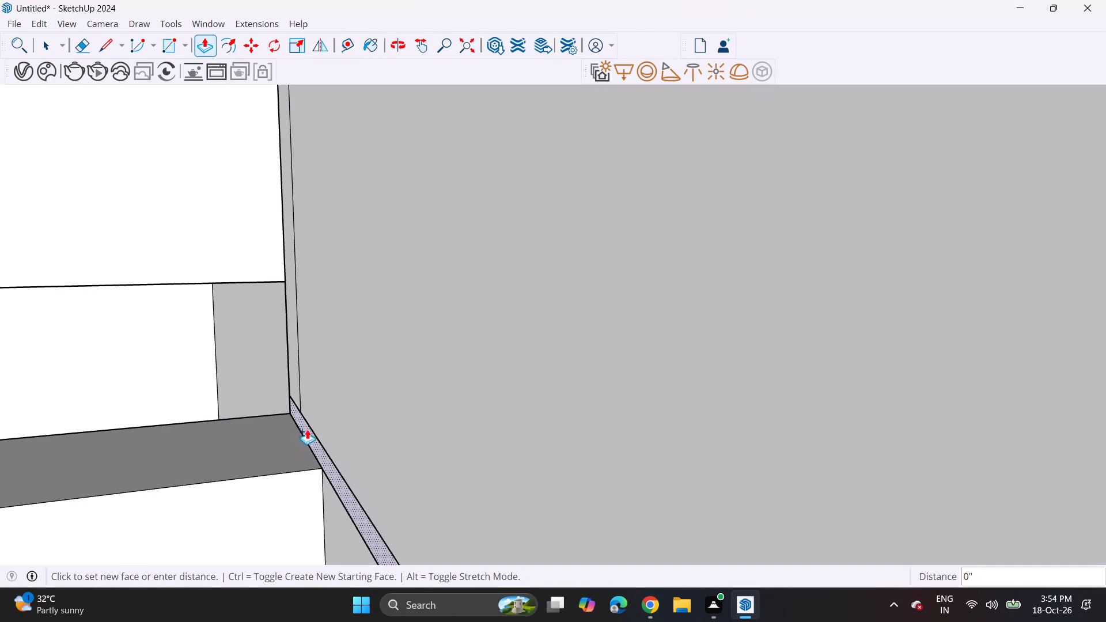
pyautogui.click(293, 352)
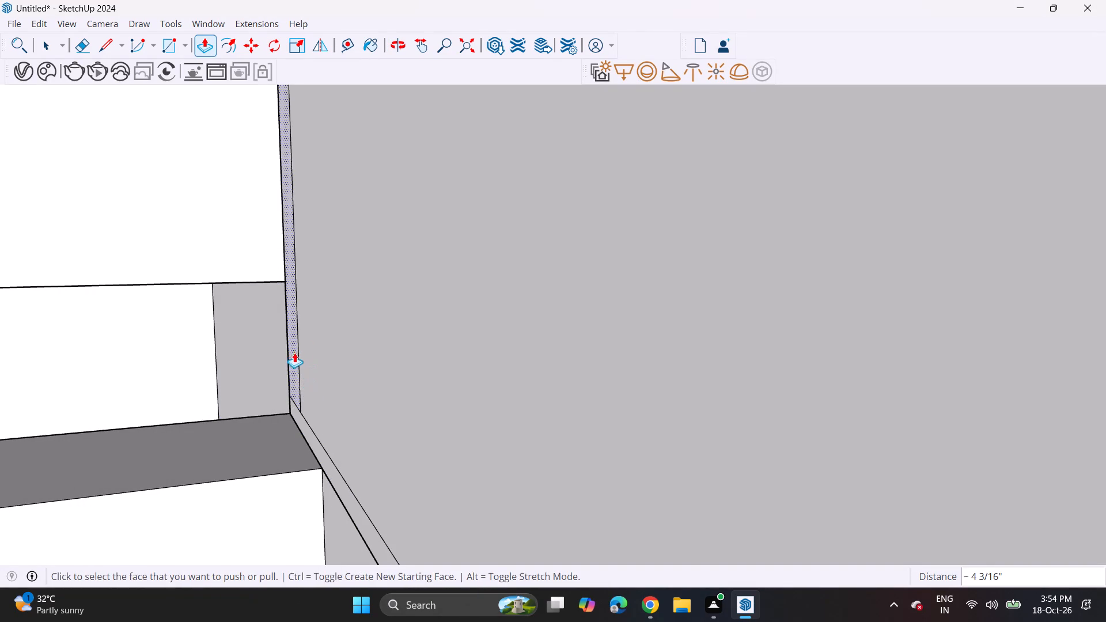
# Push/pull the narrow vertical strip at the fascia's inner end by 3/4".
pyautogui.click(294, 350)
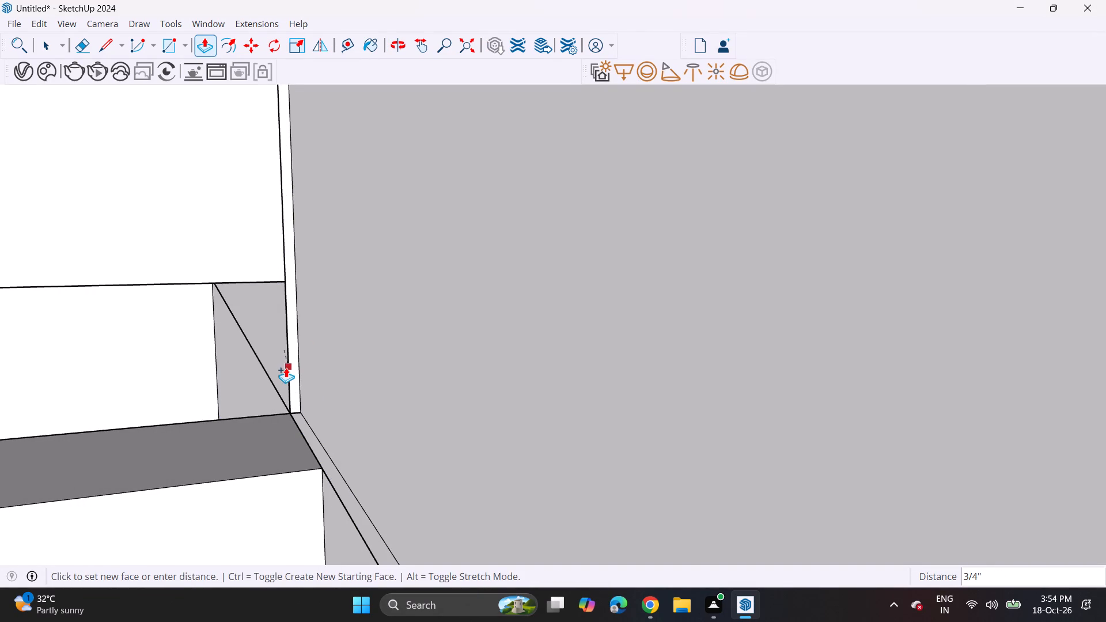
pyautogui.click(286, 367)
# Pull the front face of the wing's fascia outward about 1 5/8".
pyautogui.moveTo(266, 377); pyautogui.dragTo(359, 323, button='middle')
pyautogui.scroll(-11, 343, 324)
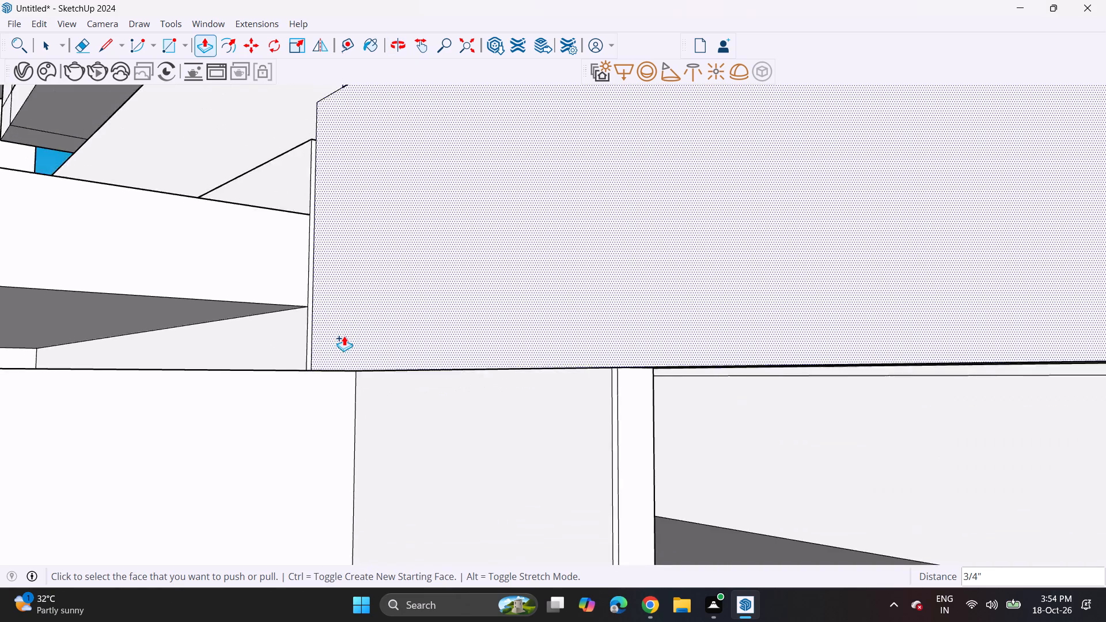
pyautogui.scroll(-11, 344, 336)
pyautogui.moveTo(331, 322); pyautogui.dragTo(350, 401, button='middle')
pyautogui.scroll(5, 368, 366)
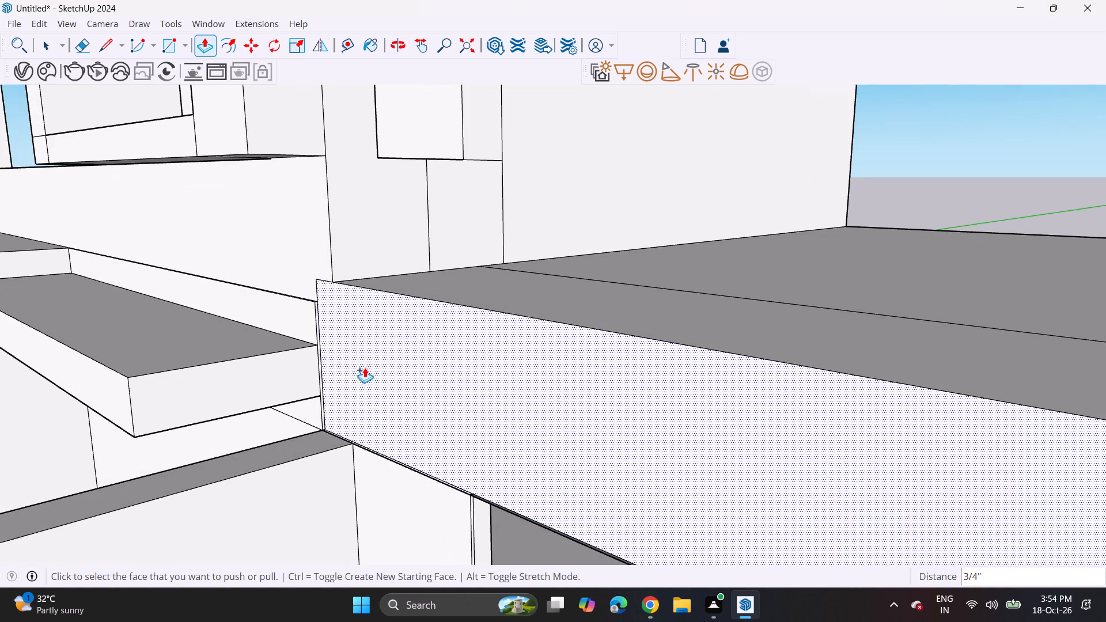
pyautogui.click(365, 367)
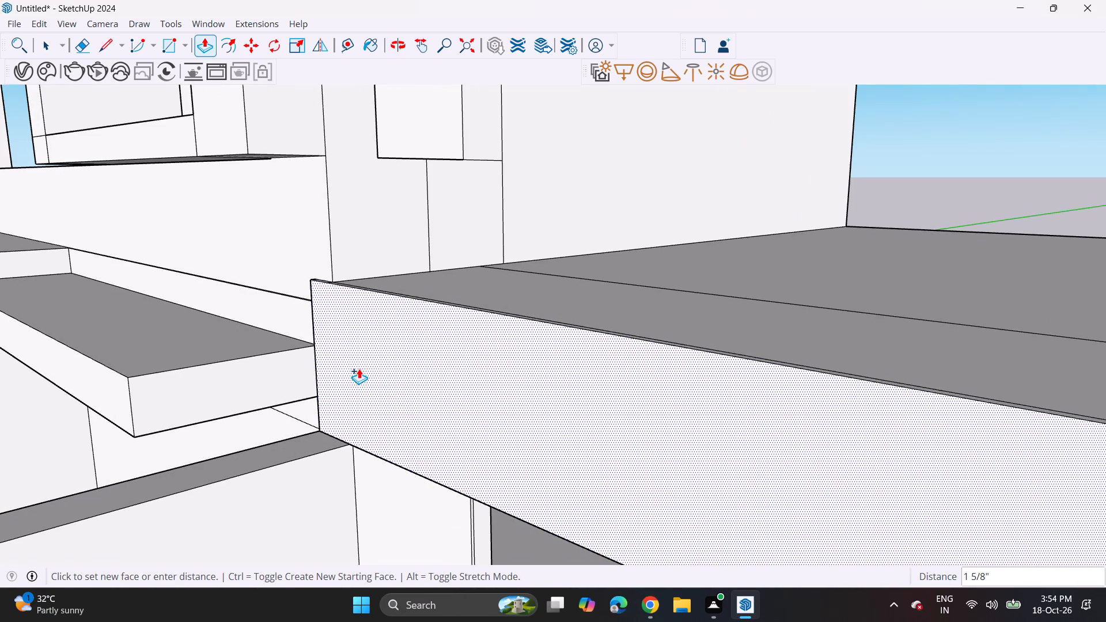
pyautogui.click(359, 369)
# Copy the fascia front's outer vertical edge about 19' 4 3/16" to its inner end, using /4 to divide the front into four equal panels.
pyautogui.moveTo(202, 304); pyautogui.dragTo(402, 407, button='middle')
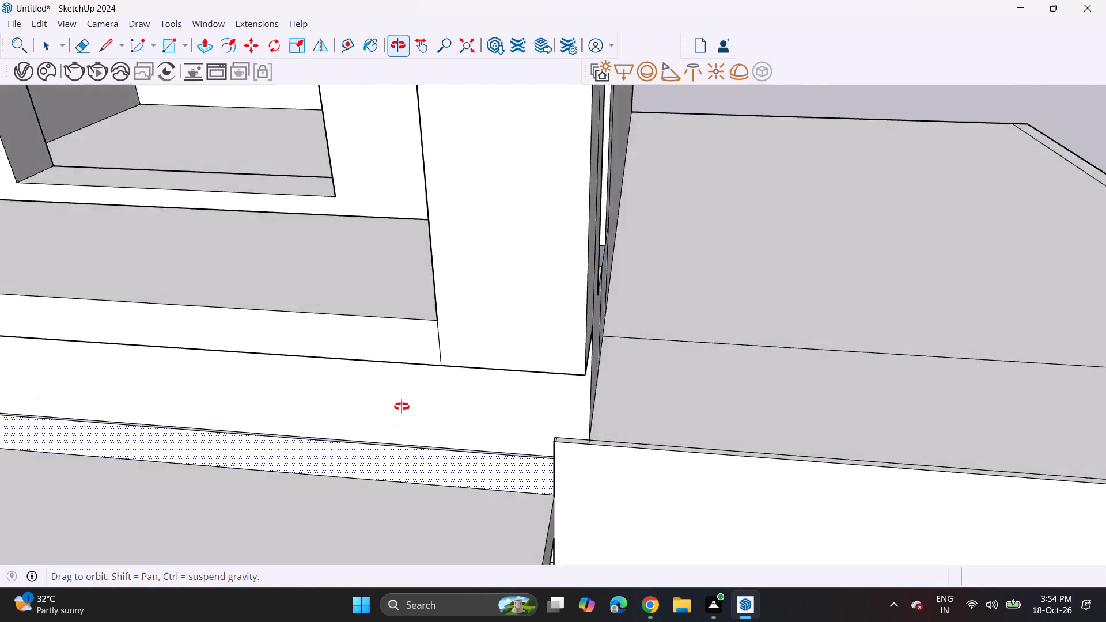
pyautogui.moveTo(402, 407); pyautogui.dragTo(298, 261, button='middle')
pyautogui.scroll(-8, 299, 258)
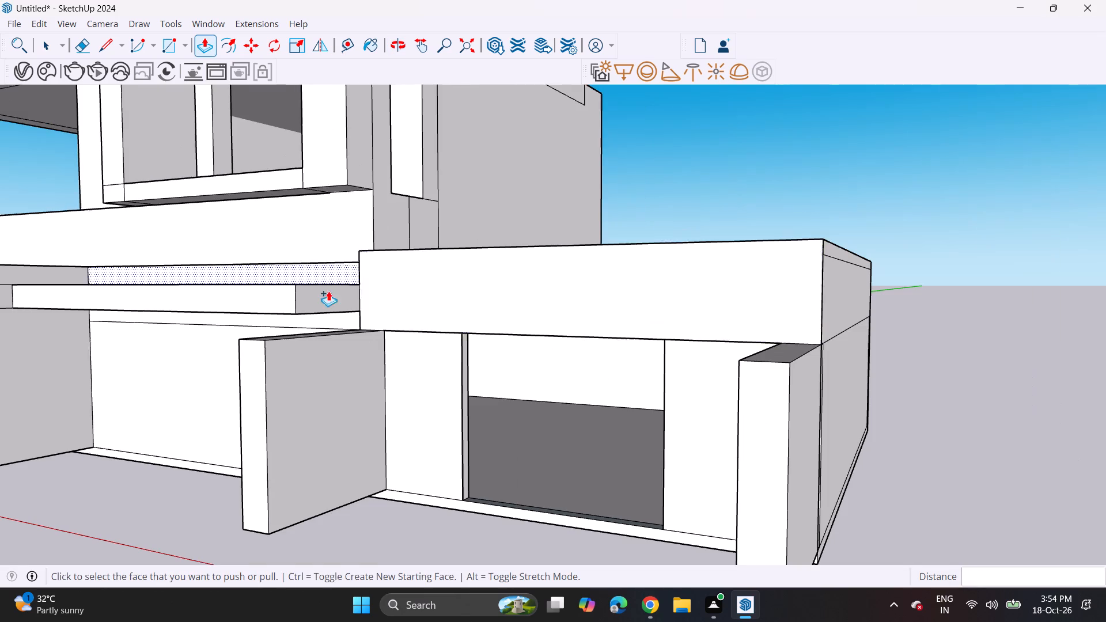
pyautogui.press('space')
pyautogui.click(820, 310)
pyautogui.moveTo(820, 310); pyautogui.dragTo(845, 320, button='middle')
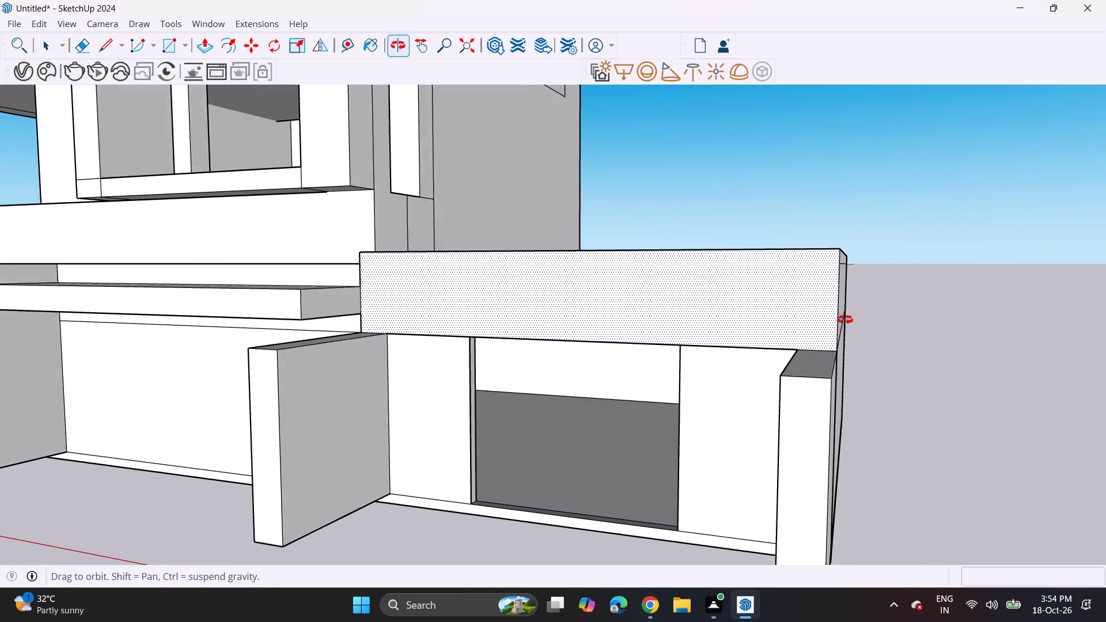
pyautogui.moveTo(845, 320); pyautogui.dragTo(847, 320, button='middle')
pyautogui.click(839, 315)
pyautogui.scroll(4, 839, 315)
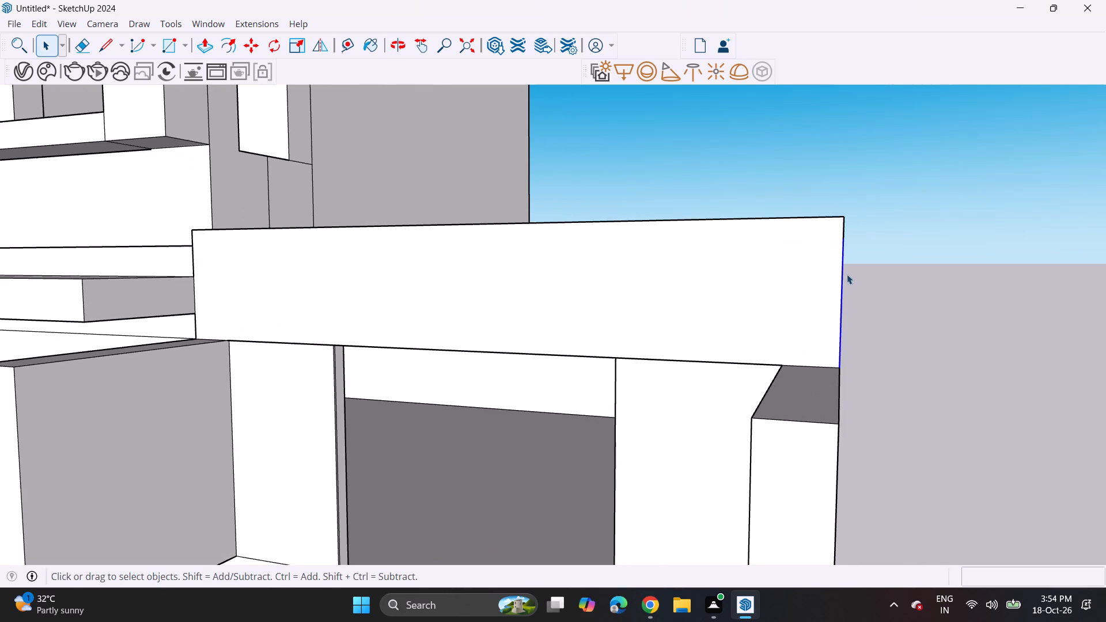
pyautogui.scroll(8, 842, 262)
pyautogui.keyDown('ctrl'); pyautogui.click(841, 212); pyautogui.keyUp('ctrl')
pyautogui.keyDown('ctrl'); pyautogui.click(846, 211); pyautogui.keyUp('ctrl')
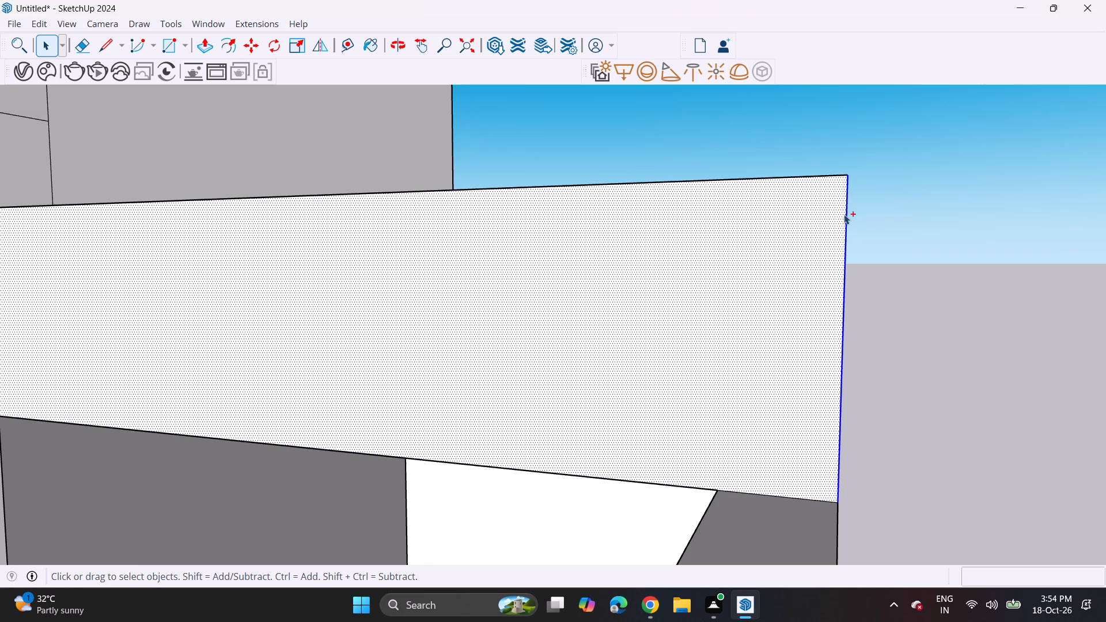
pyautogui.keyDown('ctrl'); pyautogui.keyDown('shift'); pyautogui.click(812, 248); pyautogui.keyUp('shift'); pyautogui.keyUp('ctrl')
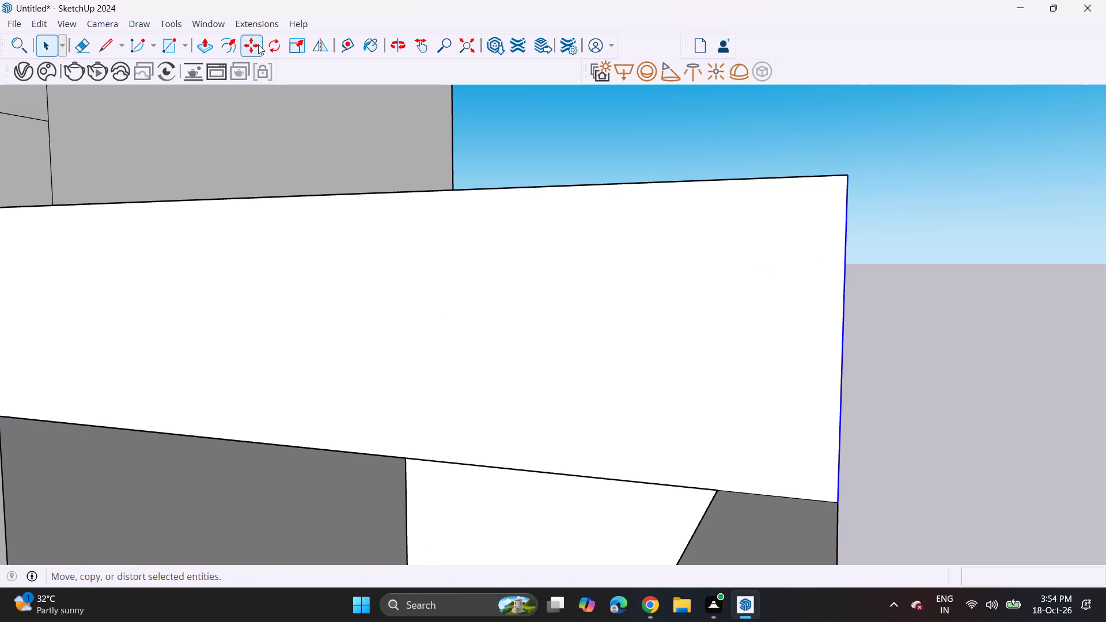
pyautogui.click(258, 44)
pyautogui.click(851, 175)
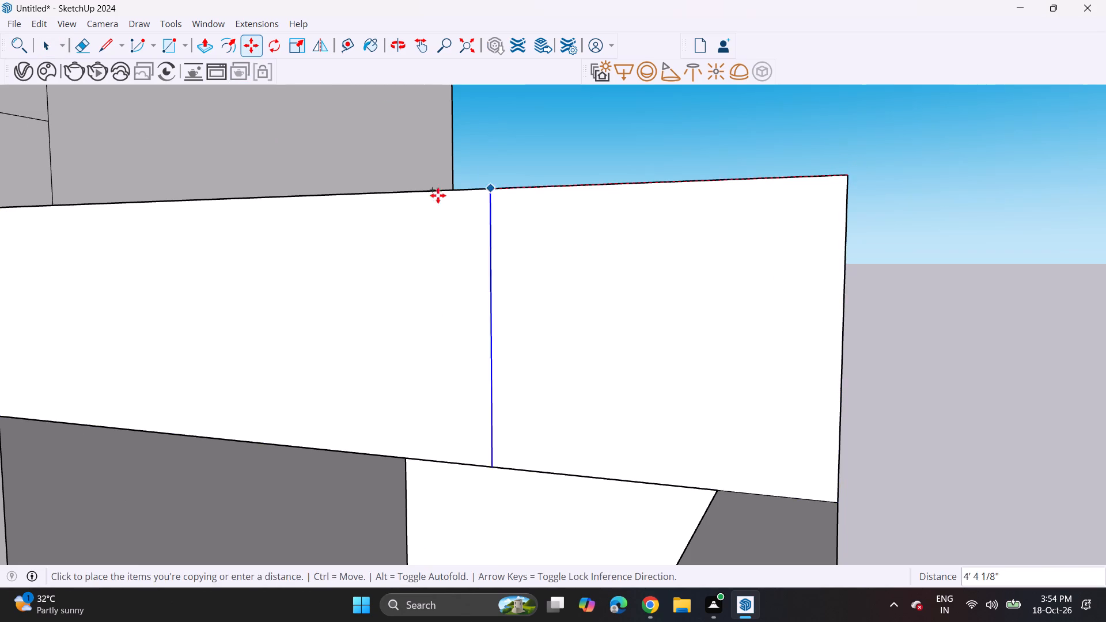
pyautogui.keyDown('shift'); pyautogui.moveTo(346, 187); pyautogui.dragTo(821, 194, button='middle'); pyautogui.keyUp('shift')
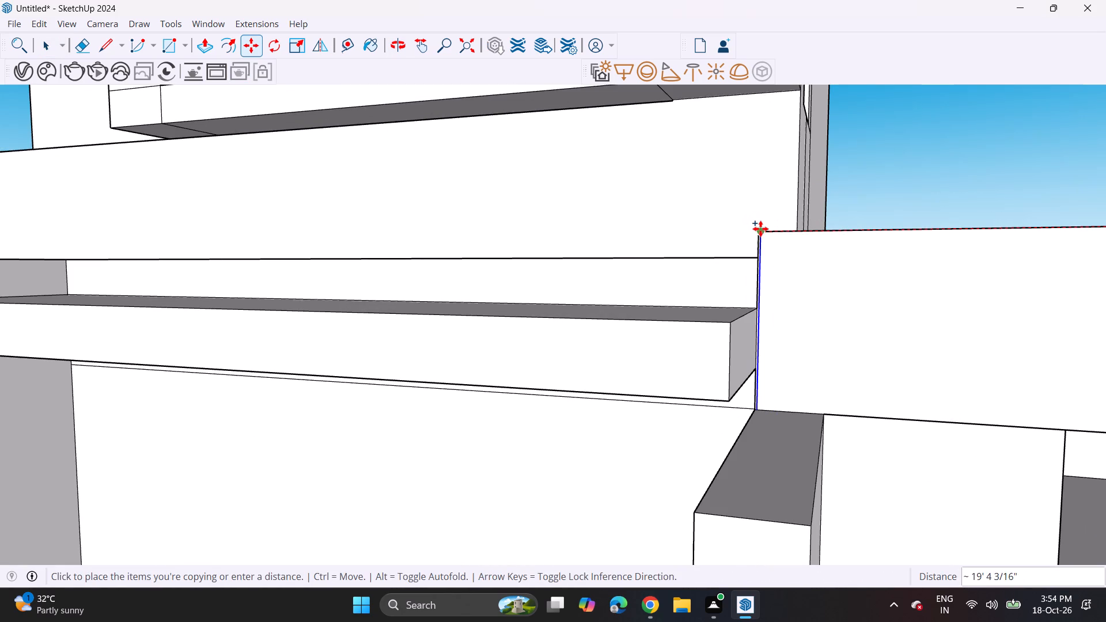
pyautogui.scroll(6, 756, 230)
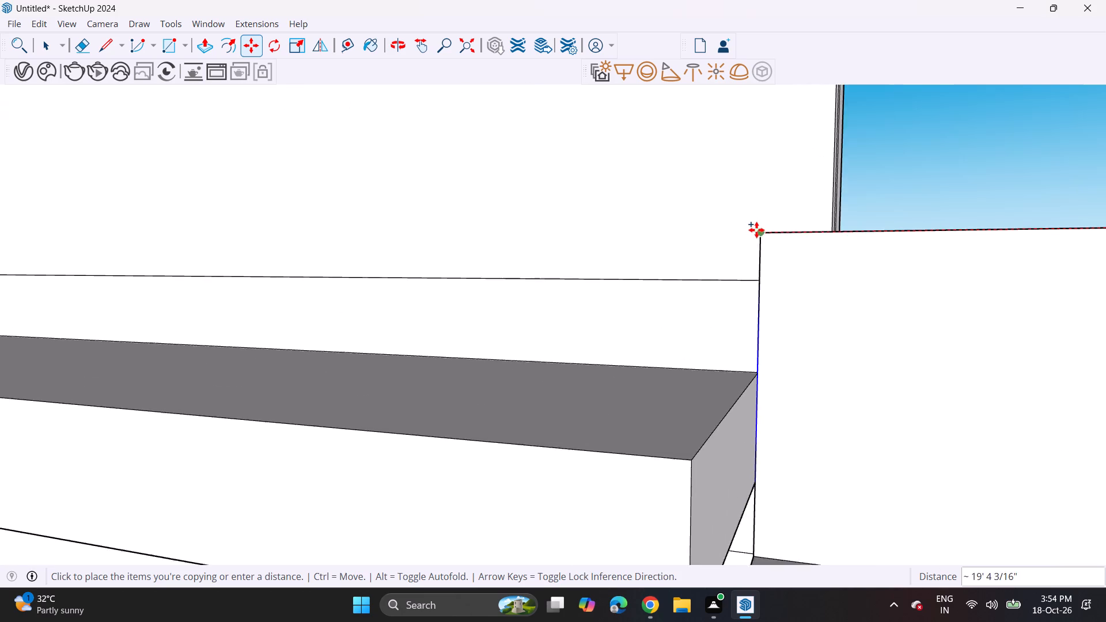
pyautogui.scroll(4, 756, 230)
pyautogui.click(762, 235)
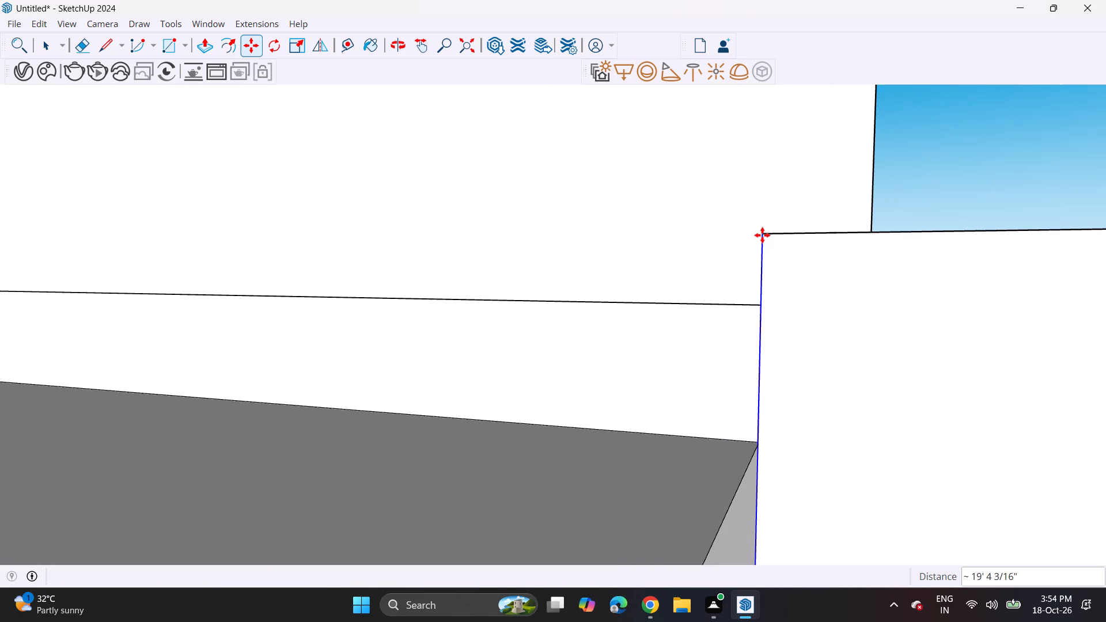
pyautogui.write('/4')
pyautogui.press('Return')
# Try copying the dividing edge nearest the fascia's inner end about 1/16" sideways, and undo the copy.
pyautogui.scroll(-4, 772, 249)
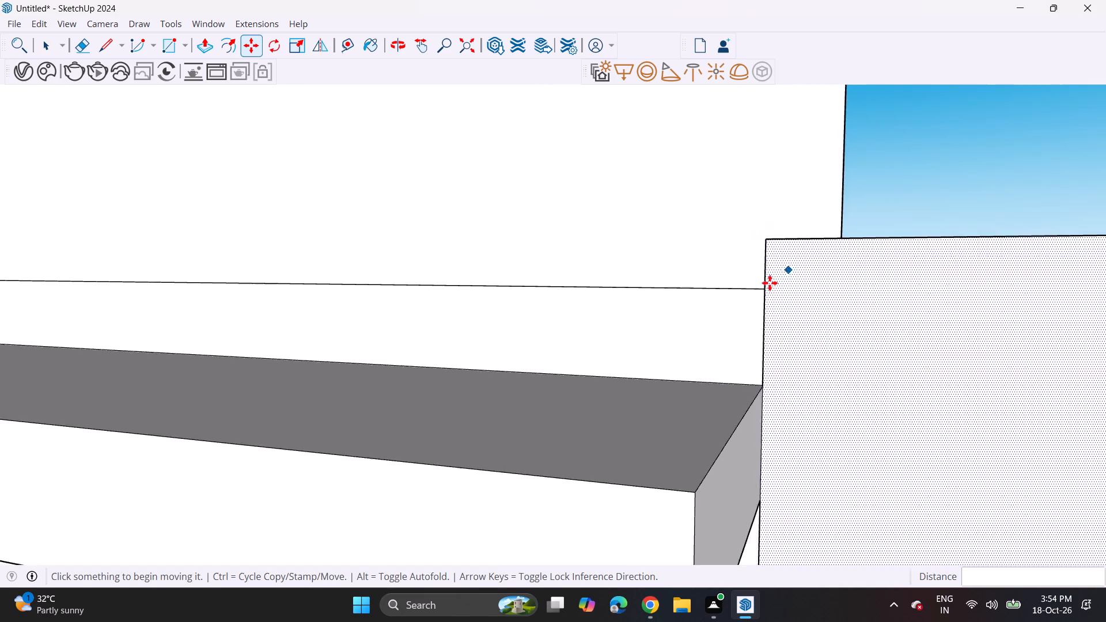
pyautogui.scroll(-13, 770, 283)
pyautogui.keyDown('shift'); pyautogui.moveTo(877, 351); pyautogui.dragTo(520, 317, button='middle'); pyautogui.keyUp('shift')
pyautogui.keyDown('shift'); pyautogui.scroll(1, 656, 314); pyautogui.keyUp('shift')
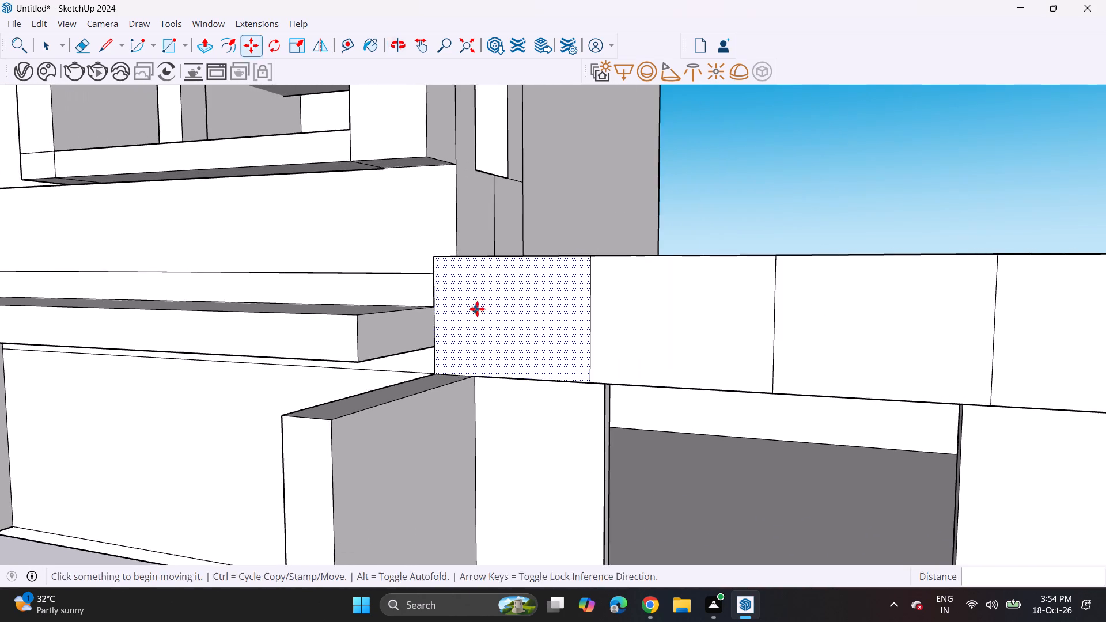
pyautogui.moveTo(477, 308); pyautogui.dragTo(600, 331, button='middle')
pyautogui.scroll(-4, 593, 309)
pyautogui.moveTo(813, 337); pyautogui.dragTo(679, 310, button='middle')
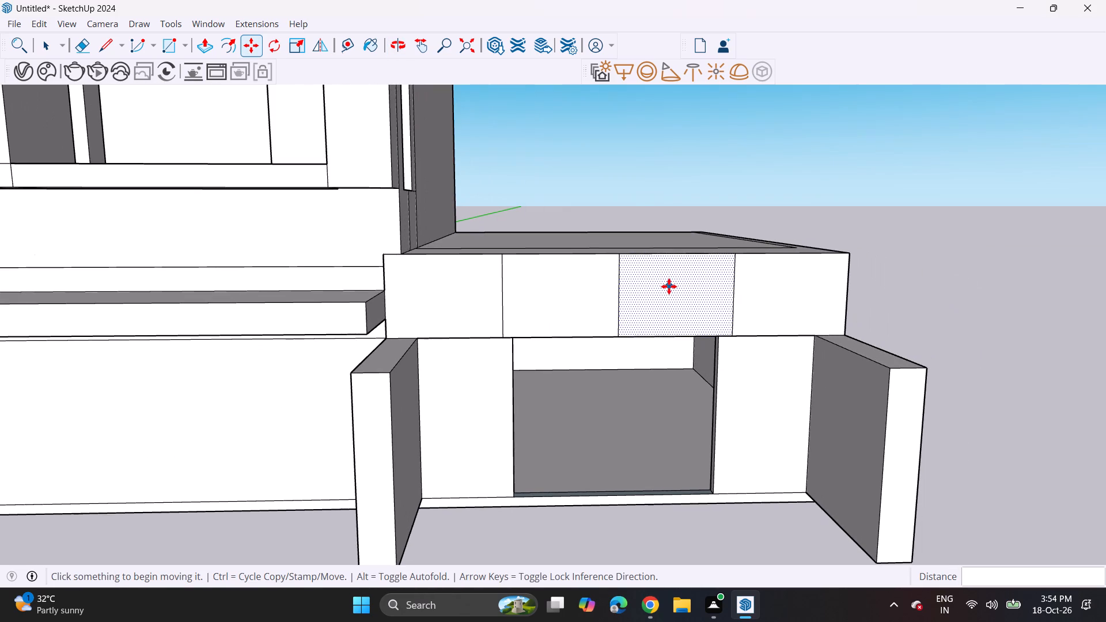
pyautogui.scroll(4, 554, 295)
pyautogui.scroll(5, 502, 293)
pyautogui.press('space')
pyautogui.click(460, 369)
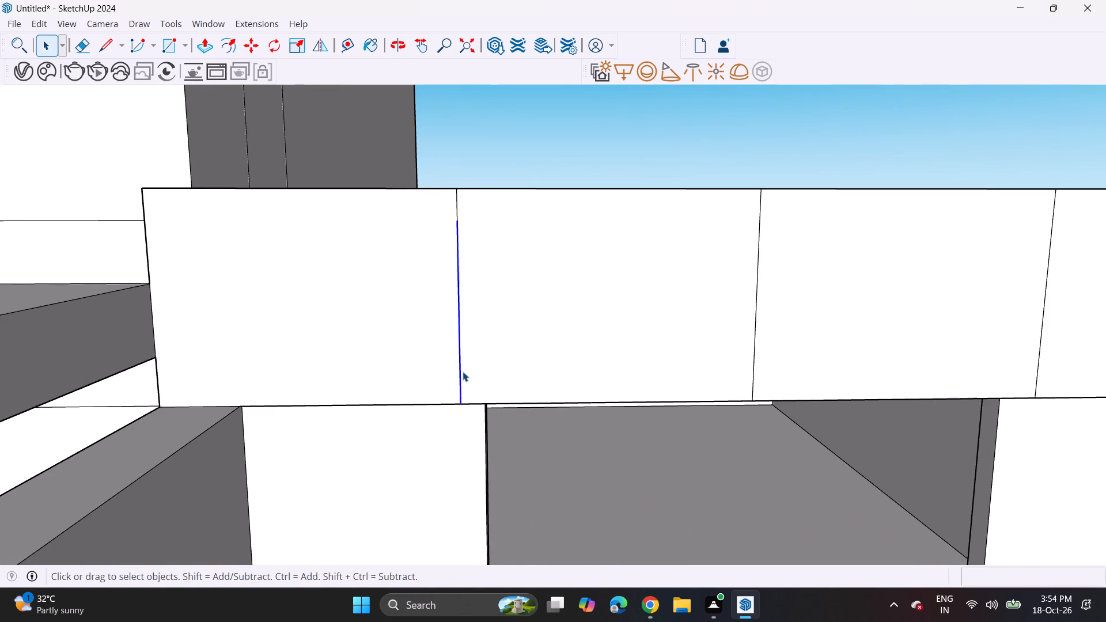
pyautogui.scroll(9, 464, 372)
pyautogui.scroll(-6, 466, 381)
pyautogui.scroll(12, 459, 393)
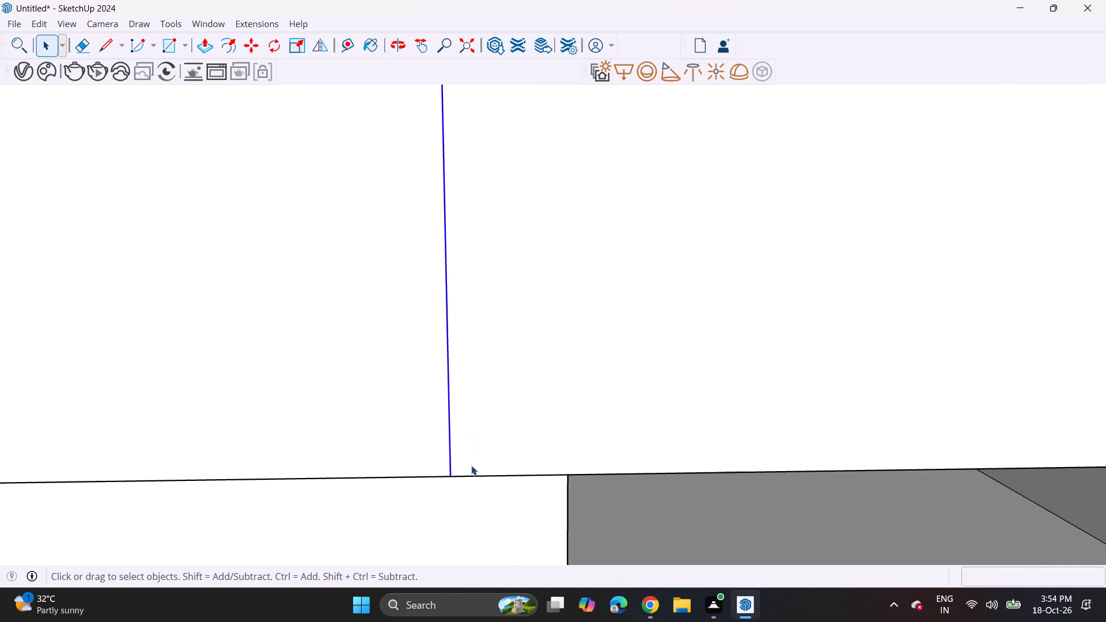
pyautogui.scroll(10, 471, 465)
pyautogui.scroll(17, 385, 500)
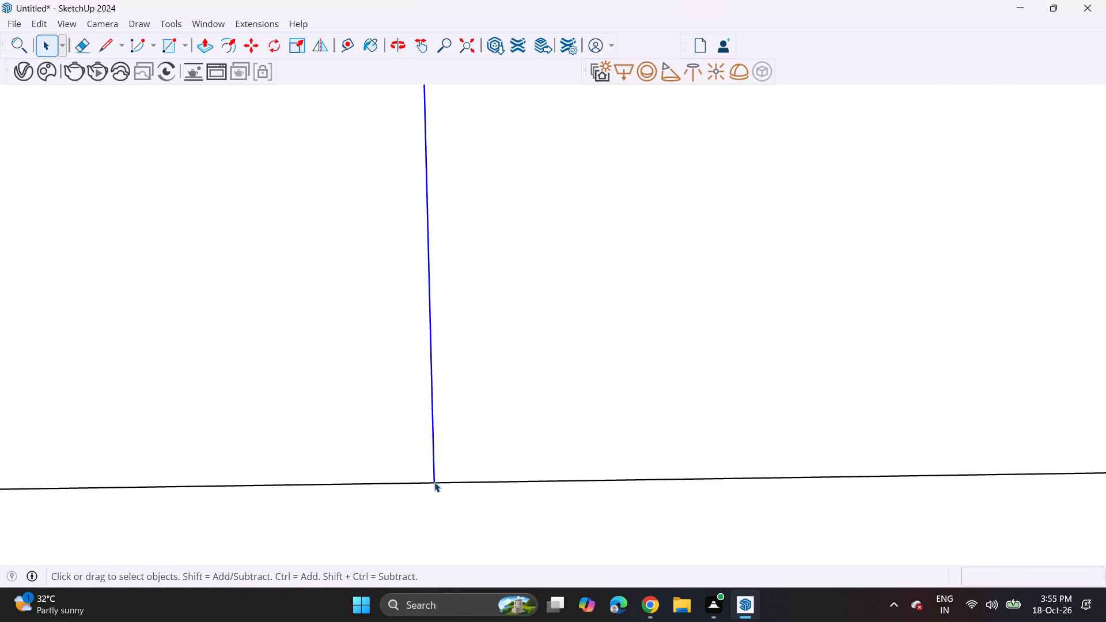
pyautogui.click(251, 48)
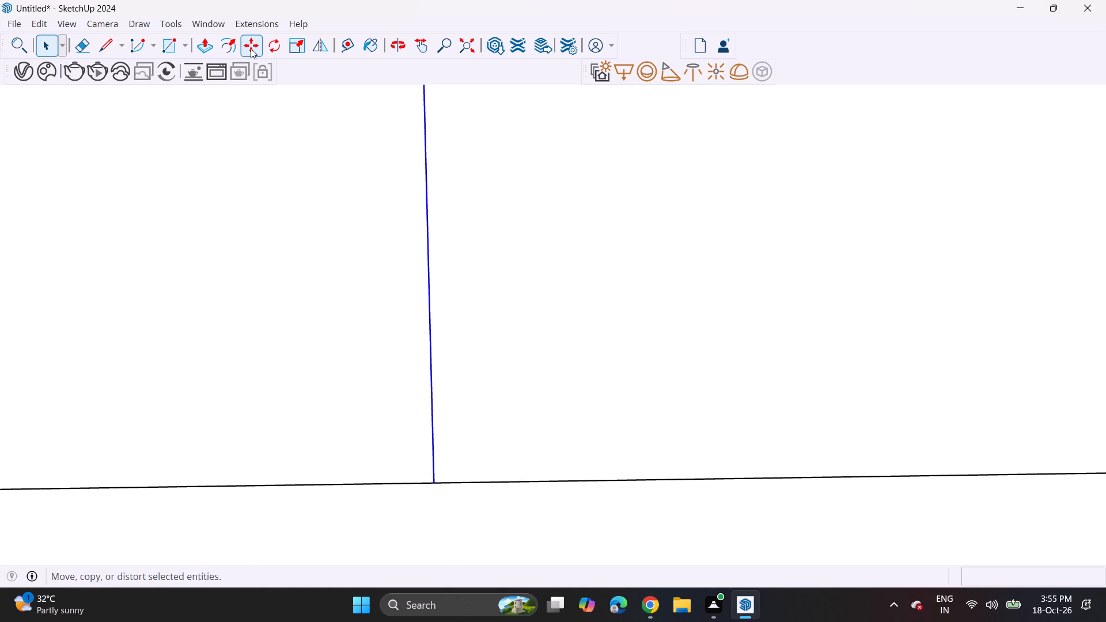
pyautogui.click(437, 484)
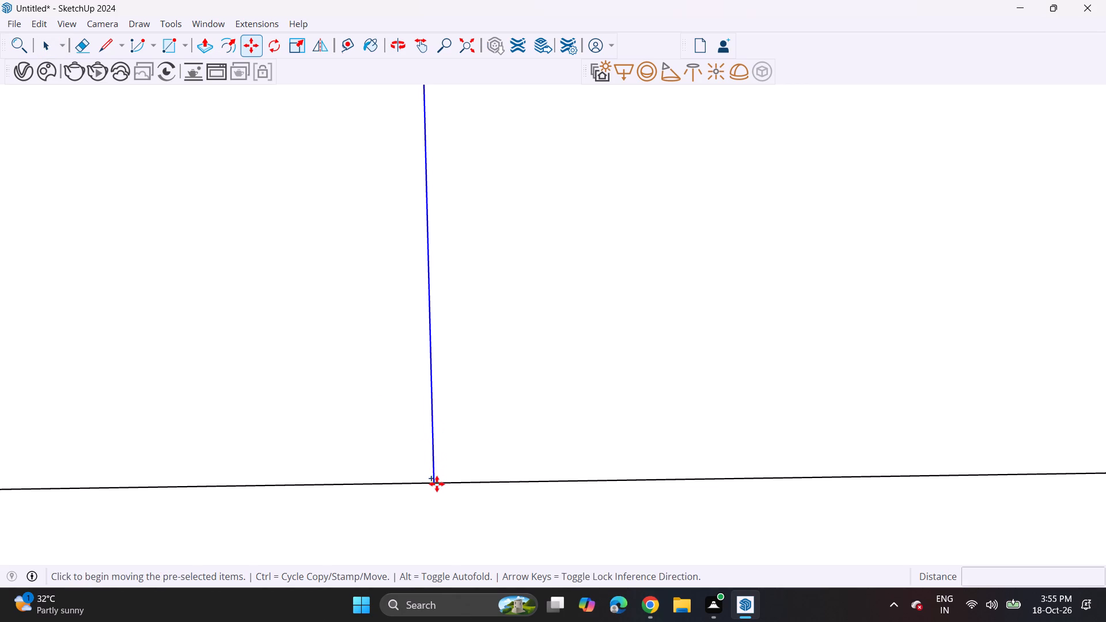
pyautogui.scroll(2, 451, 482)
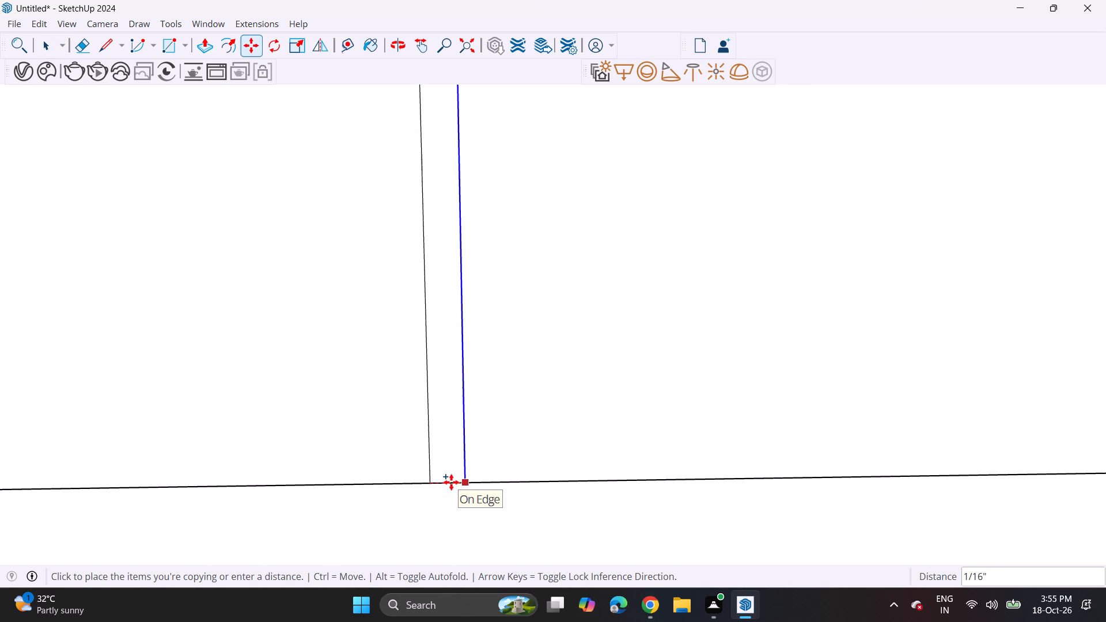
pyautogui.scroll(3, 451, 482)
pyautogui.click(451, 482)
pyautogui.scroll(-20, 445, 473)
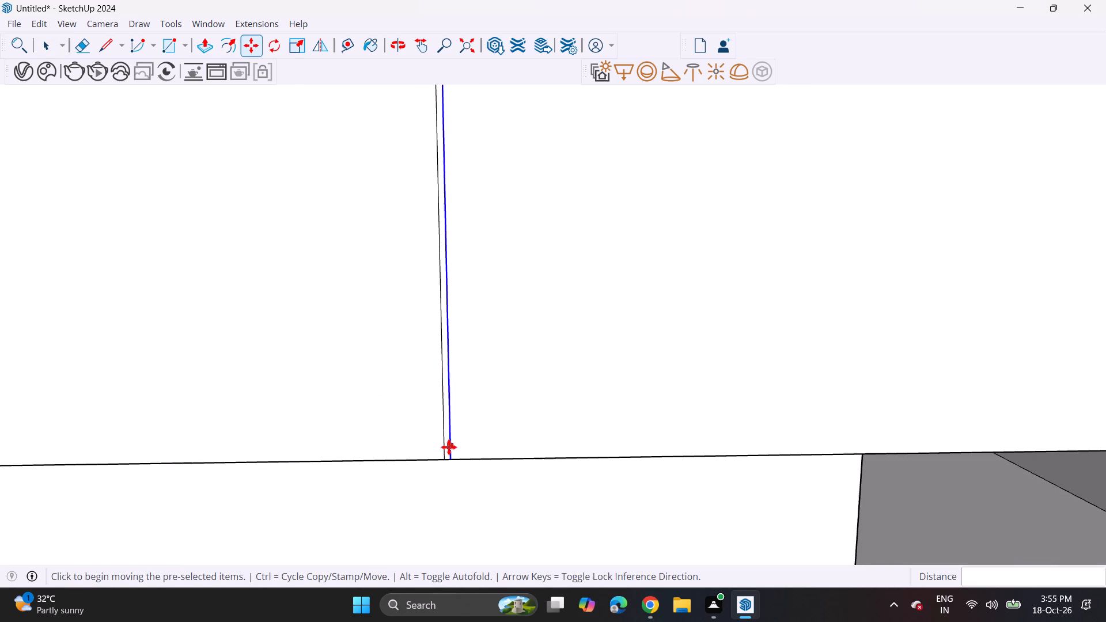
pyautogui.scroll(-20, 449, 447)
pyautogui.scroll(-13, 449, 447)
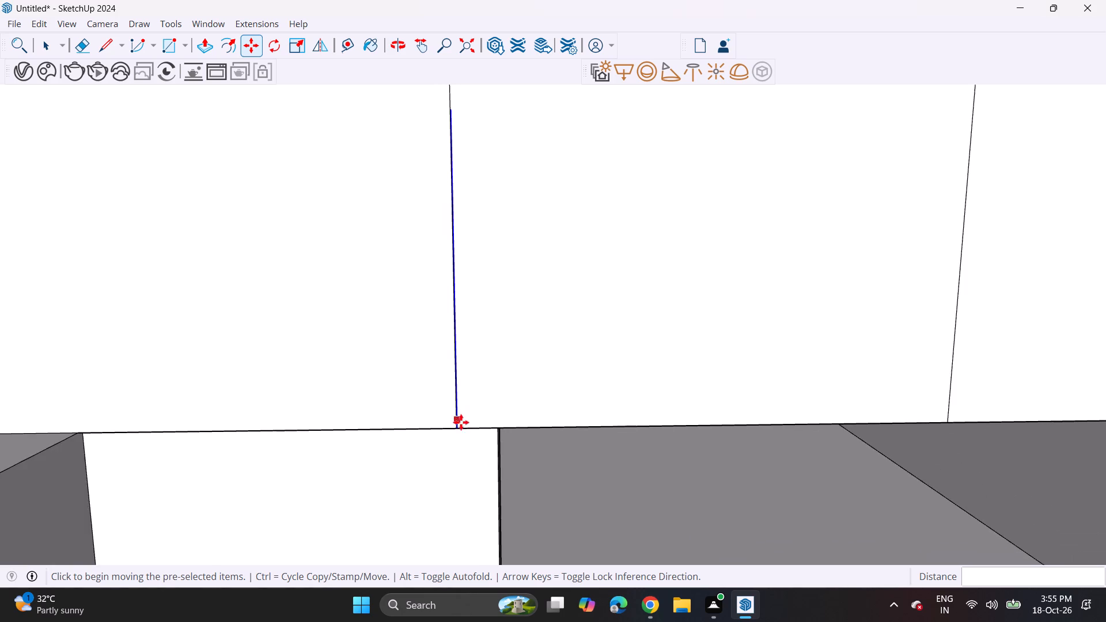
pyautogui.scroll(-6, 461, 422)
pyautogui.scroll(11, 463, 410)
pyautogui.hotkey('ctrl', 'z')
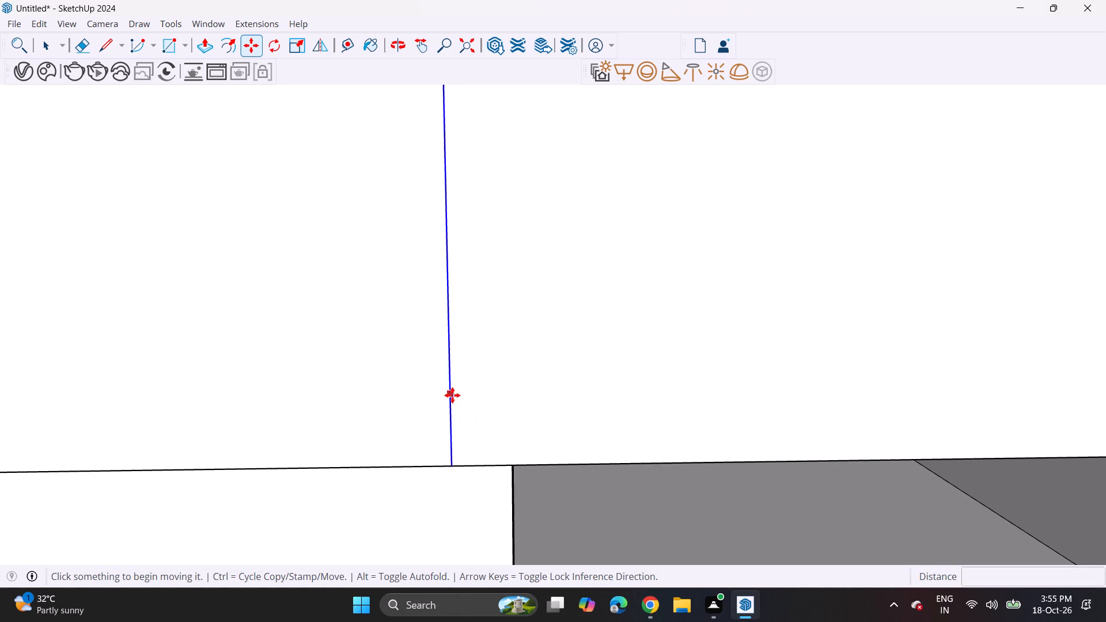
# Copy the fascia's full-height dividing edge nearest the inner end about 15/16" toward the outer end, forming a narrow groove strip.
pyautogui.scroll(14, 450, 399)
pyautogui.press('space')
pyautogui.click(437, 473)
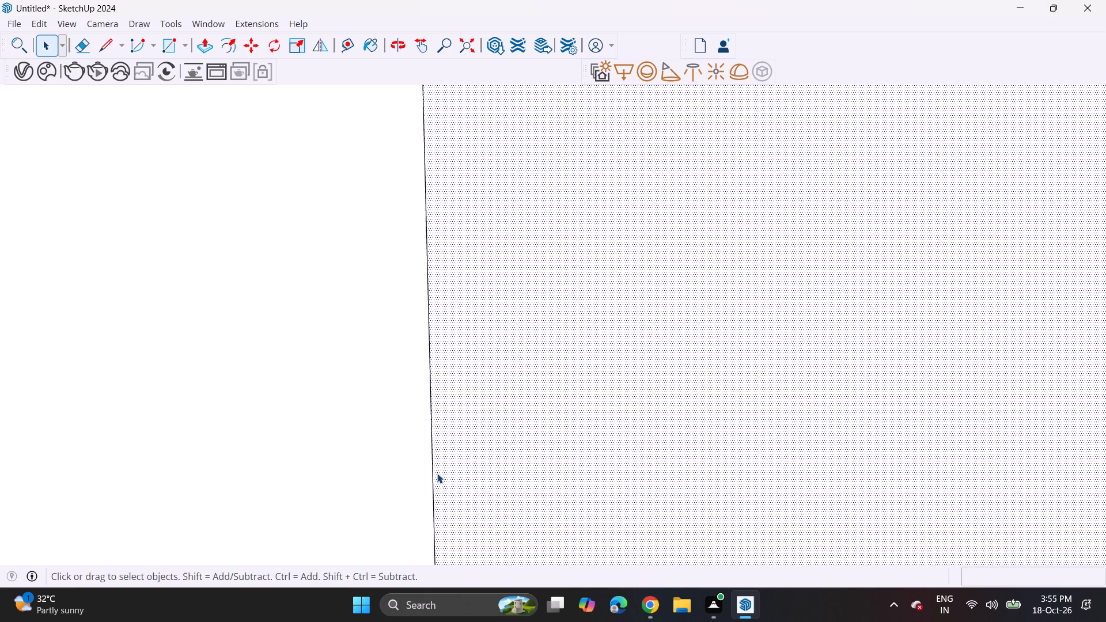
pyautogui.click(434, 479)
pyautogui.scroll(-17, 434, 479)
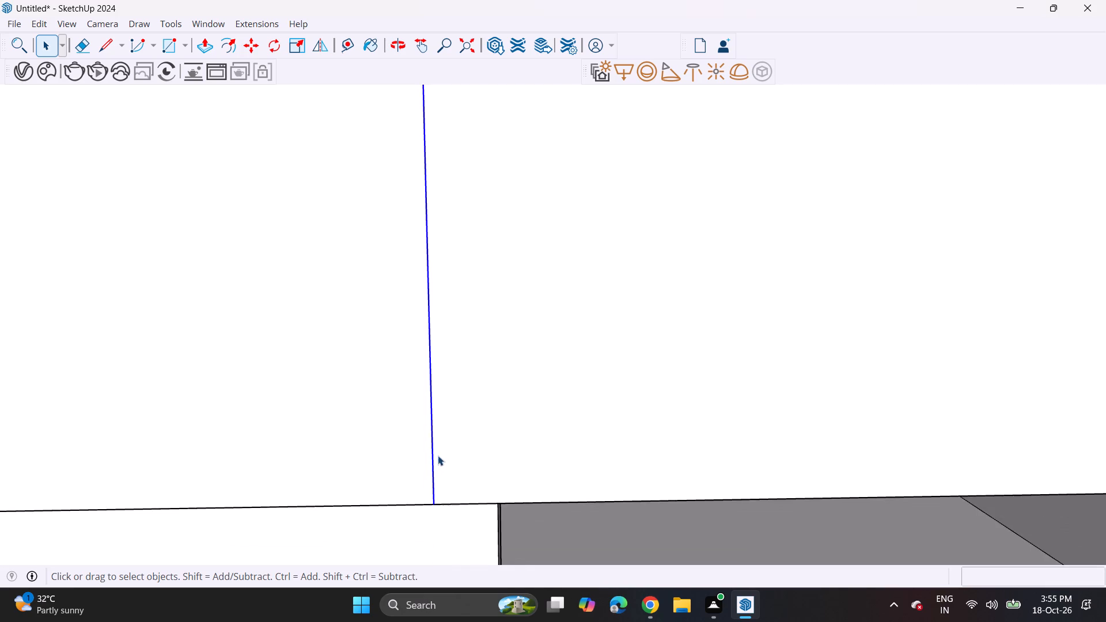
pyautogui.scroll(-9, 438, 456)
pyautogui.scroll(5, 396, 261)
pyautogui.scroll(6, 436, 230)
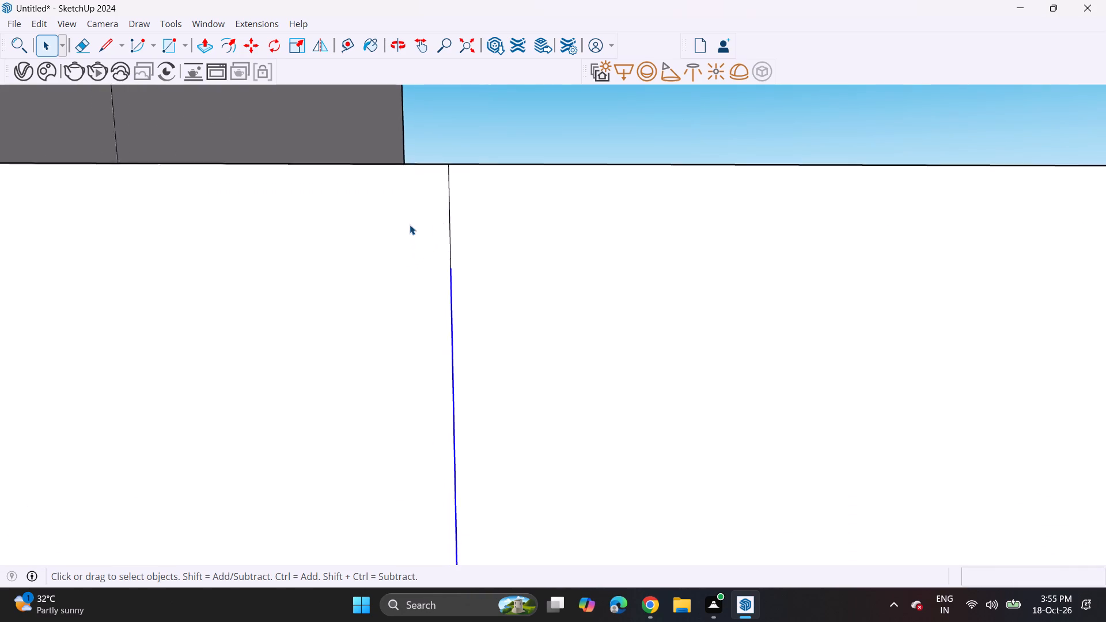
pyautogui.scroll(2, 410, 225)
pyautogui.scroll(5, 484, 205)
pyautogui.keyDown('ctrl'); pyautogui.click(450, 254); pyautogui.keyUp('ctrl')
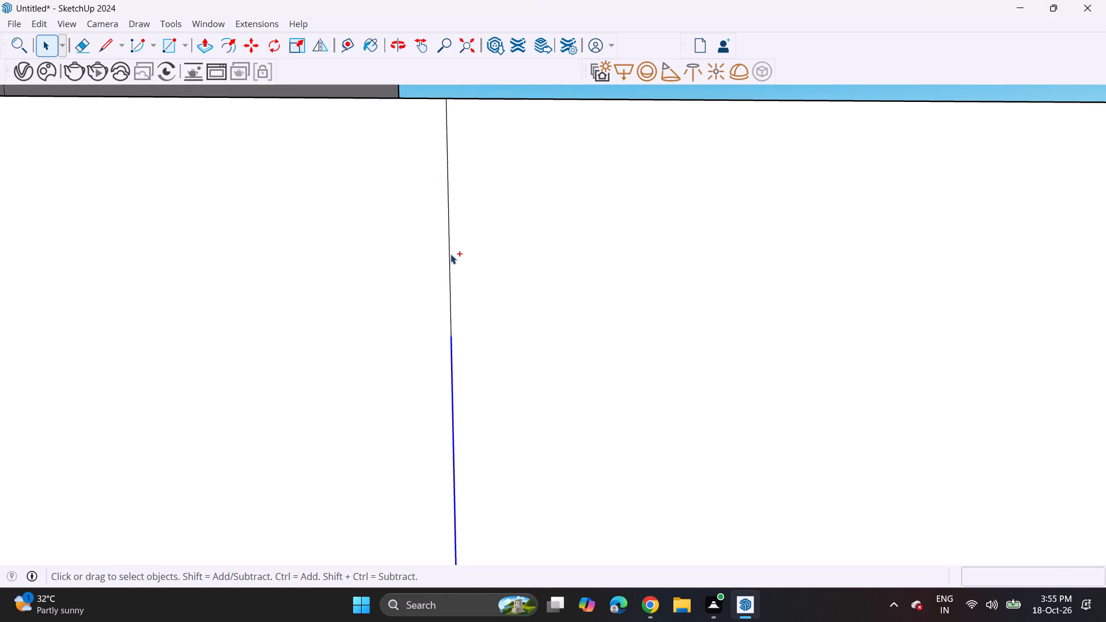
pyautogui.click(260, 47)
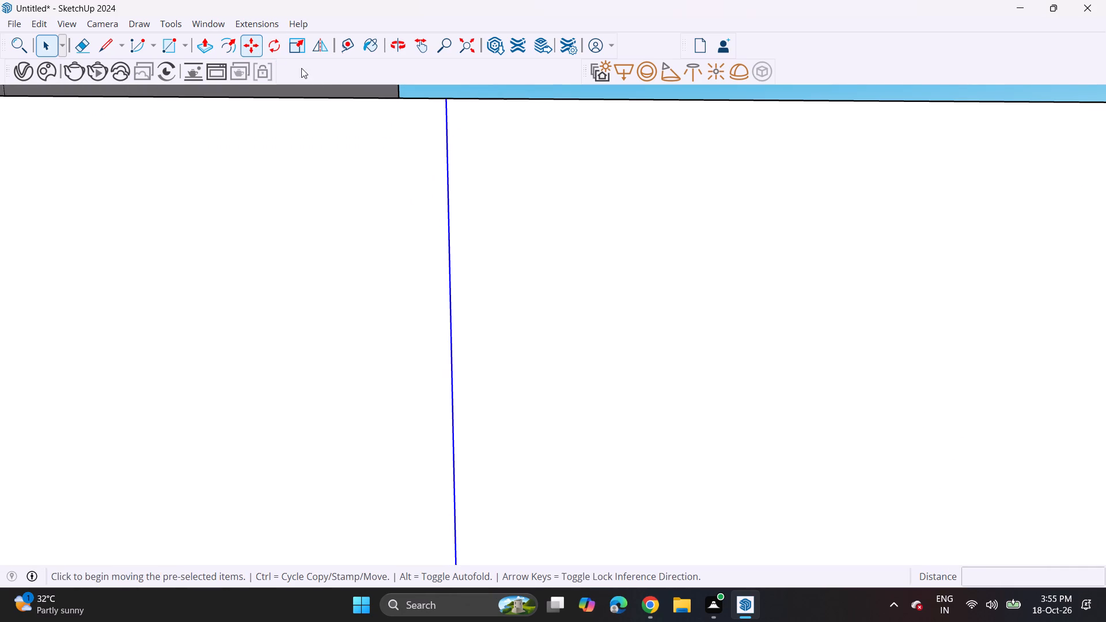
pyautogui.click(446, 101)
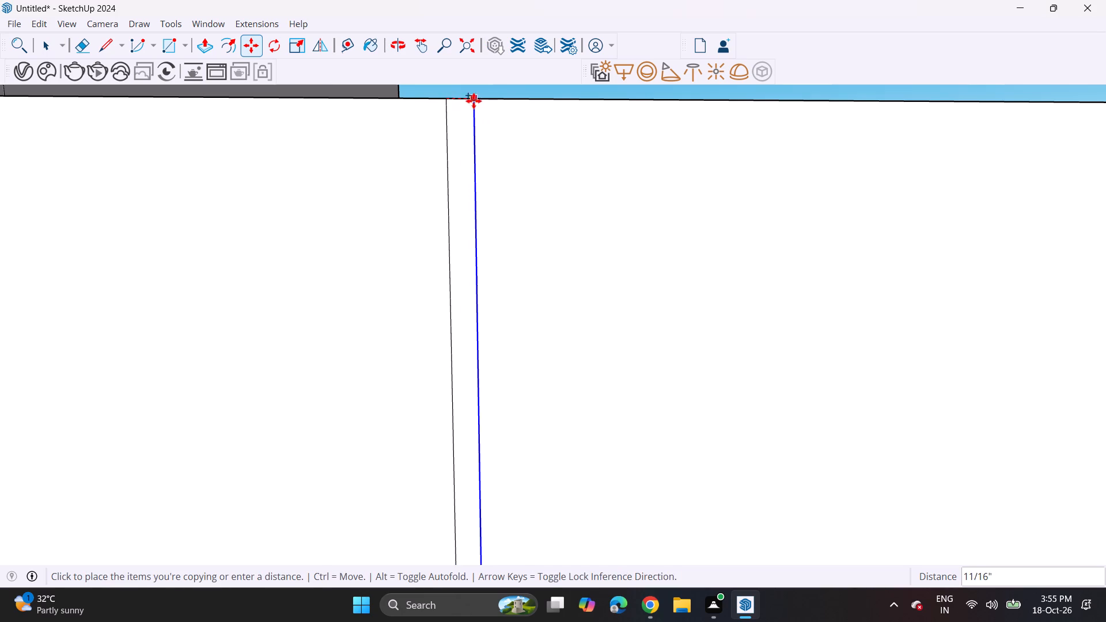
pyautogui.click(484, 102)
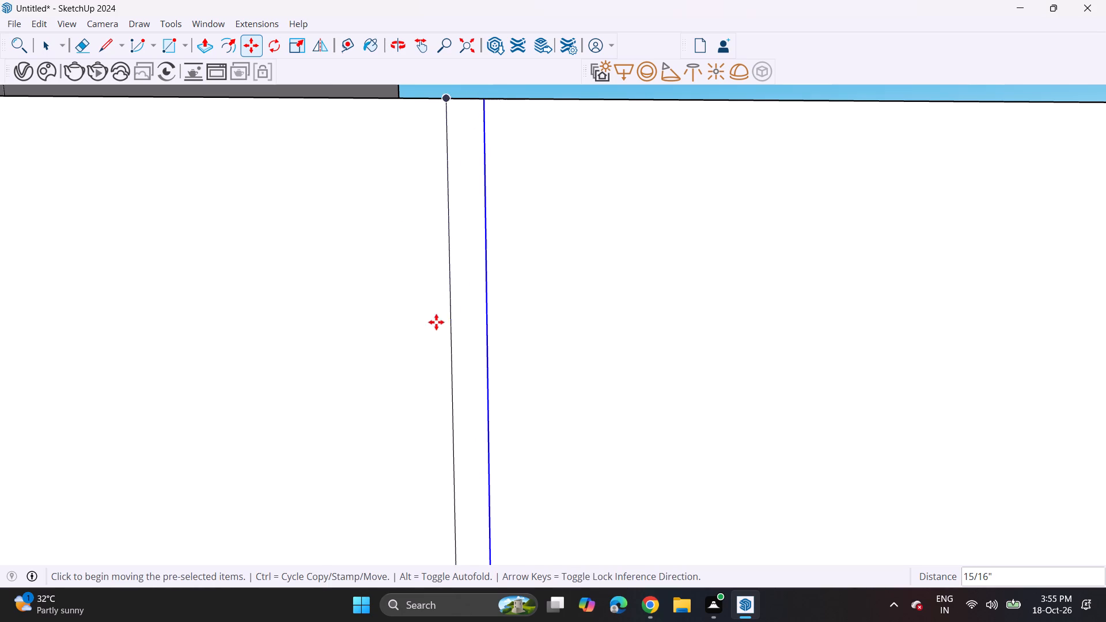
# Copy the fascia's middle dividing edge about 1 3/4" toward the outer end to form a second groove strip.
pyautogui.scroll(-20, 435, 340)
pyautogui.scroll(-9, 435, 340)
pyautogui.keyDown('shift'); pyautogui.moveTo(521, 434); pyautogui.dragTo(320, 365, button='middle'); pyautogui.keyUp('shift')
pyautogui.keyDown('shift'); pyautogui.scroll(1, 516, 430); pyautogui.keyUp('shift')
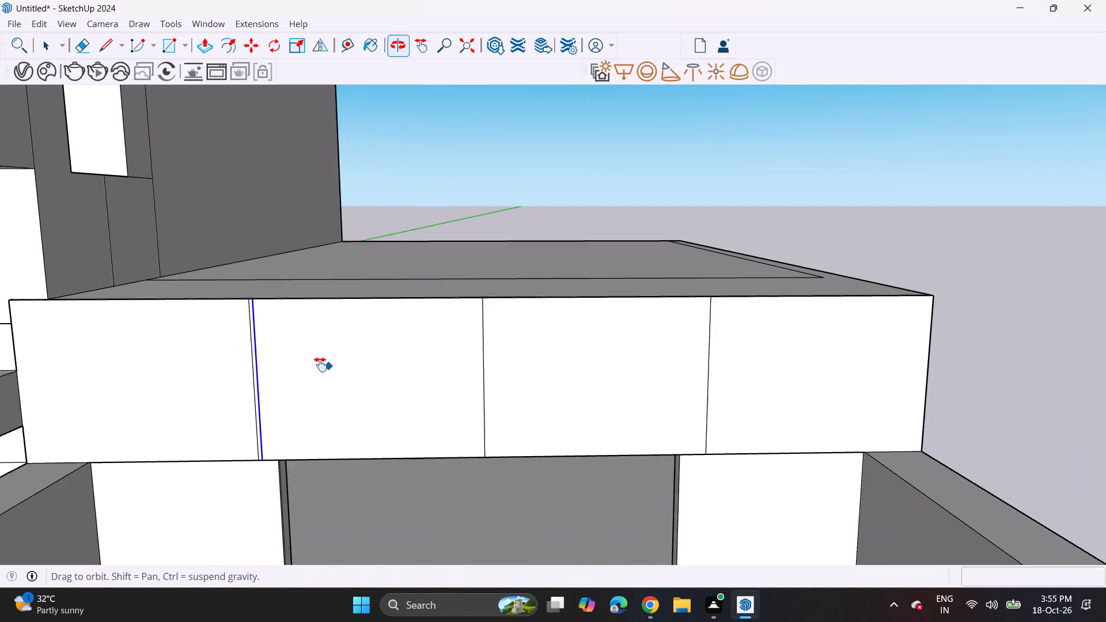
pyautogui.keyDown('shift'); pyautogui.moveTo(320, 365); pyautogui.dragTo(280, 363, button='middle'); pyautogui.keyUp('shift')
pyautogui.press('space')
pyautogui.click(441, 411)
pyautogui.scroll(4, 434, 417)
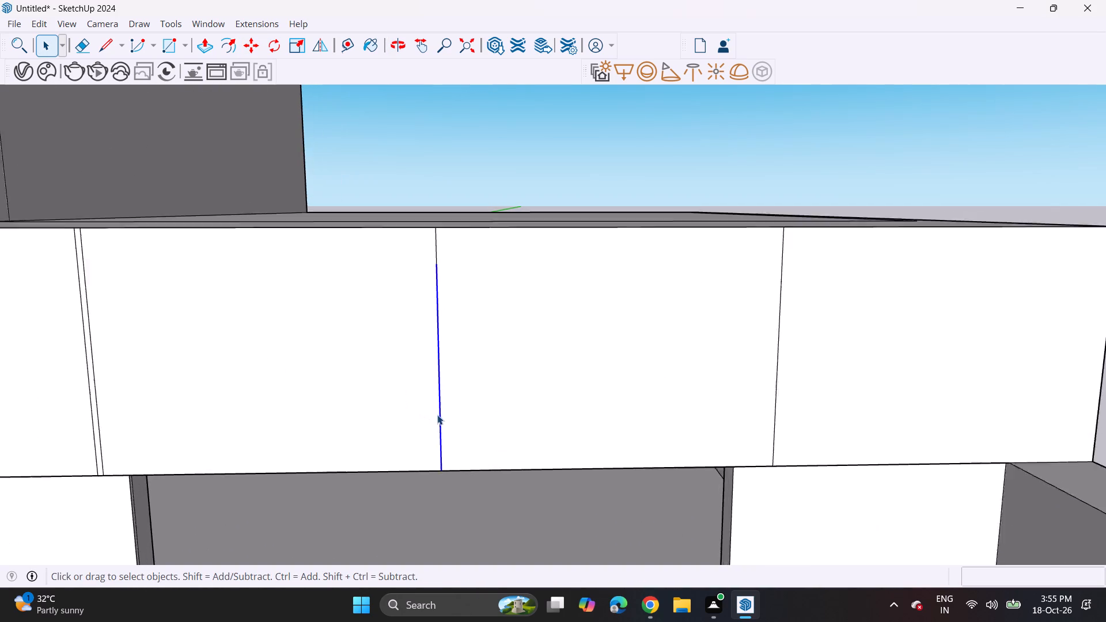
pyautogui.scroll(1, 437, 415)
pyautogui.keyDown('ctrl'); pyautogui.click(433, 231); pyautogui.keyUp('ctrl')
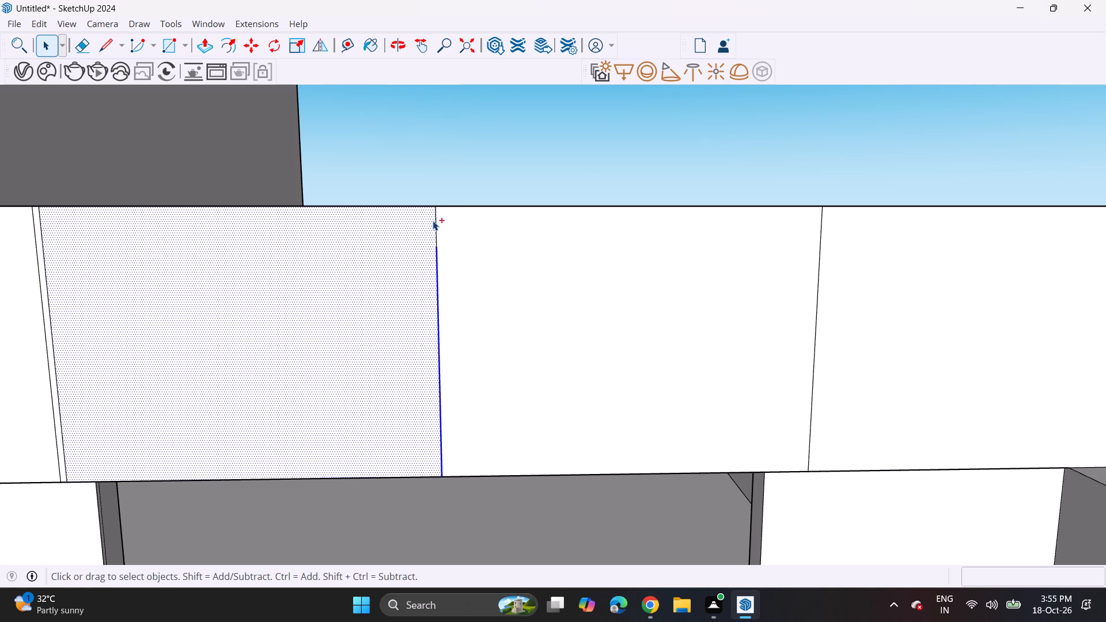
pyautogui.keyDown('ctrl'); pyautogui.click(435, 226); pyautogui.keyUp('ctrl')
pyautogui.keyDown('ctrl'); pyautogui.keyDown('shift'); pyautogui.click(414, 234); pyautogui.keyUp('shift'); pyautogui.keyUp('ctrl')
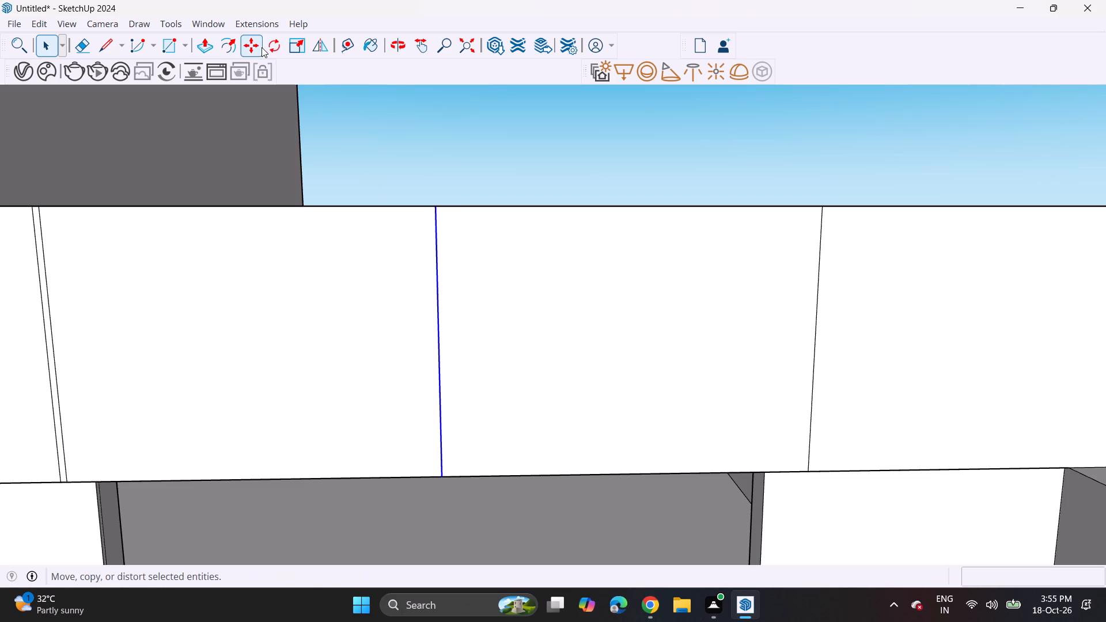
pyautogui.click(261, 46)
pyautogui.click(252, 54)
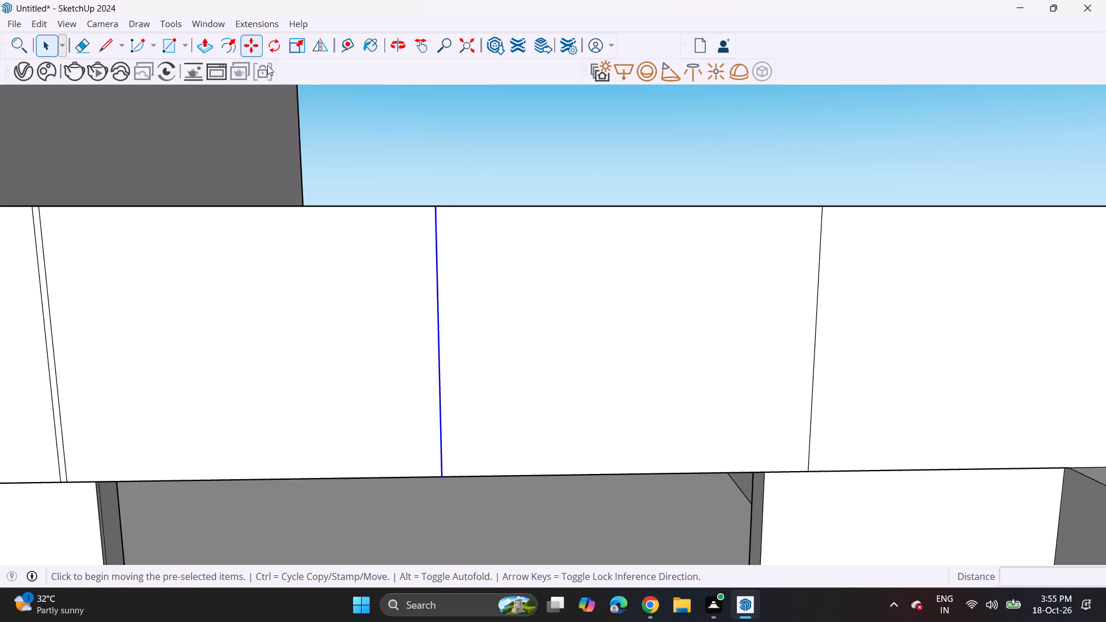
pyautogui.click(436, 206)
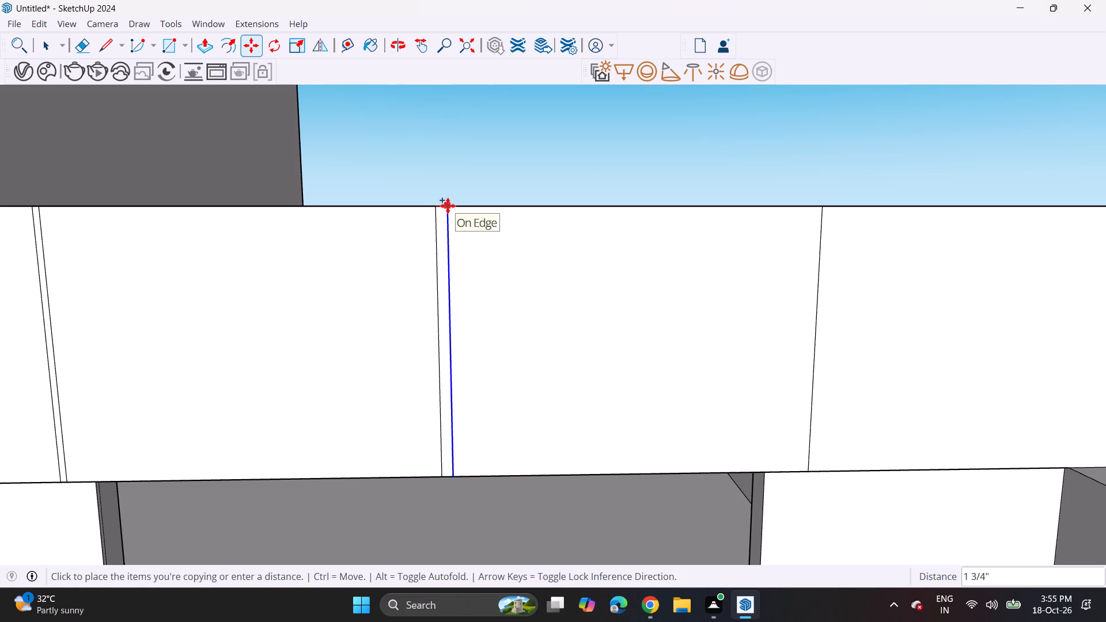
pyautogui.click(448, 206)
pyautogui.press('space')
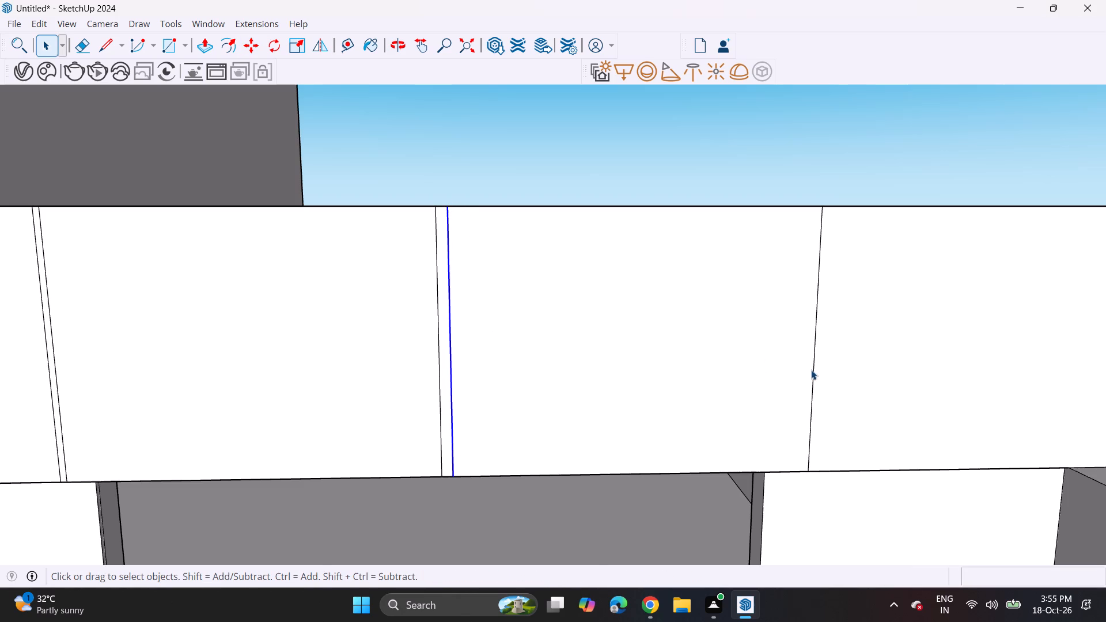
# Copy the dividing edge nearest the fascia's outer end about 1 15/16" toward that end to form the third groove strip.
pyautogui.click(811, 370)
pyautogui.click(813, 369)
pyautogui.moveTo(817, 371); pyautogui.dragTo(603, 380, button='middle')
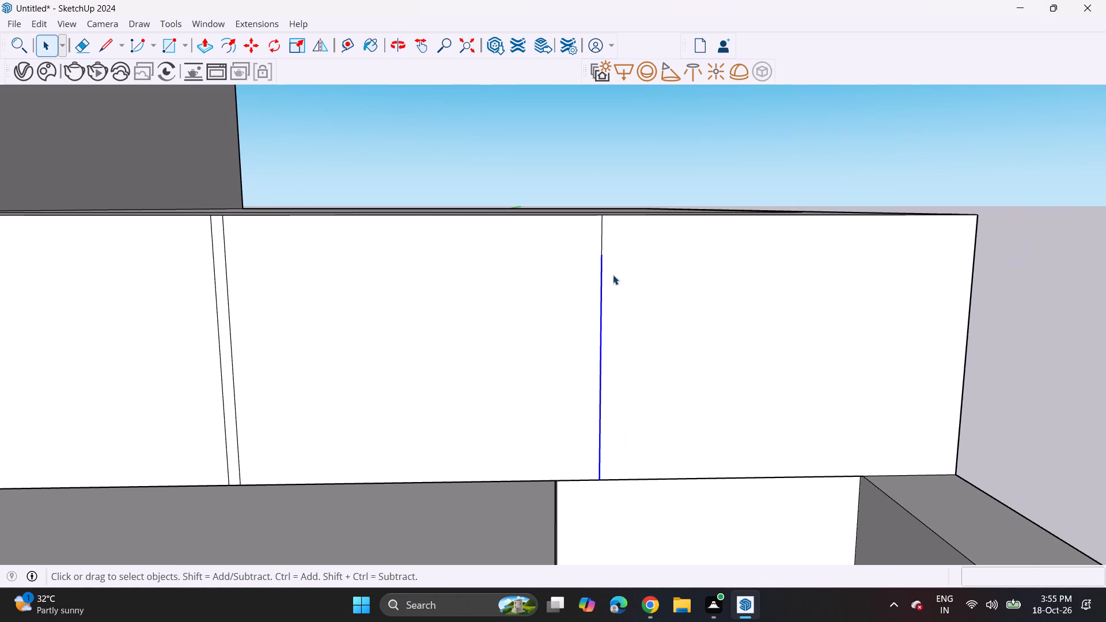
pyautogui.keyDown('ctrl'); pyautogui.click(600, 237); pyautogui.keyUp('ctrl')
pyautogui.moveTo(251, 49); pyautogui.dragTo(269, 57)
pyautogui.click(245, 44)
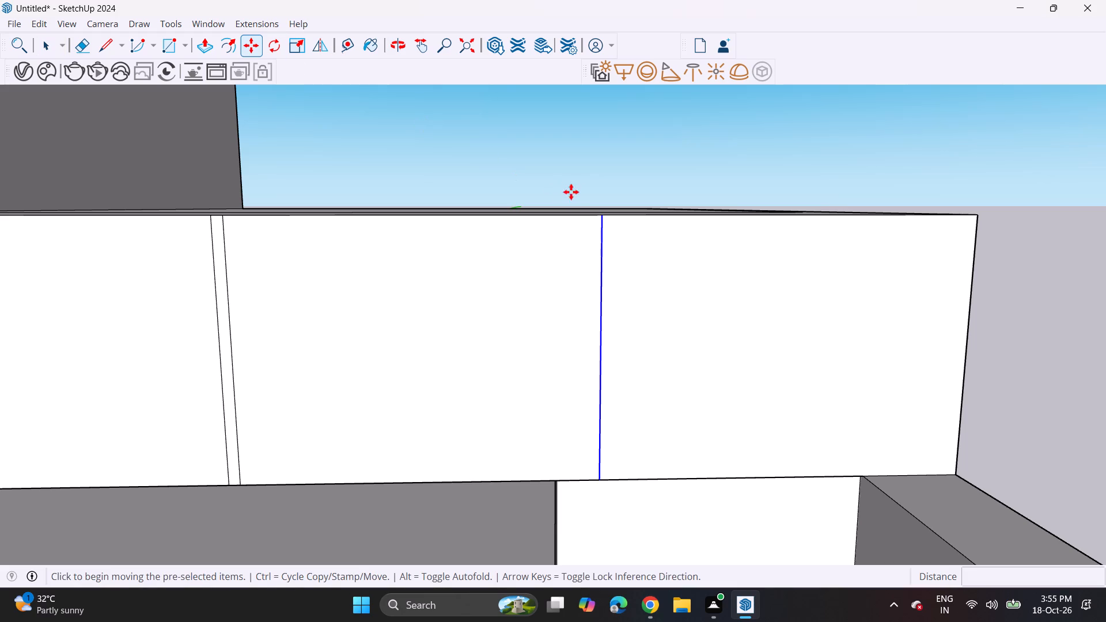
pyautogui.click(600, 212)
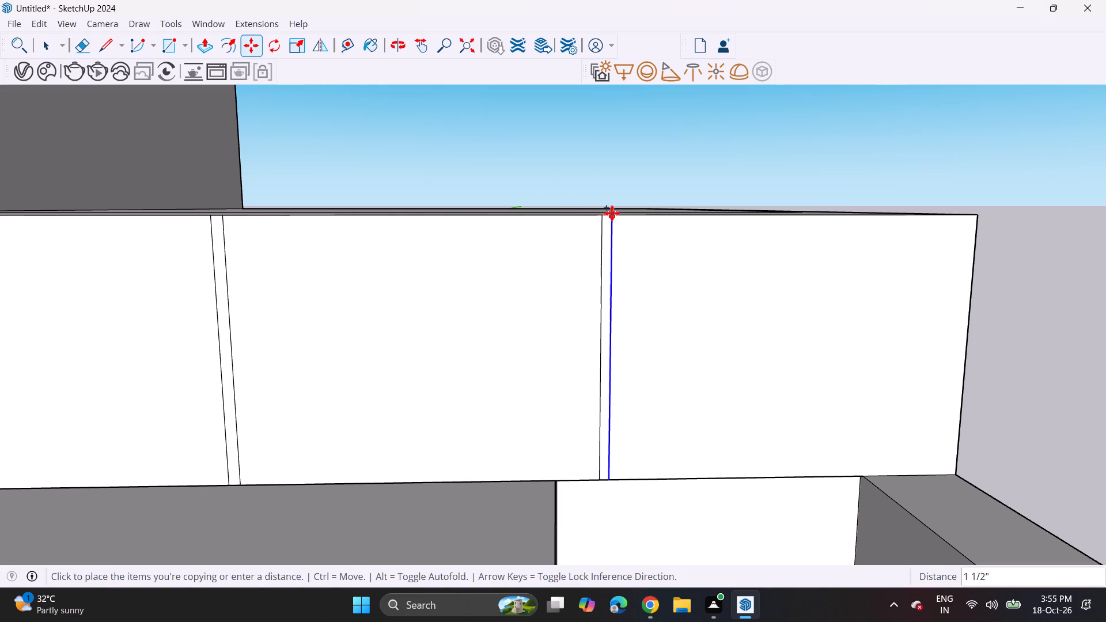
pyautogui.click(615, 214)
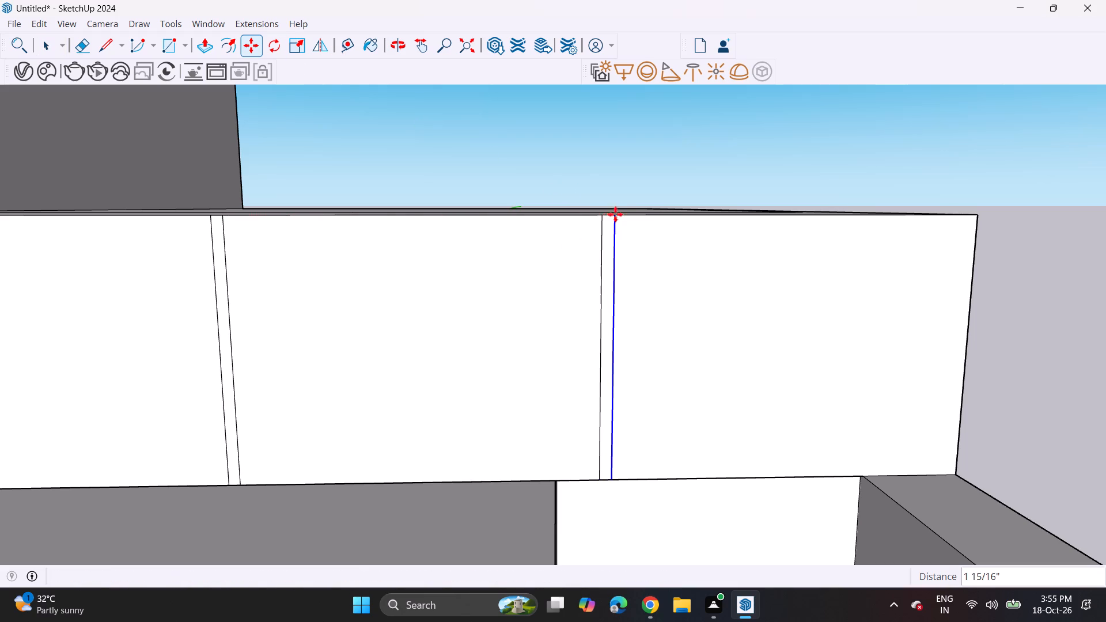
pyautogui.scroll(-16, 552, 255)
pyautogui.press('space')
pyautogui.click(738, 250)
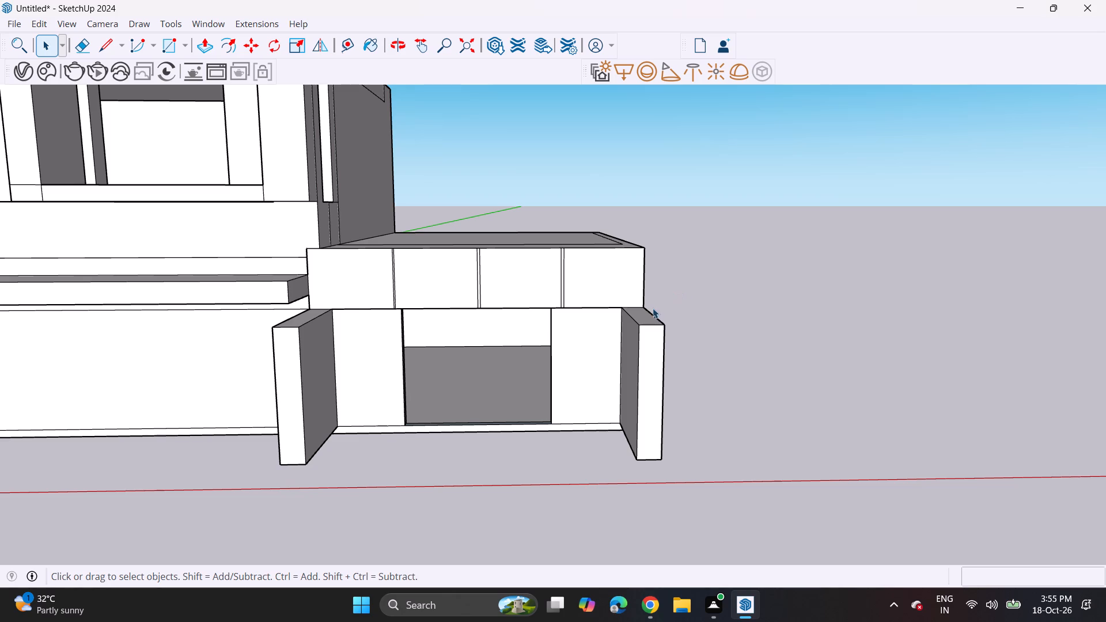
# Narrow the middle groove strip by moving its outer edge about 11/16" toward its inner edge.
pyautogui.moveTo(423, 316); pyautogui.dragTo(456, 304, button='middle')
pyautogui.scroll(1, 423, 316)
pyautogui.scroll(8, 479, 279)
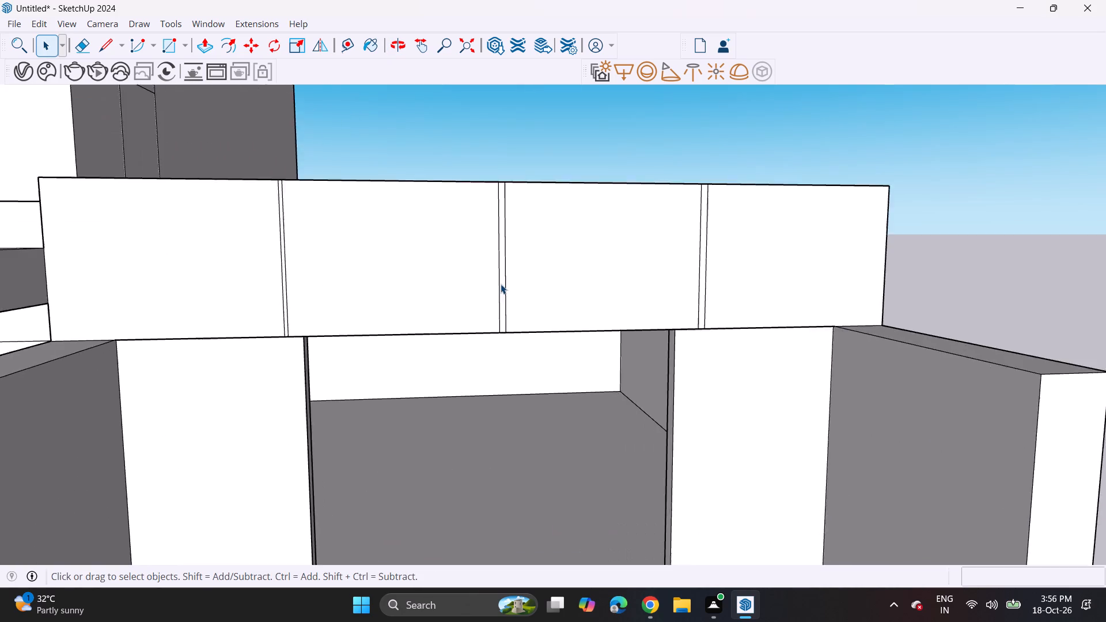
pyautogui.scroll(5, 502, 284)
pyautogui.click(509, 276)
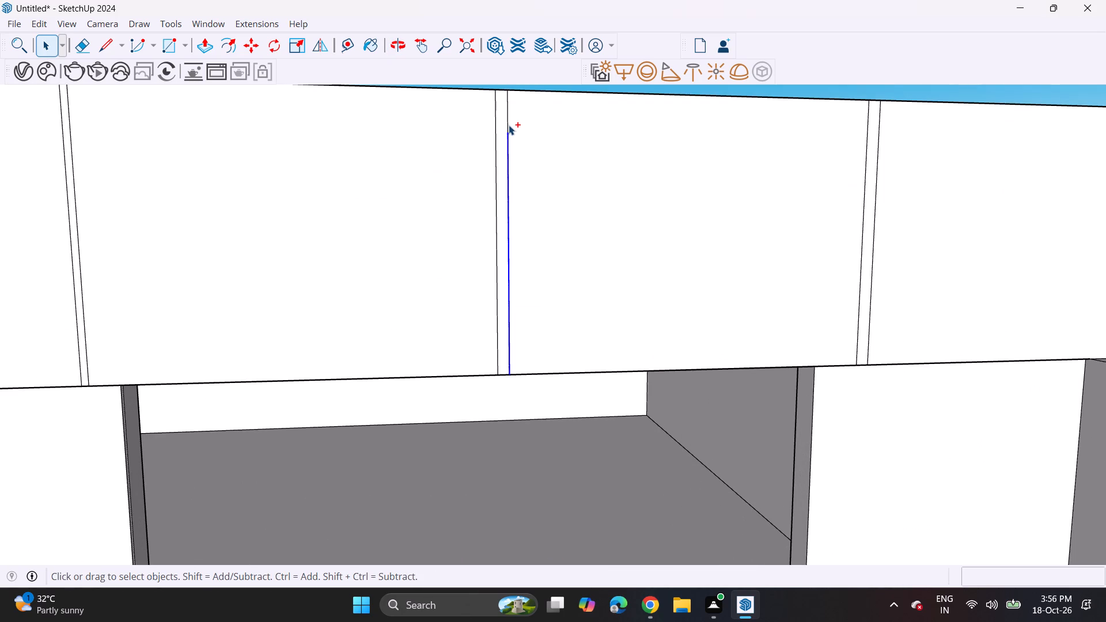
pyautogui.keyDown('ctrl'); pyautogui.click(509, 125); pyautogui.keyUp('ctrl')
pyautogui.press('m')
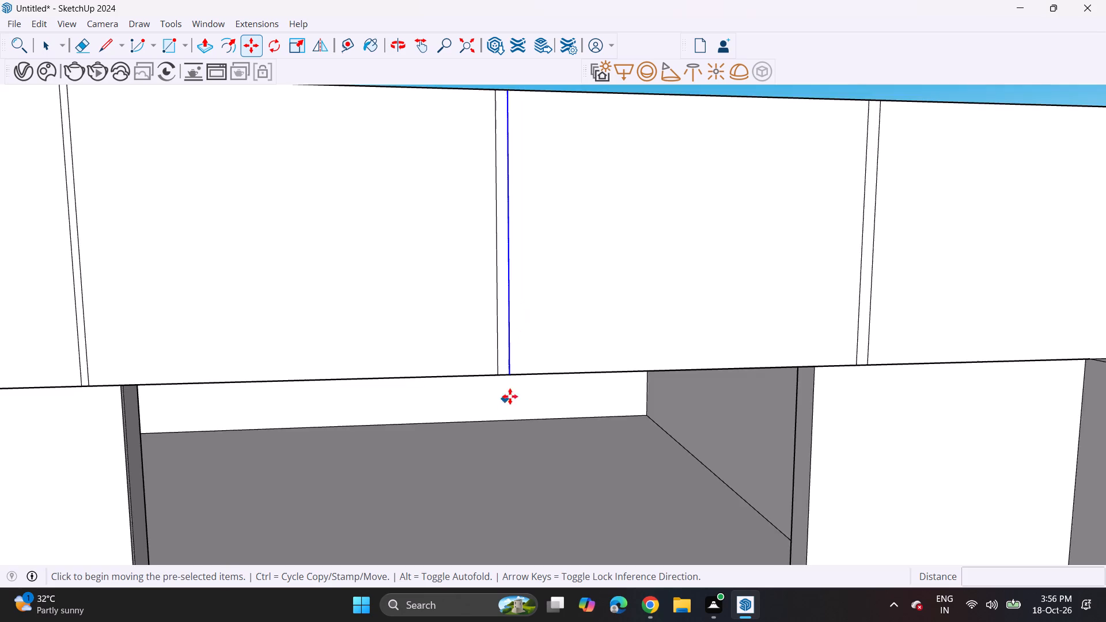
pyautogui.scroll(4, 517, 388)
pyautogui.scroll(-5, 474, 325)
pyautogui.scroll(5, 461, 304)
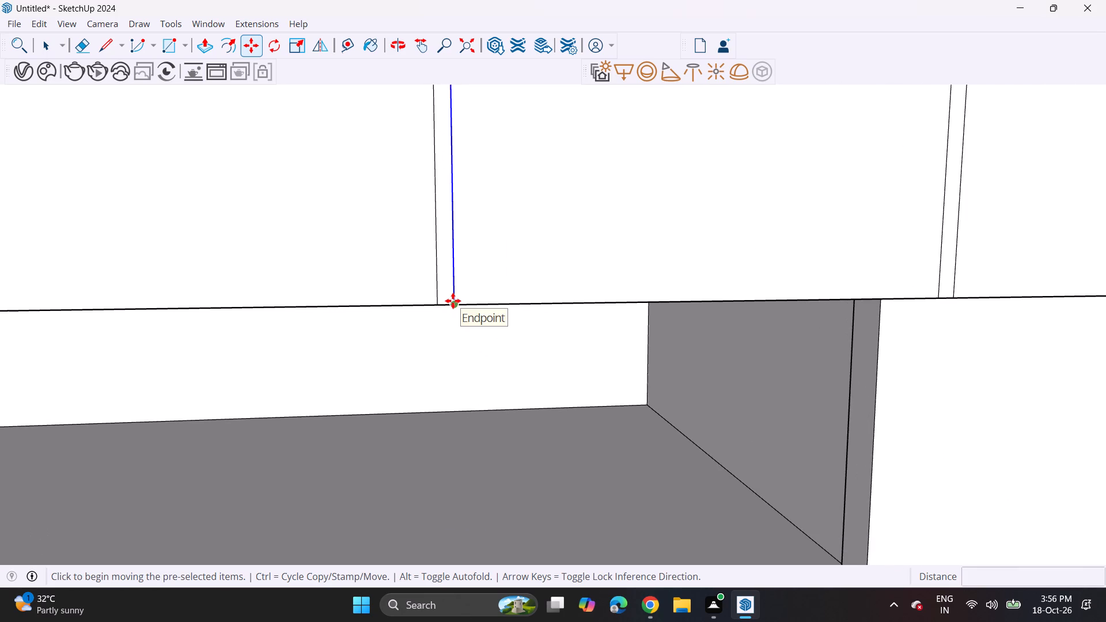
pyautogui.click(453, 301)
pyautogui.click(448, 299)
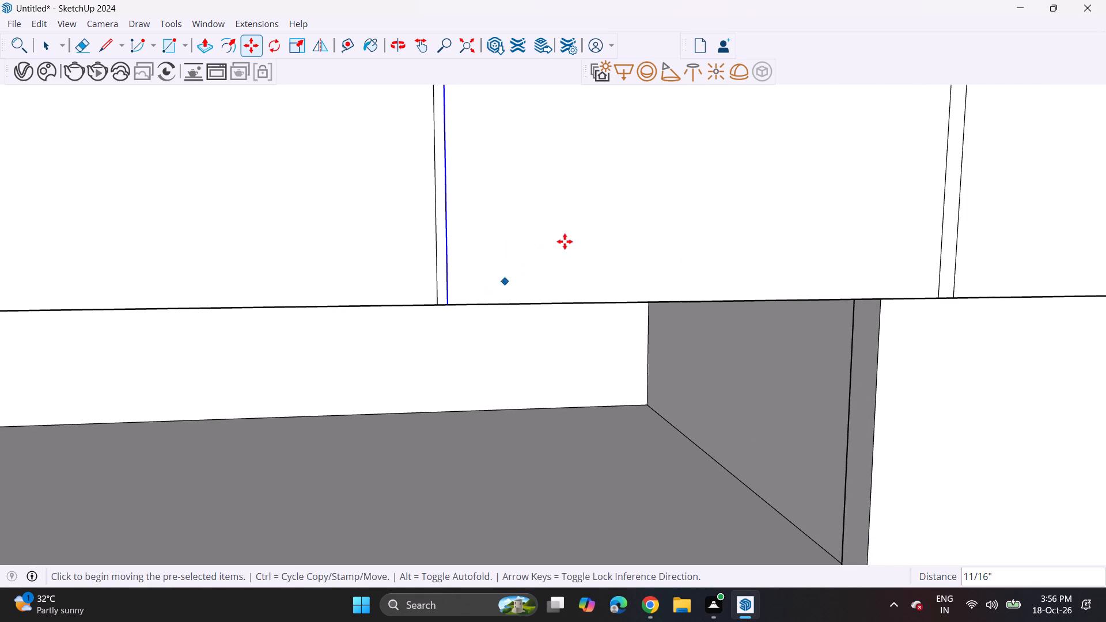
pyautogui.press('space')
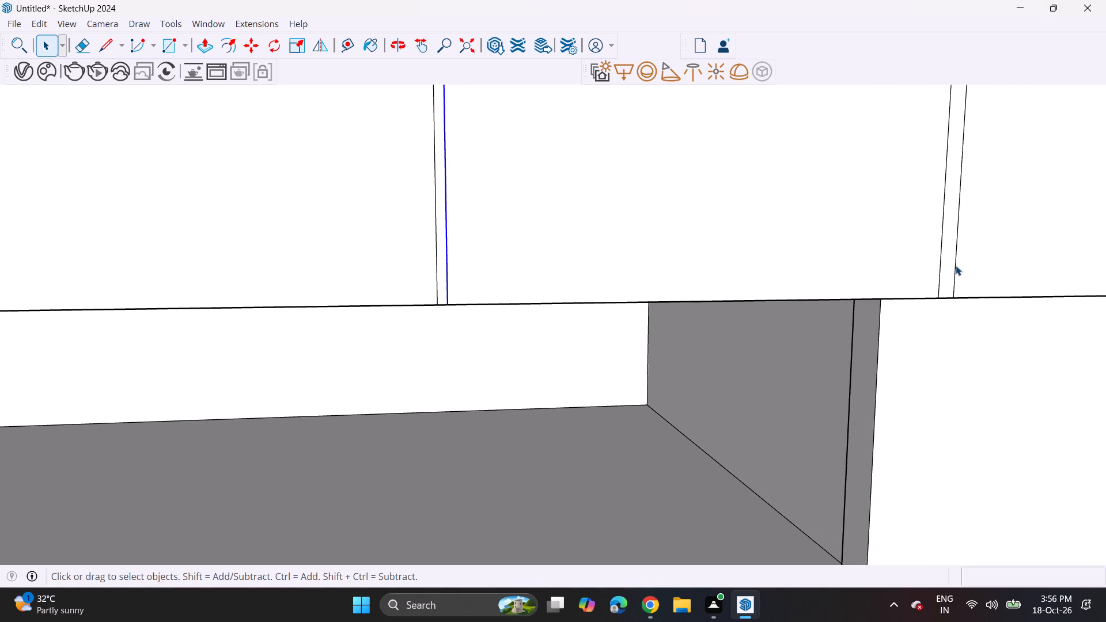
# Narrow the groove strip nearest the fascia's outer end by moving its outer edge toward its inner edge.
pyautogui.click(956, 266)
pyautogui.scroll(-5, 944, 264)
pyautogui.keyDown('shift'); pyautogui.moveTo(938, 254); pyautogui.dragTo(669, 370, button='middle'); pyautogui.keyUp('shift')
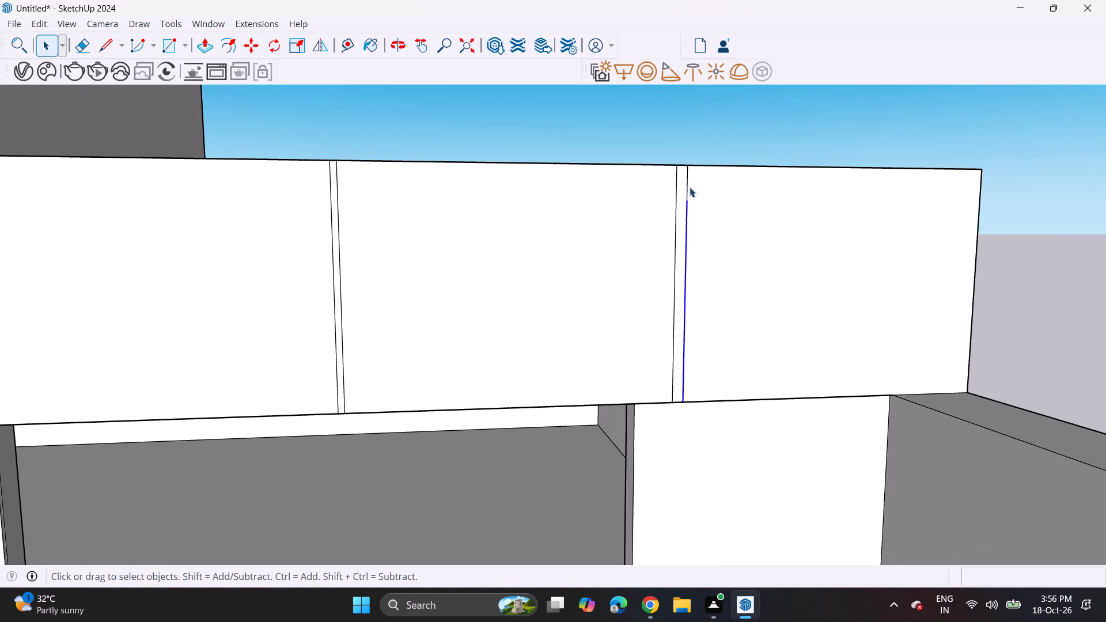
pyautogui.click(688, 184)
pyautogui.keyDown('ctrl'); pyautogui.click(689, 213); pyautogui.keyUp('ctrl')
pyautogui.keyDown('ctrl'); pyautogui.click(688, 227); pyautogui.keyUp('ctrl')
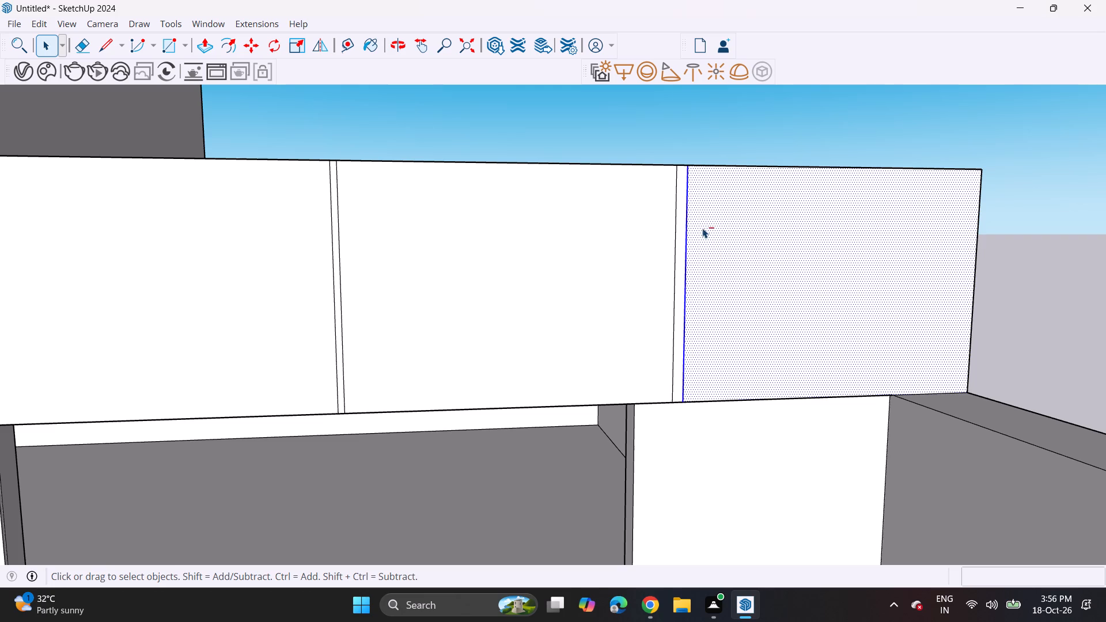
pyautogui.keyDown('ctrl'); pyautogui.keyDown('shift'); pyautogui.click(702, 228); pyautogui.keyUp('shift'); pyautogui.keyUp('ctrl')
pyautogui.moveTo(244, 47); pyautogui.dragTo(249, 45)
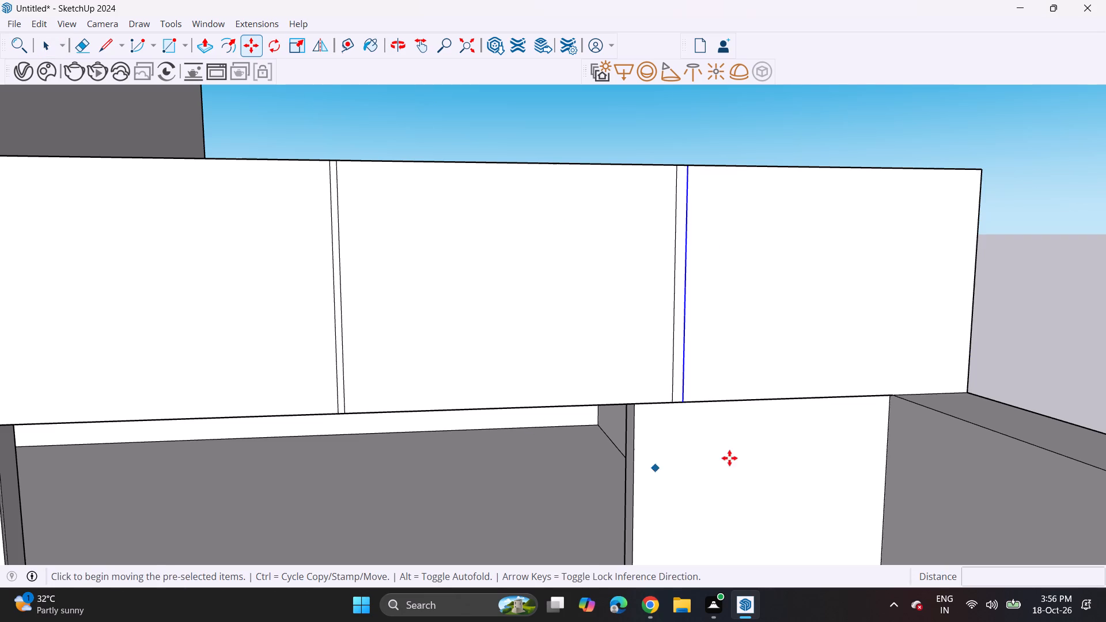
pyautogui.scroll(4, 732, 435)
pyautogui.scroll(8, 666, 365)
pyautogui.click(662, 404)
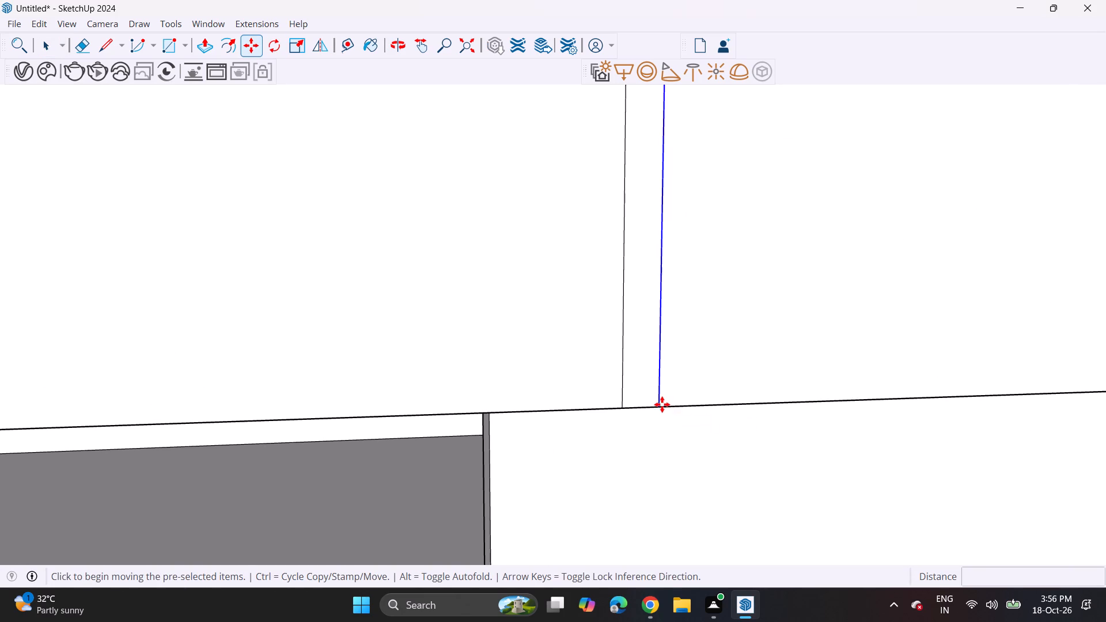
pyautogui.click(647, 404)
pyautogui.scroll(-4, 683, 363)
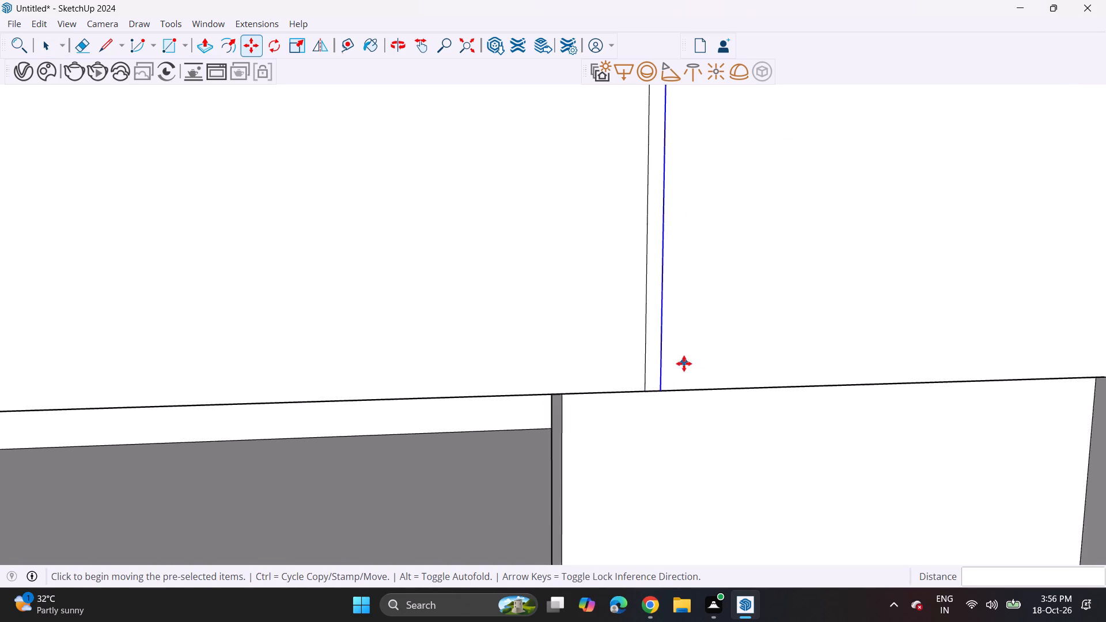
pyautogui.scroll(-17, 684, 363)
pyautogui.press('space')
pyautogui.click(899, 257)
pyautogui.moveTo(893, 305); pyautogui.dragTo(820, 291, button='middle')
pyautogui.scroll(-5, 809, 296)
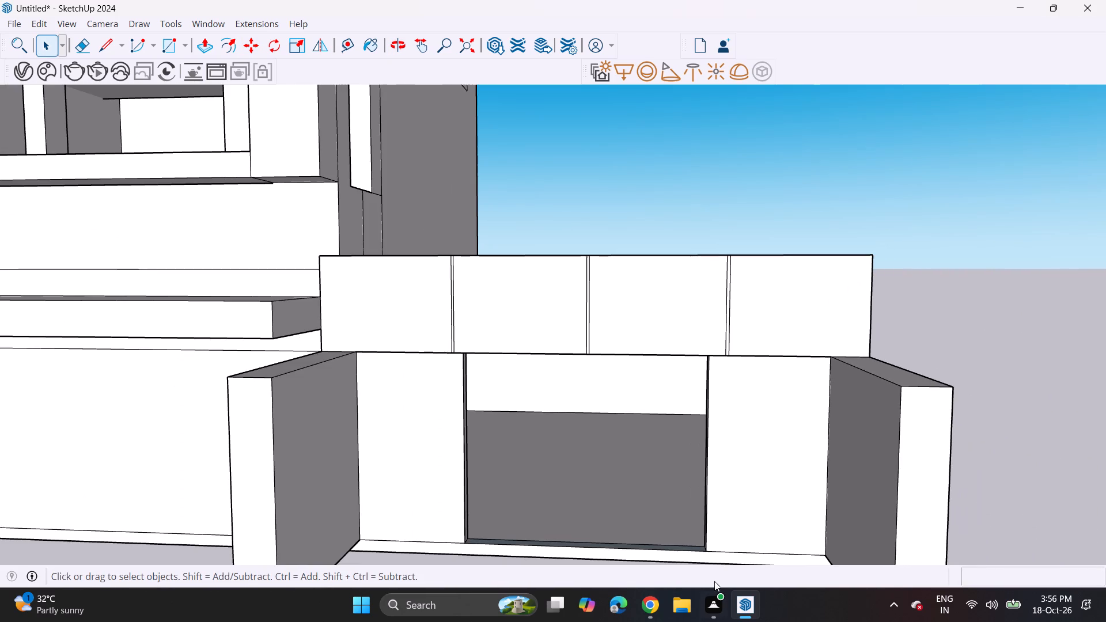
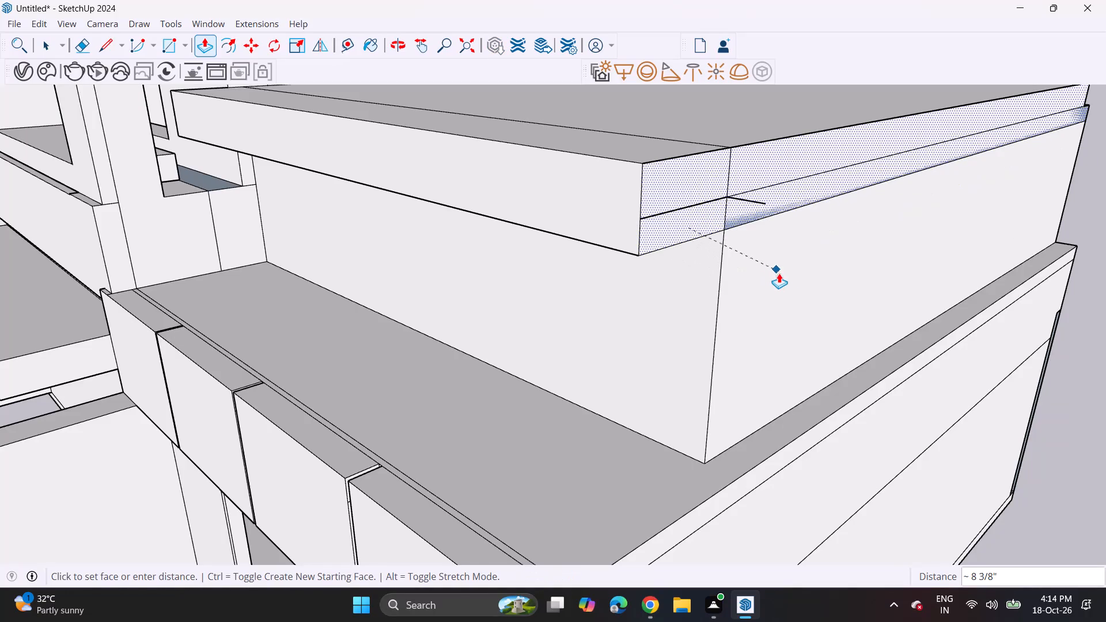
# Undo the recent edits to the wing's upper box, including the corner cut, edge divisions and overhanging roof slab.
pyautogui.hotkey('ctrl', 'z')
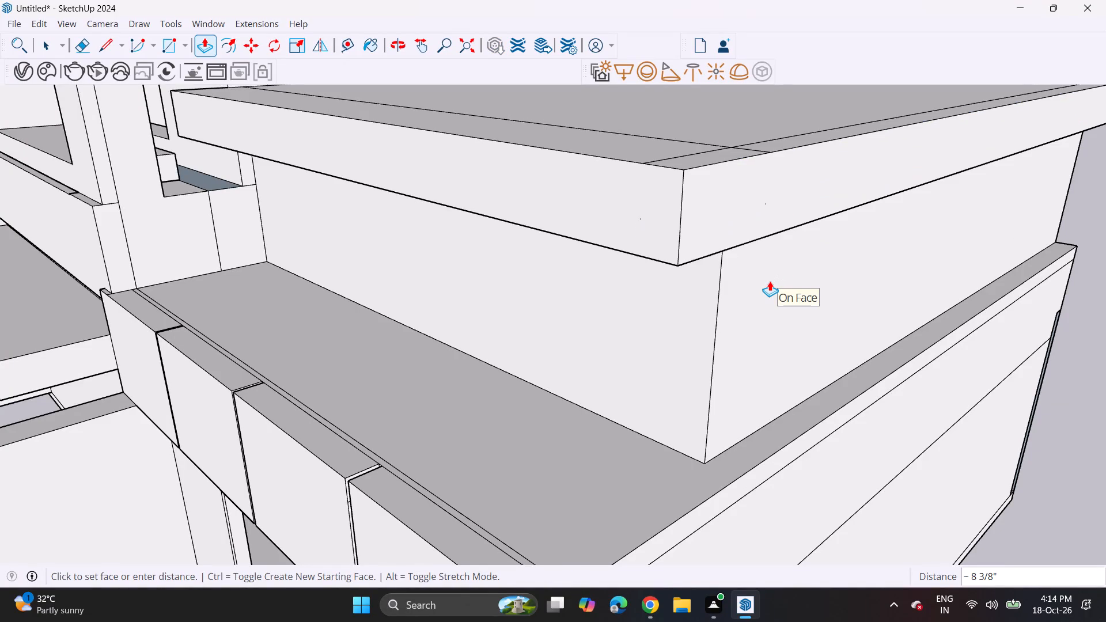
pyautogui.hotkey('ctrl', 'z')
pyautogui.hotkey('ctrl', 'z')
pyautogui.hotkey('ctrl', 'z')
pyautogui.hotkey('ctrl', 'z')
pyautogui.hotkey('ctrl', 'z')
pyautogui.hotkey('ctrl', 'z')
pyautogui.hotkey('ctrl', 'z')
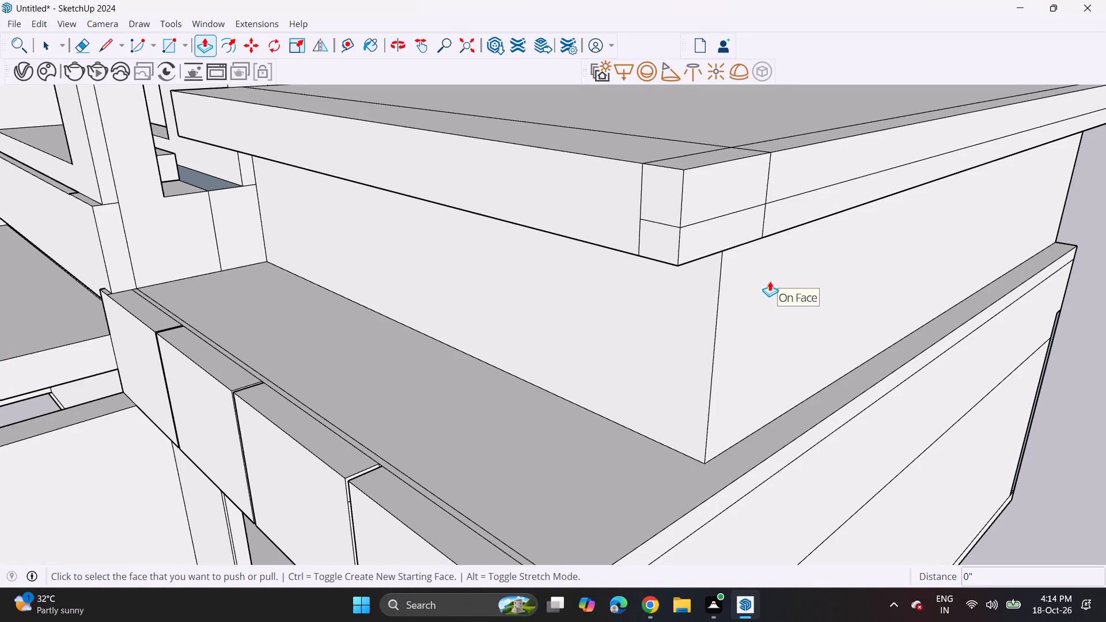
pyautogui.hotkey('ctrl', 'z')
pyautogui.hotkey('ctrl', 'z')
pyautogui.hotkey('ctrl', 'z')
pyautogui.hotkey('ctrl', 'z')
pyautogui.hotkey('ctrl', 'z')
pyautogui.hotkey('ctrl', 'z')
pyautogui.hotkey('ctrl', 'z')
pyautogui.hotkey('ctrl', 'z')
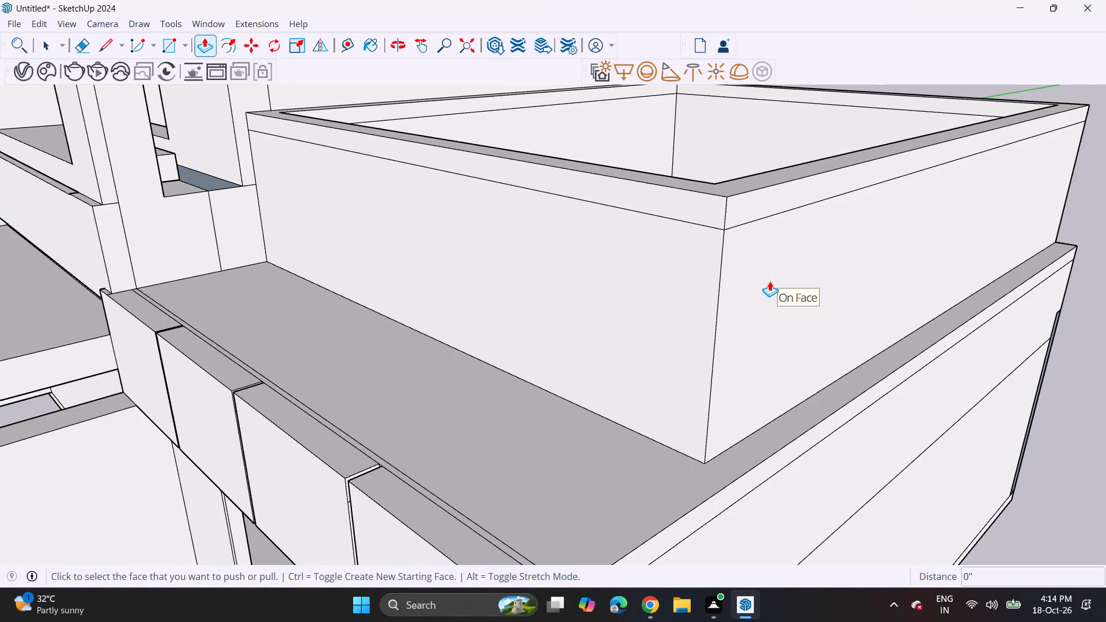
pyautogui.hotkey('ctrl', 'z')
pyautogui.hotkey('ctrl', 'z')
pyautogui.hotkey('ctrl', 'z')
pyautogui.hotkey('ctrl', 'z')
pyautogui.hotkey('ctrl', 'z')
# Keep undoing earlier edits until the vertical strips on the upper wall beside the window frame are flat again.
pyautogui.moveTo(139, 283); pyautogui.dragTo(661, 213, button='middle')
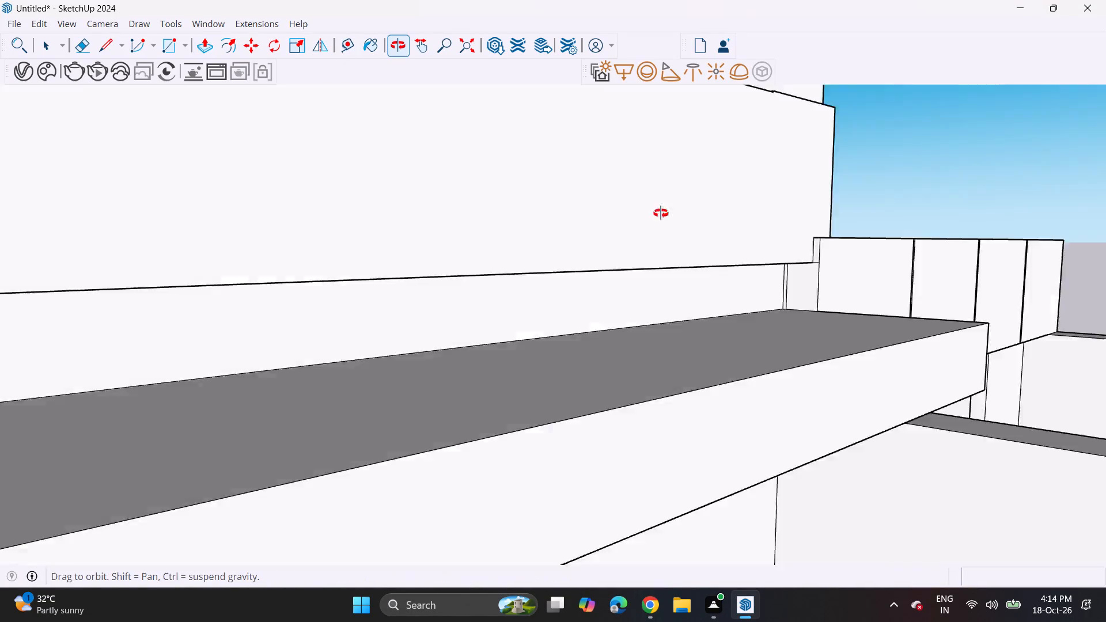
pyautogui.moveTo(661, 213); pyautogui.dragTo(683, 213, button='middle')
pyautogui.scroll(-14, 648, 216)
pyautogui.moveTo(584, 199); pyautogui.dragTo(484, 265, button='middle')
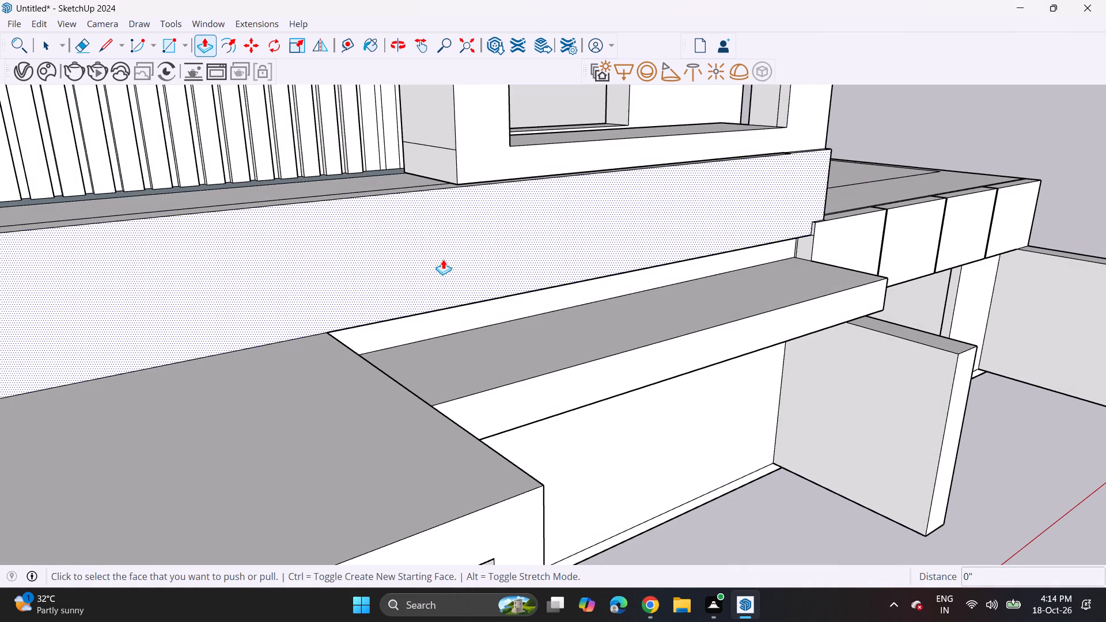
pyautogui.hotkey('ctrl', 'z')
pyautogui.hotkey('ctrl', 'z')
pyautogui.hotkey('ctrl', 'z')
pyautogui.hotkey('ctrl', 'z')
pyautogui.hotkey('ctrl', 'z')
pyautogui.hotkey('ctrl', 'z')
pyautogui.hotkey('ctrl', 'z')
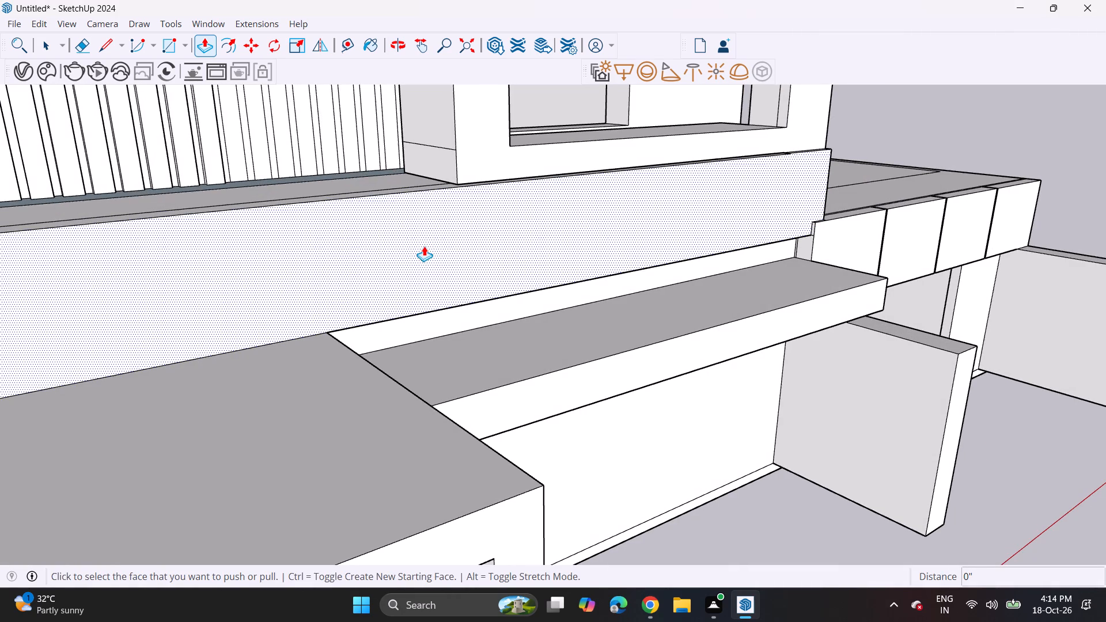
pyautogui.hotkey('ctrl', 'z')
pyautogui.press('z')
pyautogui.hotkey('ctrl', 'z')
pyautogui.hotkey('ctrl', 'z')
pyautogui.write('zzz')
pyautogui.hotkey('ctrl', 'z')
pyautogui.write('zz')
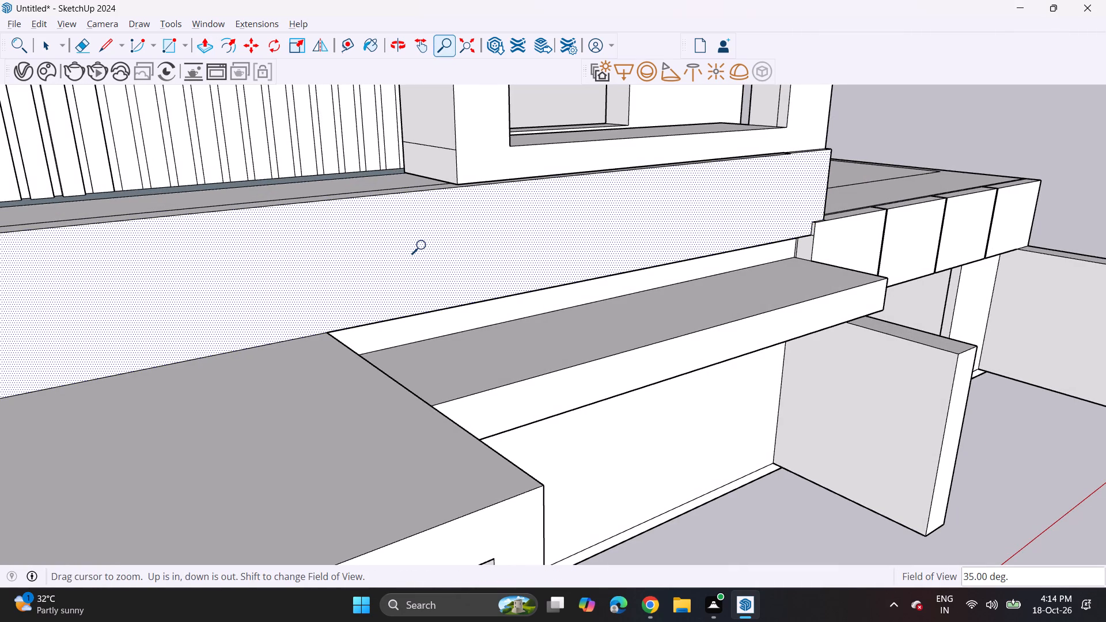
pyautogui.hotkey('ctrl', 'z')
pyautogui.hotkey('ctrl', 'z')
pyautogui.hotkey('ctrl', 'z')
pyautogui.scroll(-3, 319, 173)
pyautogui.keyDown('shift'); pyautogui.moveTo(371, 199); pyautogui.dragTo(796, 334, button='middle'); pyautogui.keyUp('shift')
pyautogui.moveTo(744, 318); pyautogui.dragTo(597, 291, button='middle')
pyautogui.press('space')
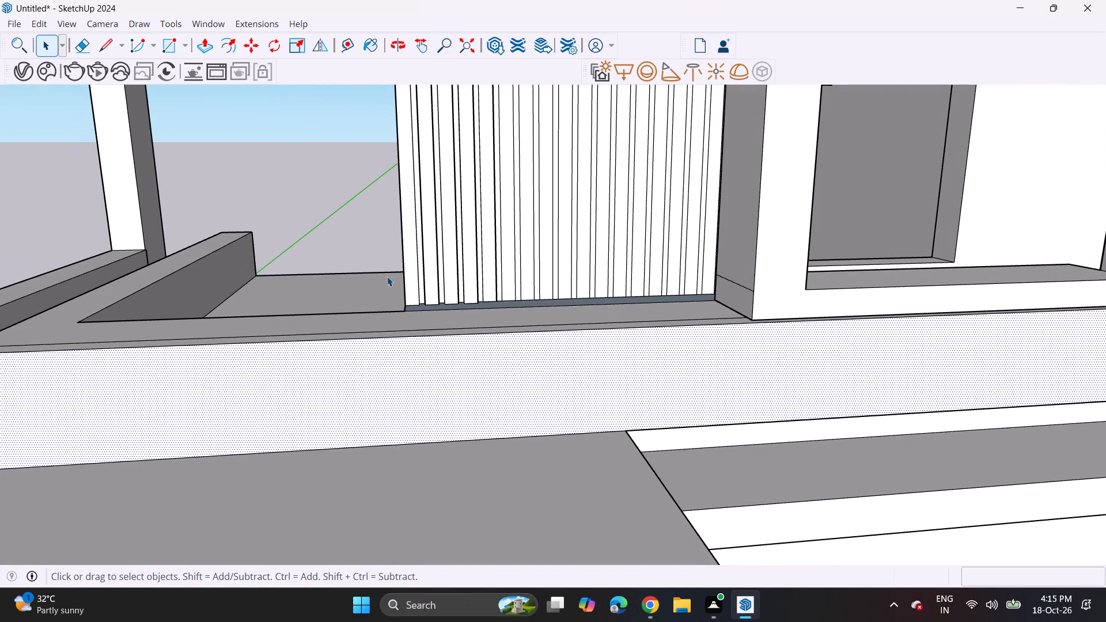
pyautogui.hotkey('ctrl', 'z')
pyautogui.hotkey('ctrl', 'z')
pyautogui.hotkey('ctrl', 'z')
pyautogui.hotkey('ctrl', 'z')
pyautogui.hotkey('ctrl', 'z')
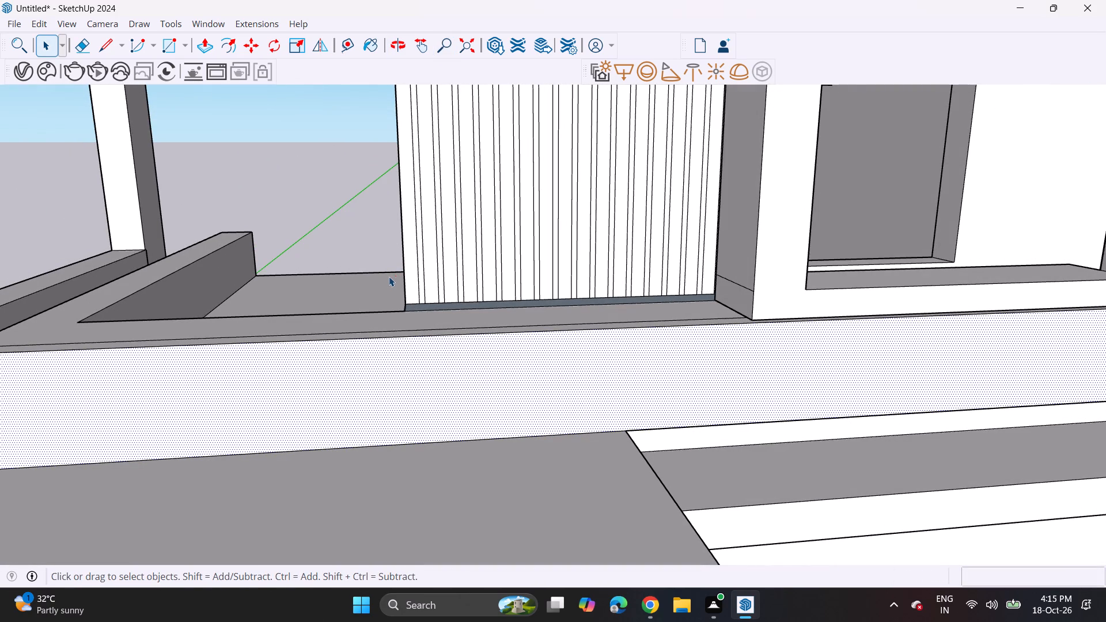
# Undo the vertical strip copies on that wall back to the single strip at its outer edge.
pyautogui.hotkey('ctrl', 'z')
pyautogui.hotkey('ctrl', 'z')
pyautogui.hotkey('ctrl', 'z')
pyautogui.hotkey('ctrl', 'z')
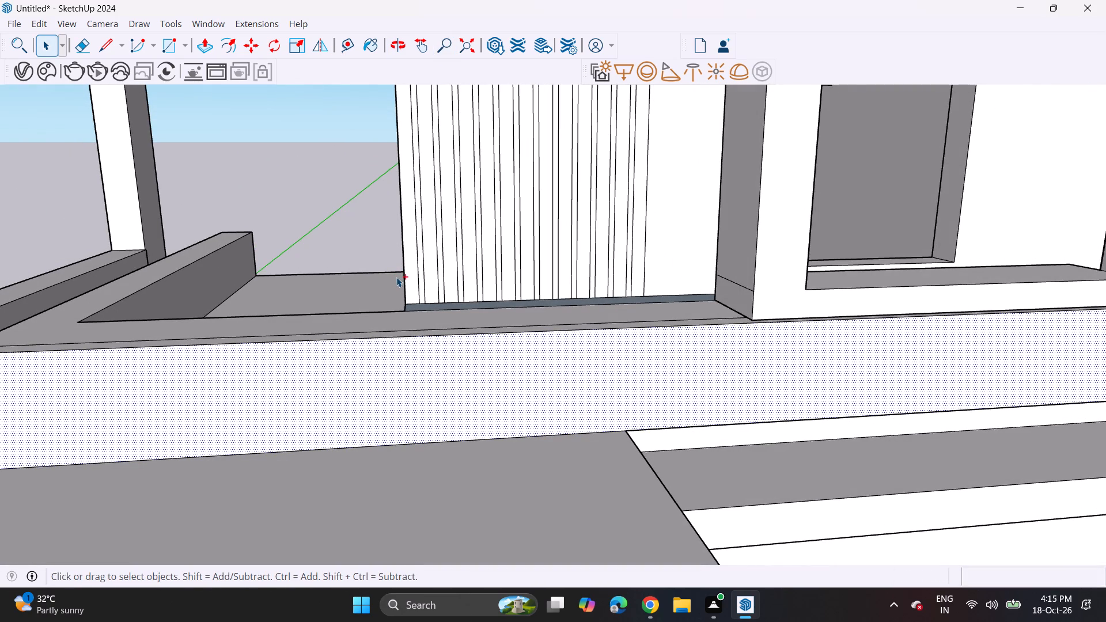
pyautogui.hotkey('ctrl', 'z')
pyautogui.hotkey('ctrl', 'z')
pyautogui.hotkey('ctrl', 'z')
pyautogui.hotkey('ctrl', 'z')
pyautogui.hotkey('ctrl', 'z')
pyautogui.hotkey('ctrl', 'z')
pyautogui.hotkey('ctrl', 'z')
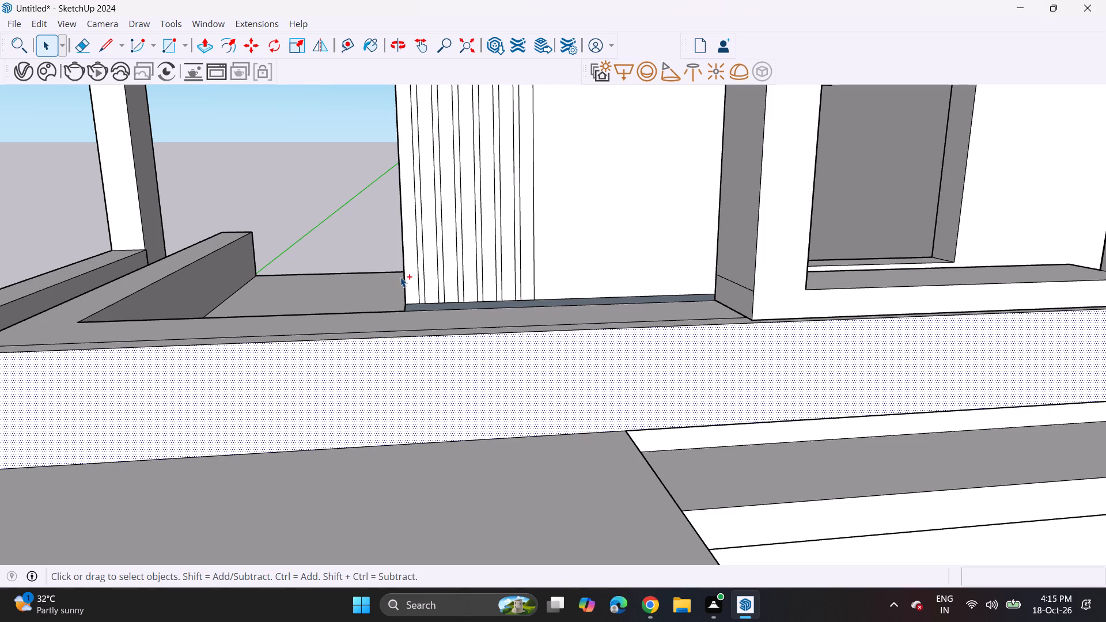
pyautogui.hotkey('ctrl', 'z')
pyautogui.hotkey('ctrl', 'z')
pyautogui.hotkey('ctrl', 'z')
pyautogui.hotkey('ctrl', 'z')
pyautogui.hotkey('ctrl', 'z')
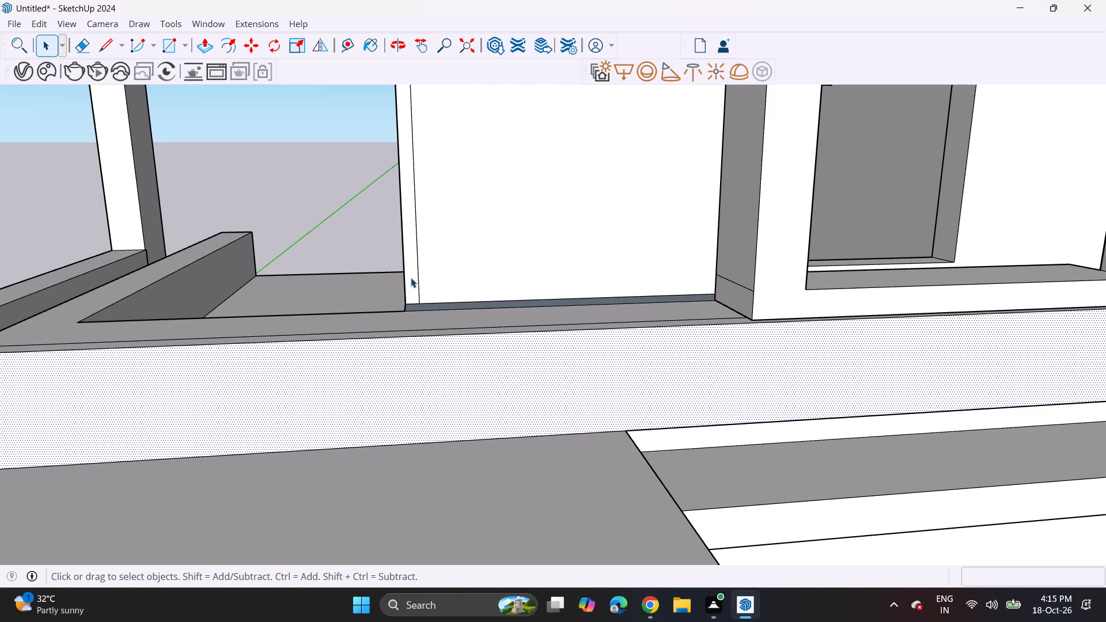
# Copy the outer-edge strip about 7 1/16" along the wall, and copy the new strip about 7" further toward the window frame.
pyautogui.click(419, 287)
pyautogui.doubleClick(416, 290)
pyautogui.scroll(3, 416, 291)
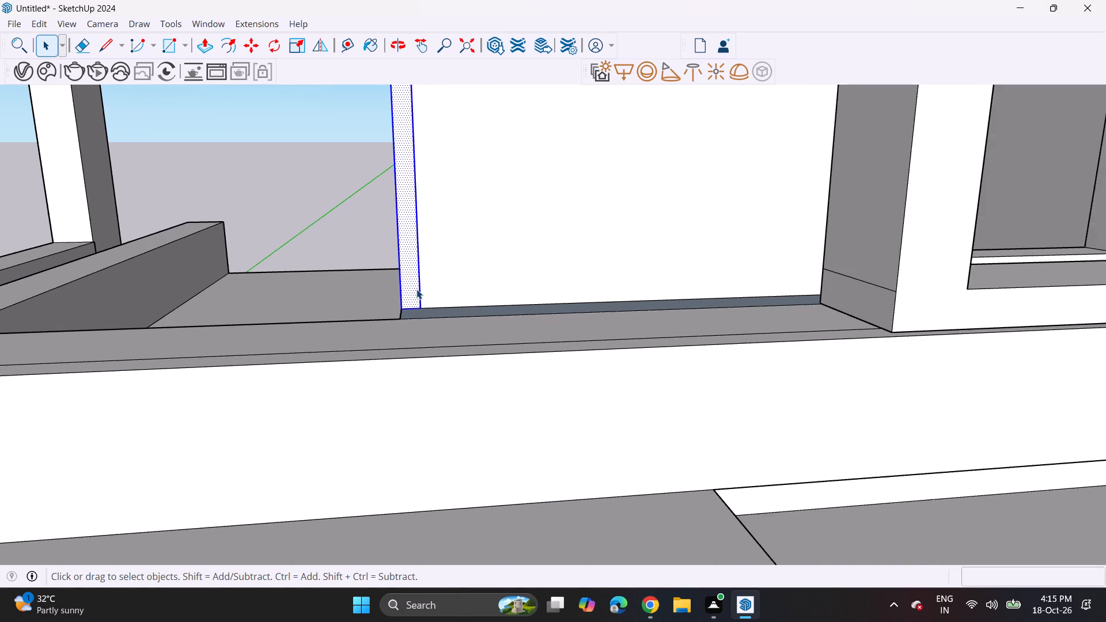
pyautogui.scroll(15, 416, 288)
pyautogui.press('m')
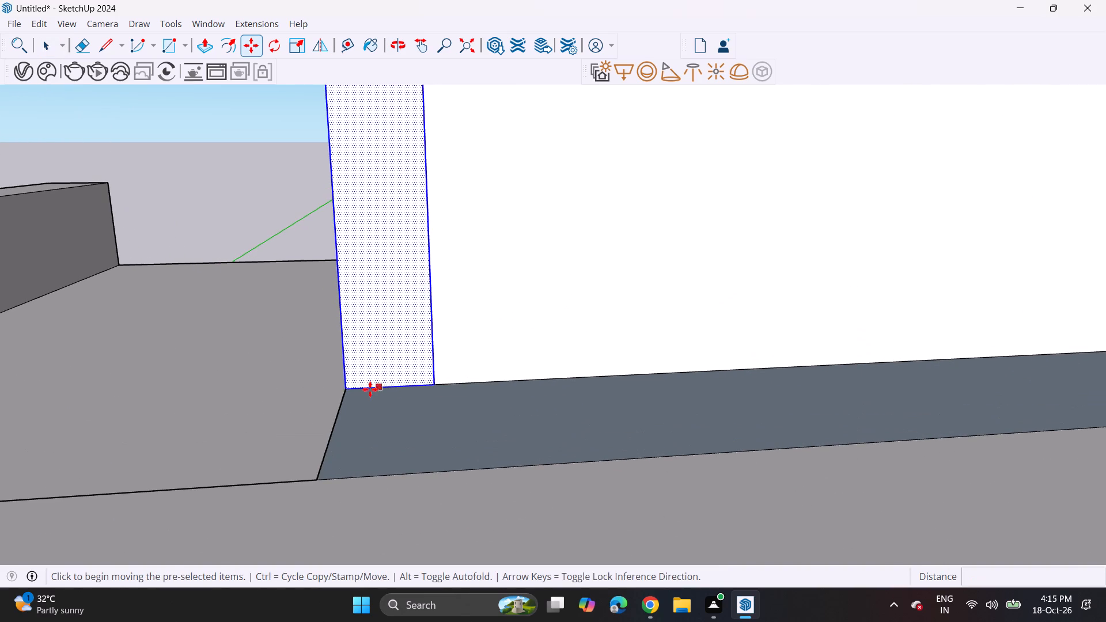
pyautogui.scroll(4, 369, 389)
pyautogui.click(332, 392)
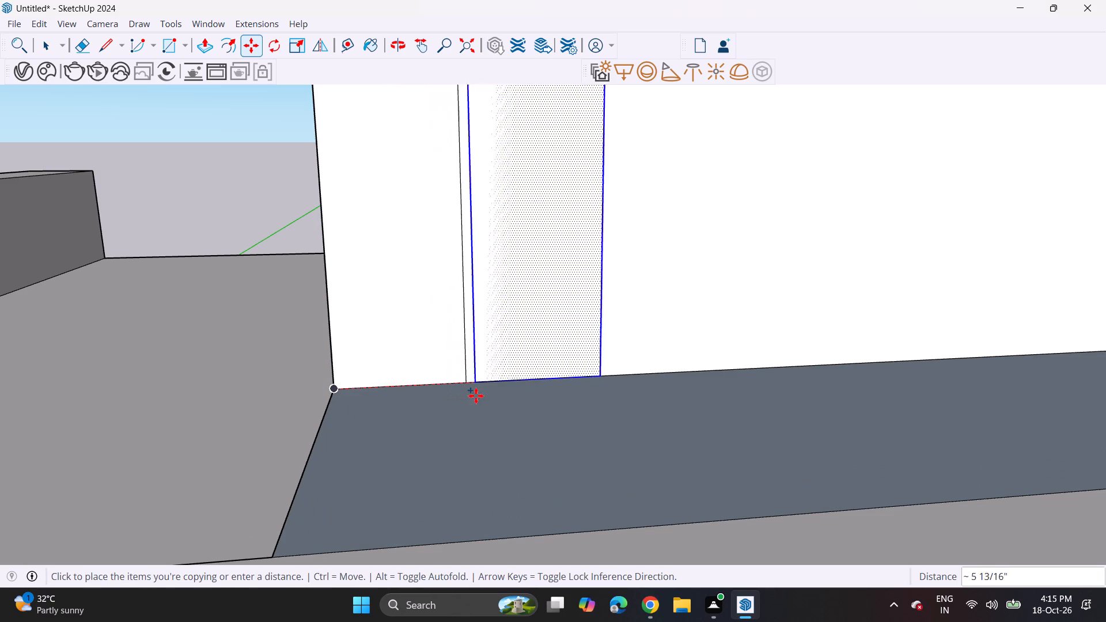
pyautogui.click(505, 383)
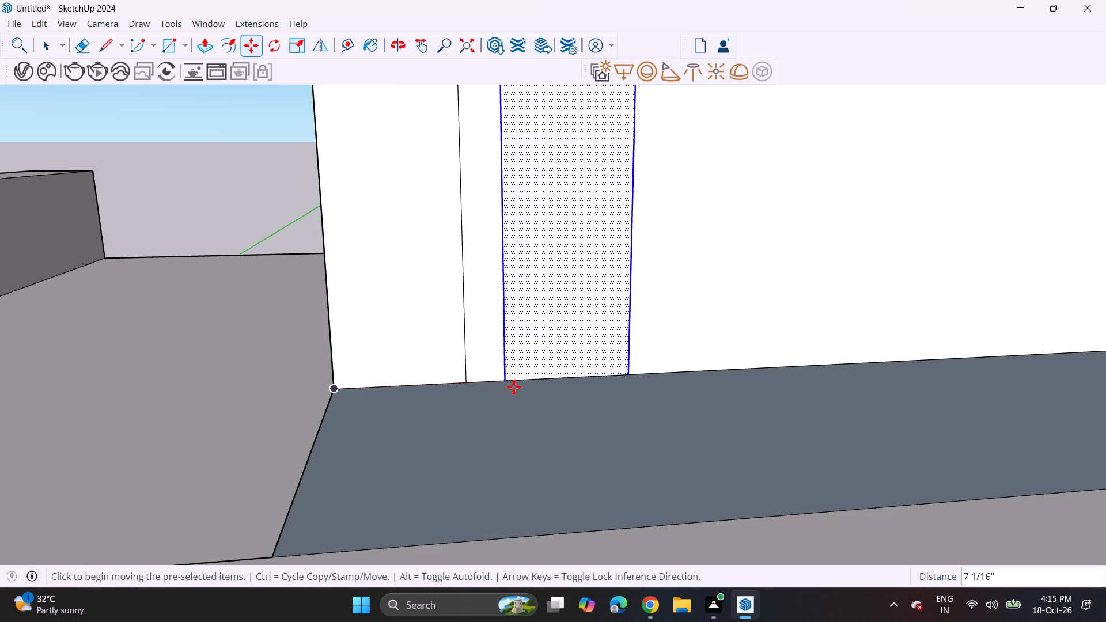
pyautogui.click(507, 380)
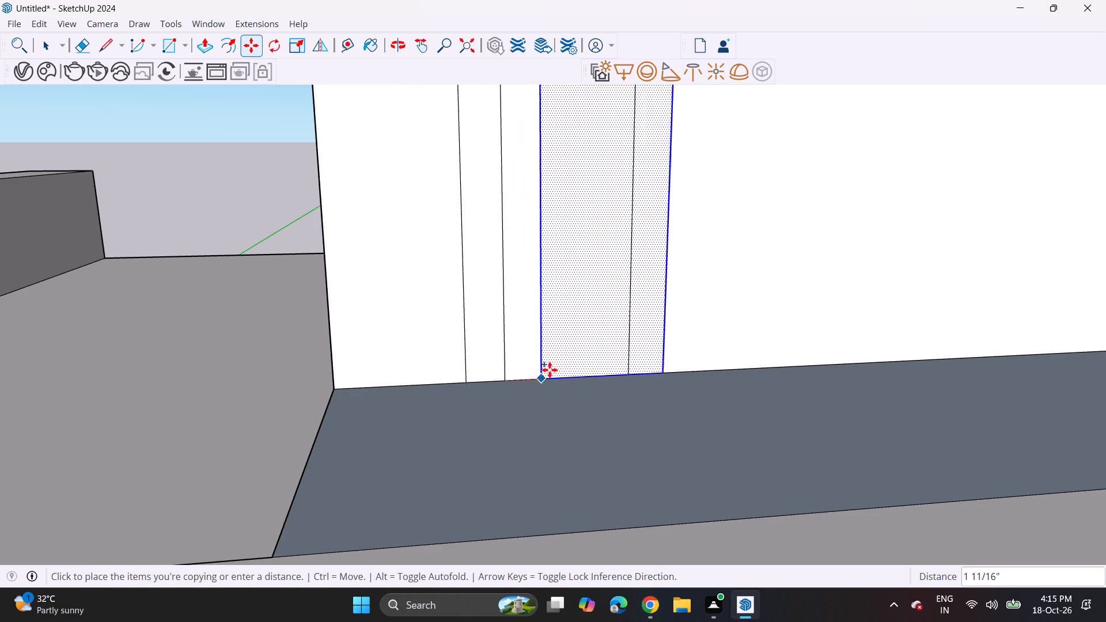
pyautogui.click(664, 377)
# Make three more copies of the strip along the wall's base toward the window frame, each 7" from the previous one.
pyautogui.click(631, 376)
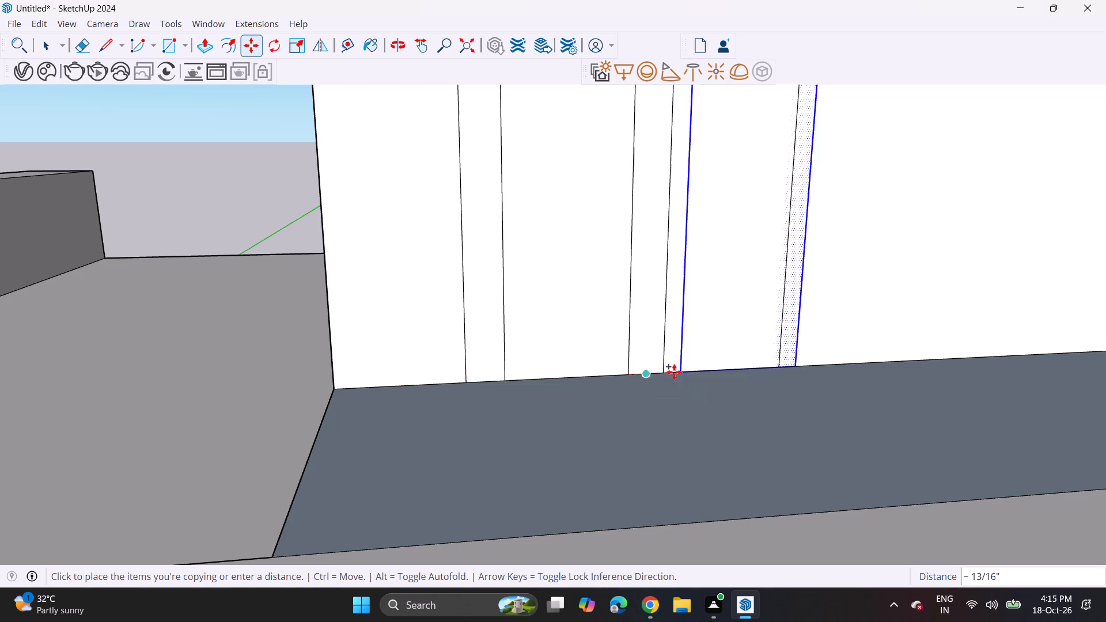
pyautogui.moveTo(692, 373); pyautogui.dragTo(315, 390, button='middle')
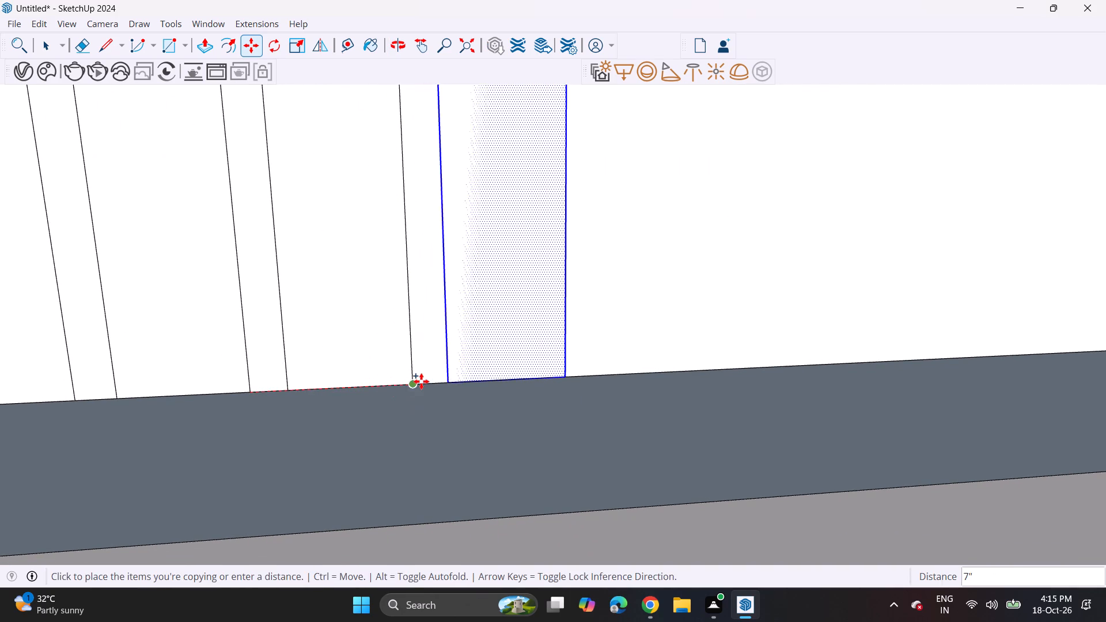
pyautogui.click(415, 383)
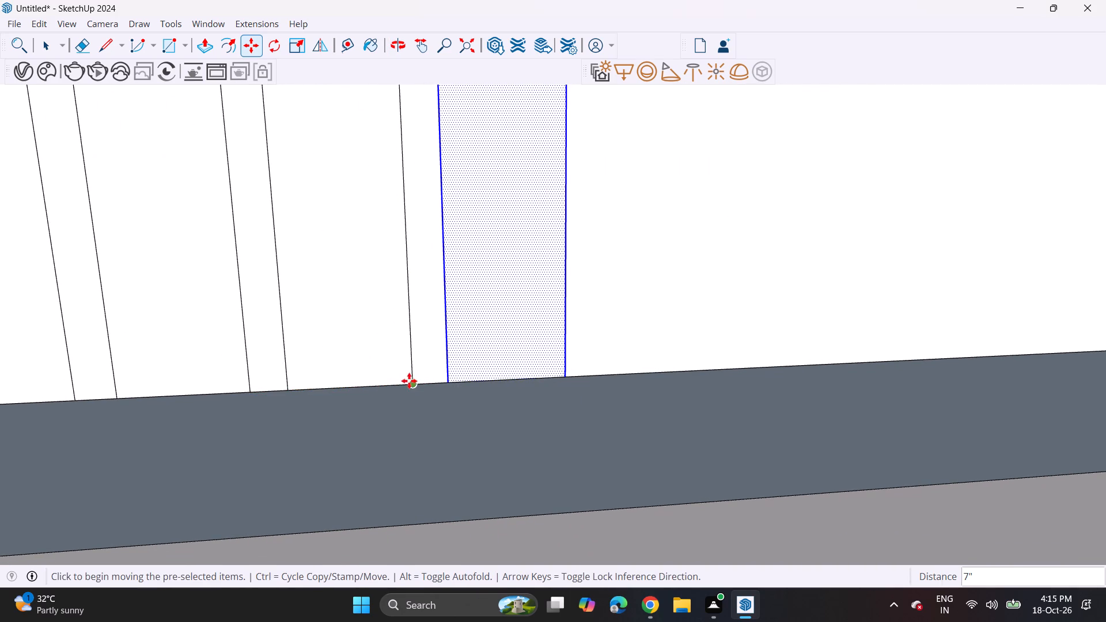
pyautogui.click(413, 383)
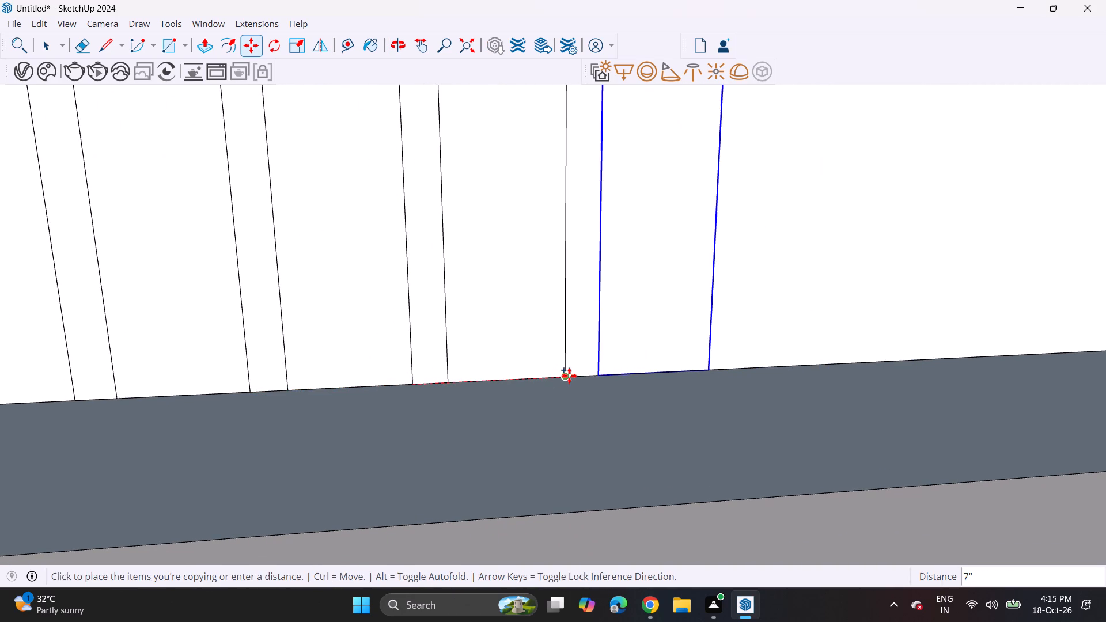
pyautogui.click(571, 376)
pyautogui.click(568, 376)
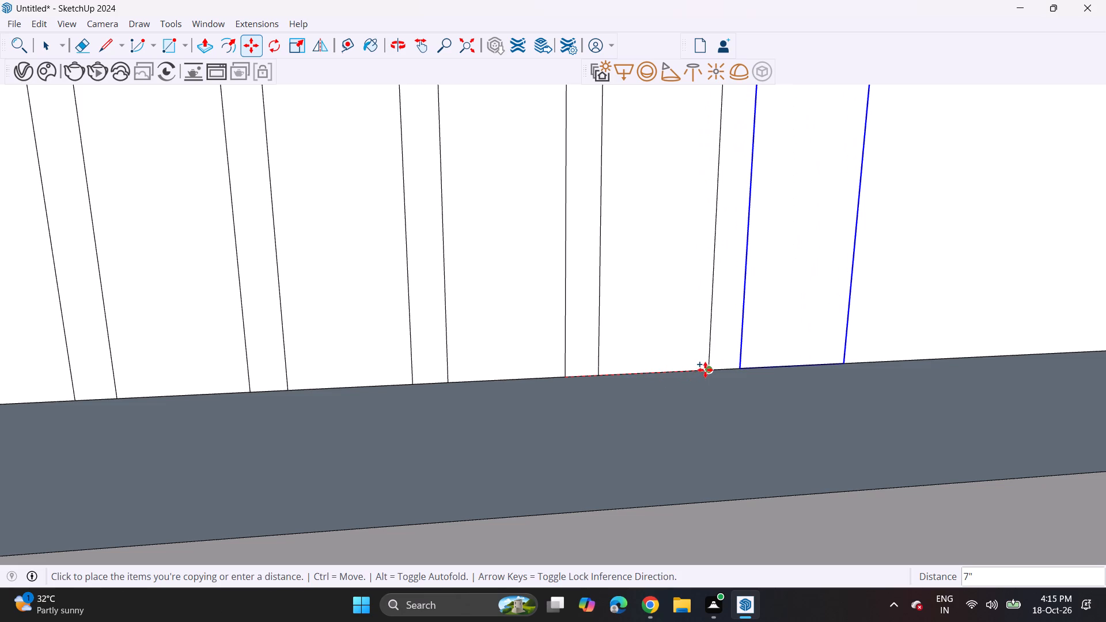
pyautogui.click(705, 370)
# Add another three strip copies toward the window frame, keeping the same 7" spacing from edge to edge.
pyautogui.keyDown('ctrl'); pyautogui.click(714, 372); pyautogui.keyUp('ctrl')
pyautogui.keyDown('shift'); pyautogui.moveTo(746, 377); pyautogui.dragTo(416, 408, button='middle'); pyautogui.keyUp('shift')
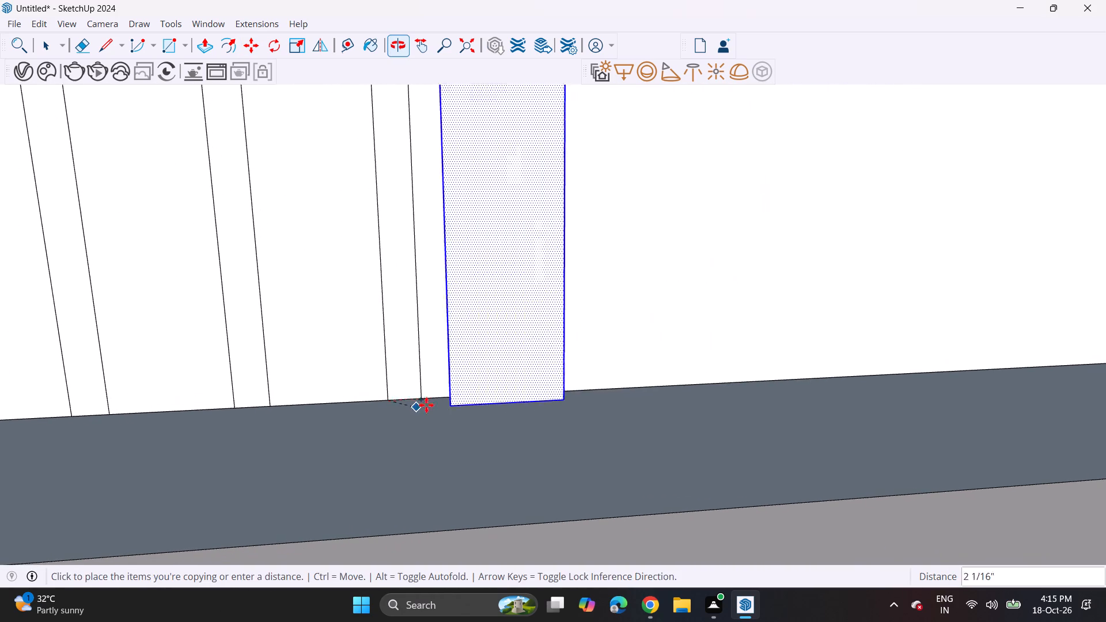
pyautogui.click(534, 392)
pyautogui.keyDown('ctrl'); pyautogui.click(535, 388); pyautogui.keyUp('ctrl')
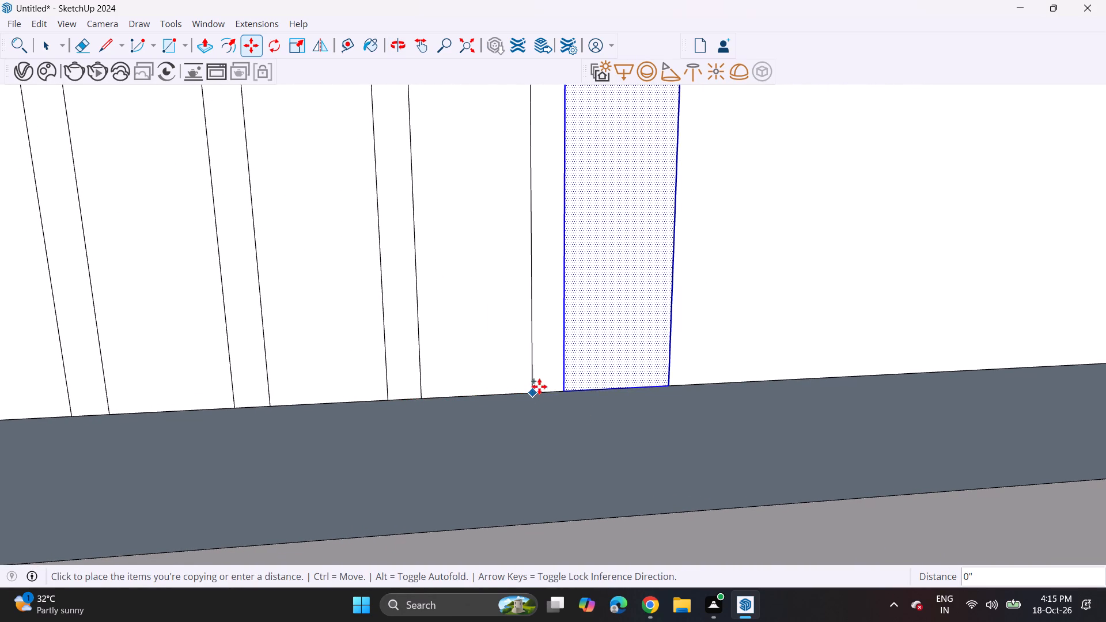
pyautogui.click(675, 382)
pyautogui.click(673, 386)
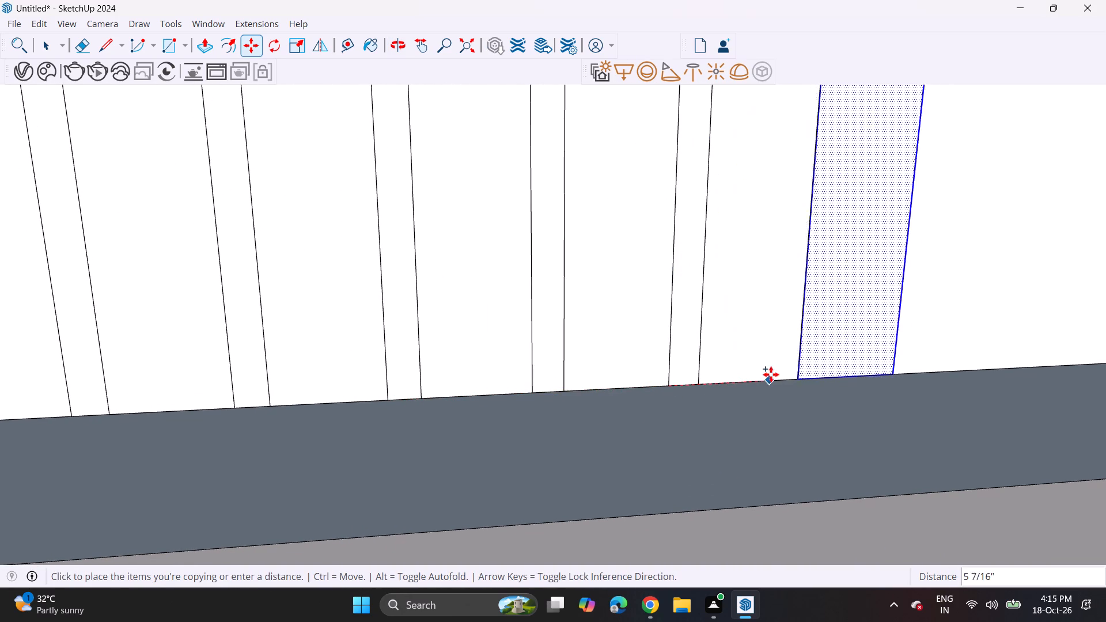
pyautogui.click(801, 374)
# Extend the strip row with three further copies toward the window frame, each offset 7".
pyautogui.keyDown('shift'); pyautogui.moveTo(800, 374); pyautogui.dragTo(444, 385, button='middle'); pyautogui.keyUp('shift')
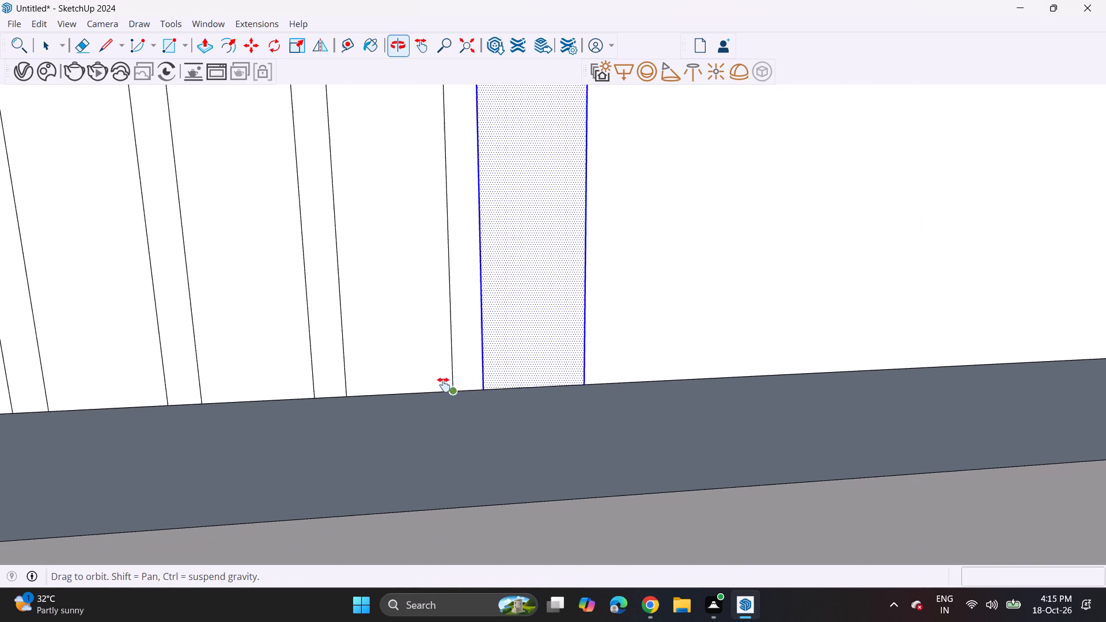
pyautogui.keyDown('shift'); pyautogui.moveTo(444, 385); pyautogui.dragTo(423, 381, button='middle'); pyautogui.keyUp('shift')
pyautogui.click(418, 384)
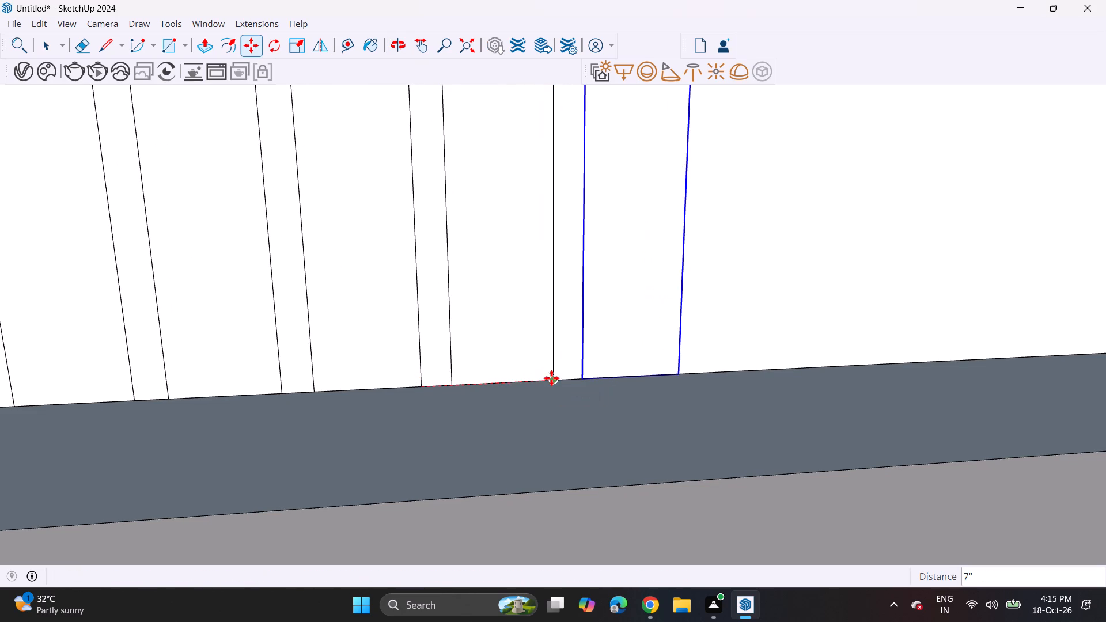
pyautogui.click(551, 378)
pyautogui.click(551, 380)
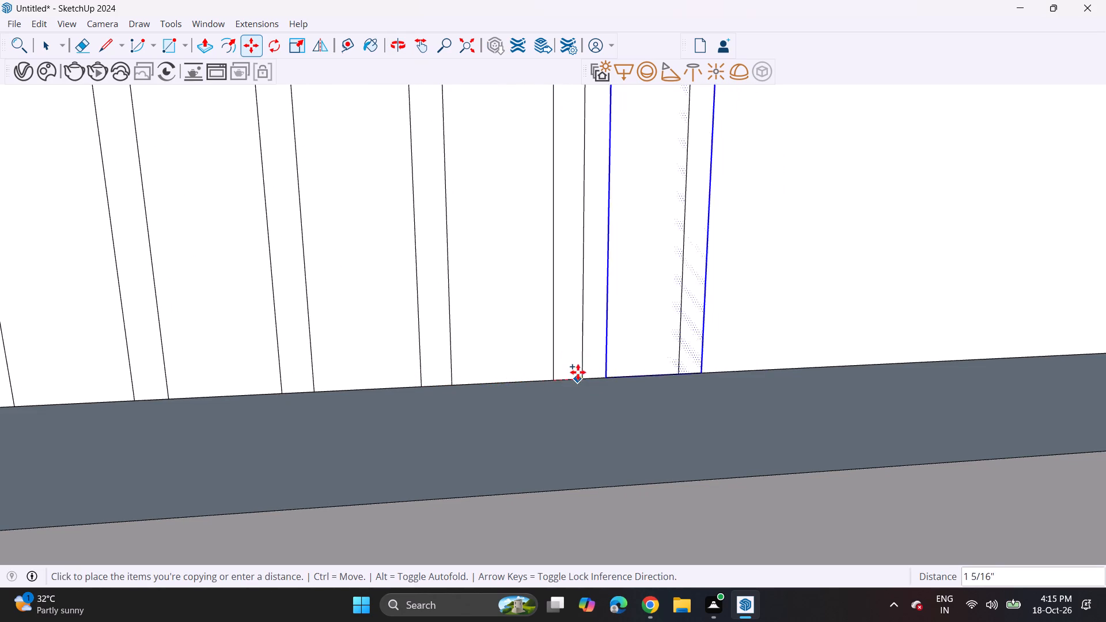
pyautogui.click(685, 371)
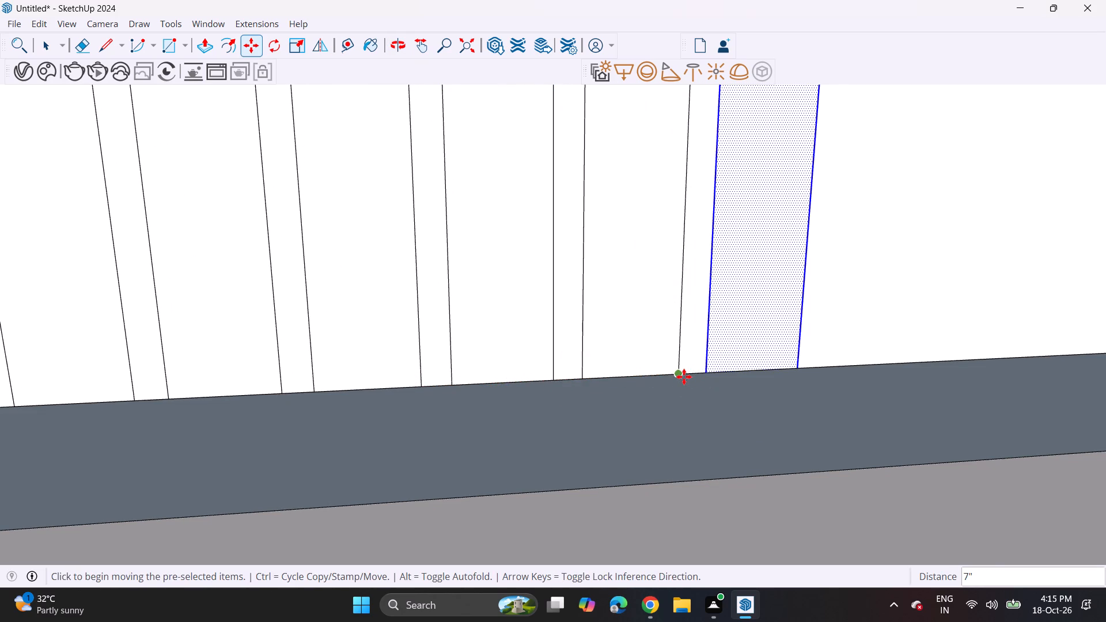
pyautogui.click(683, 377)
pyautogui.click(802, 371)
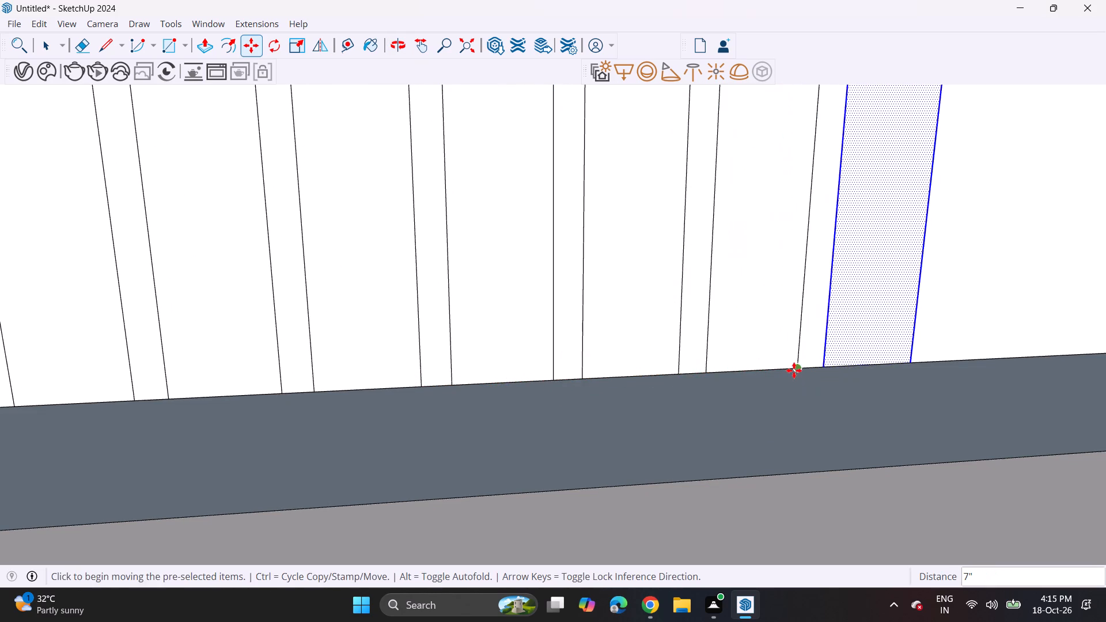
# Make three more copies of the cladding strip along the wall's base toward the window frame, each offset 7".
pyautogui.click(794, 370)
pyautogui.keyDown('shift'); pyautogui.moveTo(820, 367); pyautogui.dragTo(505, 374, button='middle'); pyautogui.keyUp('shift')
pyautogui.click(579, 374)
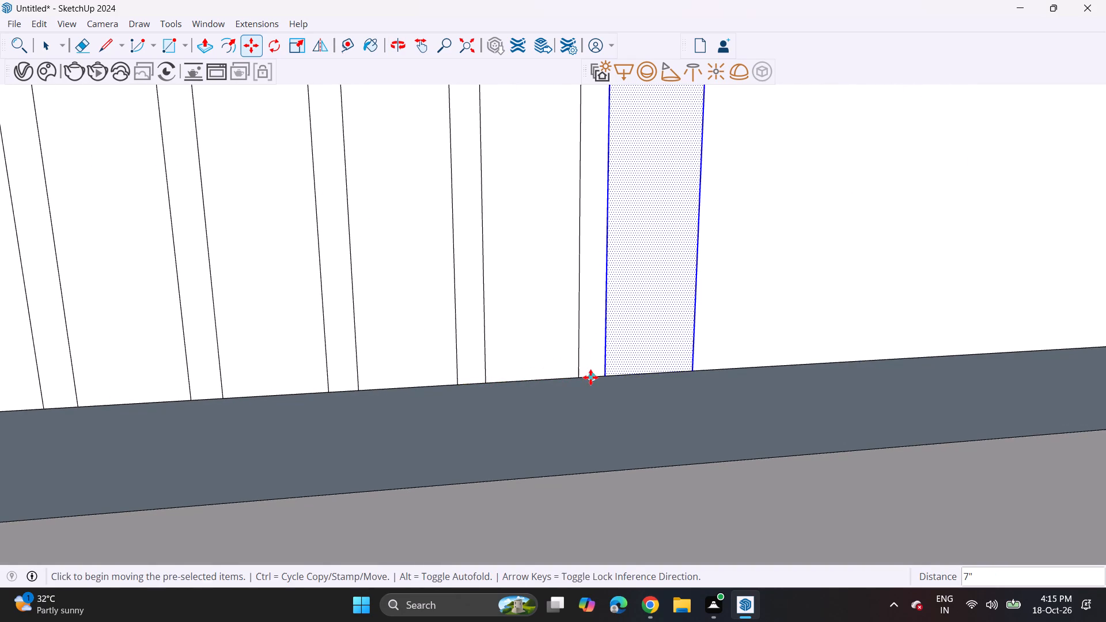
pyautogui.click(583, 380)
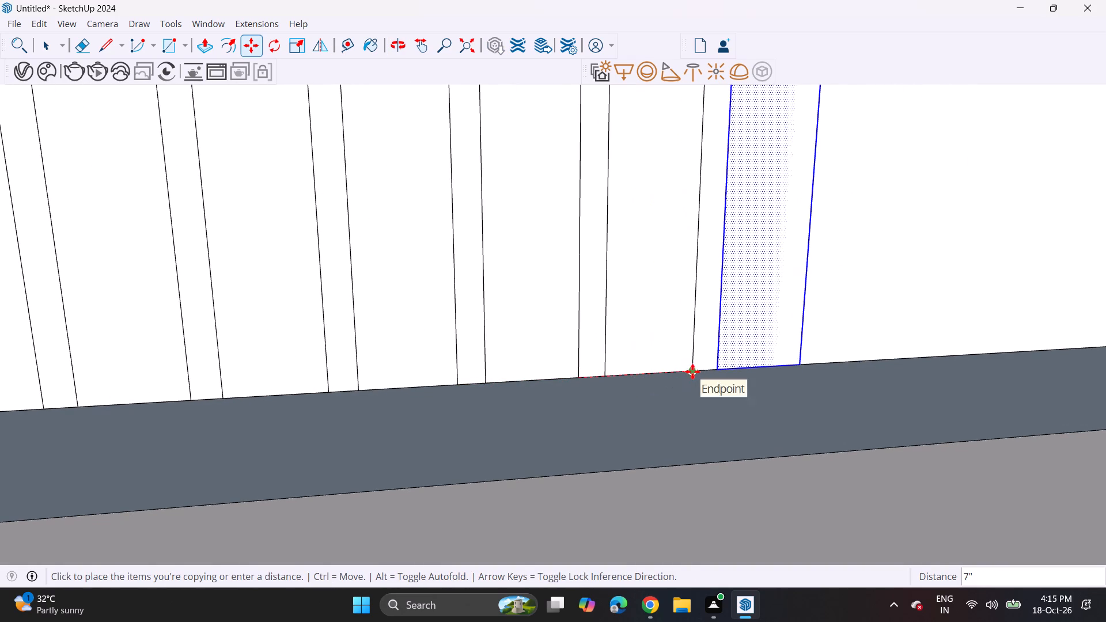
pyautogui.click(692, 371)
pyautogui.click(694, 371)
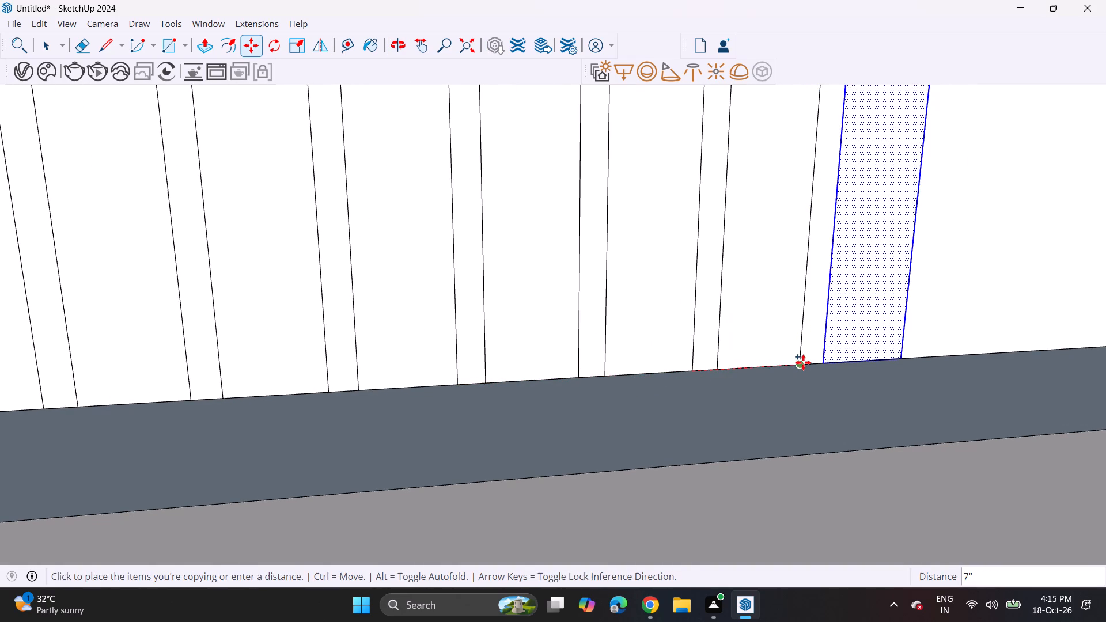
pyautogui.click(803, 362)
# Add four further strip copies at 7" spacing to complete the row up to the window frame.
pyautogui.keyDown('ctrl'); pyautogui.click(800, 368); pyautogui.keyUp('ctrl')
pyautogui.keyDown('shift'); pyautogui.moveTo(793, 369); pyautogui.dragTo(498, 408, button='middle'); pyautogui.keyUp('shift')
pyautogui.keyDown('shift'); pyautogui.scroll(1, 559, 408); pyautogui.keyUp('shift')
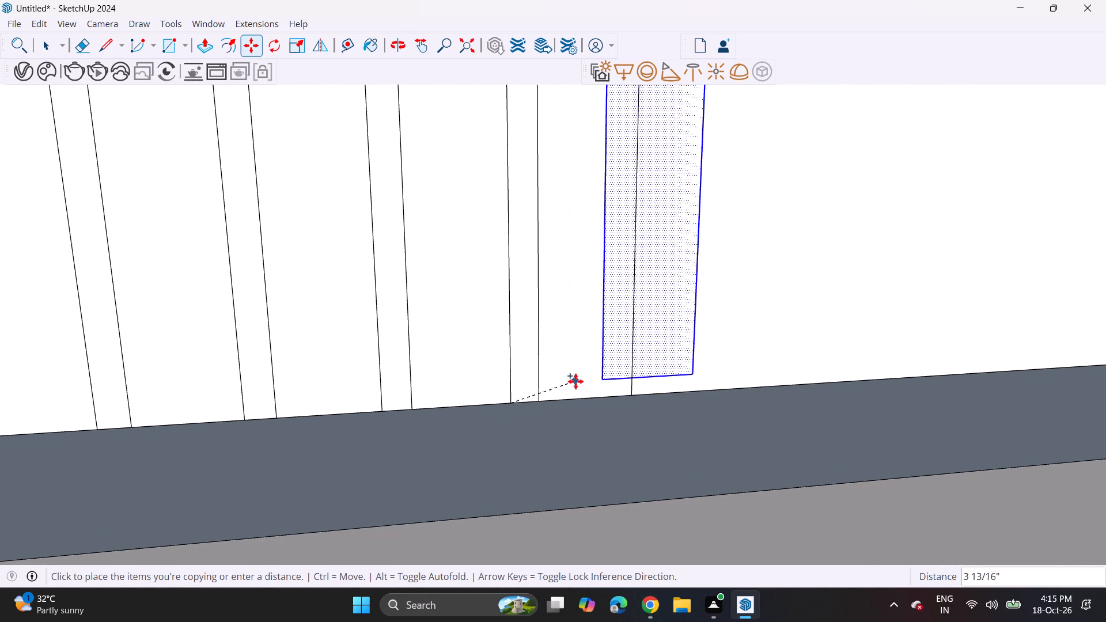
pyautogui.click(636, 392)
pyautogui.click(635, 397)
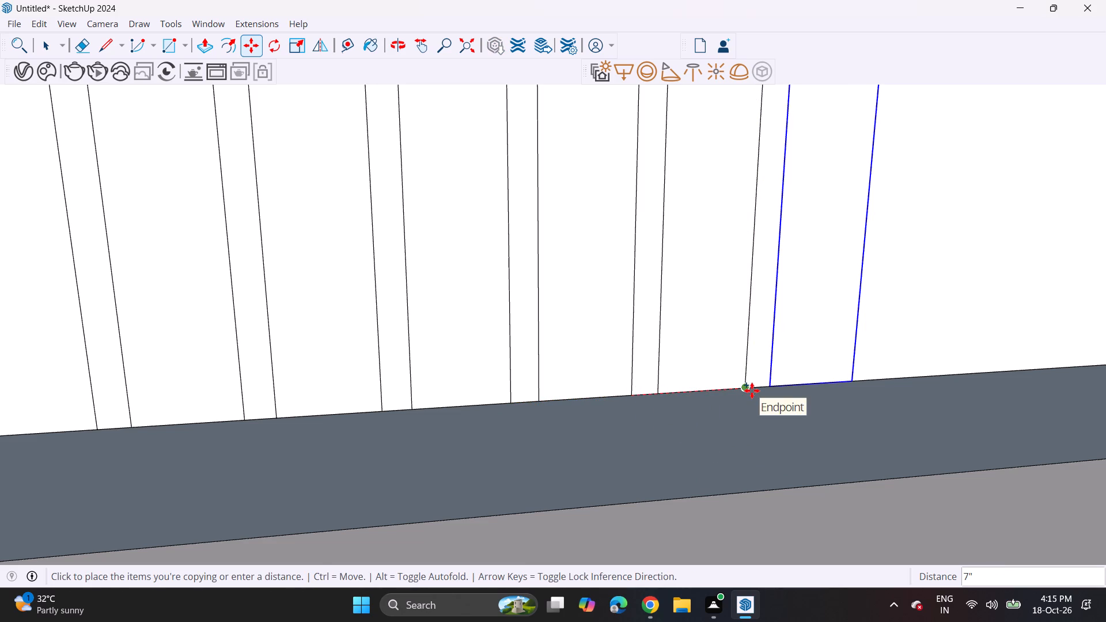
pyautogui.click(752, 390)
pyautogui.keyDown('shift'); pyautogui.moveTo(751, 391); pyautogui.dragTo(527, 431, button='middle'); pyautogui.keyUp('shift')
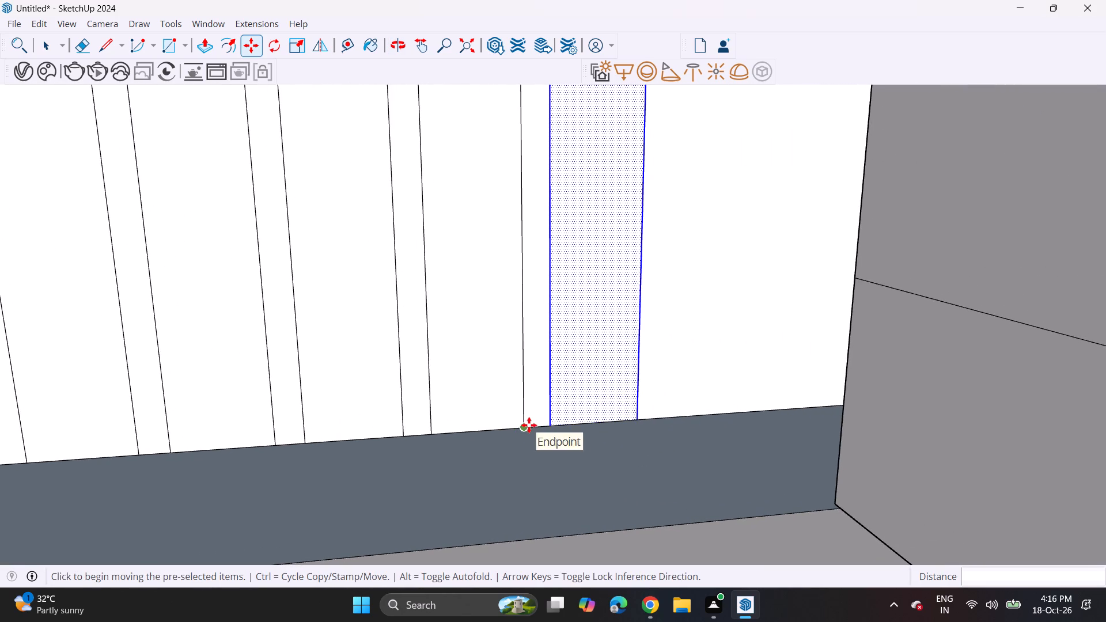
pyautogui.click(529, 425)
pyautogui.click(632, 423)
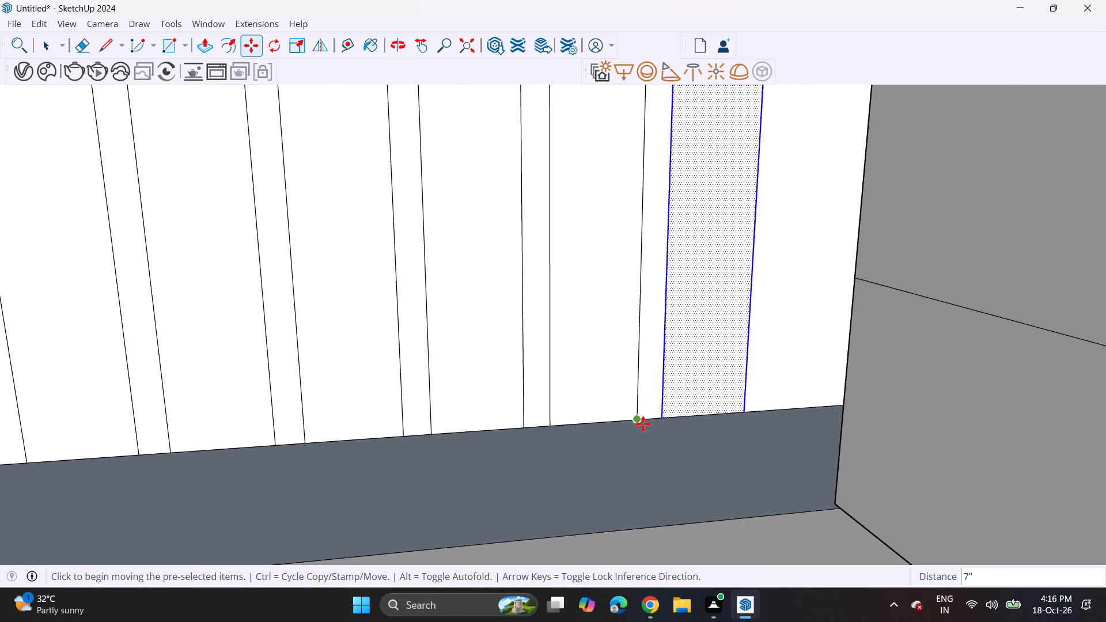
pyautogui.click(642, 424)
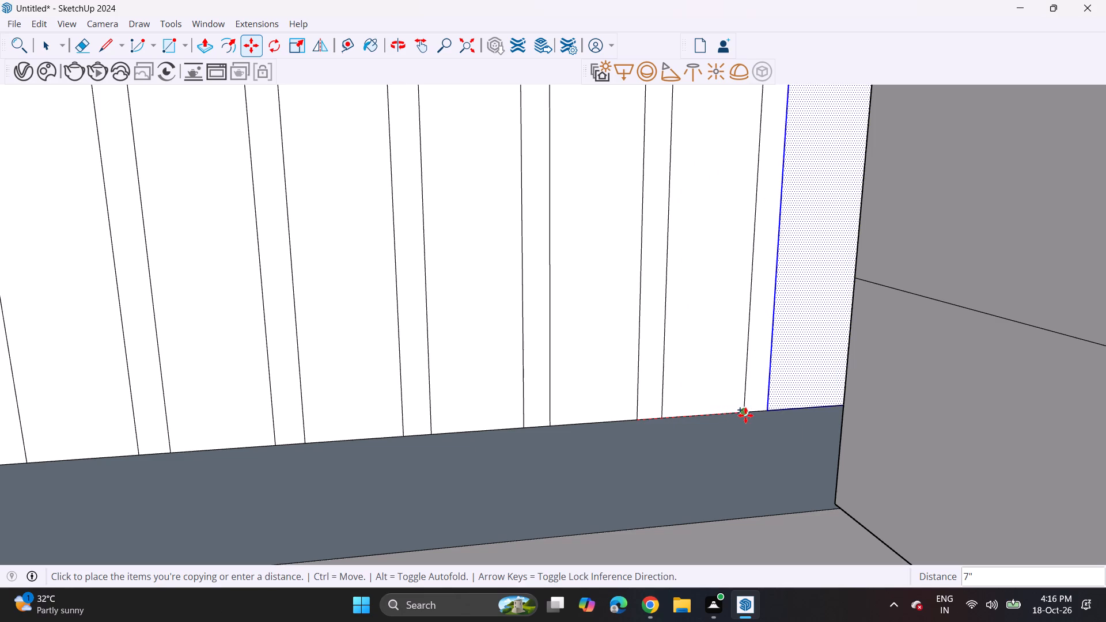
pyautogui.click(745, 415)
# Pull the strip at the wall's outer edge slightly forward and repeat the same extrusion on the next three strips.
pyautogui.scroll(-19, 628, 352)
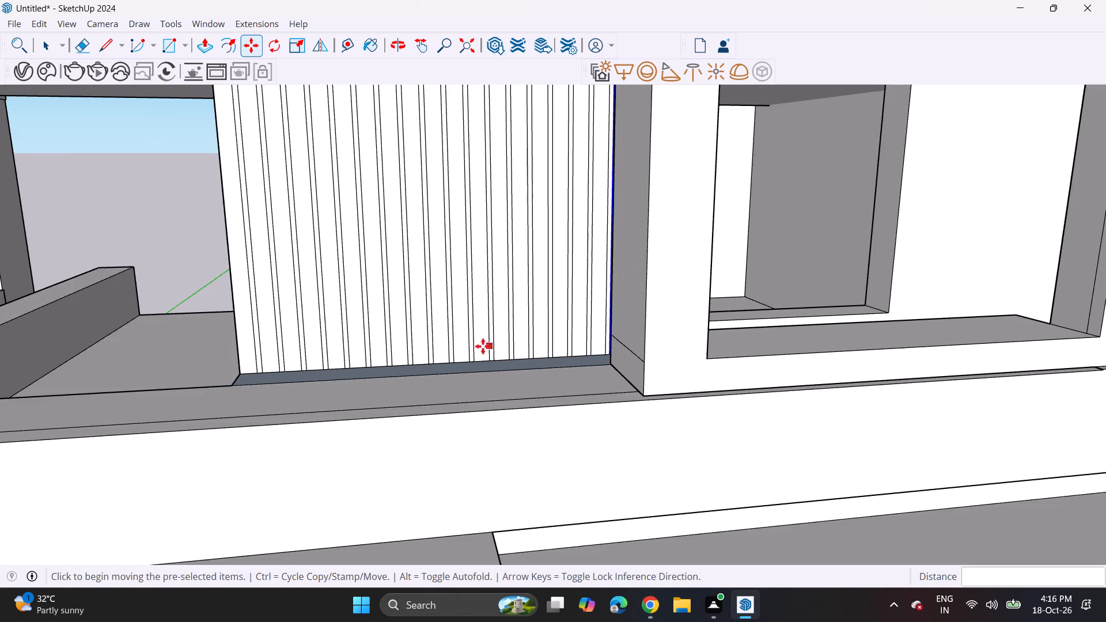
pyautogui.moveTo(439, 339); pyautogui.dragTo(517, 457, button='middle')
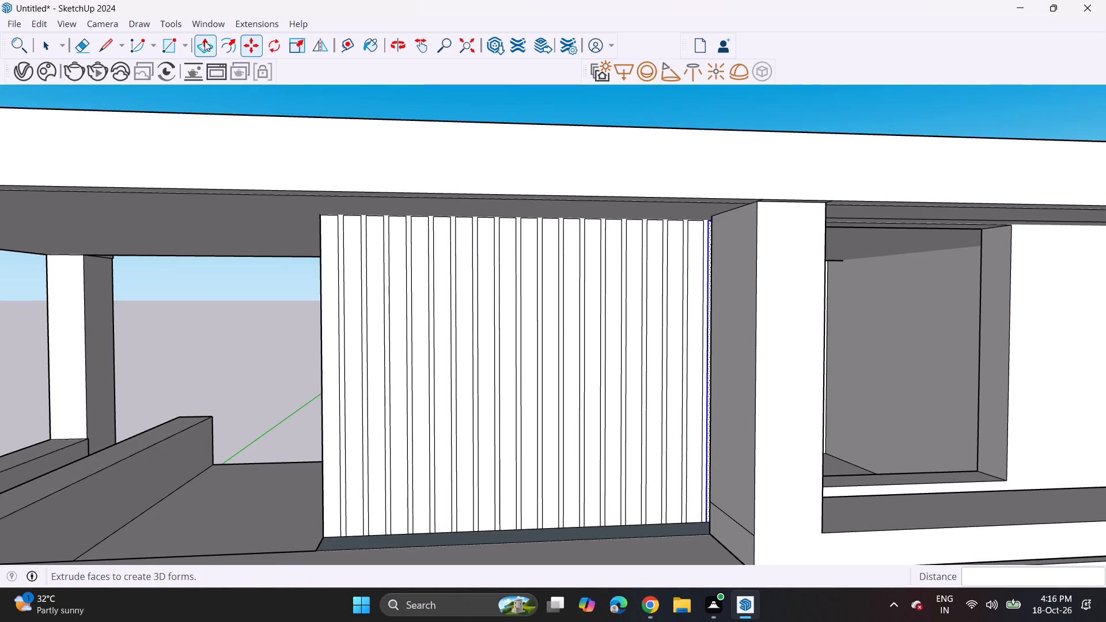
pyautogui.click(204, 41)
pyautogui.moveTo(374, 445); pyautogui.dragTo(387, 299, button='middle')
pyautogui.moveTo(363, 309); pyautogui.dragTo(522, 414, button='middle')
pyautogui.scroll(1, 420, 378)
pyautogui.scroll(4, 529, 490)
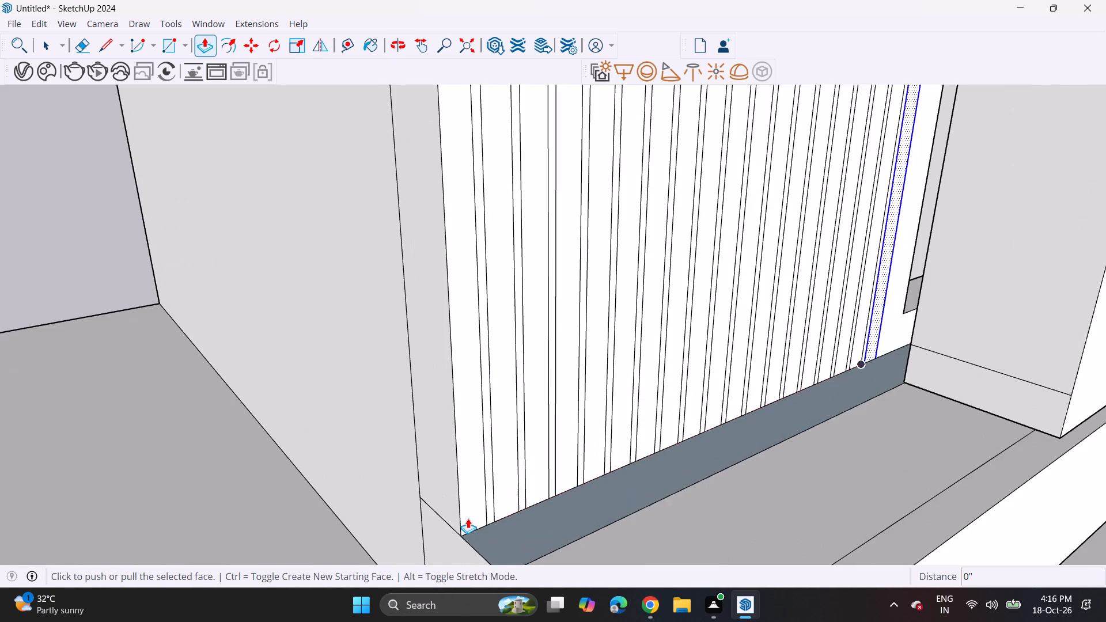
pyautogui.scroll(3, 468, 518)
pyautogui.press('Escape')
pyautogui.click(468, 514)
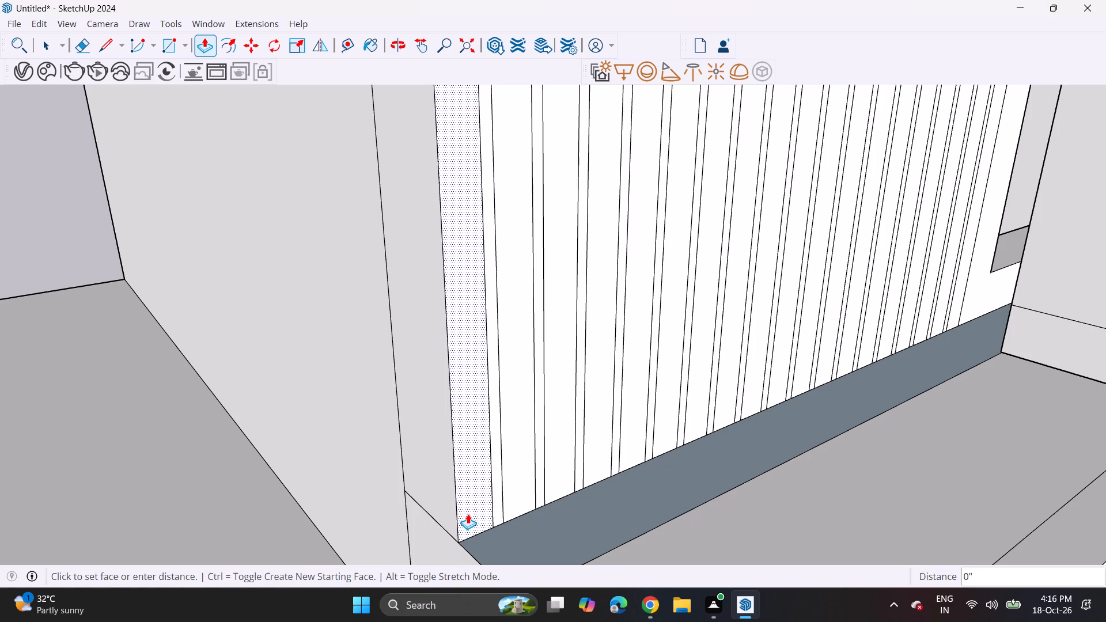
pyautogui.click(473, 519)
pyautogui.doubleClick(524, 489)
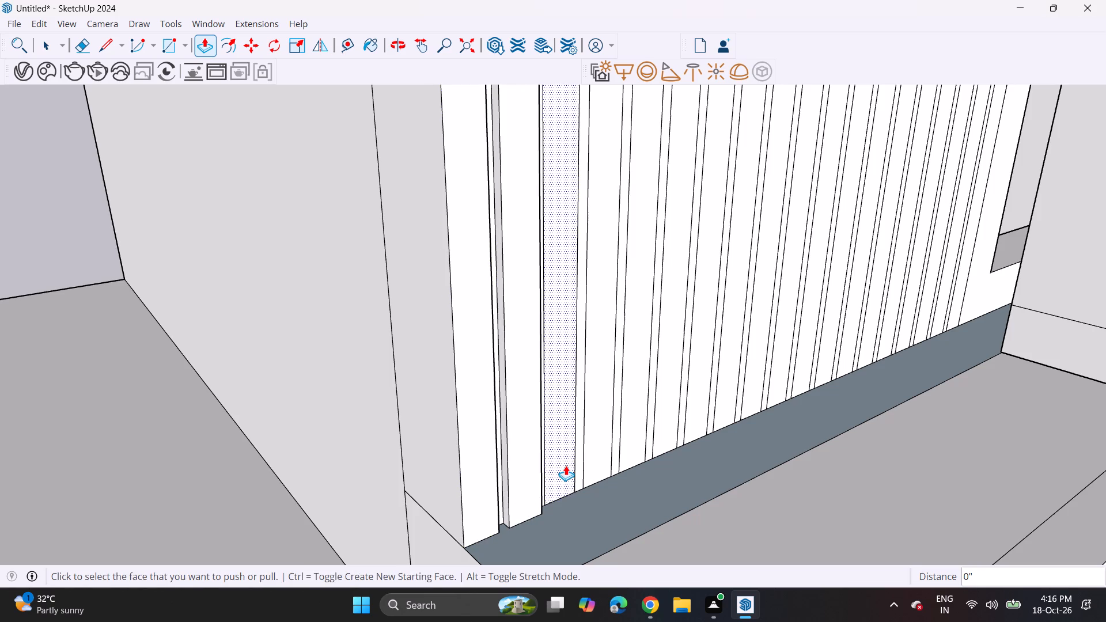
pyautogui.doubleClick(566, 465)
pyautogui.doubleClick(603, 457)
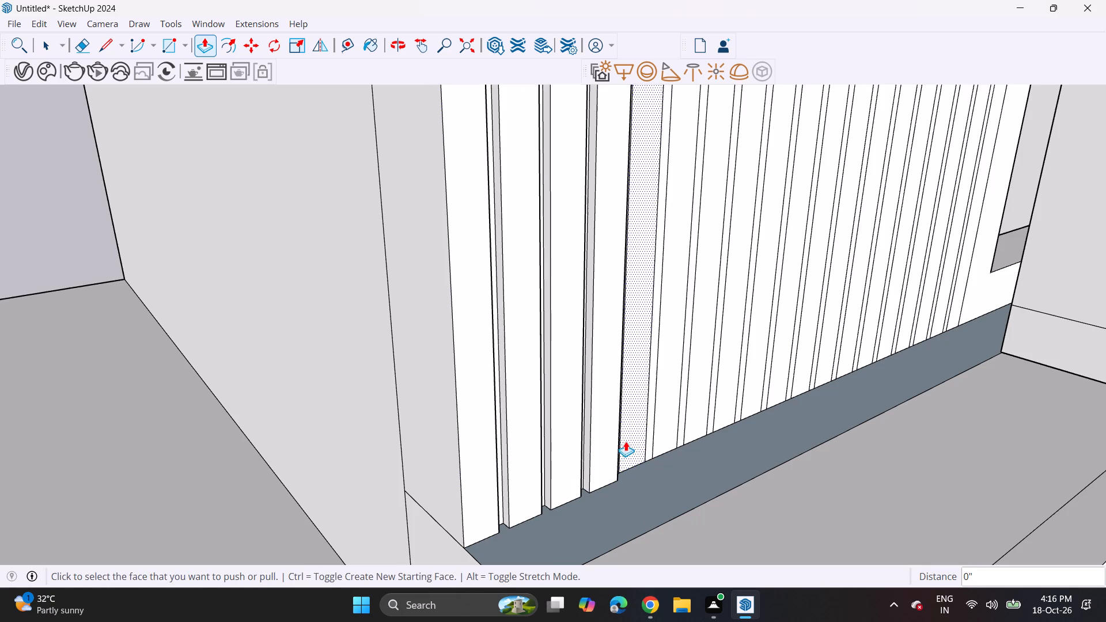
# Repeat the same extrusion on the next eight cladding strips toward the window frame.
pyautogui.doubleClick(632, 439)
pyautogui.doubleClick(670, 424)
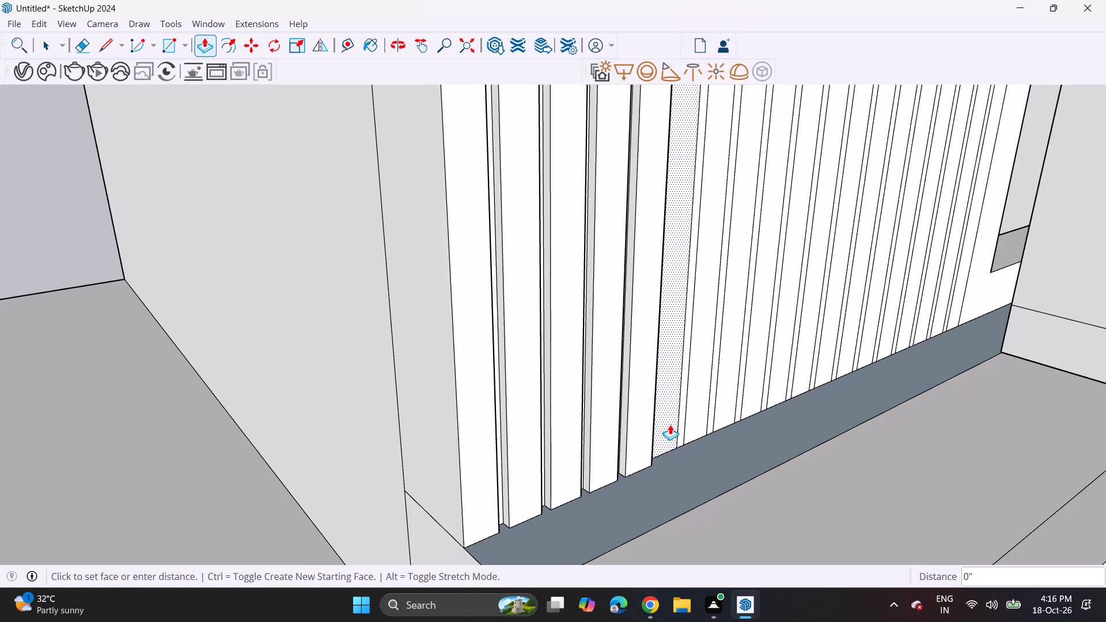
pyautogui.doubleClick(697, 405)
pyautogui.doubleClick(732, 396)
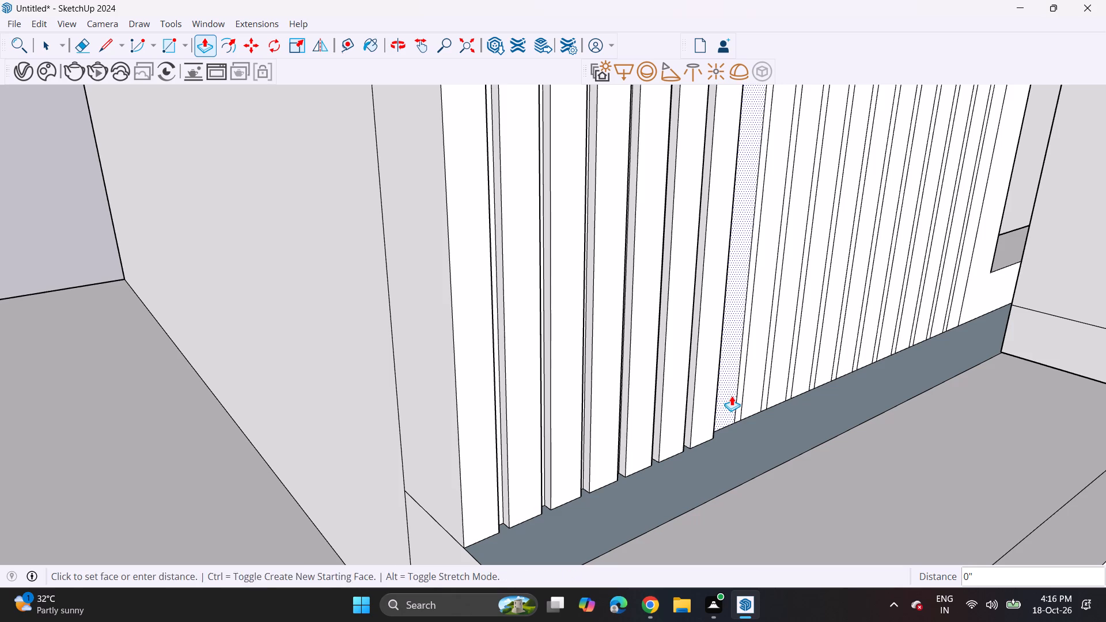
pyautogui.doubleClick(758, 388)
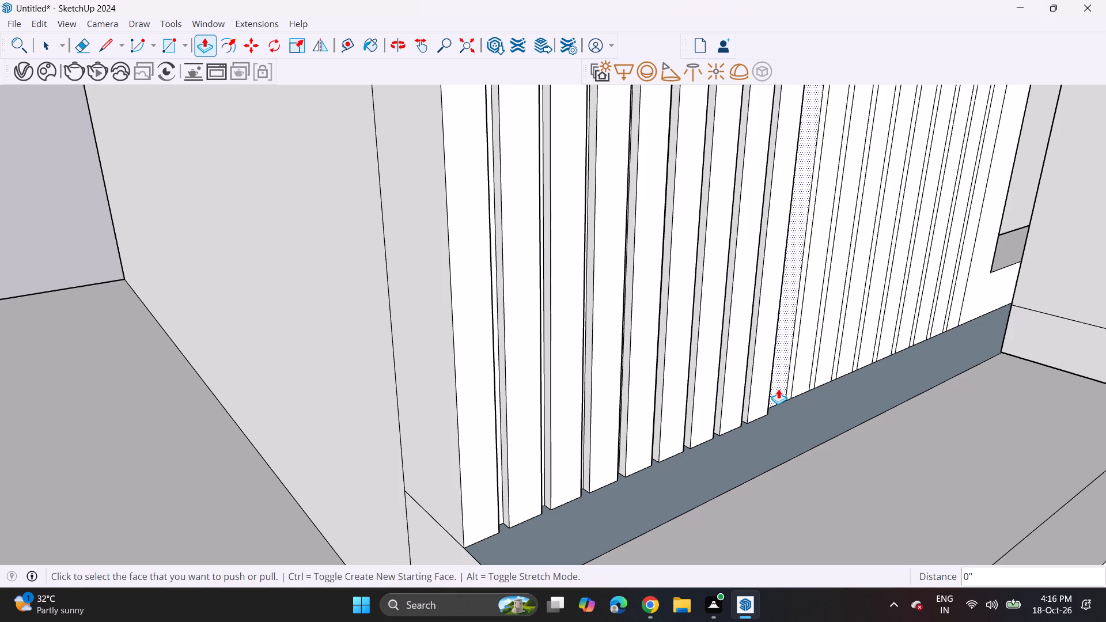
pyautogui.doubleClick(778, 389)
pyautogui.doubleClick(797, 375)
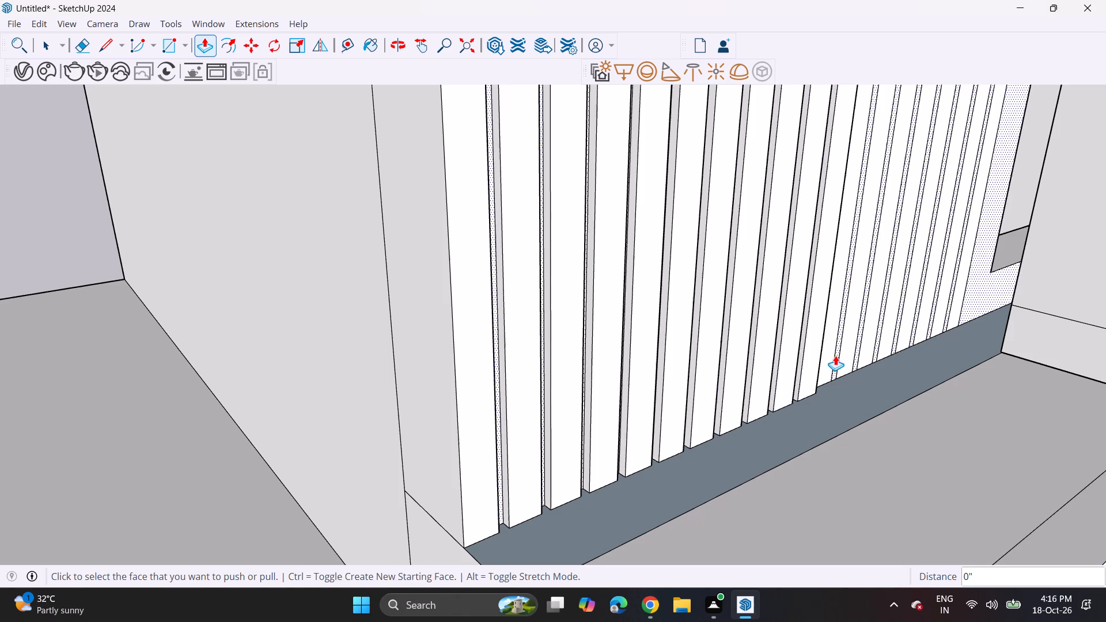
pyautogui.doubleClick(831, 357)
# Pull the next flat strip out about 1 9/16" to match its raised neighbours, and repeat on the six strips toward the window frame.
pyautogui.moveTo(827, 365); pyautogui.dragTo(726, 433, button='middle')
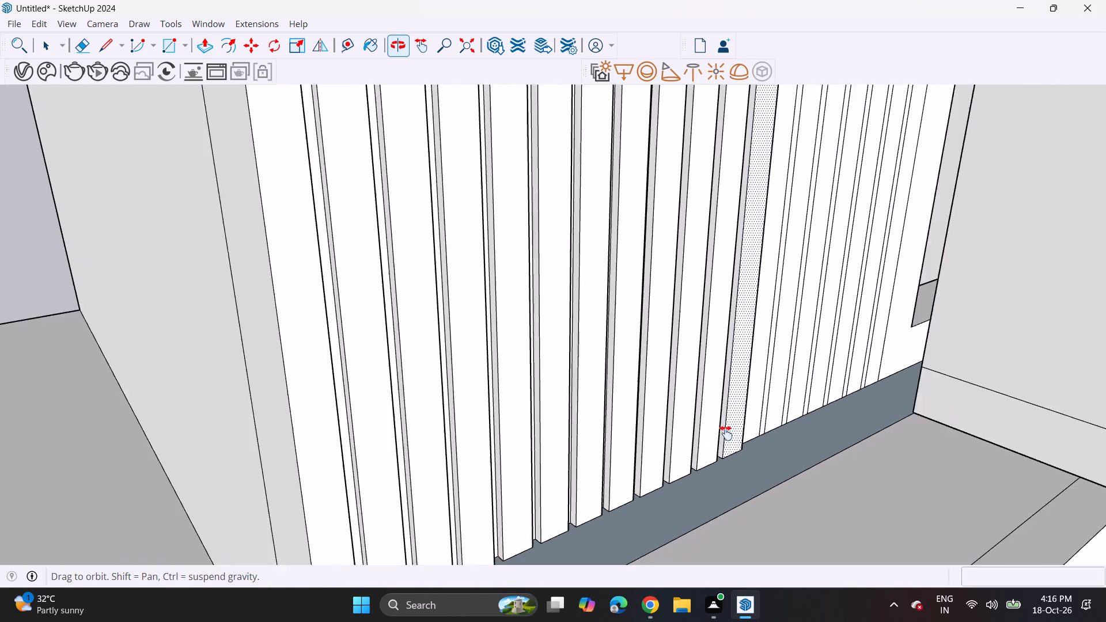
pyautogui.moveTo(726, 433); pyautogui.dragTo(631, 468, button='middle')
pyautogui.scroll(1, 631, 468)
pyautogui.scroll(2, 762, 422)
pyautogui.doubleClick(684, 427)
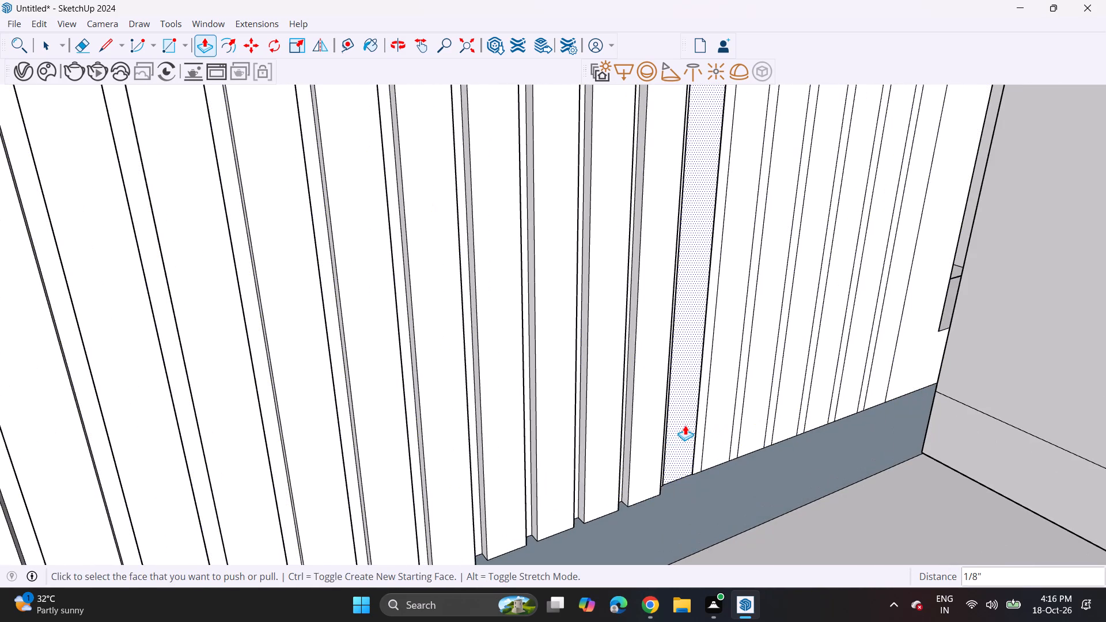
pyautogui.click(686, 442)
pyautogui.click(649, 473)
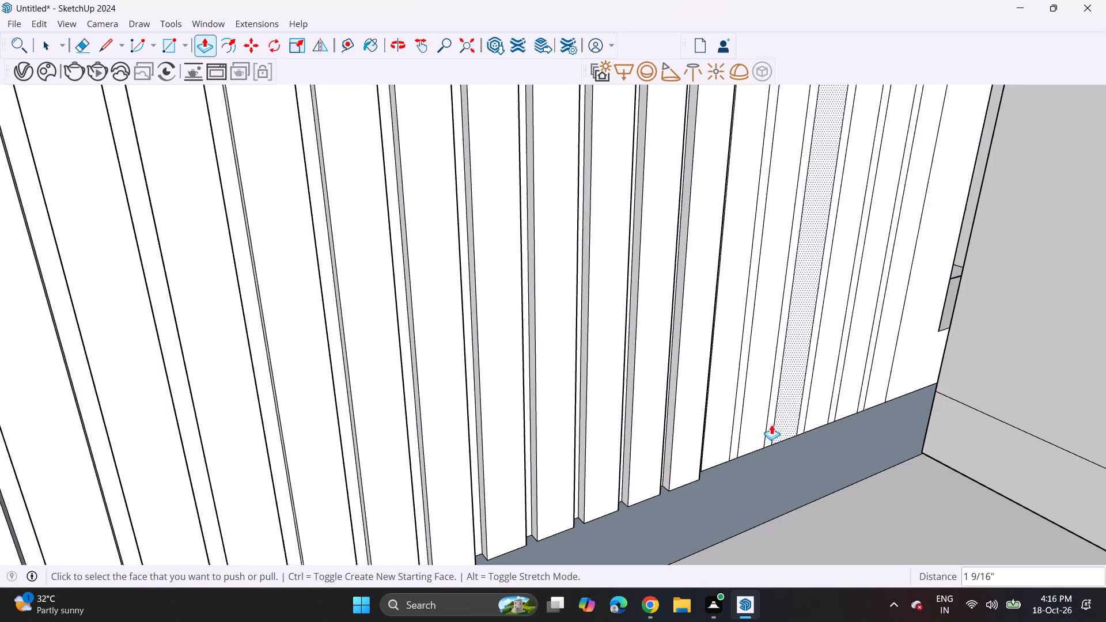
pyautogui.doubleClick(715, 437)
pyautogui.doubleClick(759, 424)
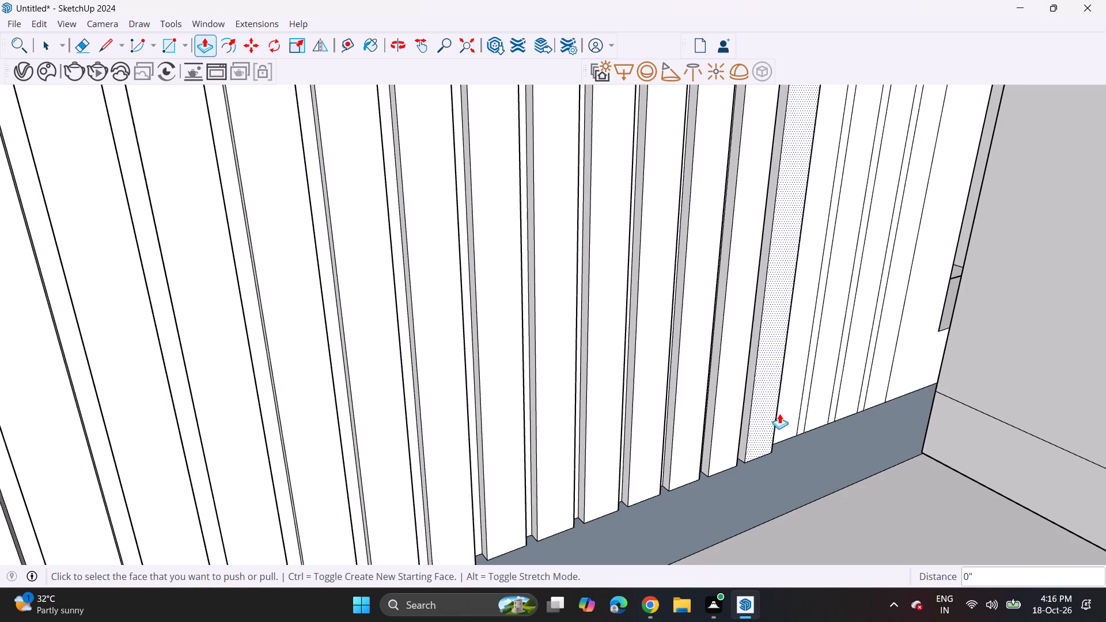
pyautogui.doubleClick(784, 411)
pyautogui.doubleClick(822, 401)
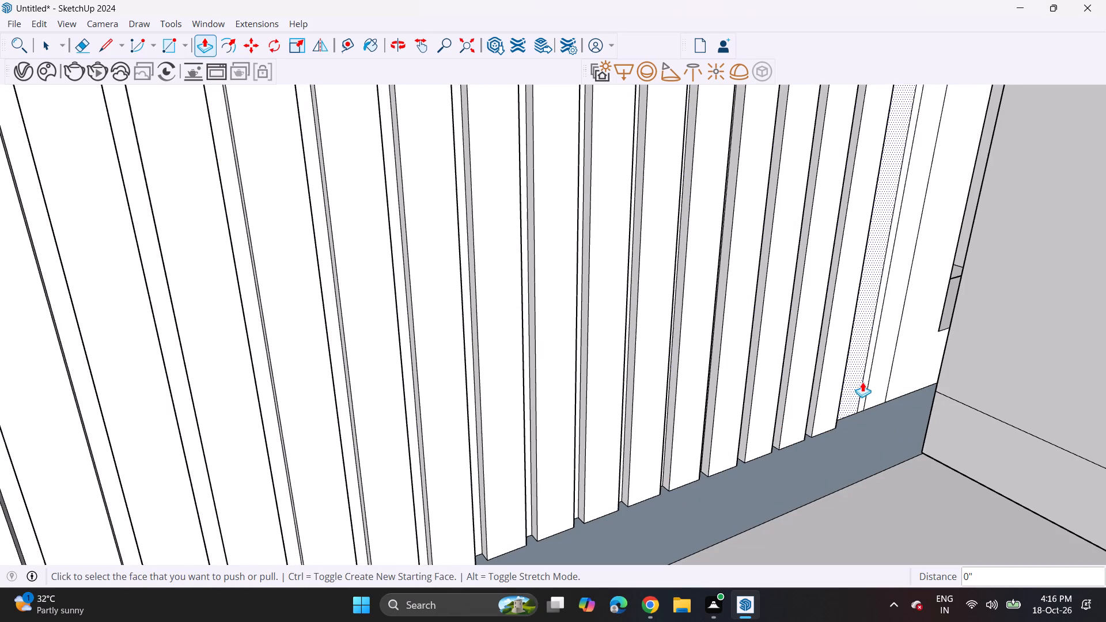
pyautogui.doubleClick(854, 385)
pyautogui.doubleClick(877, 371)
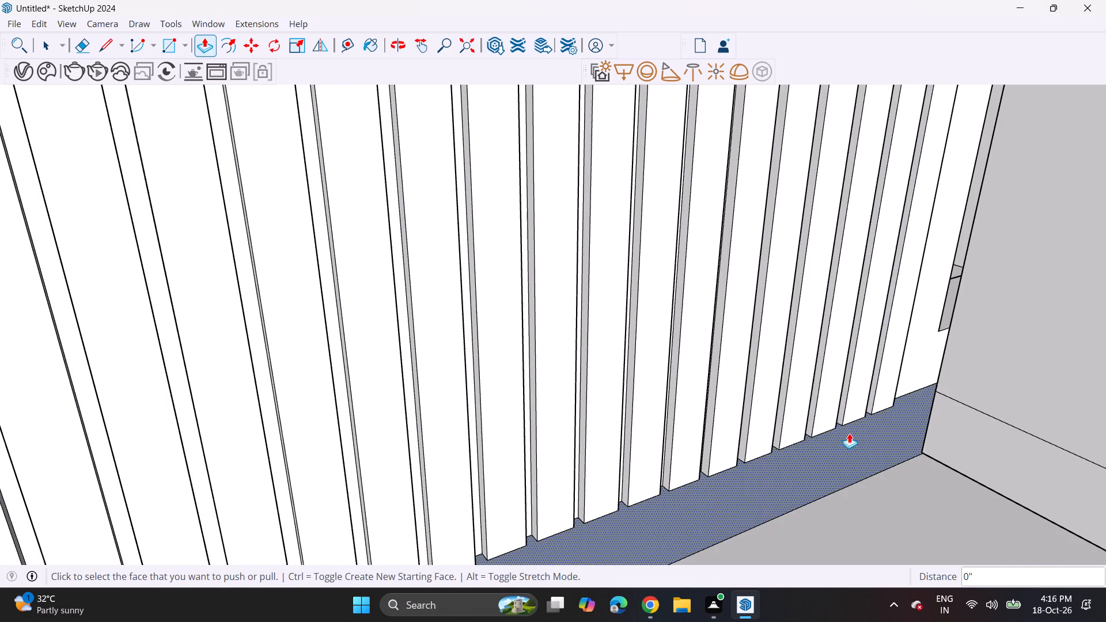
# Offset the outline of the large top face on the lower side block's roof inward by about 8 1/2".
pyautogui.moveTo(847, 433); pyautogui.dragTo(699, 314, button='middle')
pyautogui.scroll(1, 717, 337)
pyautogui.scroll(-16, 690, 307)
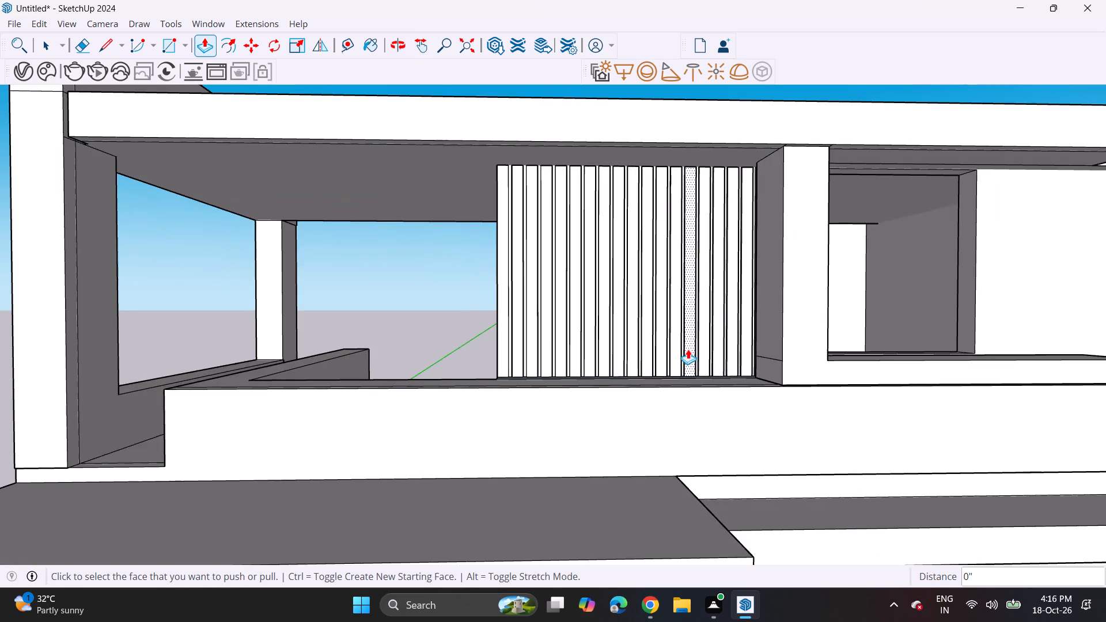
pyautogui.scroll(-4, 683, 355)
pyautogui.keyDown('shift'); pyautogui.moveTo(679, 366); pyautogui.dragTo(232, 425, button='middle'); pyautogui.keyUp('shift')
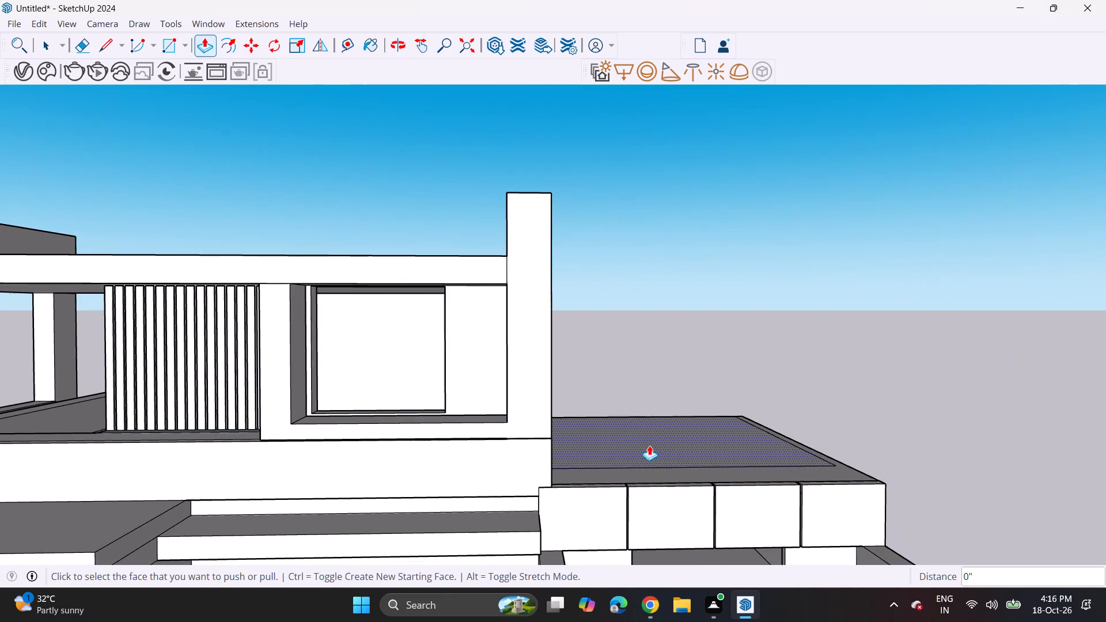
pyautogui.moveTo(649, 445); pyautogui.dragTo(515, 561, button='middle')
pyautogui.keyDown('shift'); pyautogui.moveTo(650, 482); pyautogui.dragTo(440, 382, button='middle'); pyautogui.keyUp('shift')
pyautogui.moveTo(522, 336); pyautogui.dragTo(302, 494, button='middle')
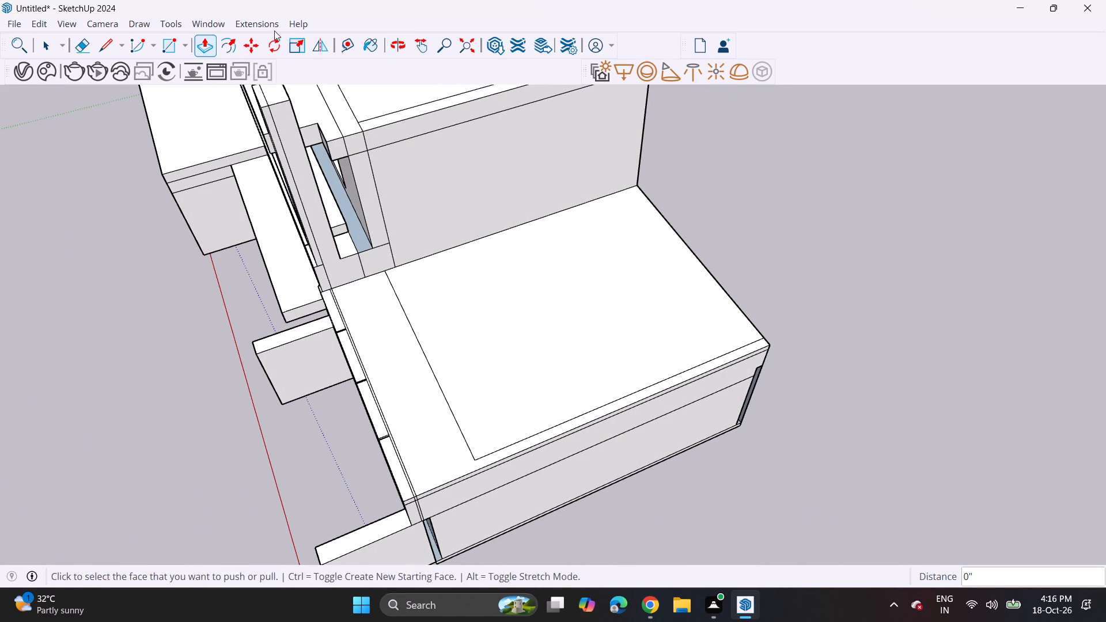
pyautogui.click(222, 48)
pyautogui.scroll(4, 459, 396)
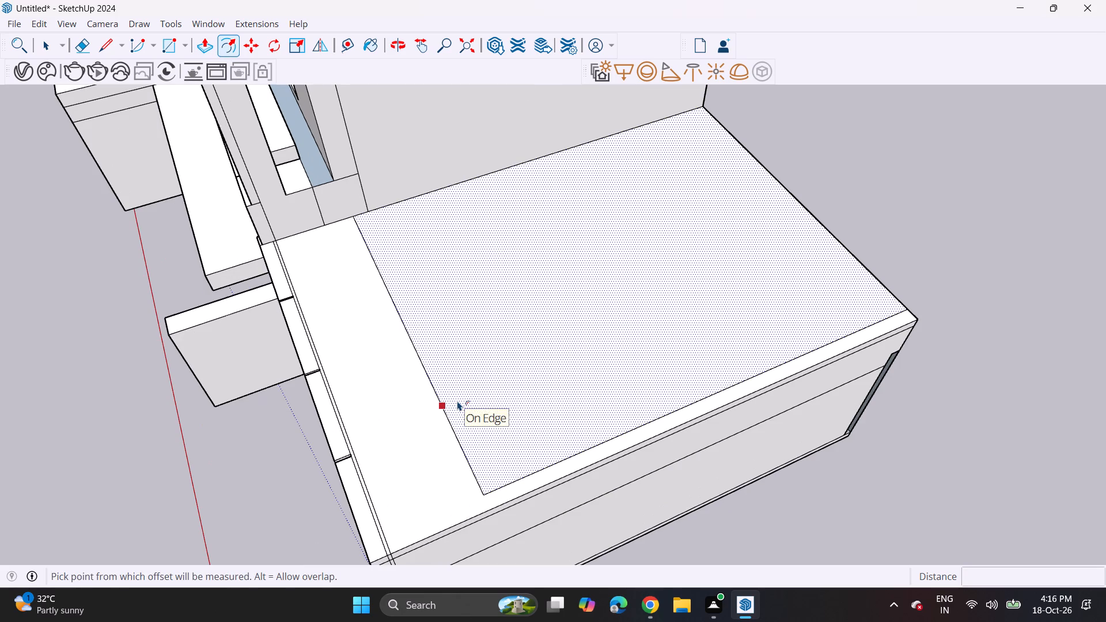
pyautogui.click(457, 401)
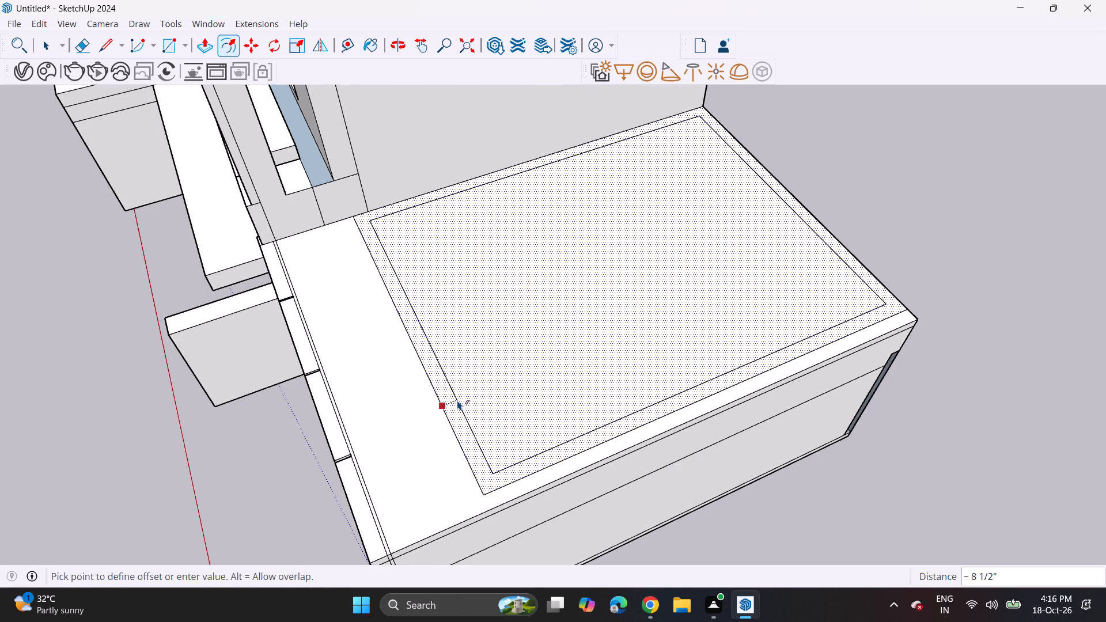
pyautogui.click(457, 400)
# Move the inset outline's long edge nearest the block's outer side inward about 1' 4 13/16" along the red axis.
pyautogui.press('space')
pyautogui.click(544, 450)
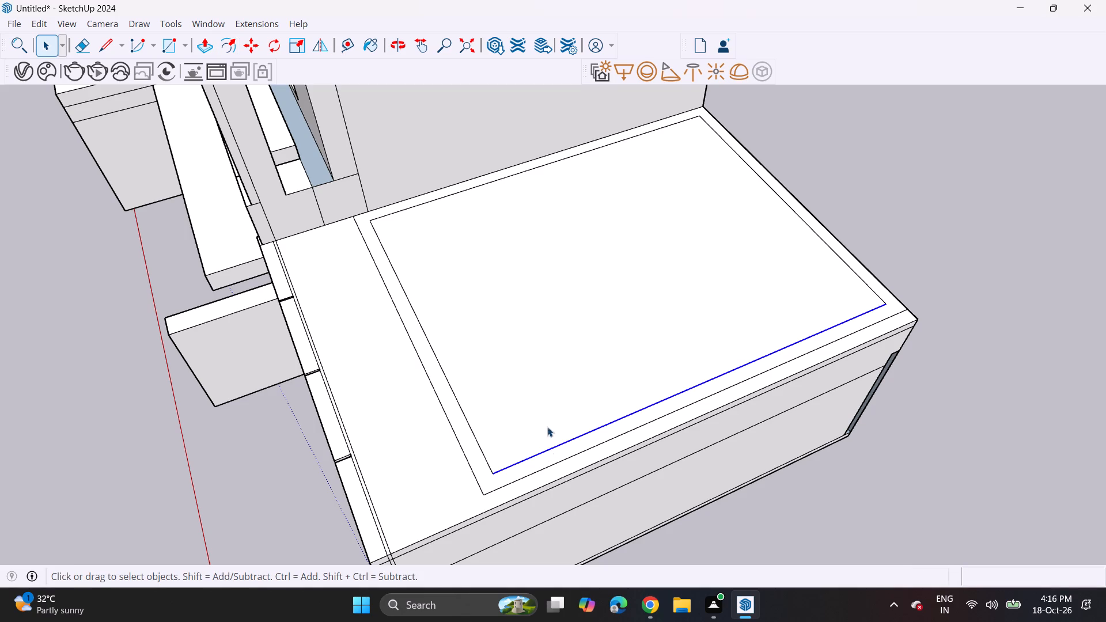
pyautogui.click(249, 47)
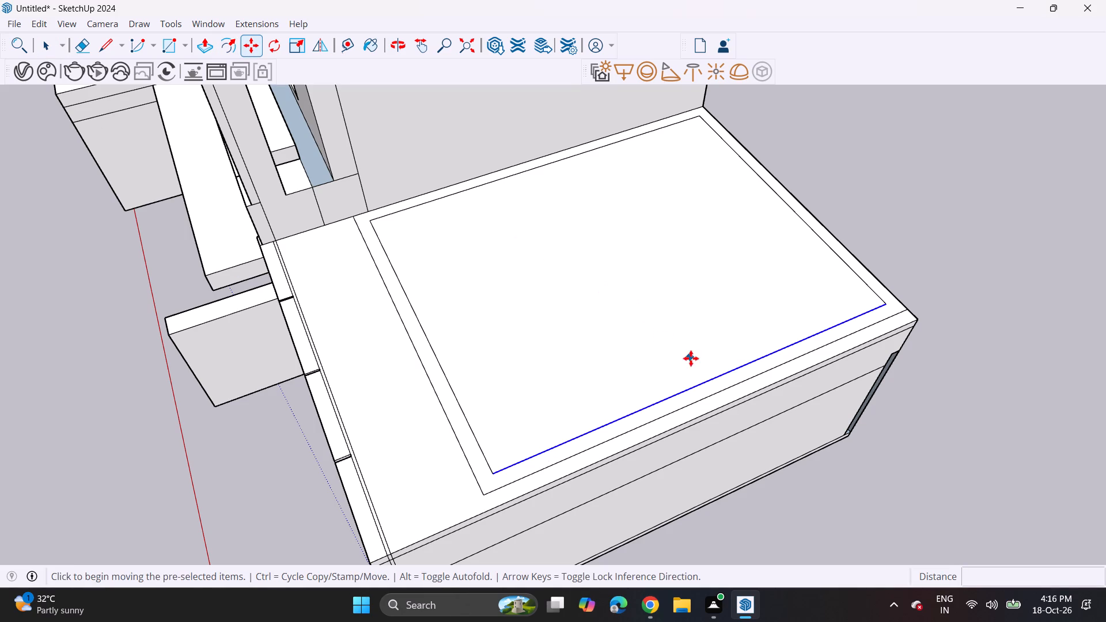
pyautogui.click(718, 376)
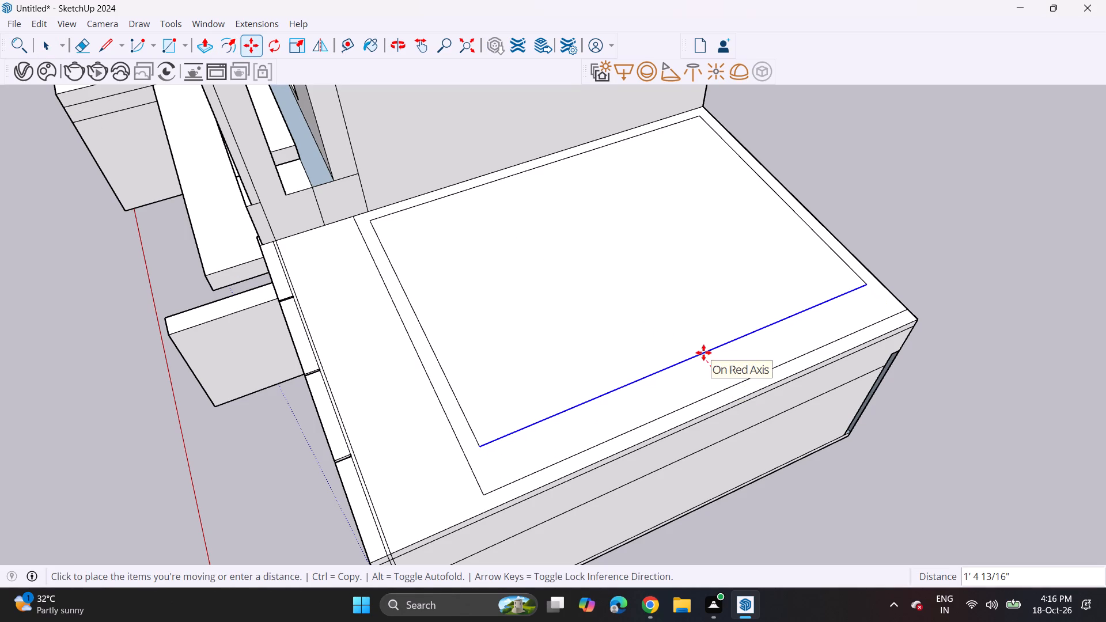
pyautogui.click(703, 352)
# Move the outer outline's long edge nearest the side block's outer side inward about 1' along the red axis.
pyautogui.press('space')
pyautogui.click(719, 397)
pyautogui.click(719, 395)
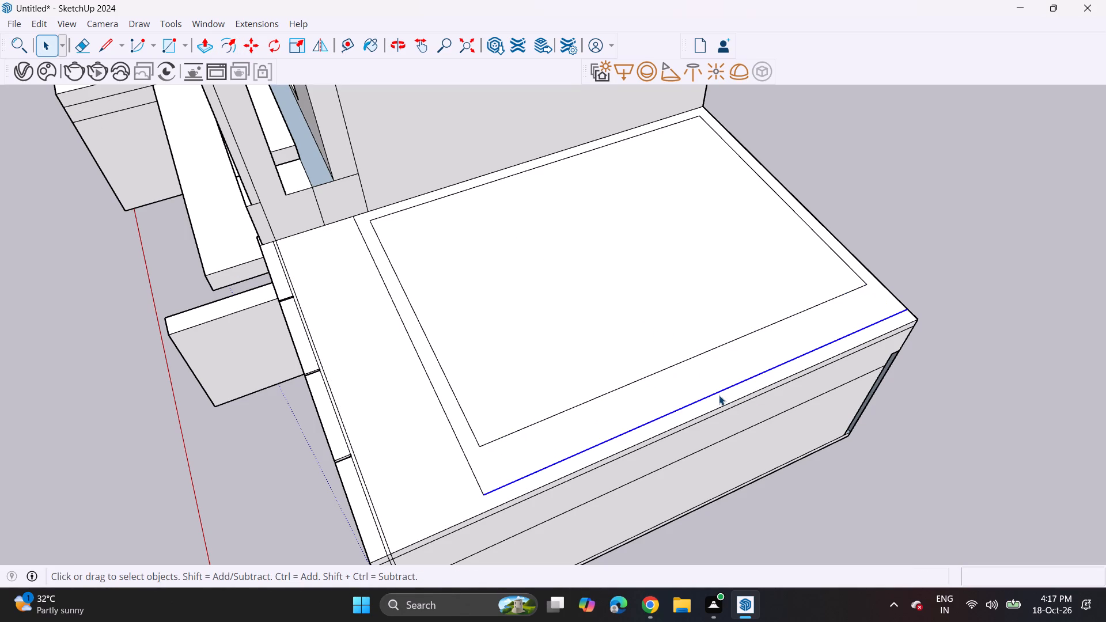
pyautogui.click(252, 51)
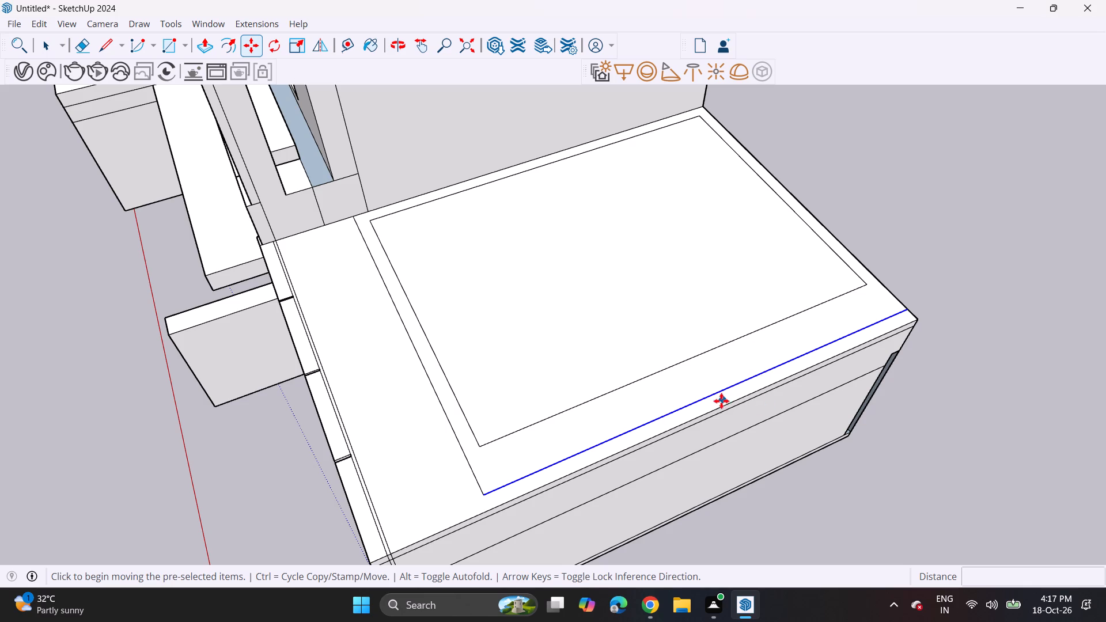
pyautogui.click(712, 397)
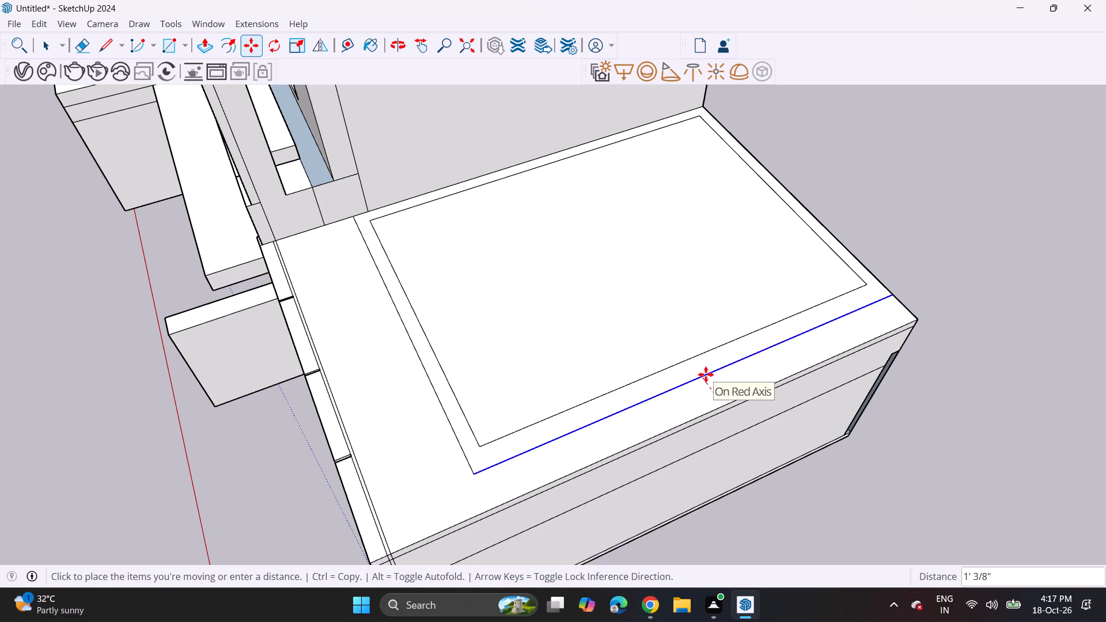
pyautogui.click(704, 372)
pyautogui.press('space')
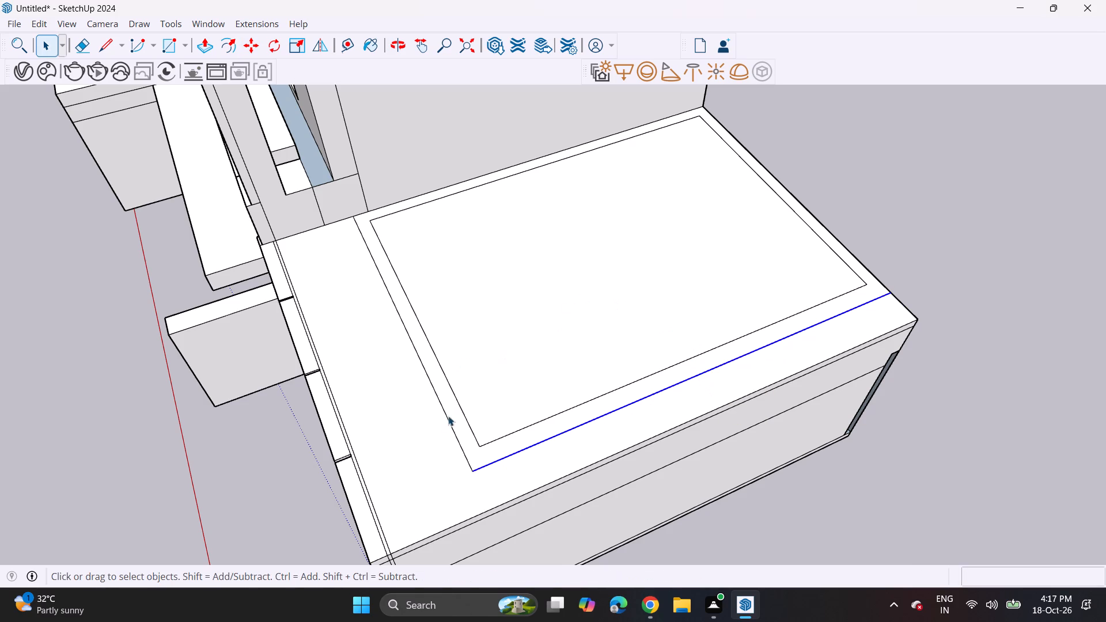
# Extrude the ring between the two roof outlines on the lower side block upward about 4' 7 9/16".
pyautogui.click(207, 44)
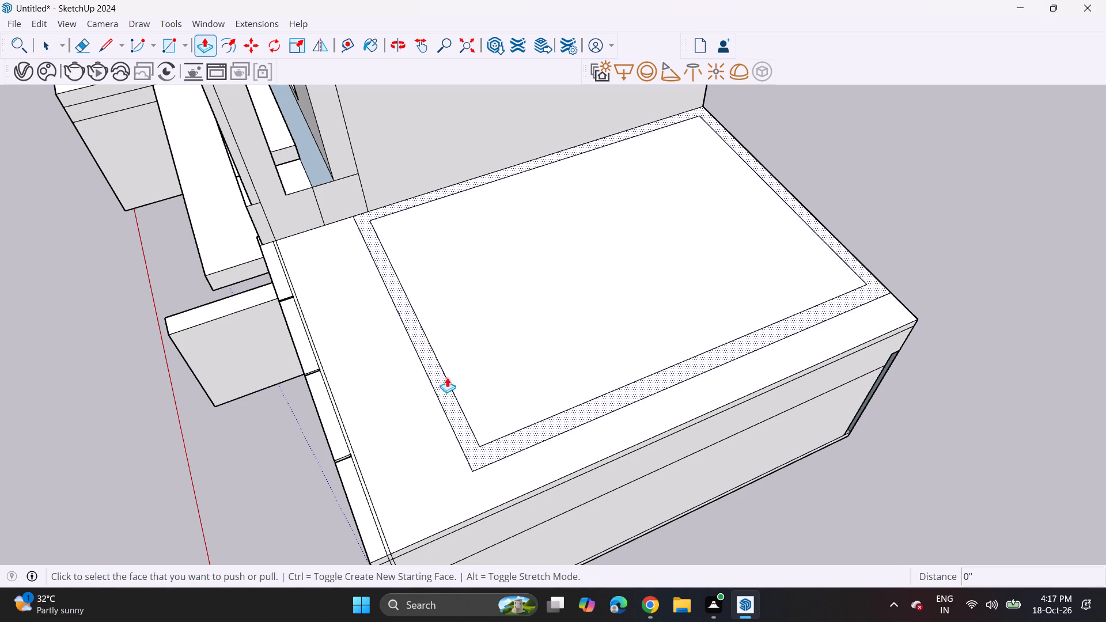
pyautogui.click(448, 400)
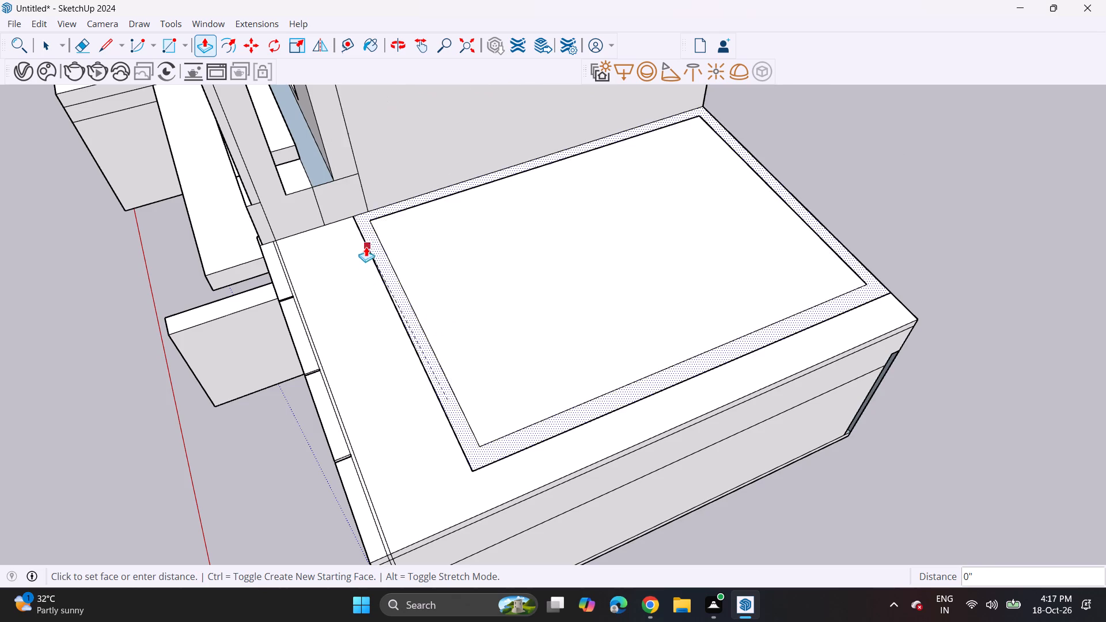
pyautogui.moveTo(354, 296); pyautogui.dragTo(733, 134, button='middle')
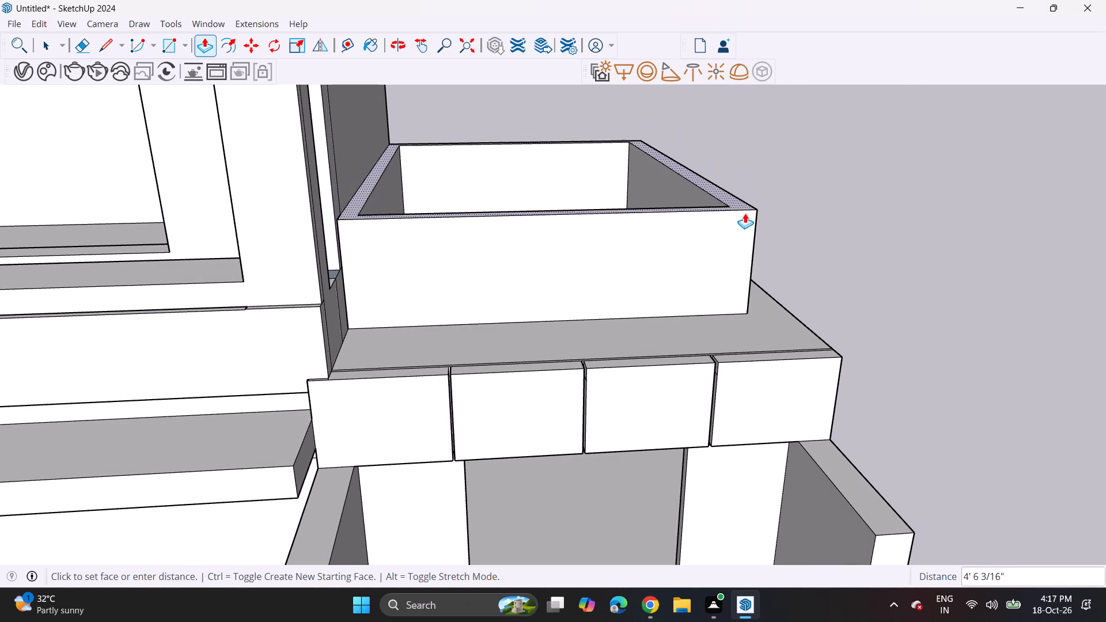
pyautogui.click(745, 211)
# Pull the top of the raised ring wall up about another 1' 7" as a separate band.
pyautogui.moveTo(752, 191); pyautogui.dragTo(373, 363, button='middle')
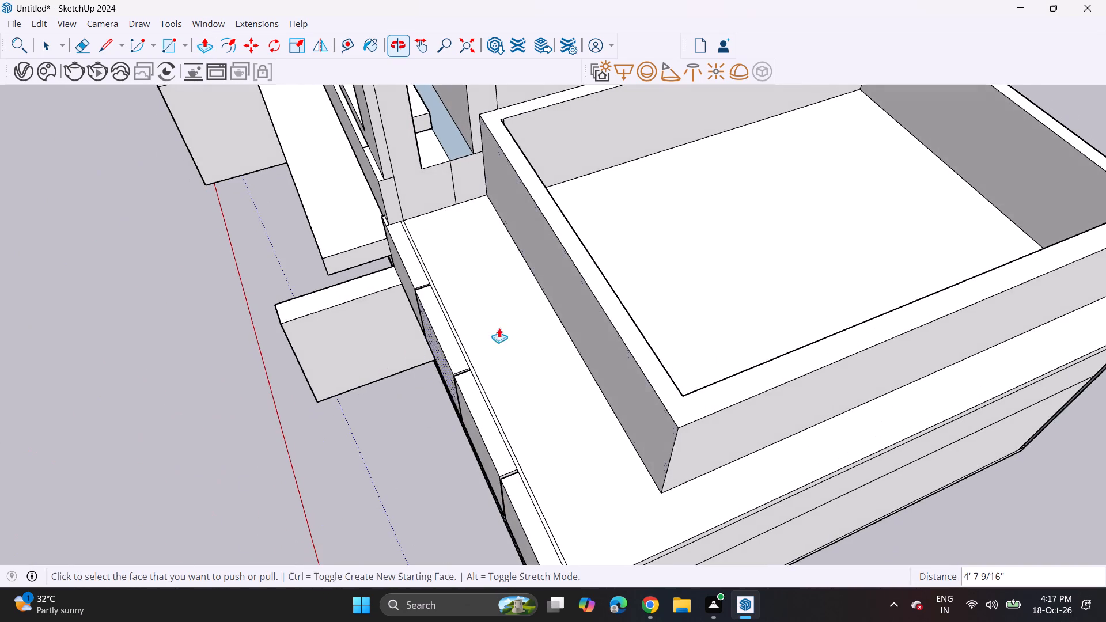
pyautogui.scroll(-2, 604, 335)
pyautogui.click(638, 358)
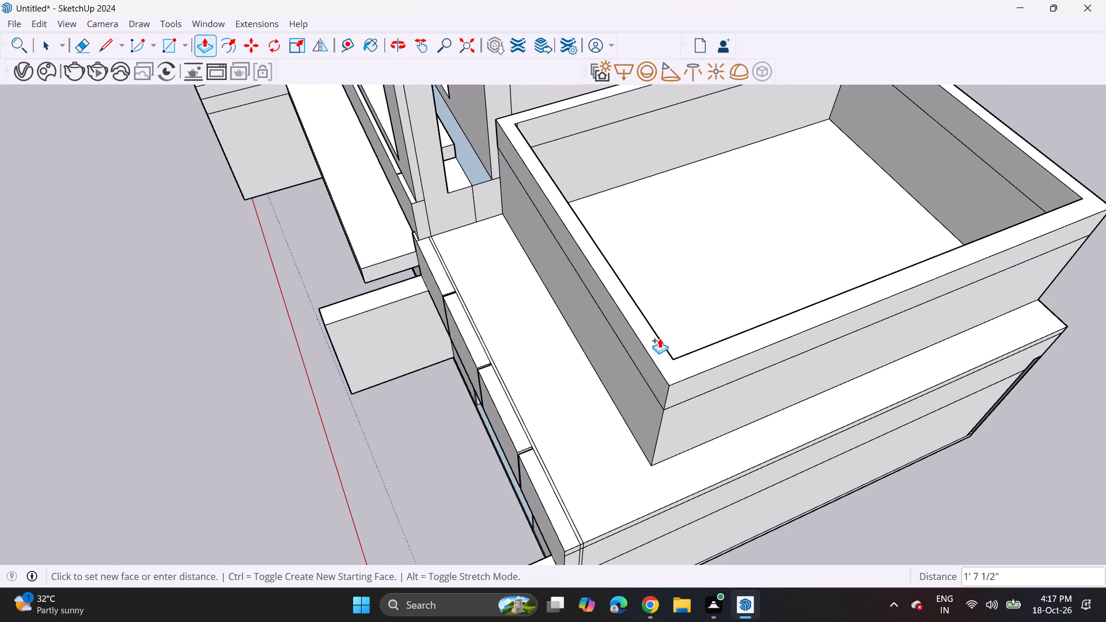
pyautogui.click(660, 338)
# Pull the upper band's outer side and front faces out about 1' 10 7/16" and extend the front overhang to close the corner.
pyautogui.click(687, 384)
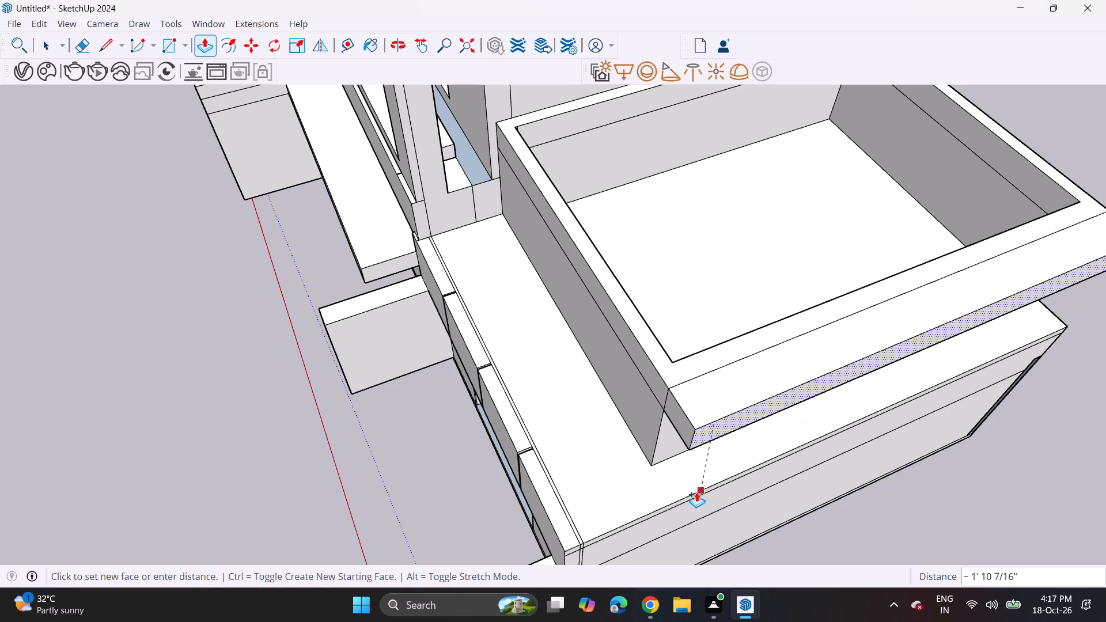
pyautogui.click(682, 515)
pyautogui.doubleClick(661, 389)
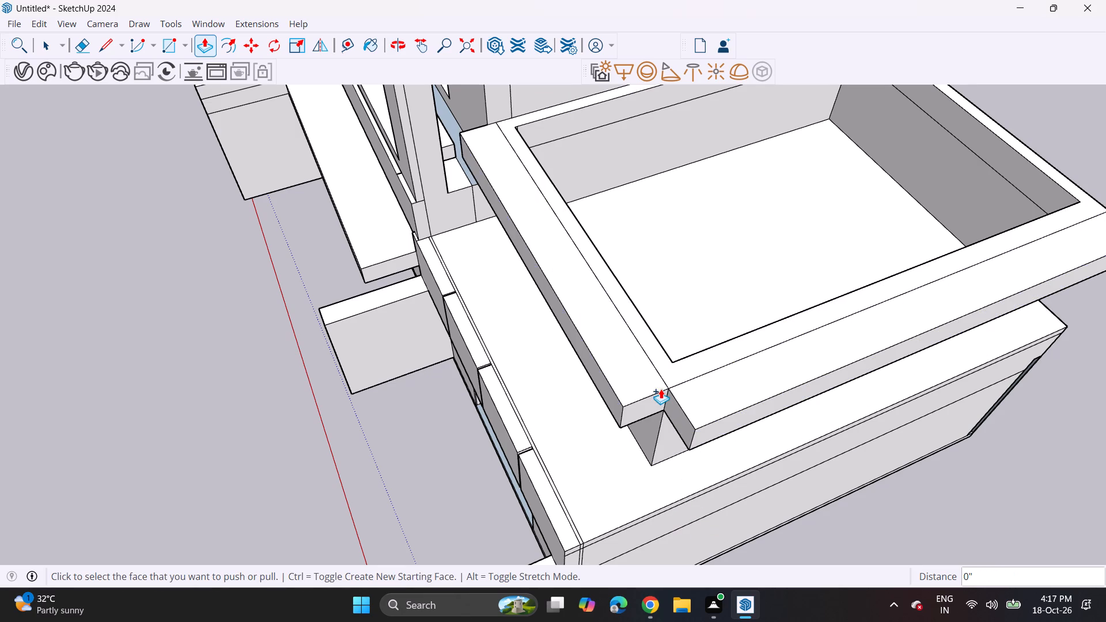
pyautogui.click(646, 409)
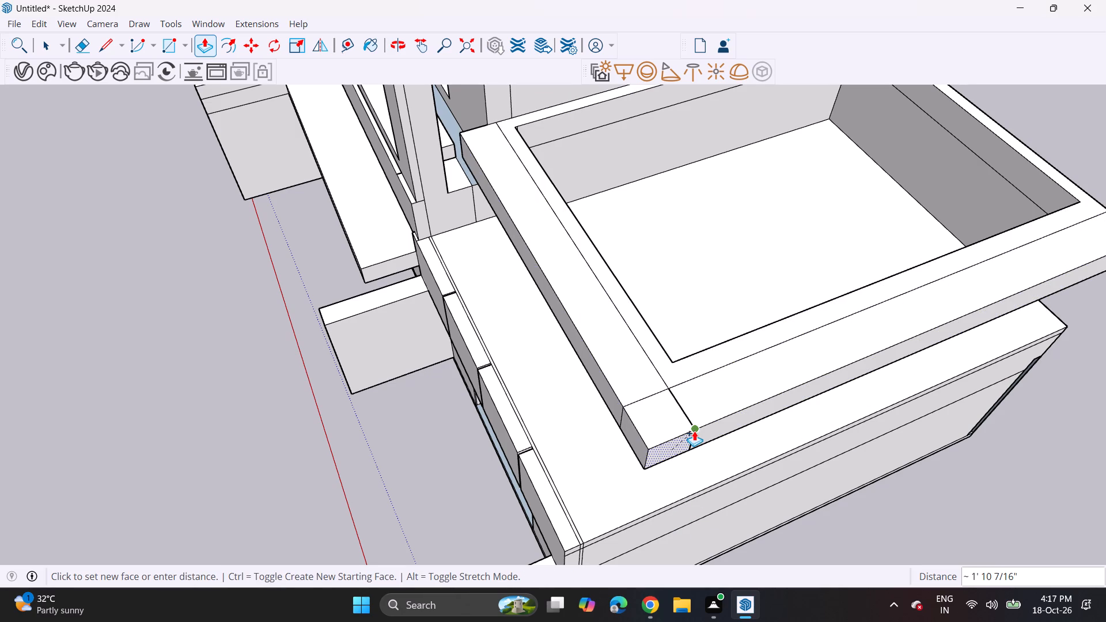
pyautogui.click(695, 431)
# Raise the top face of the front overhang strip about 1' 1 3/8".
pyautogui.keyDown('shift'); pyautogui.moveTo(760, 364); pyautogui.dragTo(728, 377, button='middle'); pyautogui.keyUp('shift')
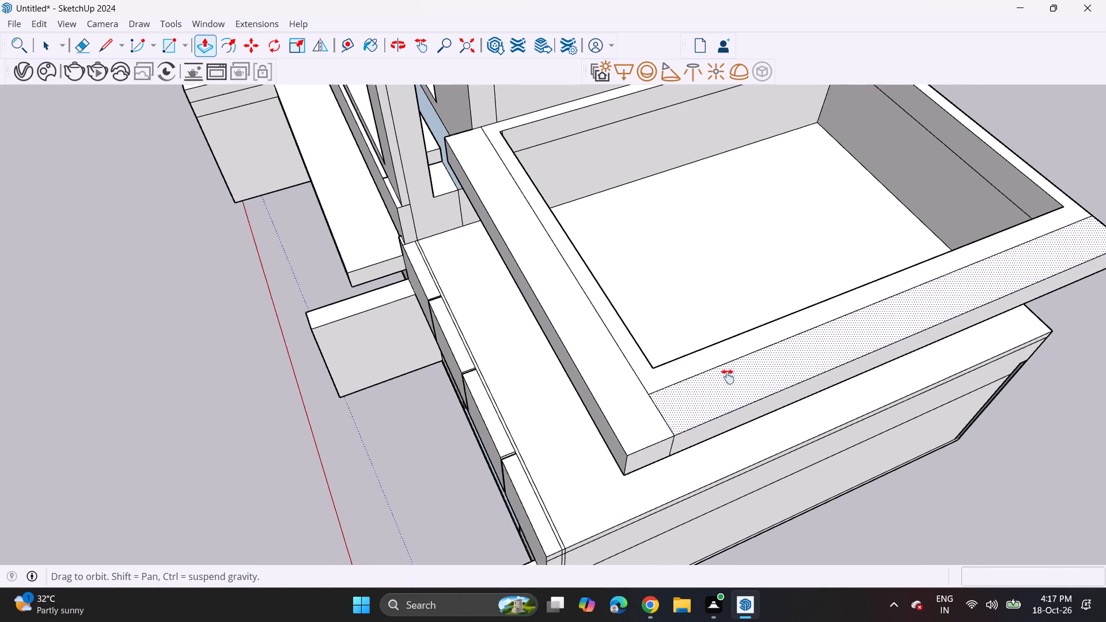
pyautogui.keyDown('shift'); pyautogui.moveTo(728, 377); pyautogui.dragTo(495, 450, button='middle'); pyautogui.keyUp('shift')
pyautogui.click(371, 462)
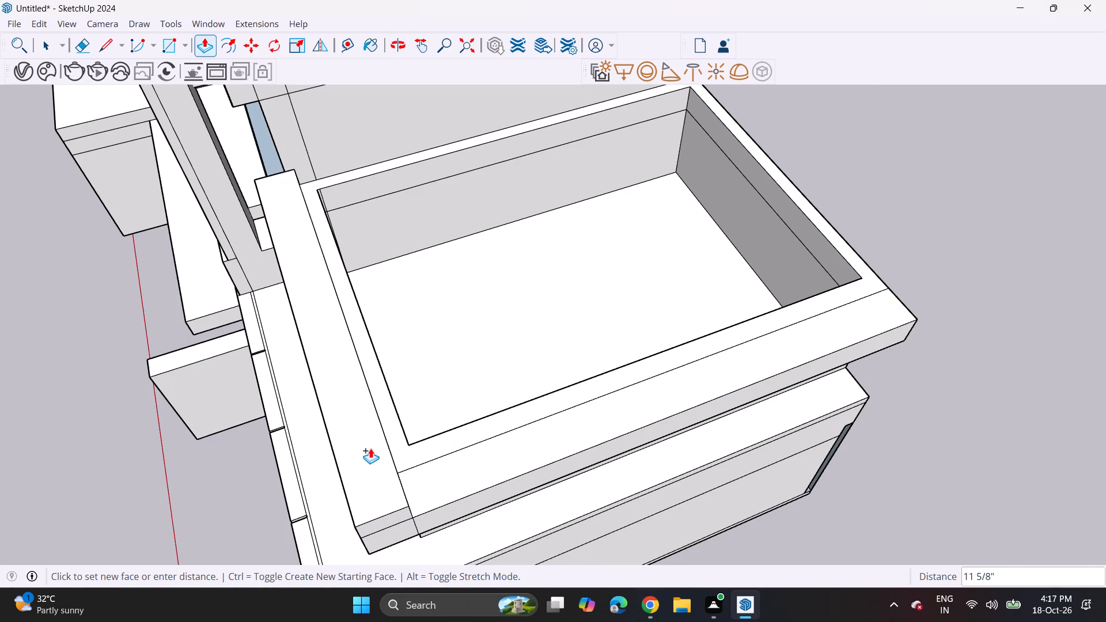
pyautogui.click(370, 446)
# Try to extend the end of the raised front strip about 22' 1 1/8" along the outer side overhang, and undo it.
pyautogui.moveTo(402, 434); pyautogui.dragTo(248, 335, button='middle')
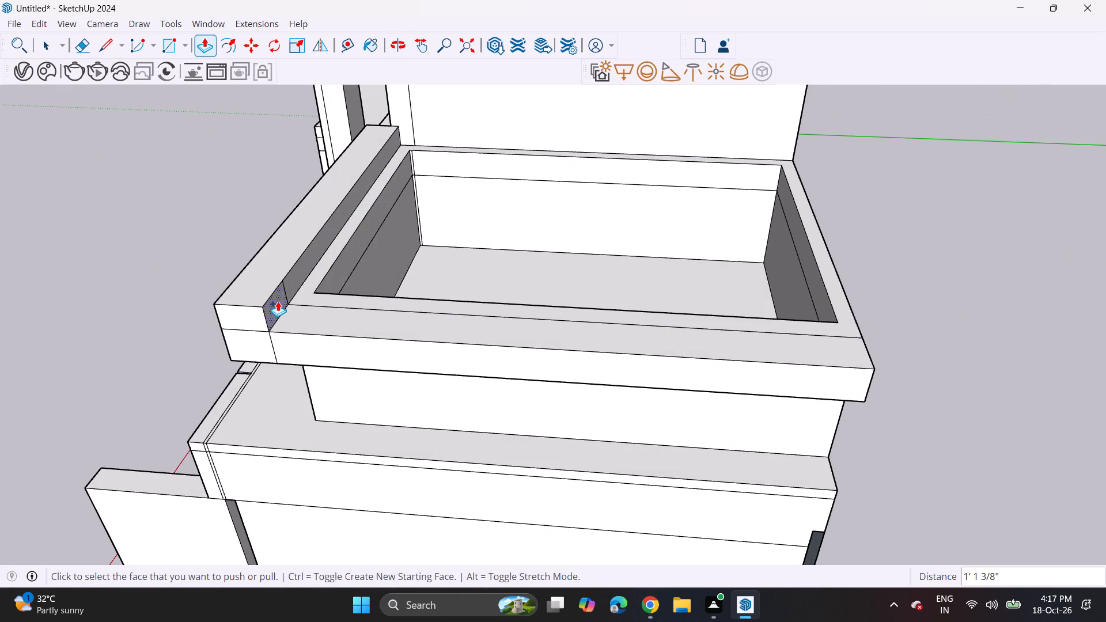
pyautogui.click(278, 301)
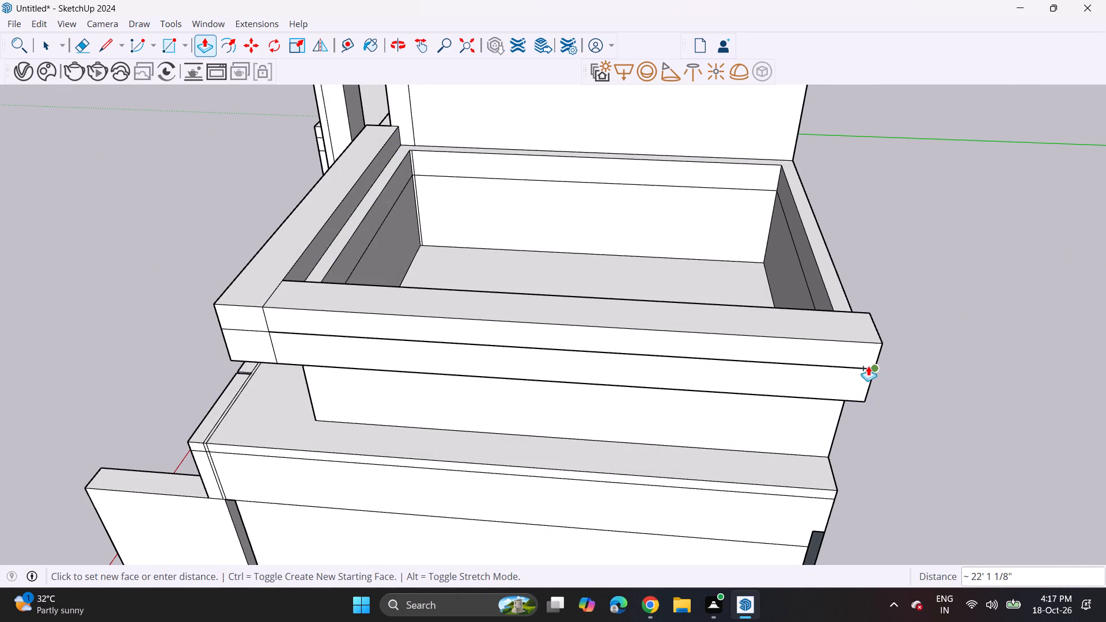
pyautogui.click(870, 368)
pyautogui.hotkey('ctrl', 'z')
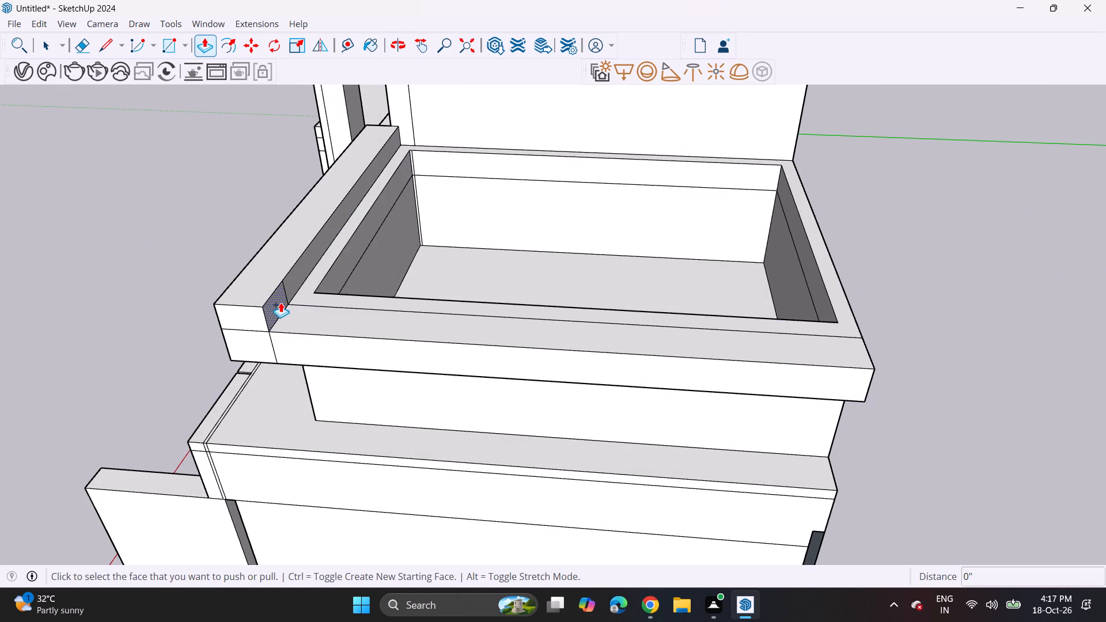
# Extend the raised front strip along the outer side overhang, and its inner face about 22' 1 1/8" across the opening as a roof slab.
pyautogui.click(279, 306)
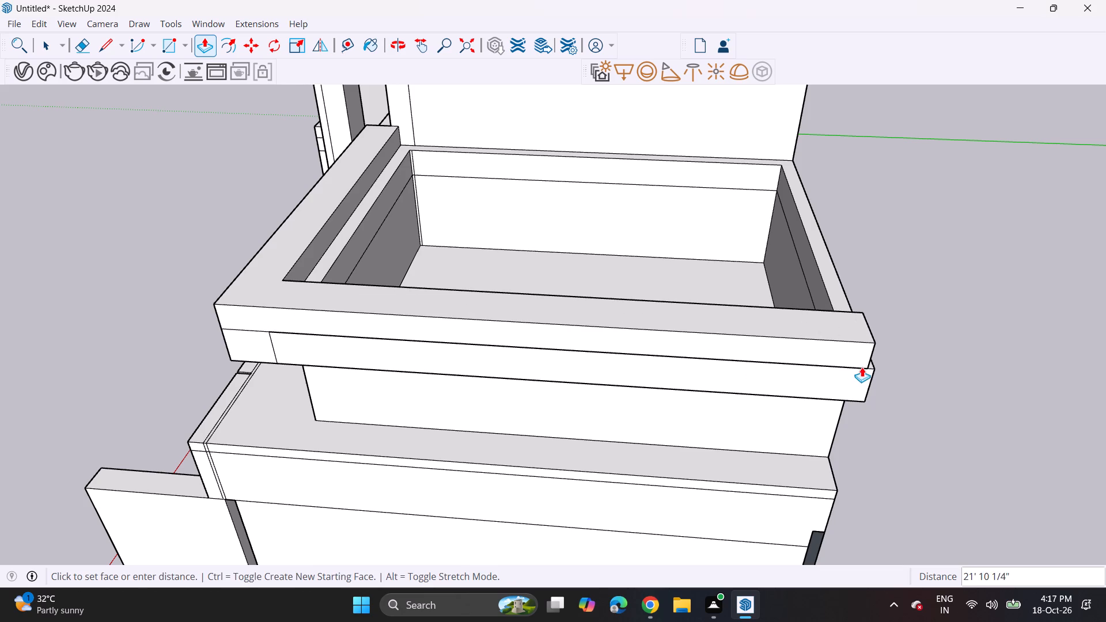
pyautogui.click(871, 369)
pyautogui.click(320, 253)
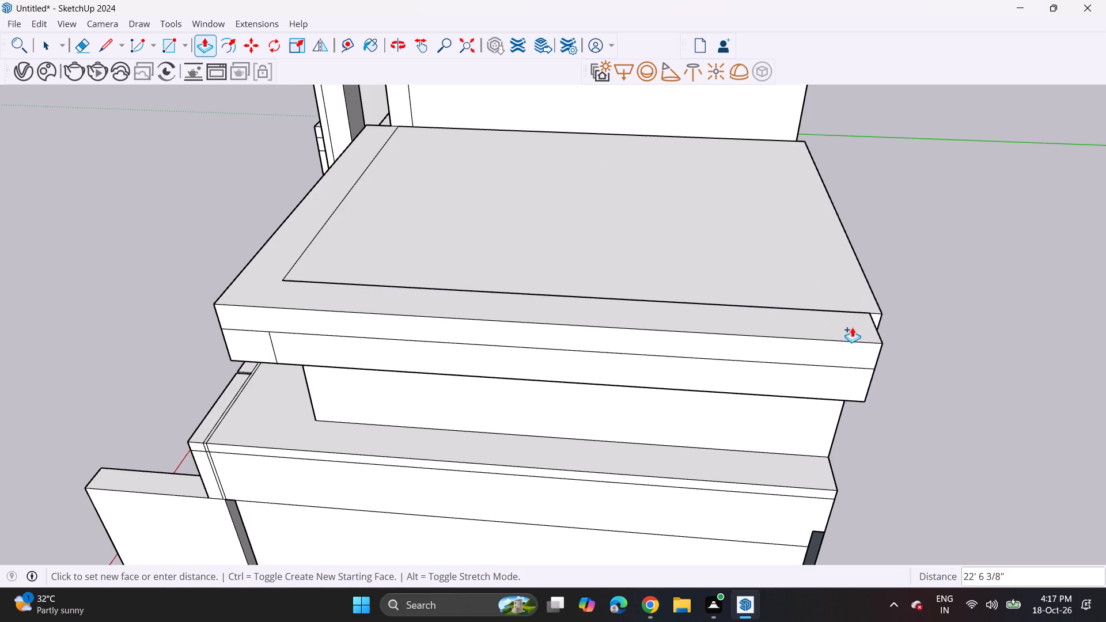
pyautogui.click(878, 361)
# Push the L-shaped border on top of the roof slab down about 9 13/16" and repeat on the enclosed top face.
pyautogui.moveTo(259, 377); pyautogui.dragTo(681, 283, button='middle')
pyautogui.keyDown('shift'); pyautogui.moveTo(658, 273); pyautogui.dragTo(623, 339, button='middle'); pyautogui.keyUp('shift')
pyautogui.click(636, 216)
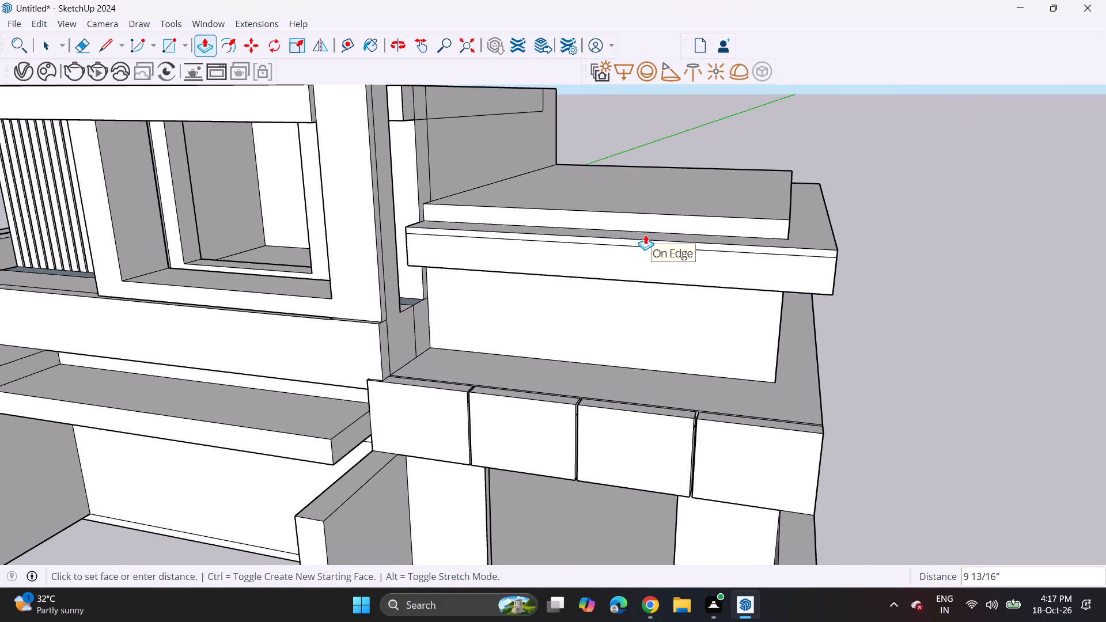
pyautogui.click(645, 234)
pyautogui.doubleClick(647, 198)
# Examine the villa's front elevation with the side block's overhanging roof slab.
pyautogui.moveTo(618, 280); pyautogui.dragTo(704, 175, button='middle')
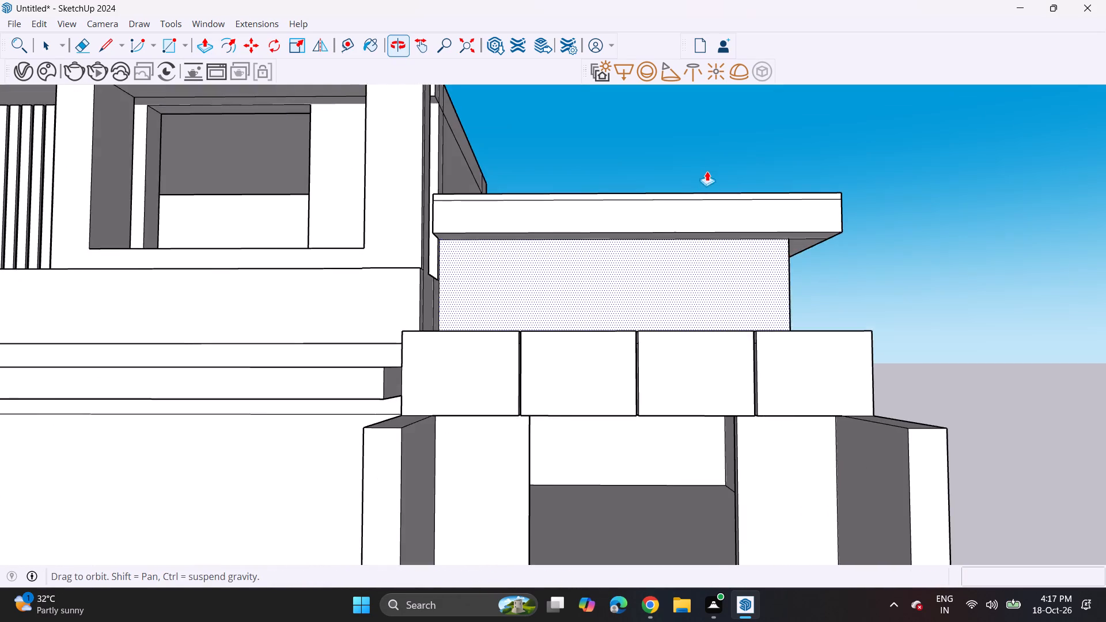
pyautogui.scroll(-7, 702, 179)
pyautogui.moveTo(567, 292); pyautogui.dragTo(597, 352, button='middle')
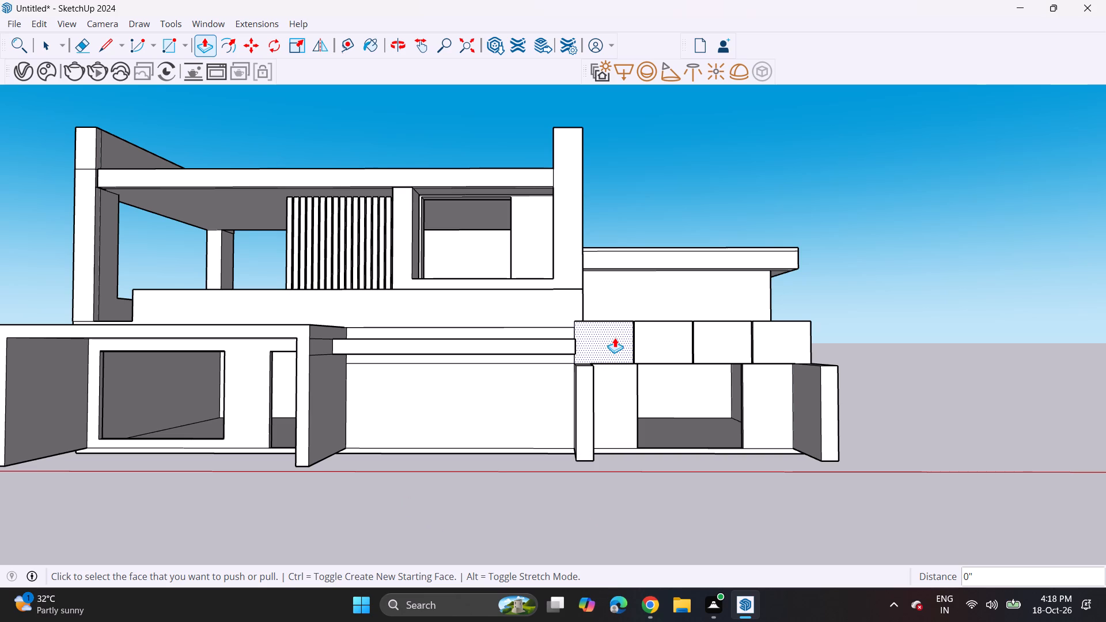
pyautogui.scroll(3, 627, 331)
pyautogui.scroll(1, 560, 369)
pyautogui.moveTo(535, 370); pyautogui.dragTo(600, 376, button='middle')
pyautogui.moveTo(597, 373); pyautogui.dragTo(543, 363, button='middle')
pyautogui.scroll(1, 556, 365)
pyautogui.scroll(-5, 524, 361)
pyautogui.keyDown('shift'); pyautogui.moveTo(391, 389); pyautogui.dragTo(563, 415, button='middle'); pyautogui.keyUp('shift')
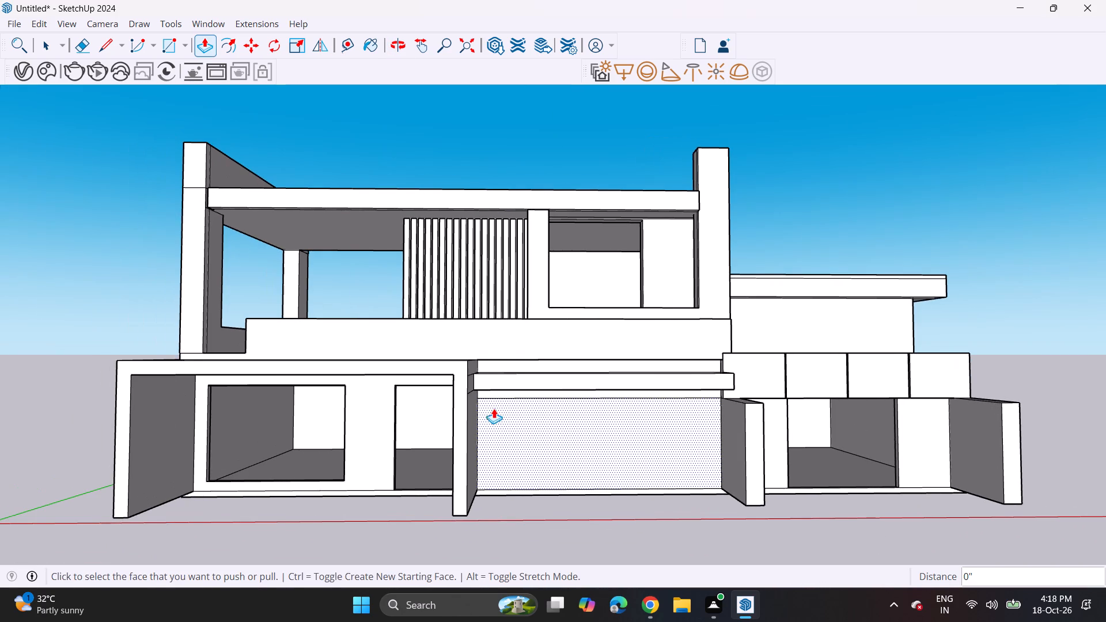
pyautogui.scroll(-2, 494, 408)
pyautogui.moveTo(503, 419); pyautogui.dragTo(475, 418, button='middle')
pyautogui.keyDown('shift'); pyautogui.scroll(1, 499, 416); pyautogui.keyUp('shift')
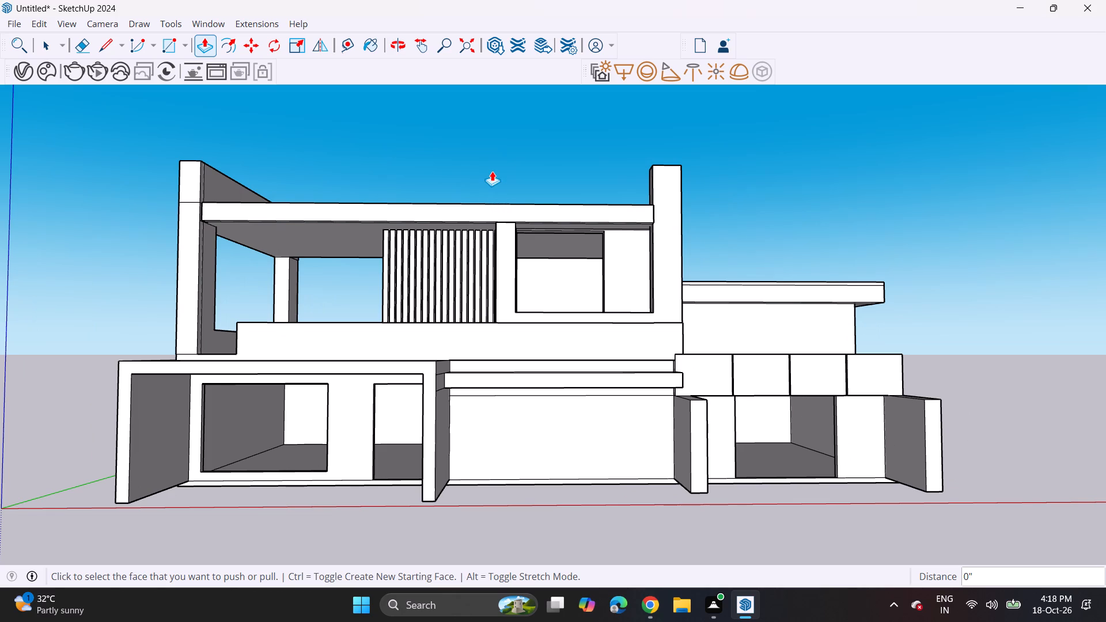
# Remove the leftover vertical edge and the dividing line on the top face of the tall pillar beside the upper window.
pyautogui.moveTo(498, 160); pyautogui.dragTo(557, 231, button='middle')
pyautogui.scroll(4, 691, 160)
pyautogui.moveTo(633, 168); pyautogui.dragTo(668, 208, button='middle')
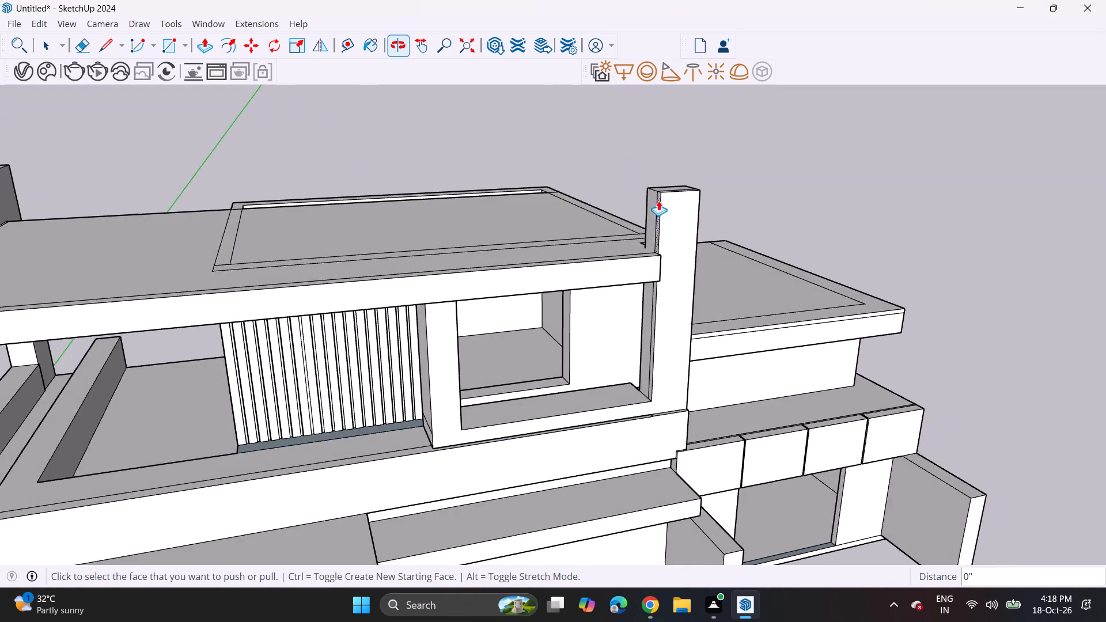
pyautogui.scroll(9, 657, 199)
pyautogui.press('space')
pyautogui.click(661, 229)
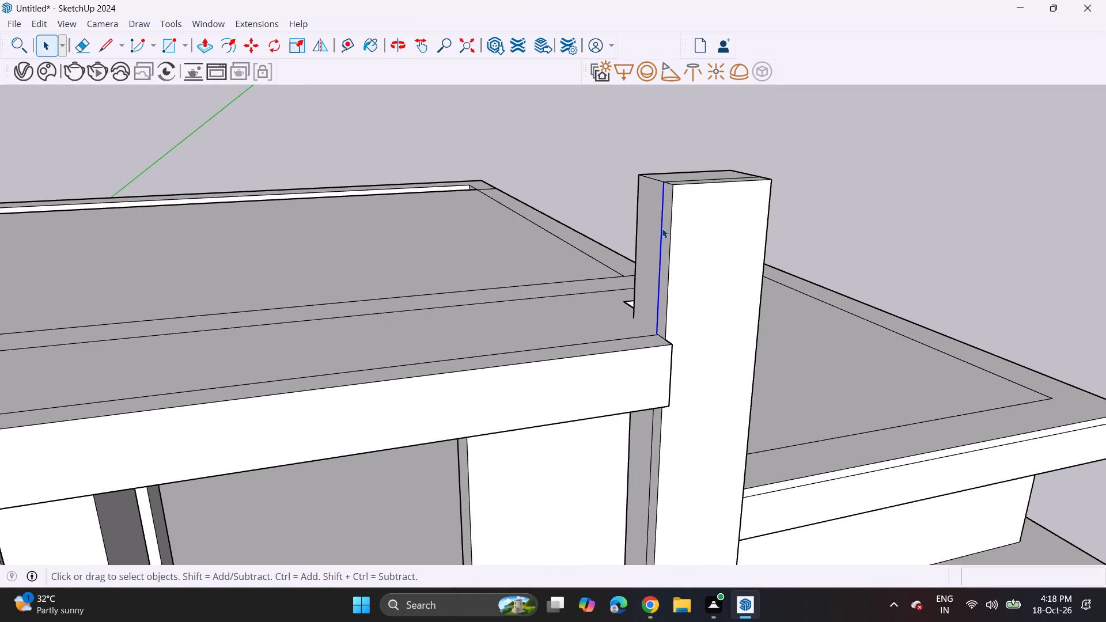
pyautogui.press('Delete')
pyautogui.scroll(2, 669, 217)
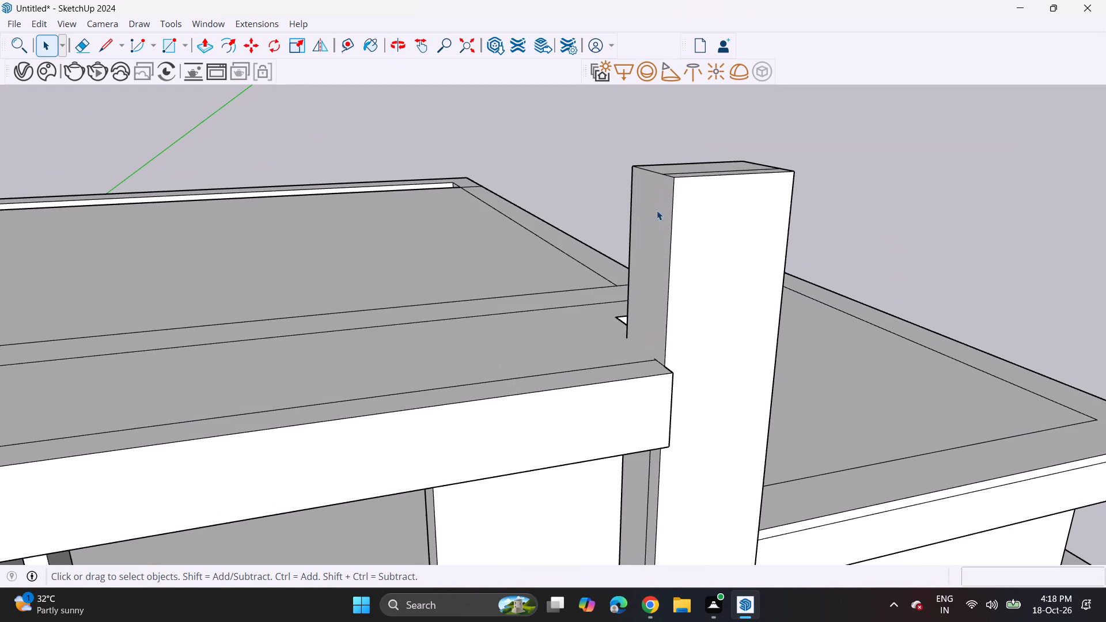
pyautogui.click(160, 44)
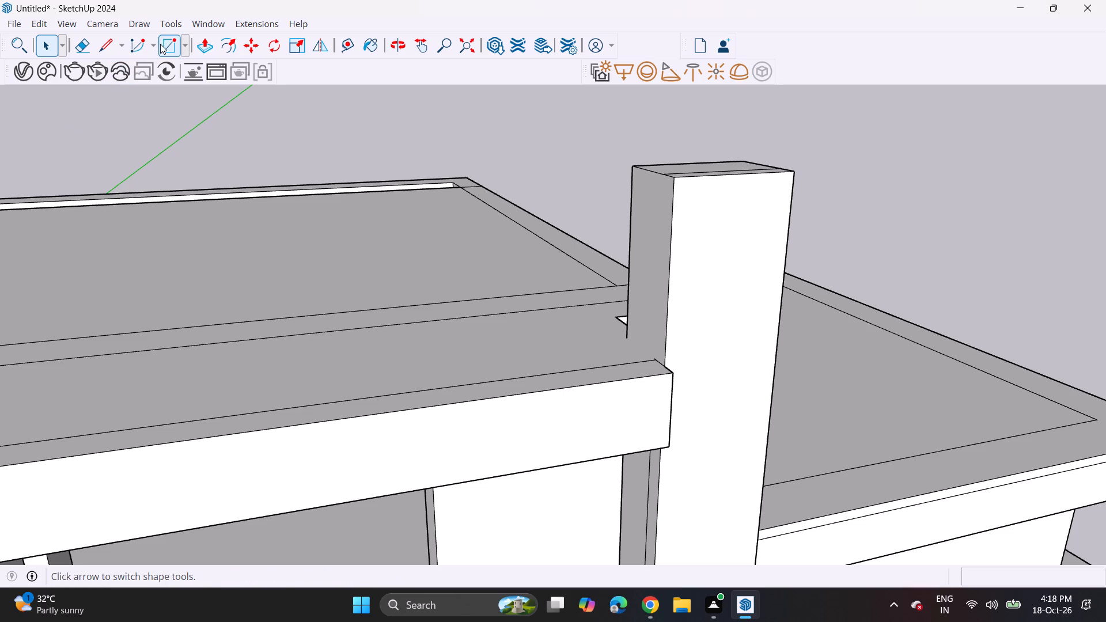
pyautogui.moveTo(686, 192); pyautogui.dragTo(624, 359, button='middle')
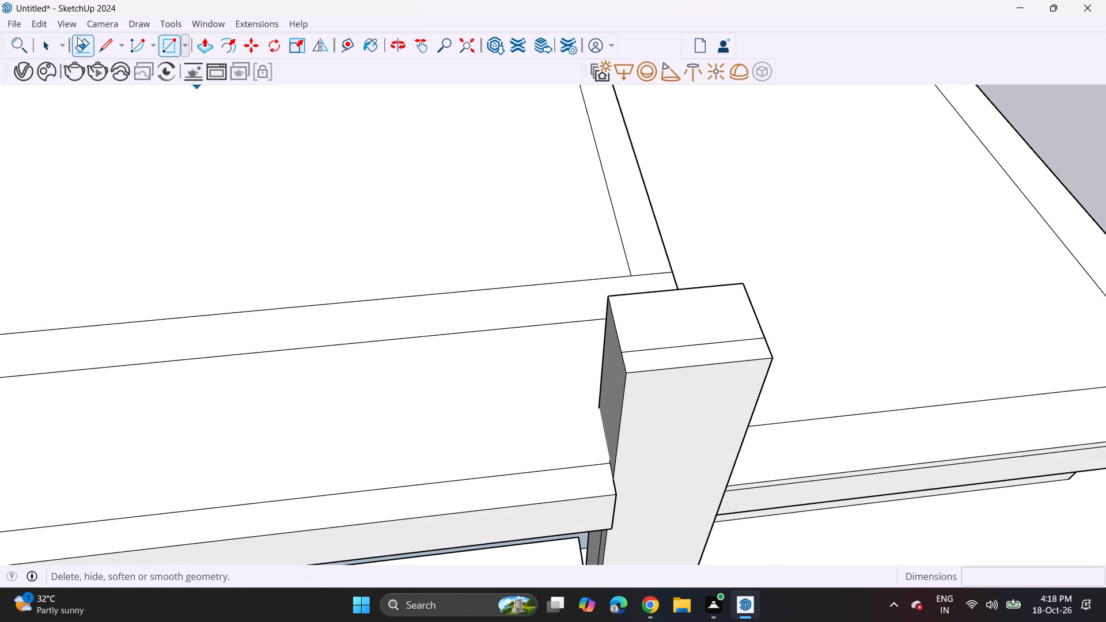
pyautogui.click(77, 37)
pyautogui.click(670, 349)
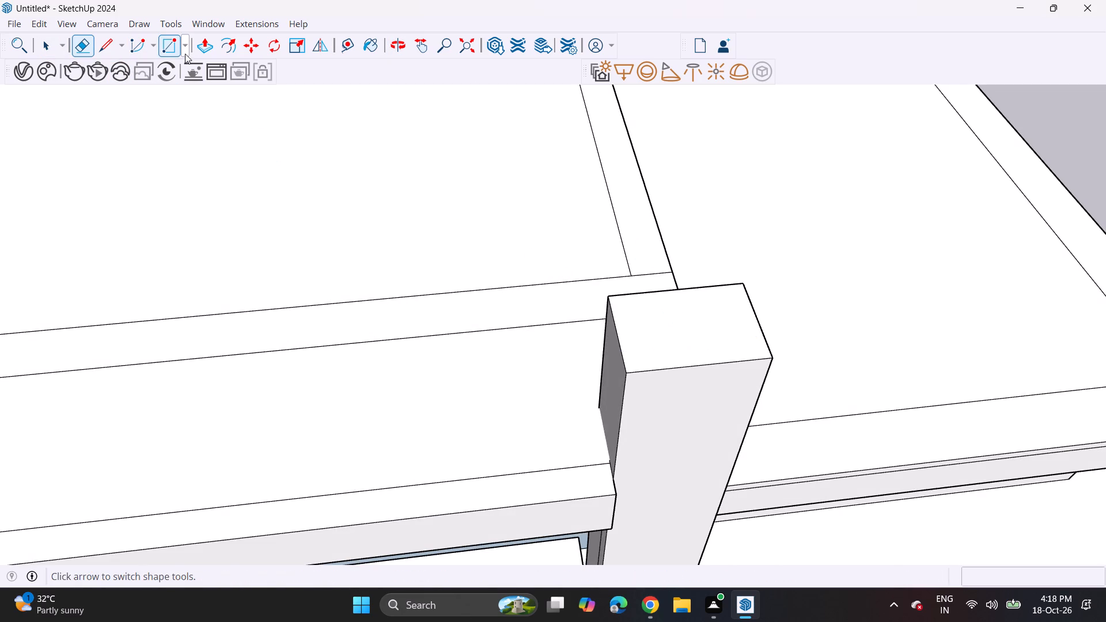
# Extrude the tall pillar's top face upward a little over 1' 4" as a separate segment.
pyautogui.click(196, 55)
pyautogui.click(678, 329)
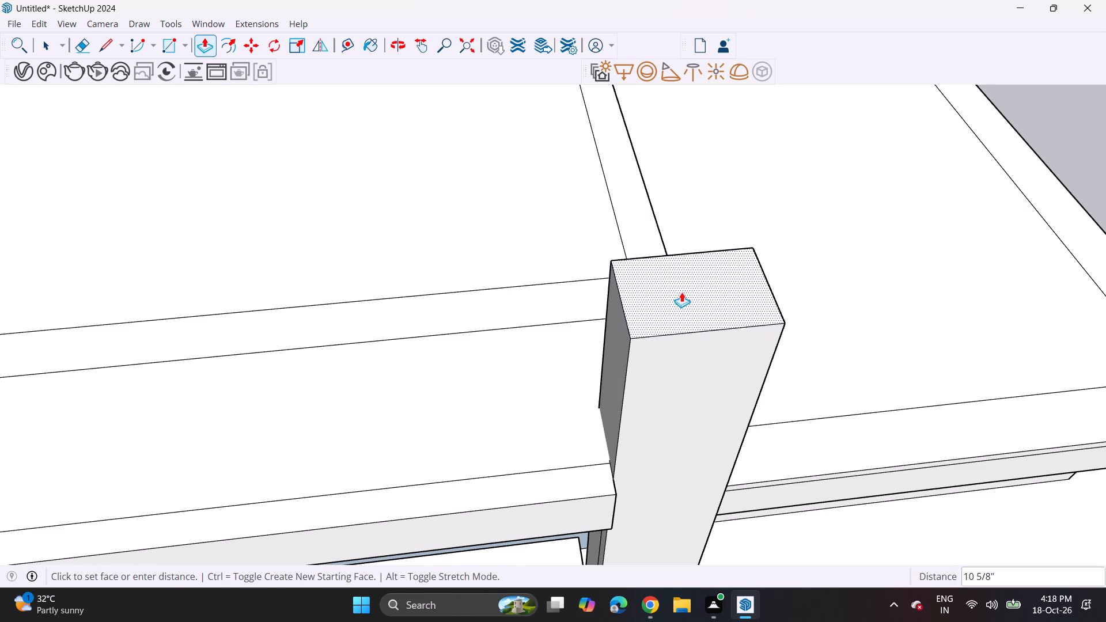
pyautogui.click(690, 263)
# Pull the pillar's new top segment about 23' 6 3/4" sideways above the main roof, past the slatted screen, as a horizontal beam.
pyautogui.click(628, 309)
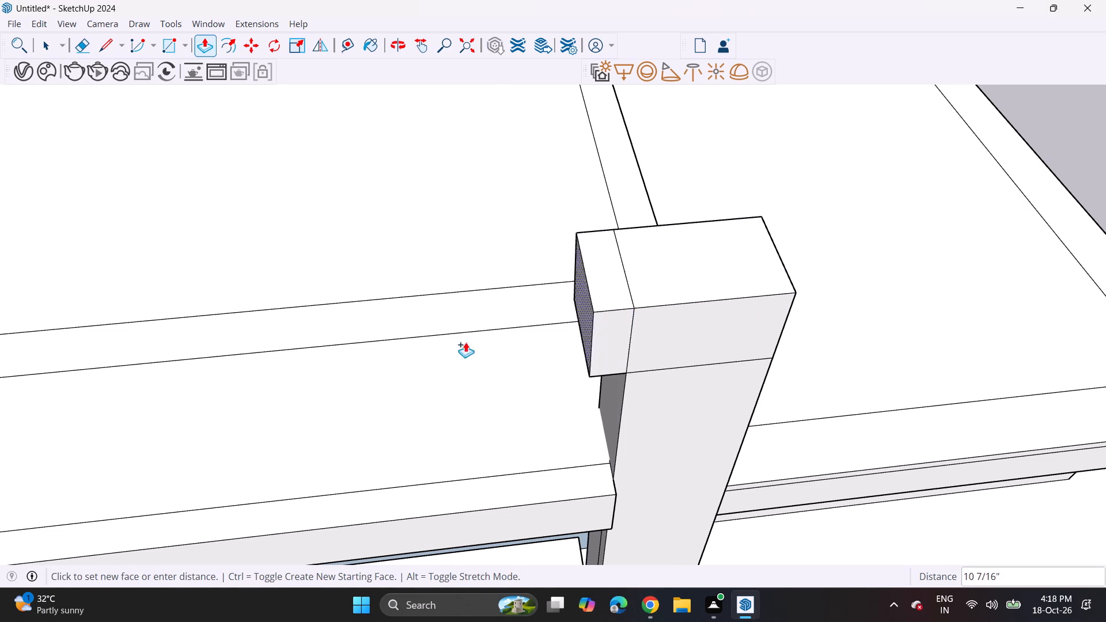
pyautogui.scroll(-4, 319, 371)
pyautogui.moveTo(365, 439); pyautogui.dragTo(637, 461, button='middle')
pyautogui.moveTo(637, 461); pyautogui.dragTo(594, 269, button='middle')
pyautogui.scroll(-7, 414, 327)
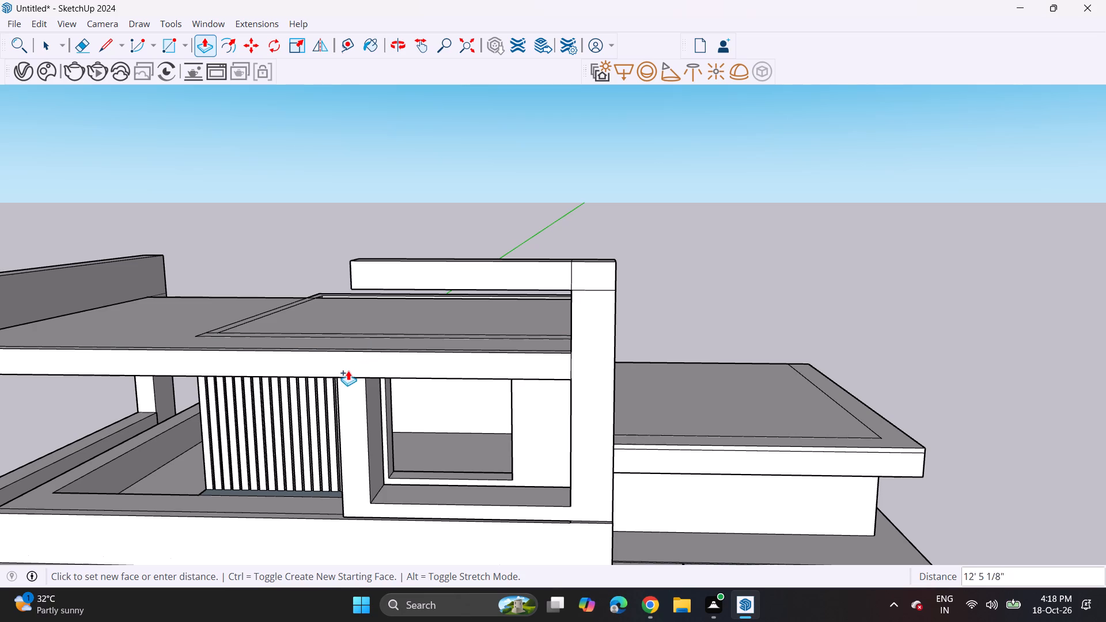
pyautogui.keyDown('shift'); pyautogui.moveTo(217, 377); pyautogui.dragTo(355, 330, button='middle'); pyautogui.keyUp('shift')
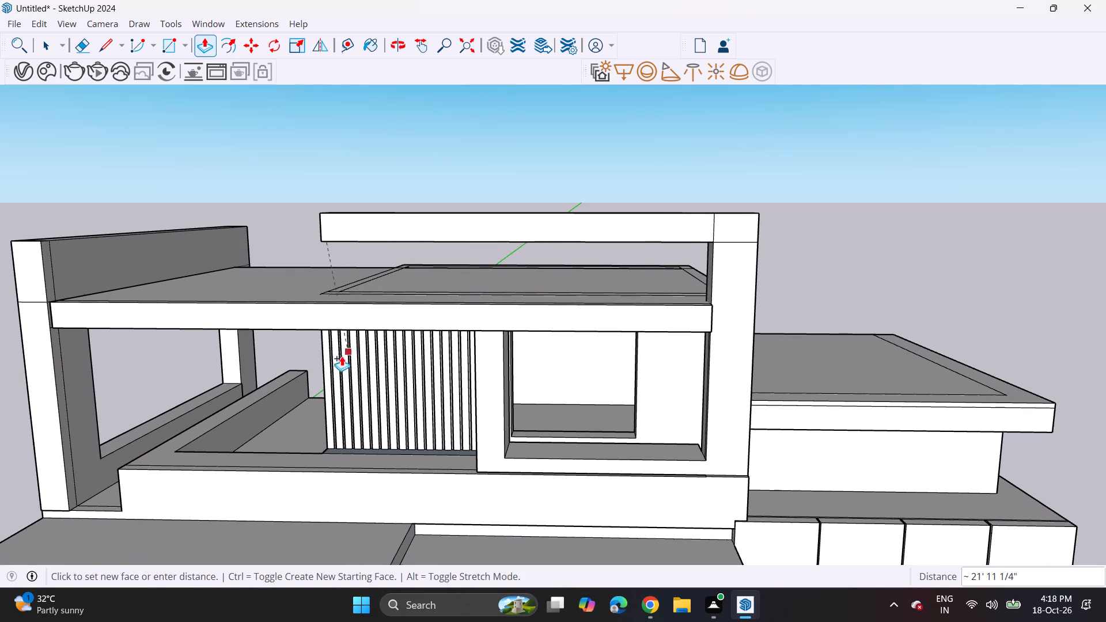
pyautogui.click(322, 391)
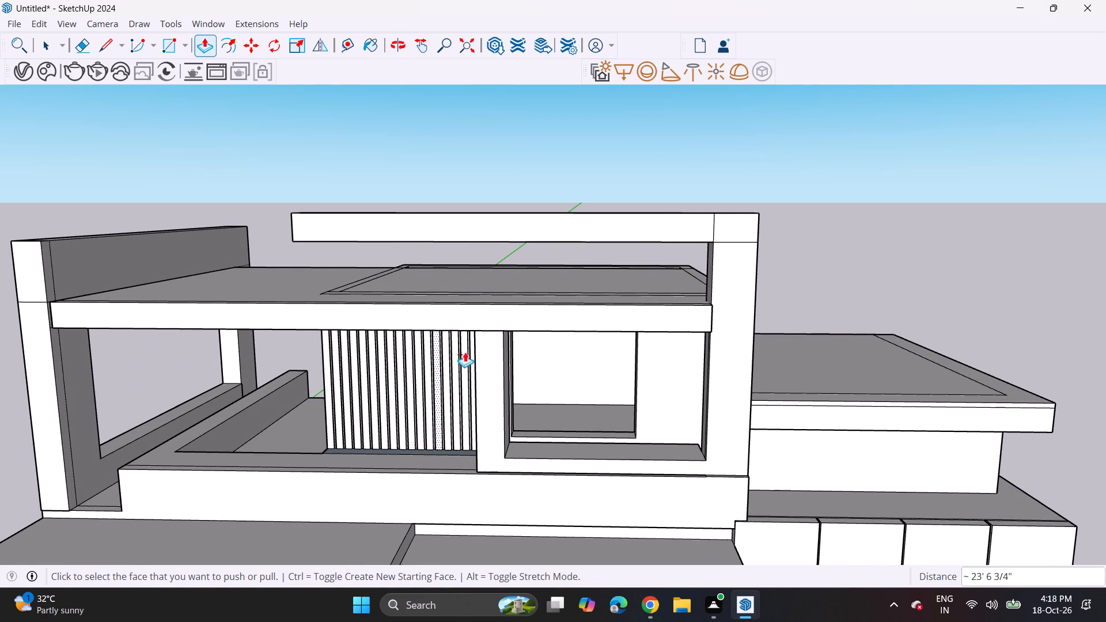
# Raise the front border strip of the main roof about 3' 5 13/16" as a parapet, aligned with the pillar's segment line.
pyautogui.moveTo(721, 256); pyautogui.dragTo(566, 315, button='middle')
pyautogui.scroll(1, 536, 323)
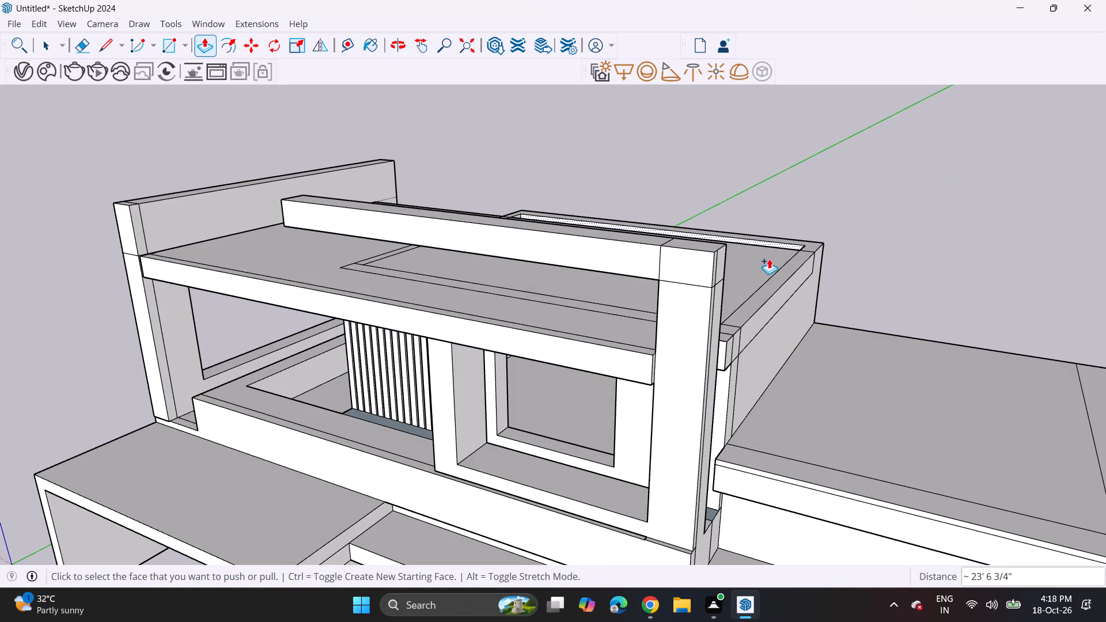
pyautogui.moveTo(782, 245); pyautogui.dragTo(336, 319, button='middle')
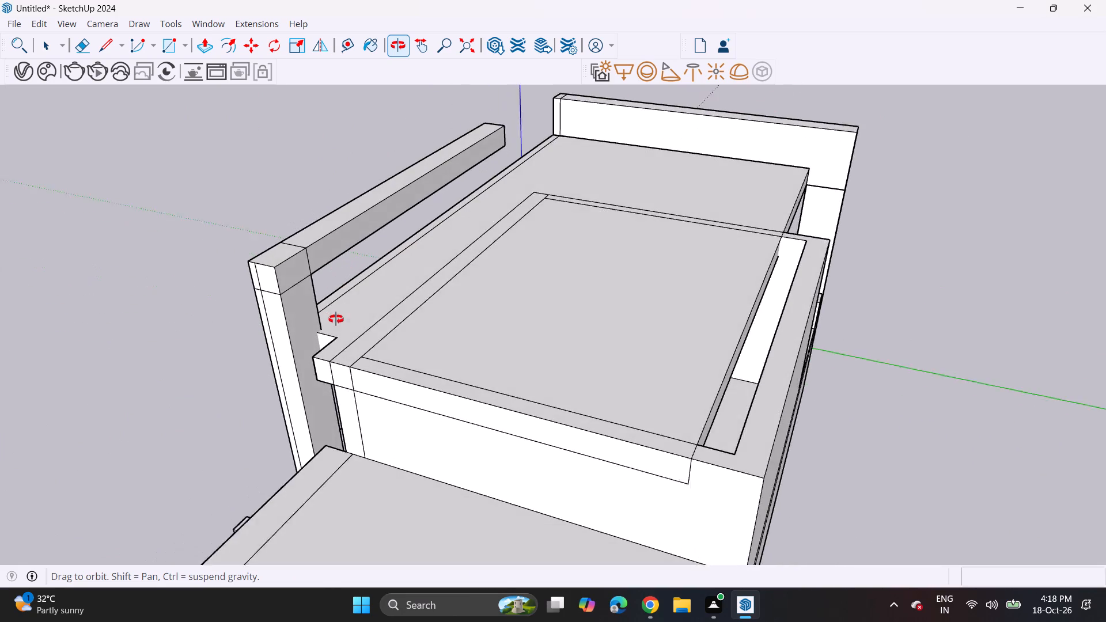
pyautogui.moveTo(336, 319); pyautogui.dragTo(340, 327, button='middle')
pyautogui.click(362, 365)
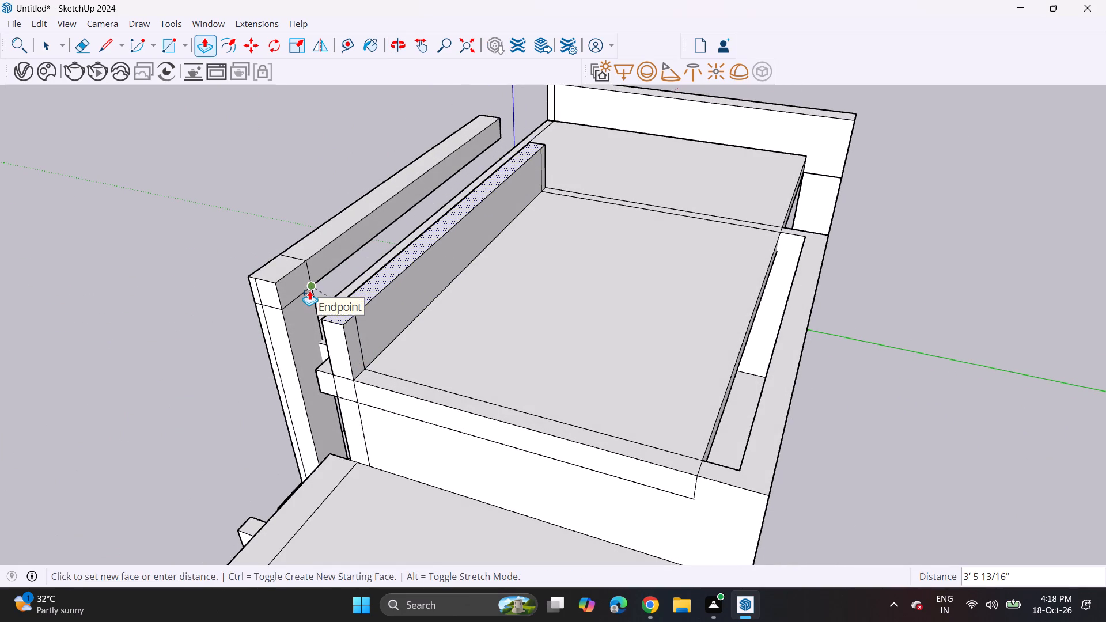
pyautogui.click(309, 290)
# Extend parapet walls from the front parapet along both roof sides, about 17' 9 5/16" and 21' 3 1/8" to the rear.
pyautogui.doubleClick(355, 358)
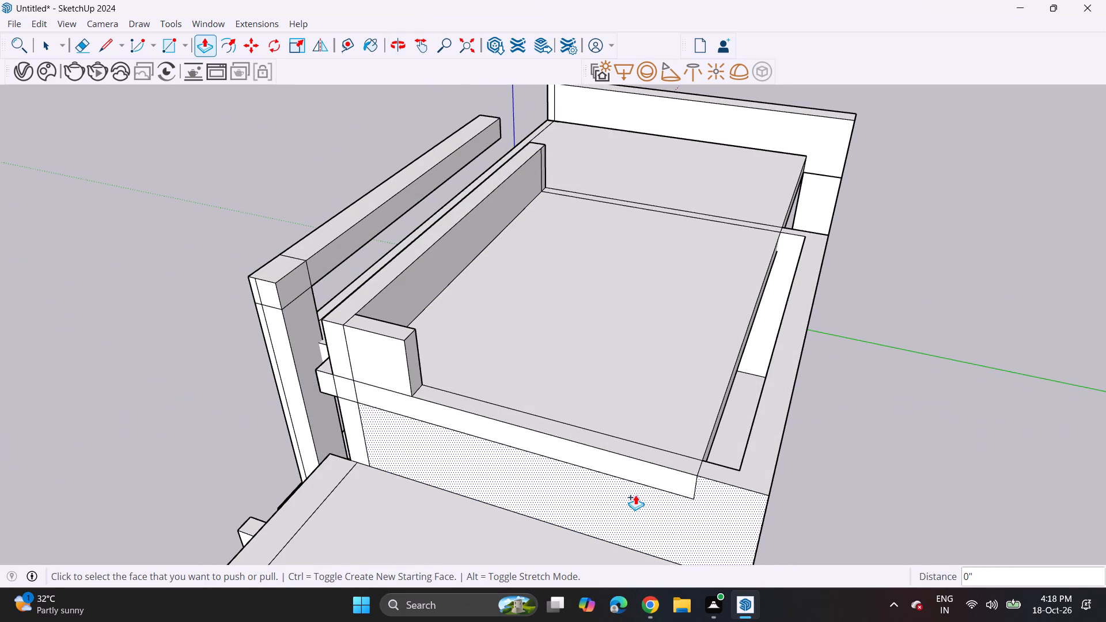
pyautogui.click(413, 369)
pyautogui.click(768, 496)
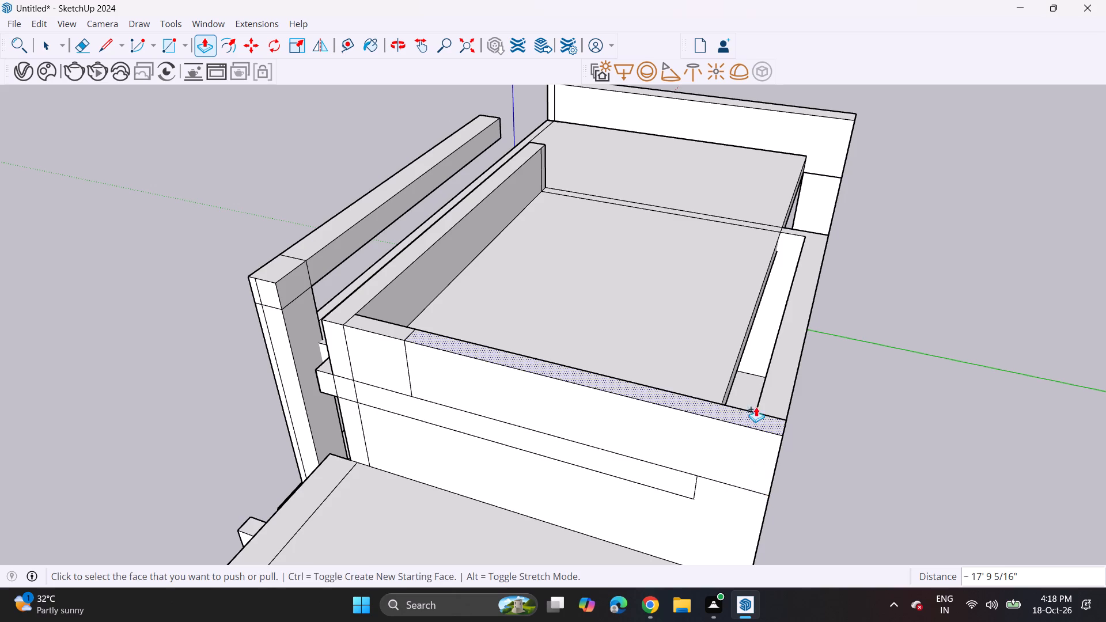
pyautogui.moveTo(563, 209); pyautogui.dragTo(443, 173, button='middle')
pyautogui.click(575, 160)
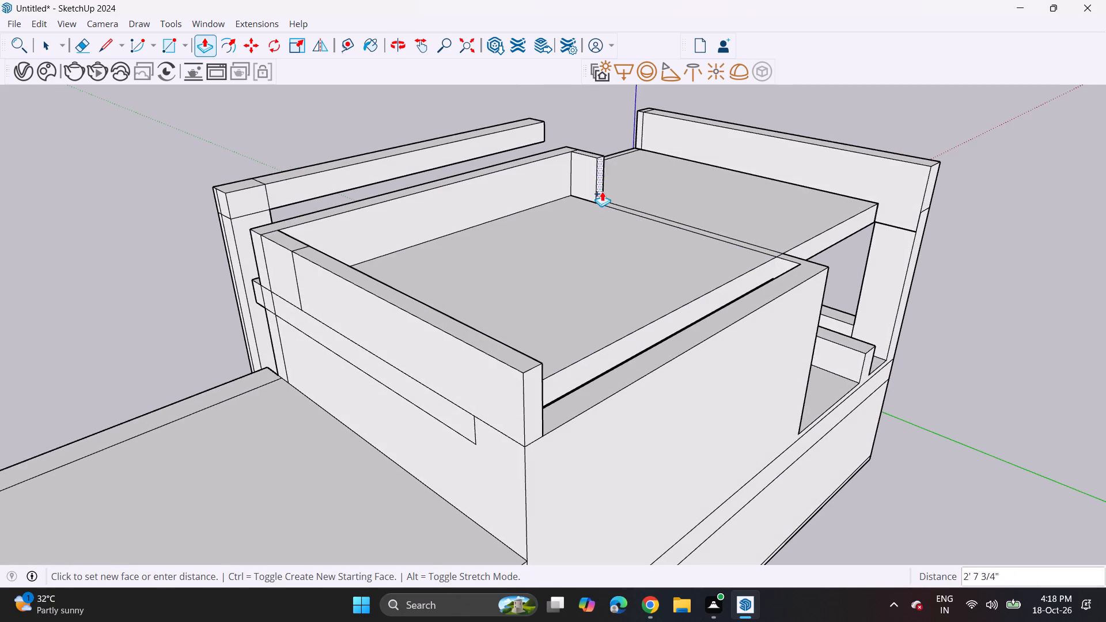
pyautogui.click(805, 314)
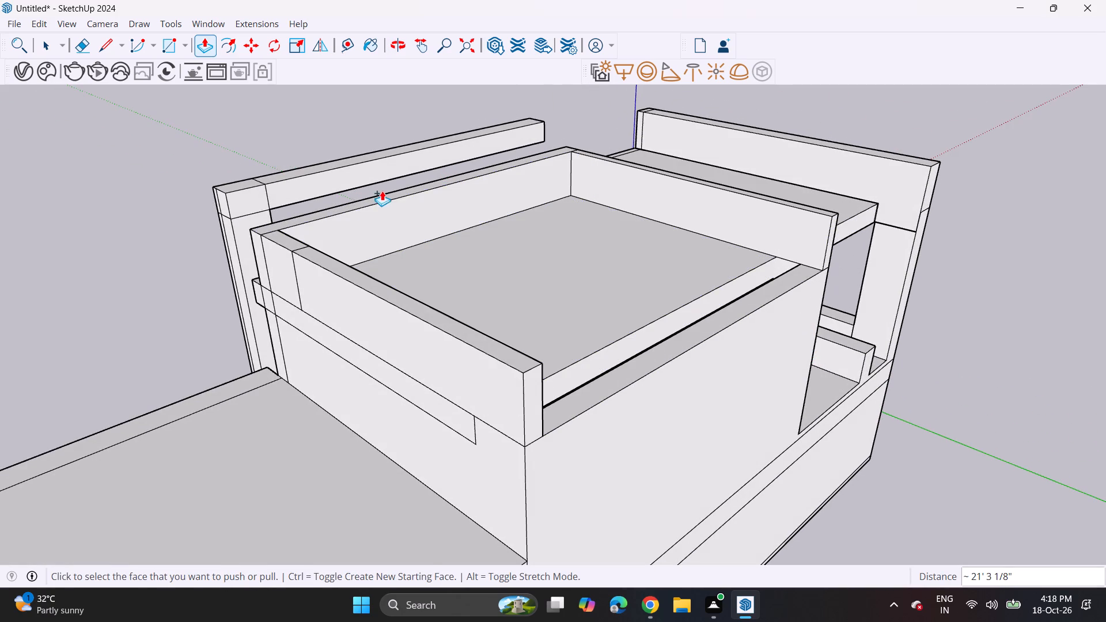
# Cap the parapet enclosure and its side walls with a slab about 5 5/8" thick, pulled about 21' 3 1/8" back from the front.
pyautogui.click(282, 221)
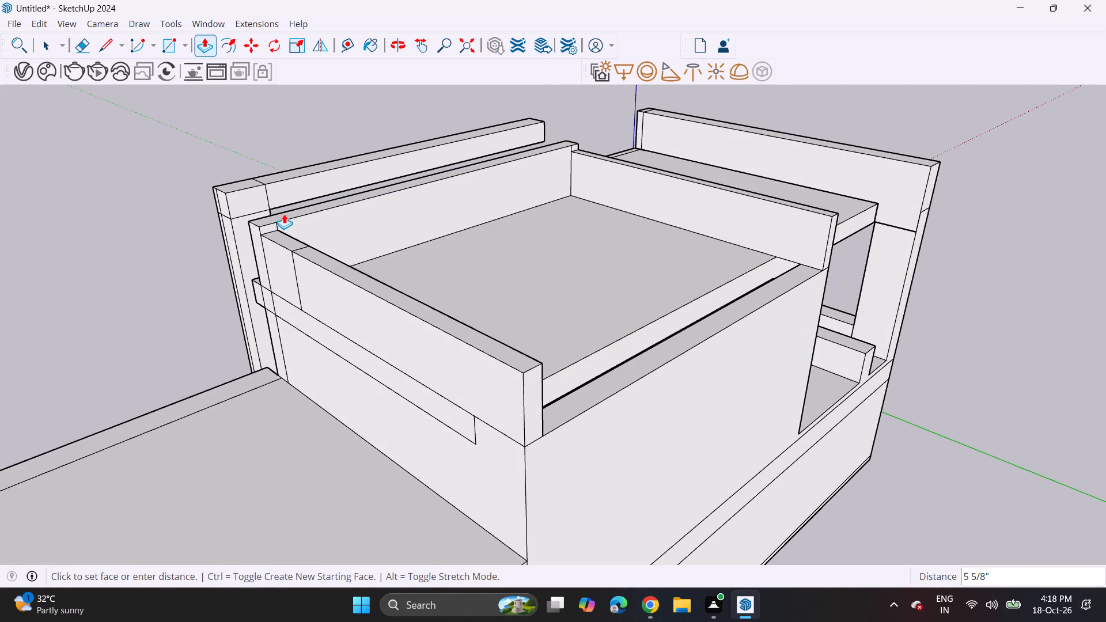
pyautogui.click(286, 211)
pyautogui.click(295, 217)
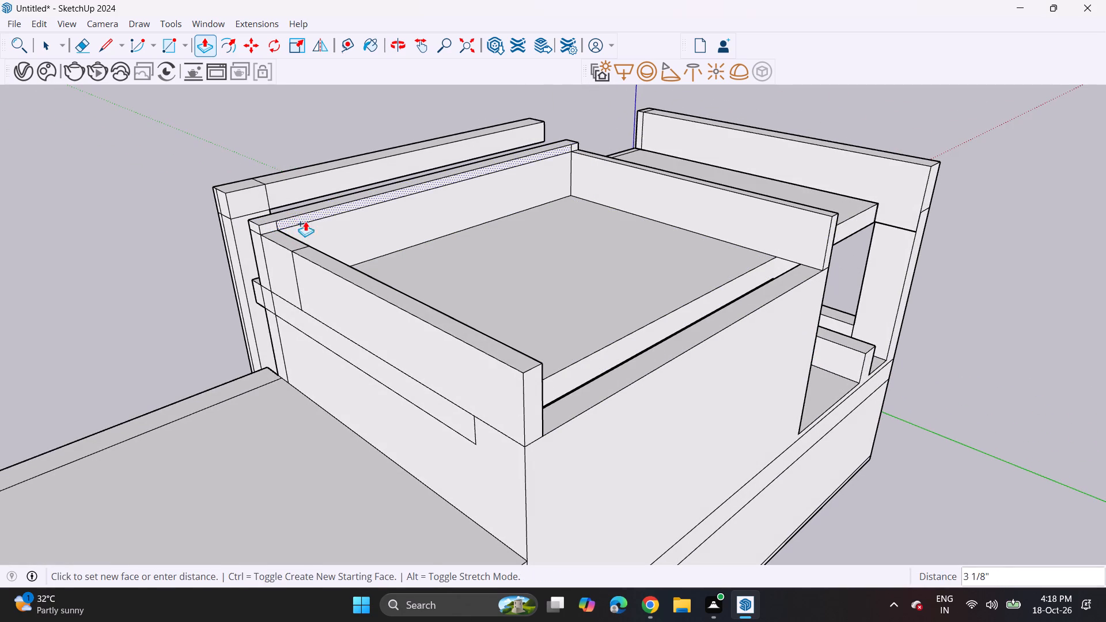
pyautogui.click(533, 395)
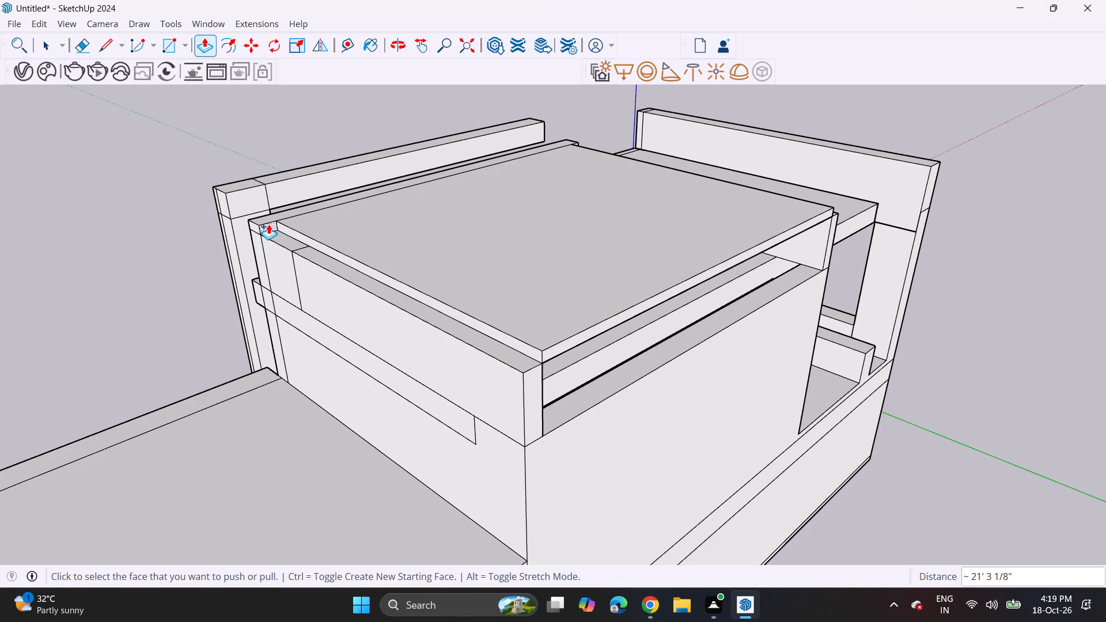
pyautogui.doubleClick(268, 224)
pyautogui.moveTo(619, 188); pyautogui.dragTo(272, 219, button='middle')
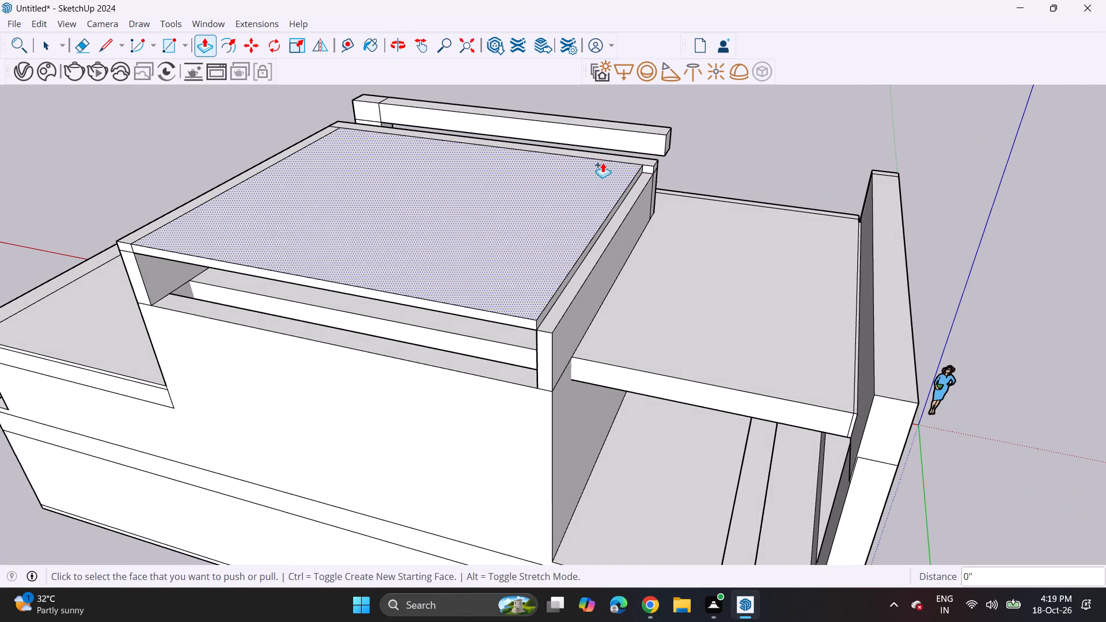
pyautogui.doubleClick(645, 172)
# Extend the free end of the horizontal roof beam about 2' 2 11/16" as a separate segment.
pyautogui.moveTo(751, 162); pyautogui.dragTo(162, 159, button='middle')
pyautogui.scroll(1, 745, 162)
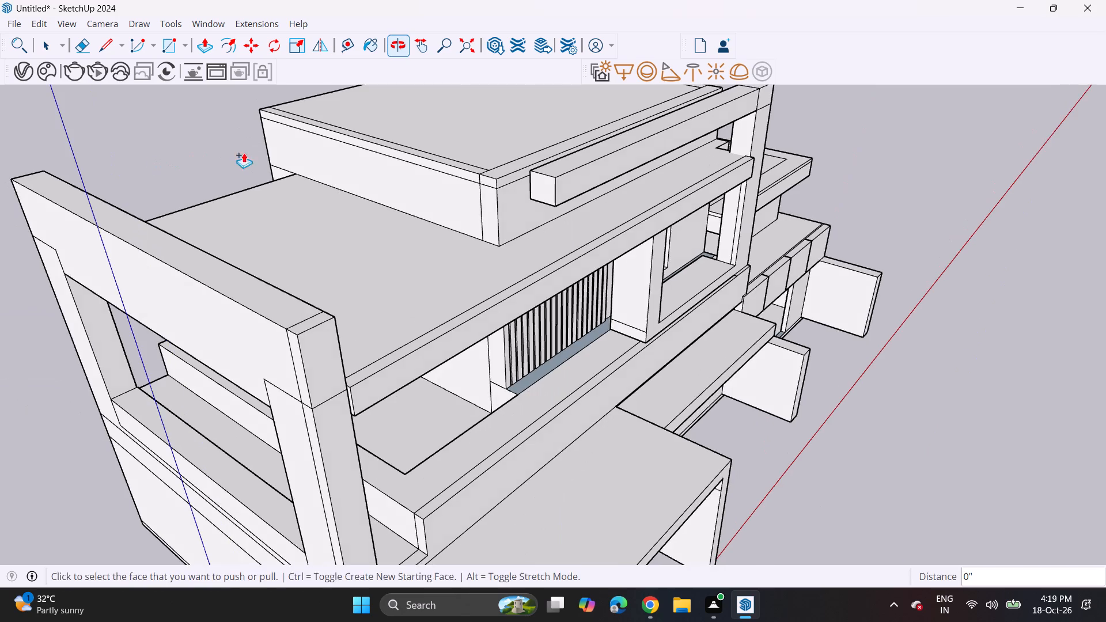
pyautogui.moveTo(736, 104); pyautogui.dragTo(529, 18, button='middle')
pyautogui.scroll(1, 734, 104)
pyautogui.moveTo(693, 210); pyautogui.dragTo(574, 155, button='middle')
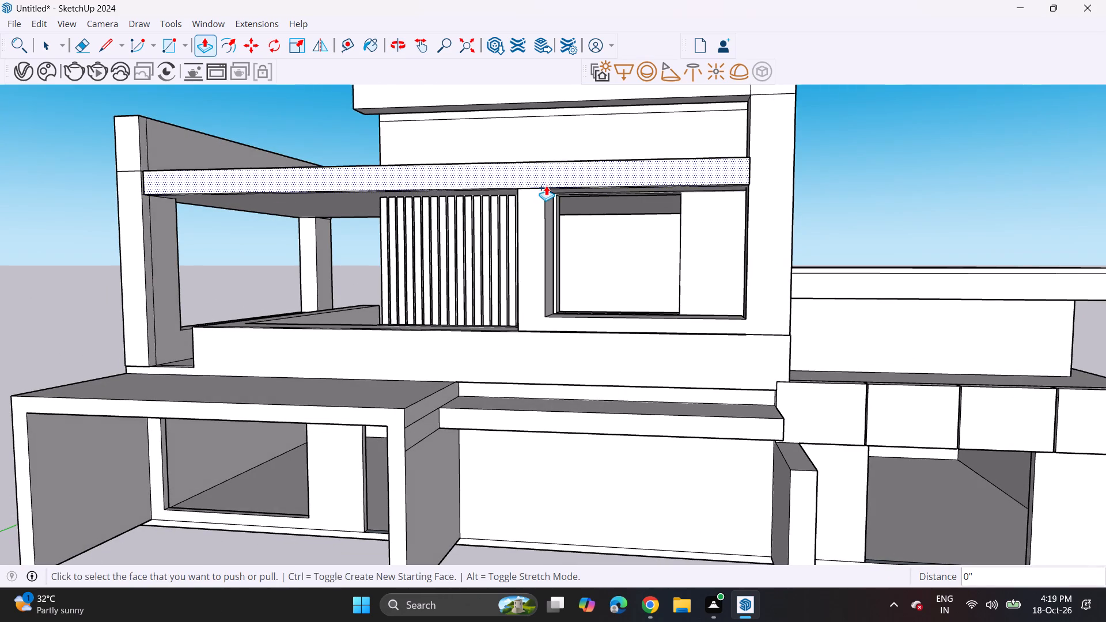
pyautogui.moveTo(412, 166); pyautogui.dragTo(760, 245, button='middle')
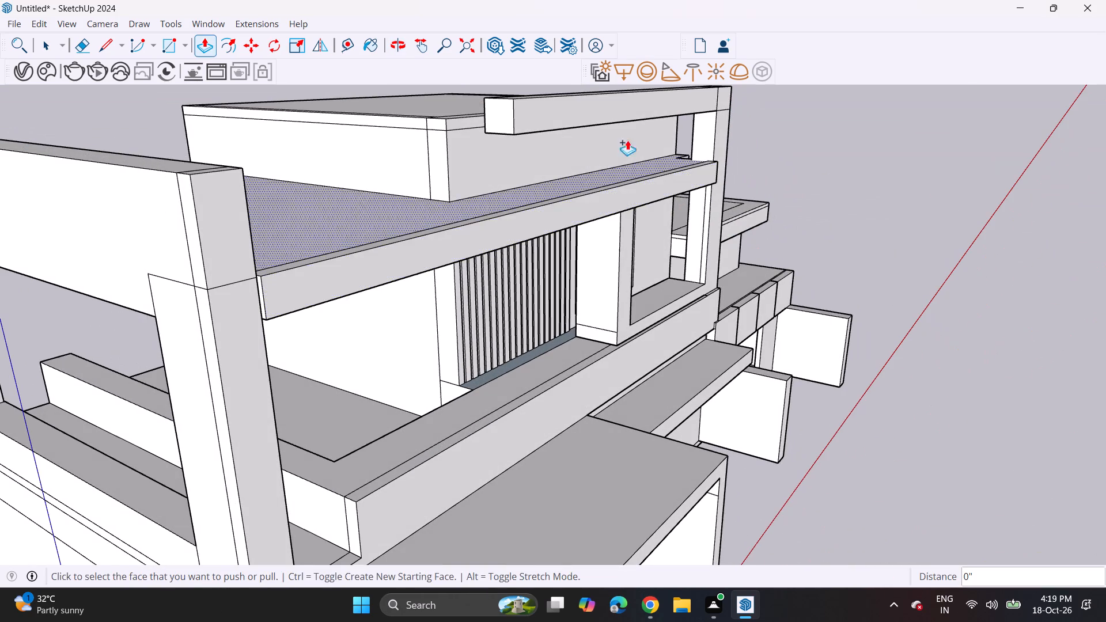
pyautogui.moveTo(479, 124); pyautogui.dragTo(485, 225, button='middle')
pyautogui.scroll(5, 516, 238)
pyautogui.click(493, 258)
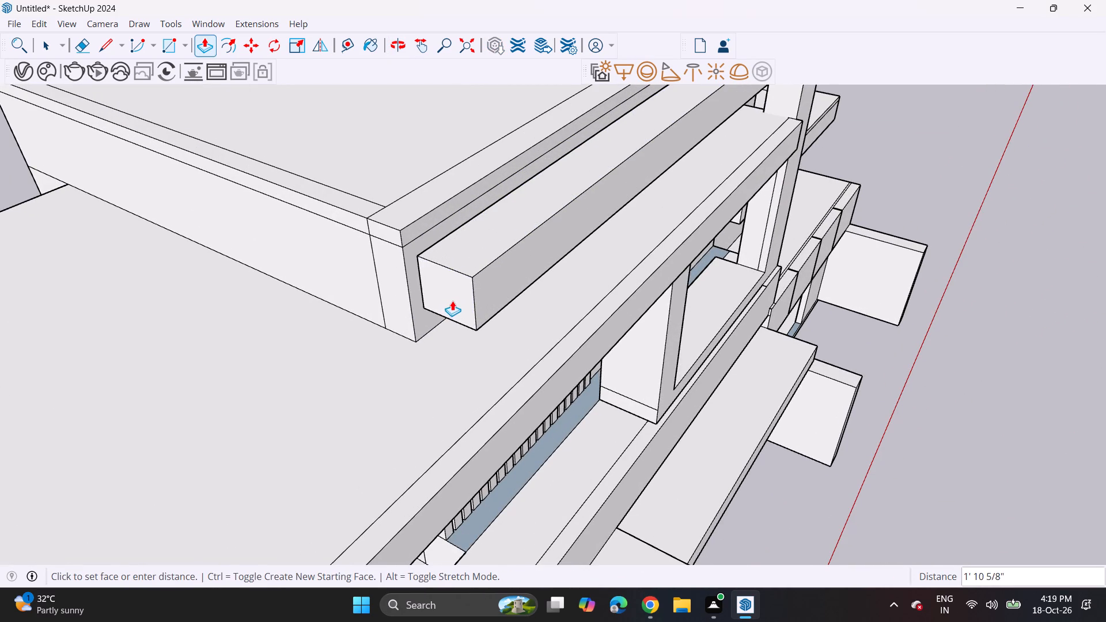
pyautogui.click(447, 312)
# Pull the beam's rear face, including its new end segment, about 24' 11 5/8" back over the roof as an overhanging slab.
pyautogui.moveTo(360, 268); pyautogui.dragTo(728, 267, button='middle')
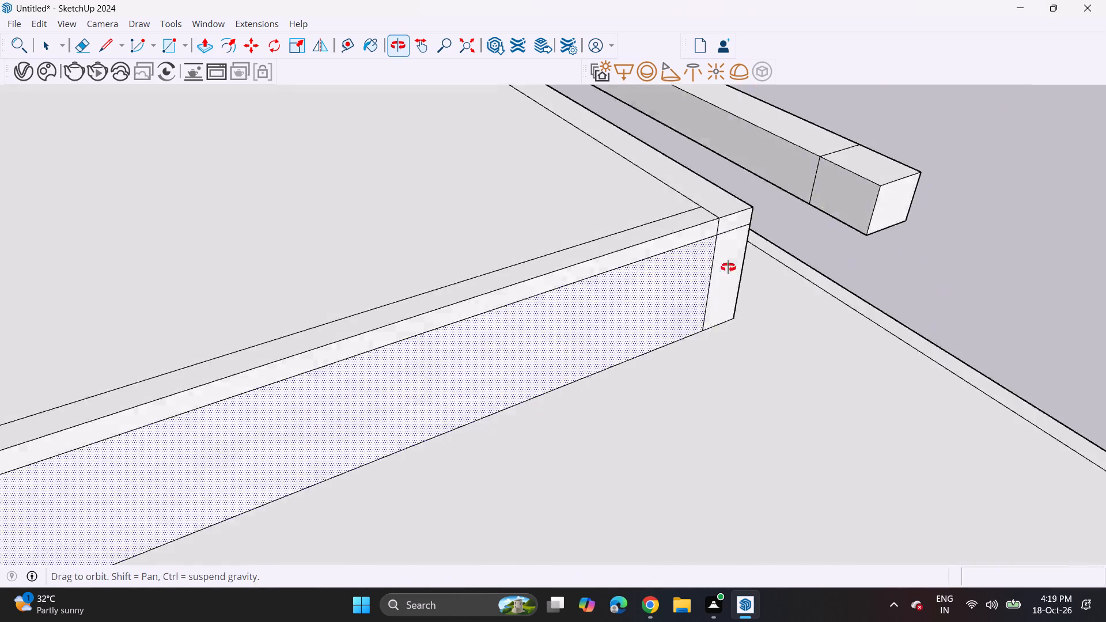
pyautogui.moveTo(728, 267); pyautogui.dragTo(737, 265, button='middle')
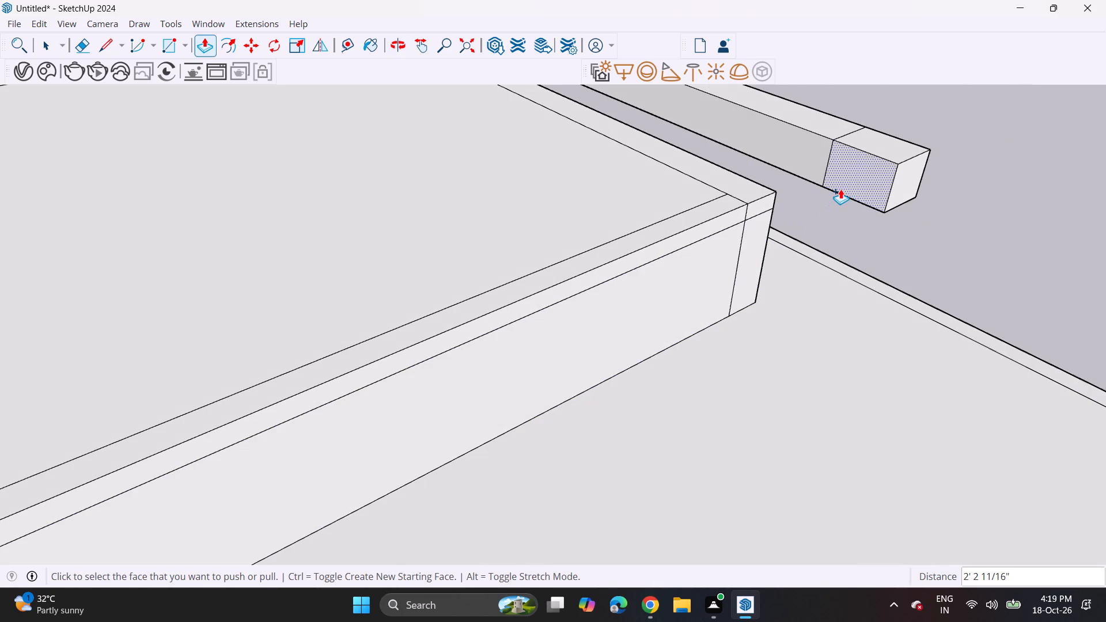
pyautogui.moveTo(788, 209); pyautogui.dragTo(733, 149, button='middle')
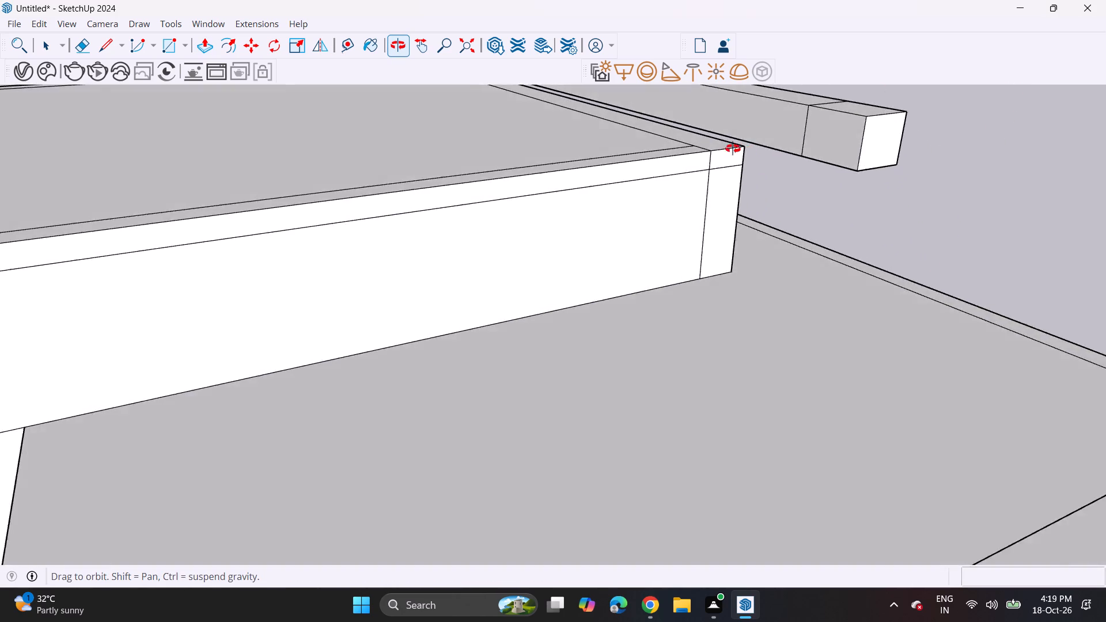
pyautogui.moveTo(733, 149); pyautogui.dragTo(623, 138, button='middle')
pyautogui.scroll(-1, 623, 138)
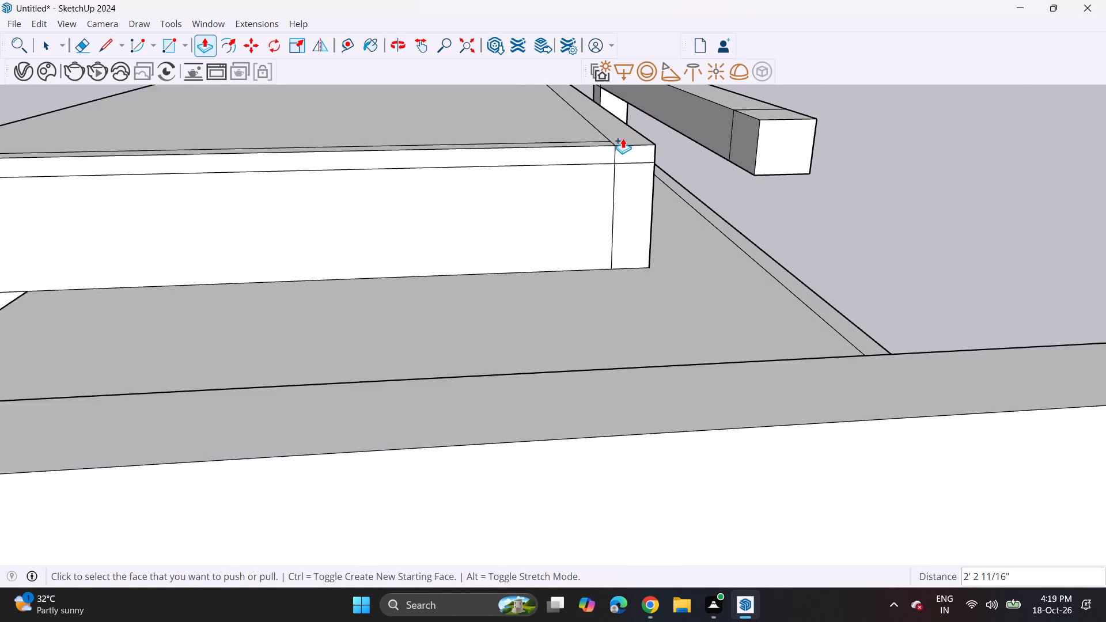
pyautogui.scroll(-2, 623, 138)
pyautogui.click(671, 123)
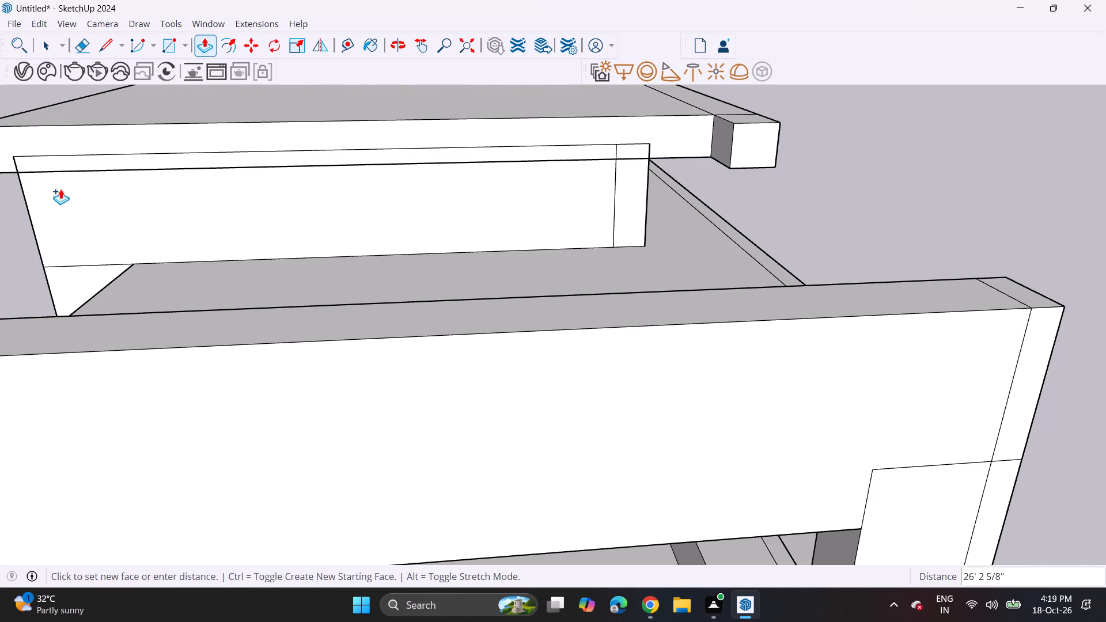
pyautogui.moveTo(33, 223); pyautogui.dragTo(41, 221)
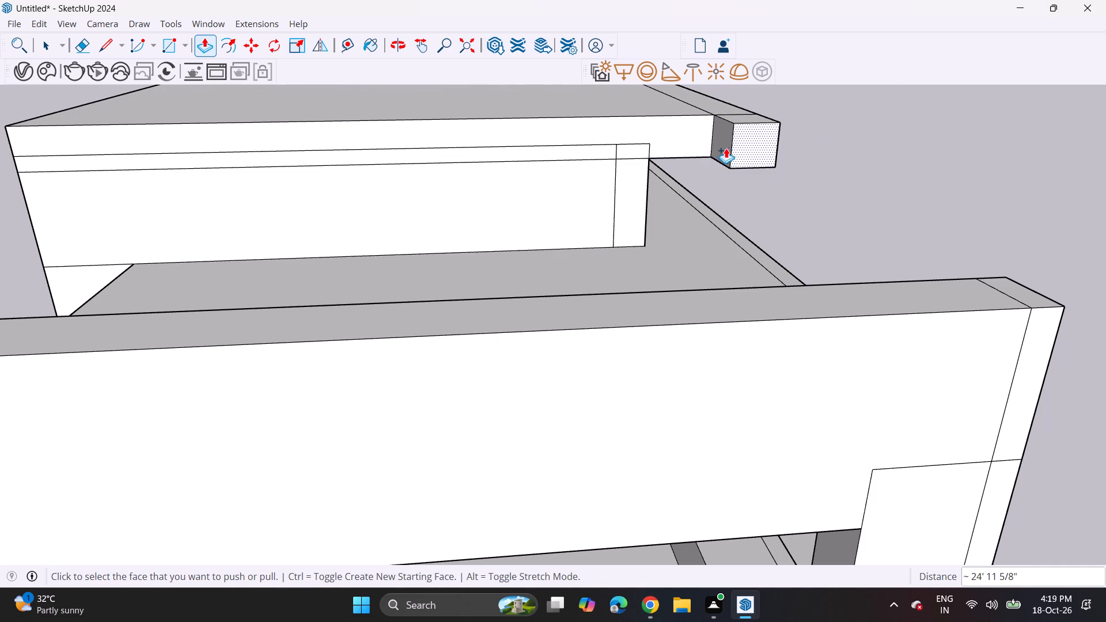
pyautogui.doubleClick(726, 148)
# Examine the overhanging top roof slab from below and from the villa's front elevation.
pyautogui.moveTo(822, 163); pyautogui.dragTo(288, 77, button='middle')
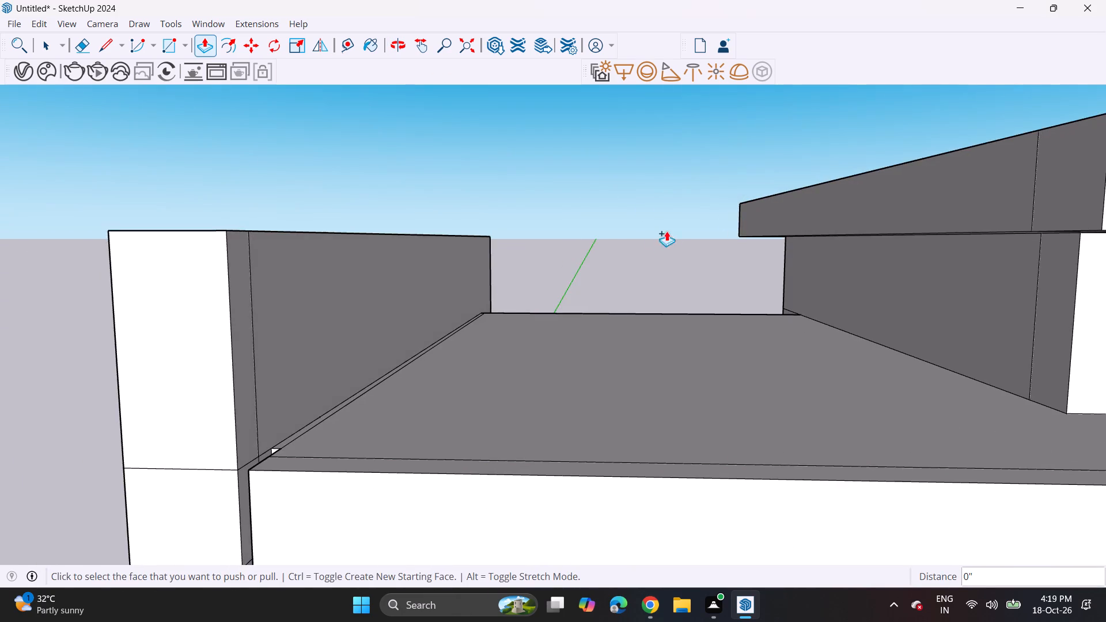
pyautogui.scroll(-9, 660, 234)
pyautogui.moveTo(901, 309); pyautogui.dragTo(757, 284, button='middle')
pyautogui.moveTo(728, 283); pyautogui.dragTo(714, 206, button='middle')
pyautogui.scroll(1, 725, 267)
pyautogui.scroll(-7, 700, 201)
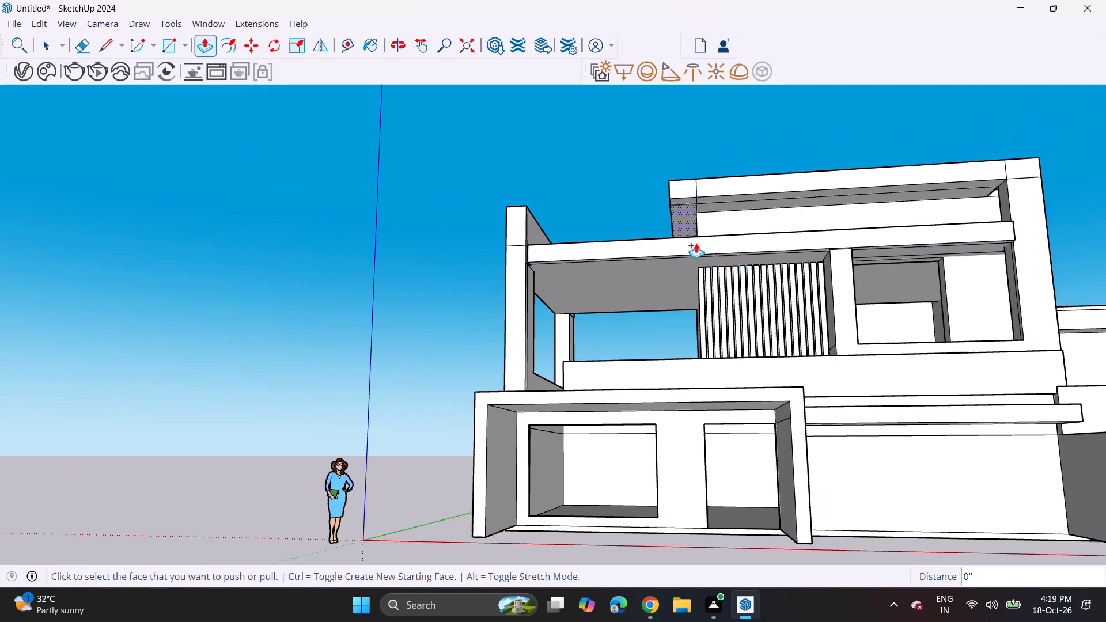
pyautogui.moveTo(835, 270); pyautogui.dragTo(737, 245, button='middle')
pyautogui.moveTo(726, 240); pyautogui.dragTo(753, 274, button='middle')
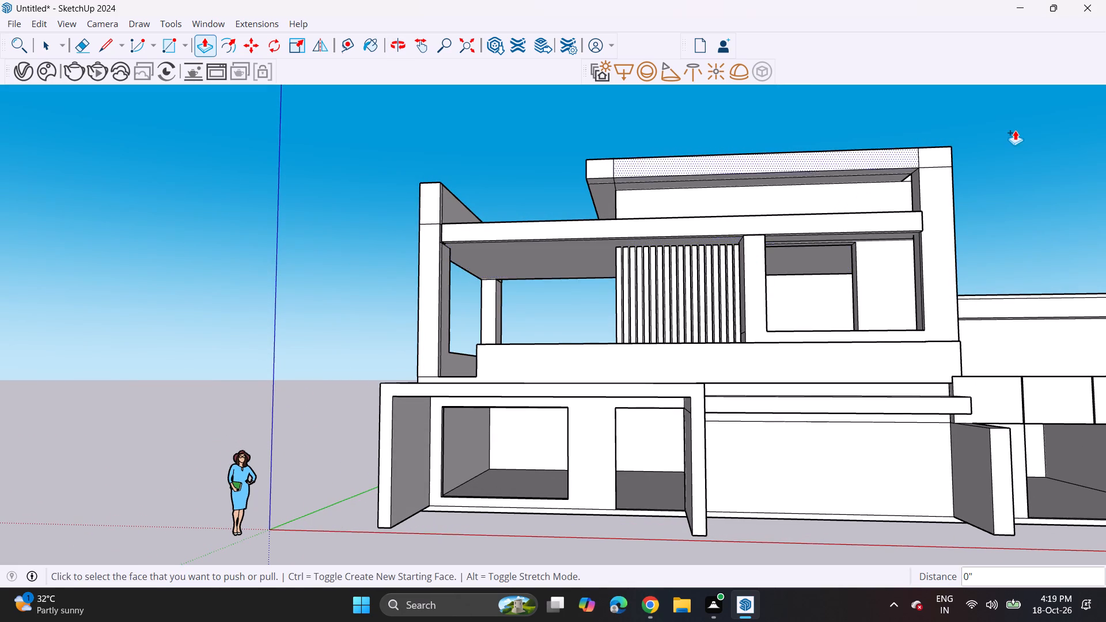
pyautogui.scroll(2, 1001, 134)
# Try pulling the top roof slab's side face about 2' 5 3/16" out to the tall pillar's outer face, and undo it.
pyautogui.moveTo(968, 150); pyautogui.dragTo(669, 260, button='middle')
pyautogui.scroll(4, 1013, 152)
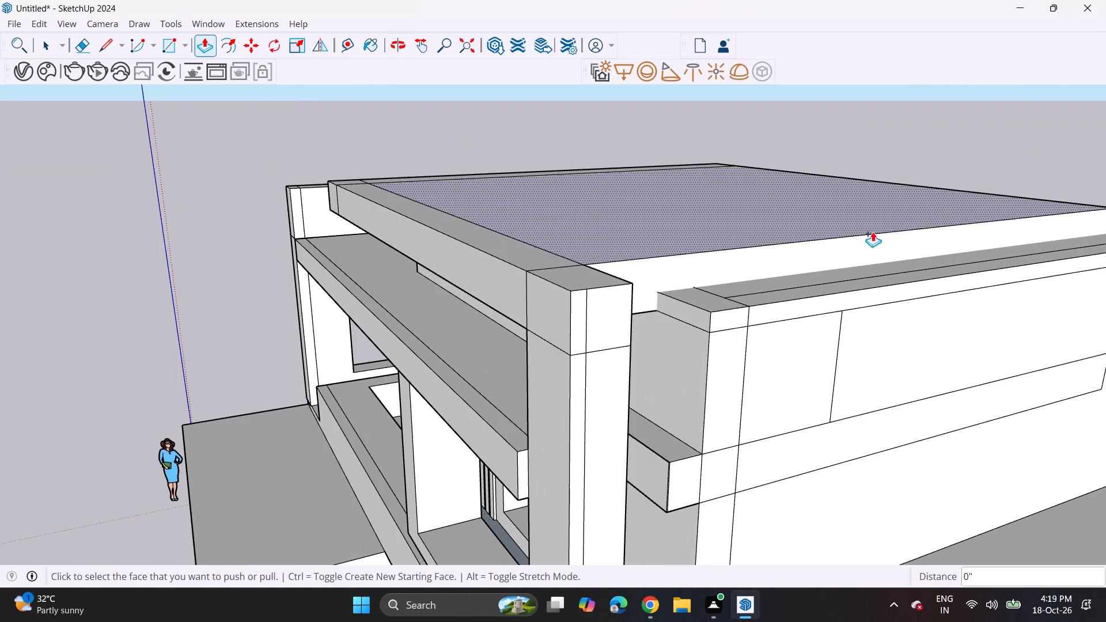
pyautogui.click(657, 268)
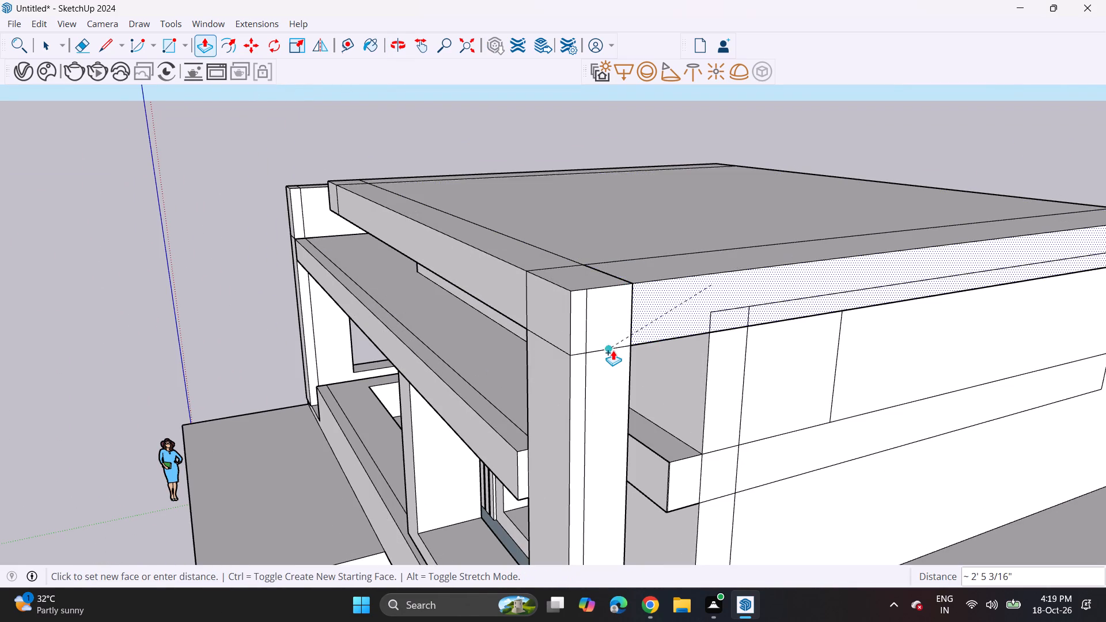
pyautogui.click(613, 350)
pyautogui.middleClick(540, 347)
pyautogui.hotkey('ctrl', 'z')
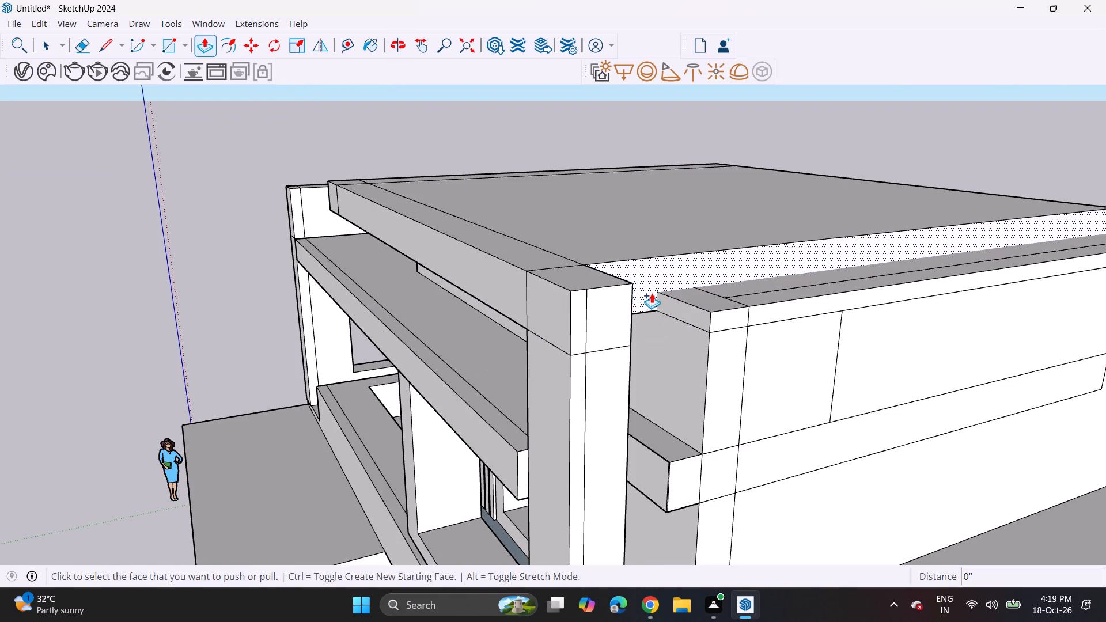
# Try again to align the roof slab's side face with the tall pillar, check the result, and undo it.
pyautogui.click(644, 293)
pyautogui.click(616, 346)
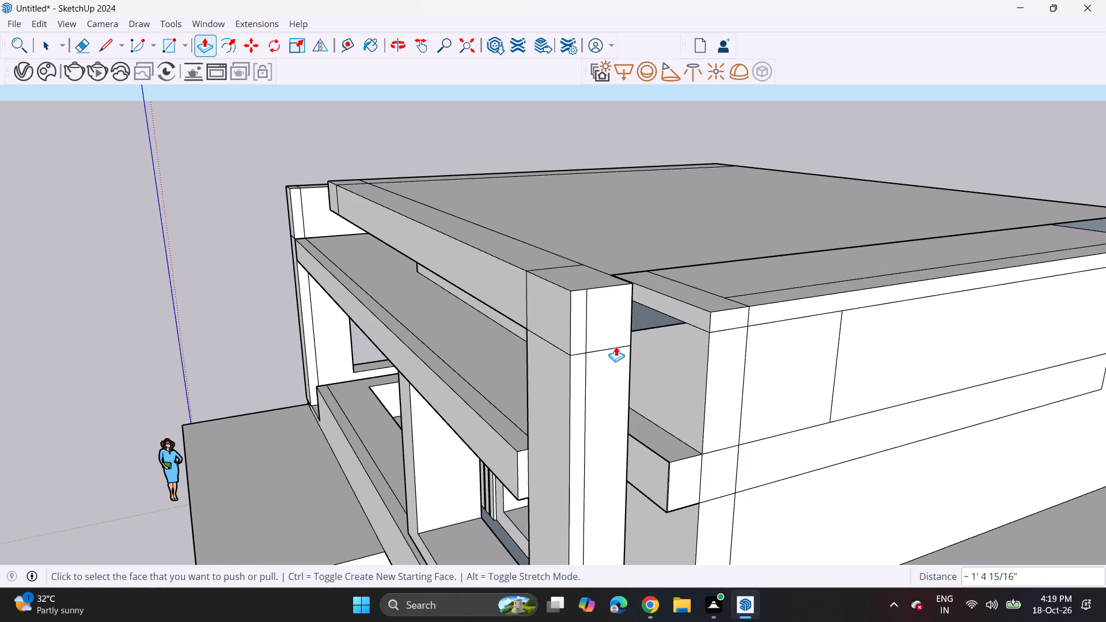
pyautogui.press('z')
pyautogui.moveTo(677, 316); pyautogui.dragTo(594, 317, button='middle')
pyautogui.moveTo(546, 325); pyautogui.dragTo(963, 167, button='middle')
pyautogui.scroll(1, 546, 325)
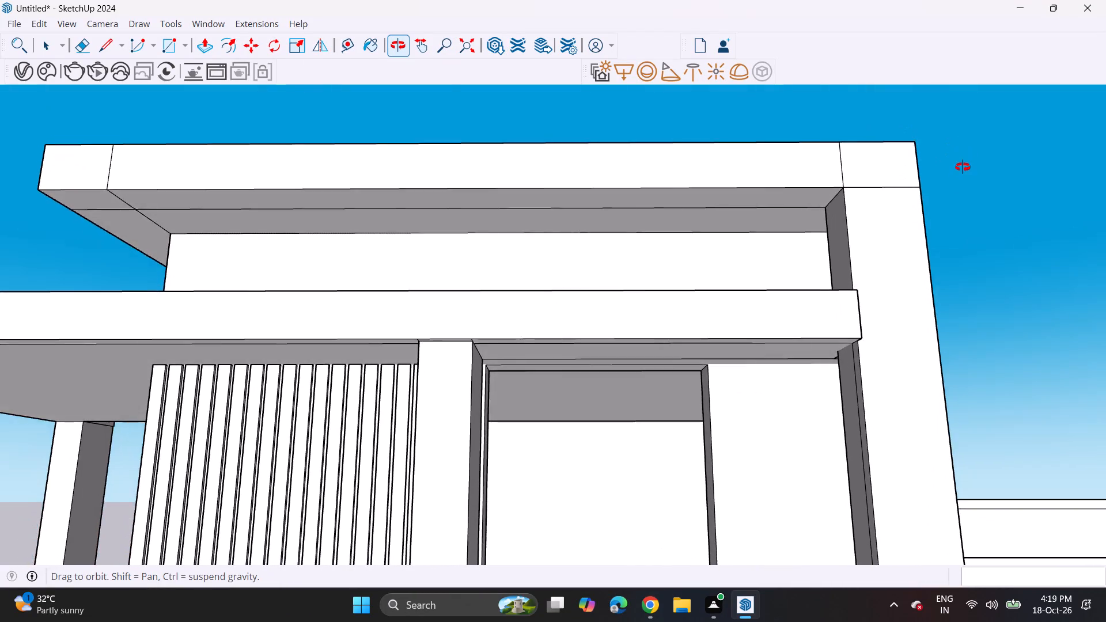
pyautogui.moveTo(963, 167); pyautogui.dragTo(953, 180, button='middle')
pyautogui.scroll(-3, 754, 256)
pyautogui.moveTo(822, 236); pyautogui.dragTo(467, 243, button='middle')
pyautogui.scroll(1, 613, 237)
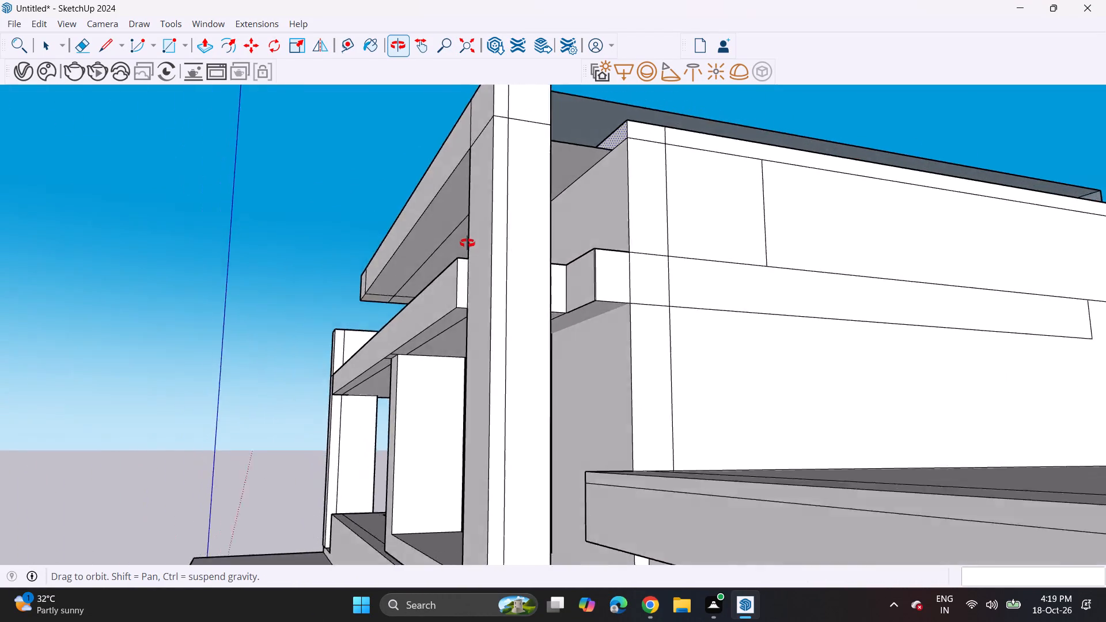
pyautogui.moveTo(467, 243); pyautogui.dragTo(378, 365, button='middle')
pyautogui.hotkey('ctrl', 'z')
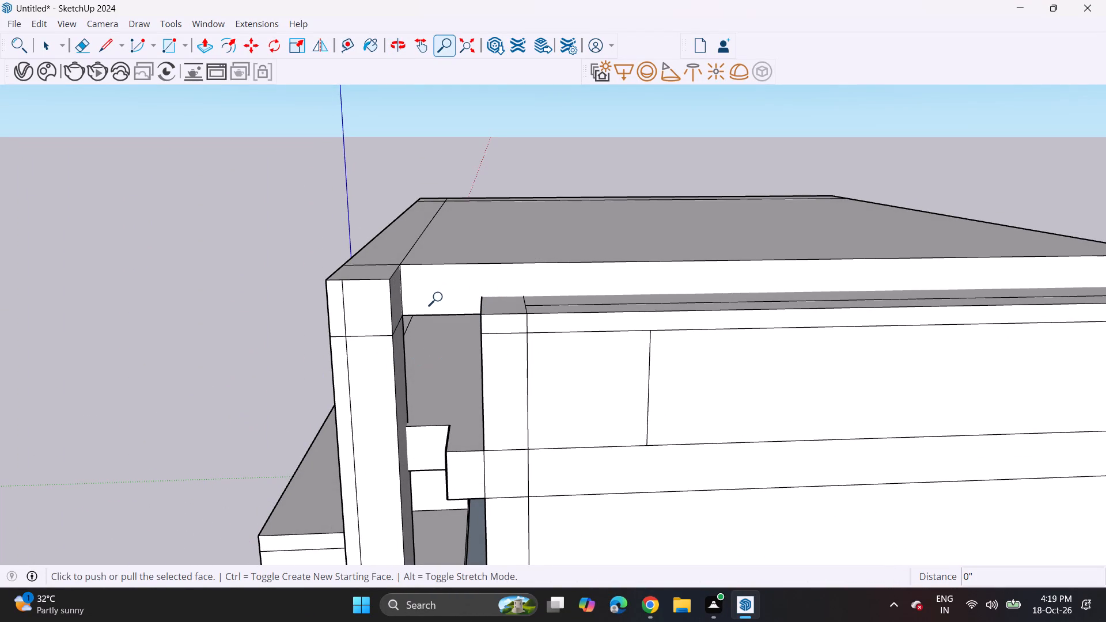
# Pull the top roof slab's side face about 2' 5 3/16" outward, flush with the tall pillar's outer face.
pyautogui.press('space')
pyautogui.click(215, 49)
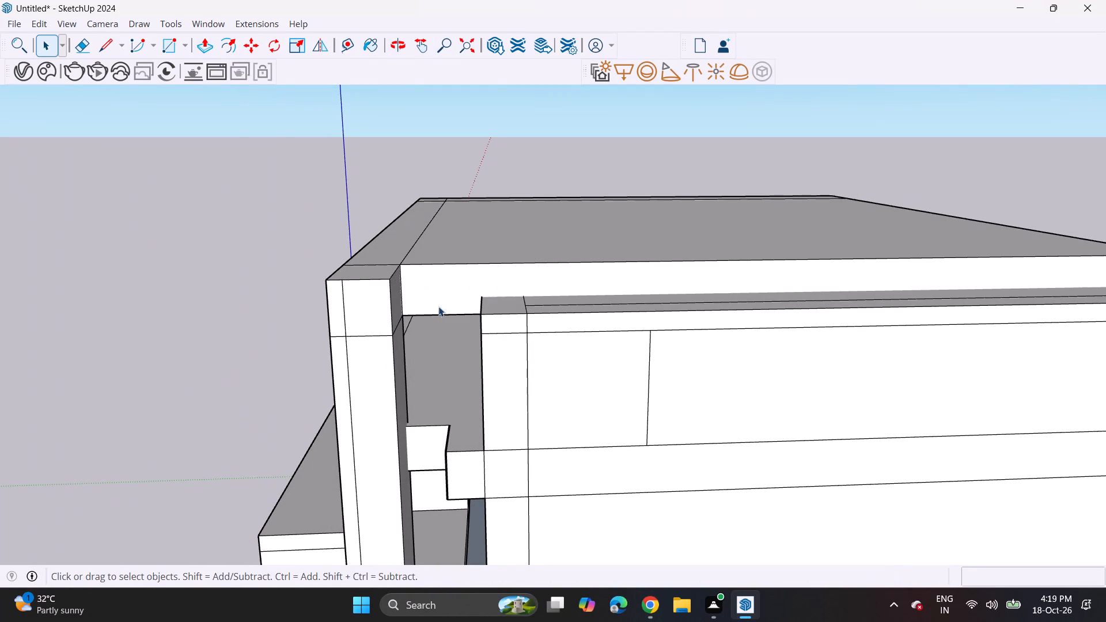
pyautogui.click(210, 43)
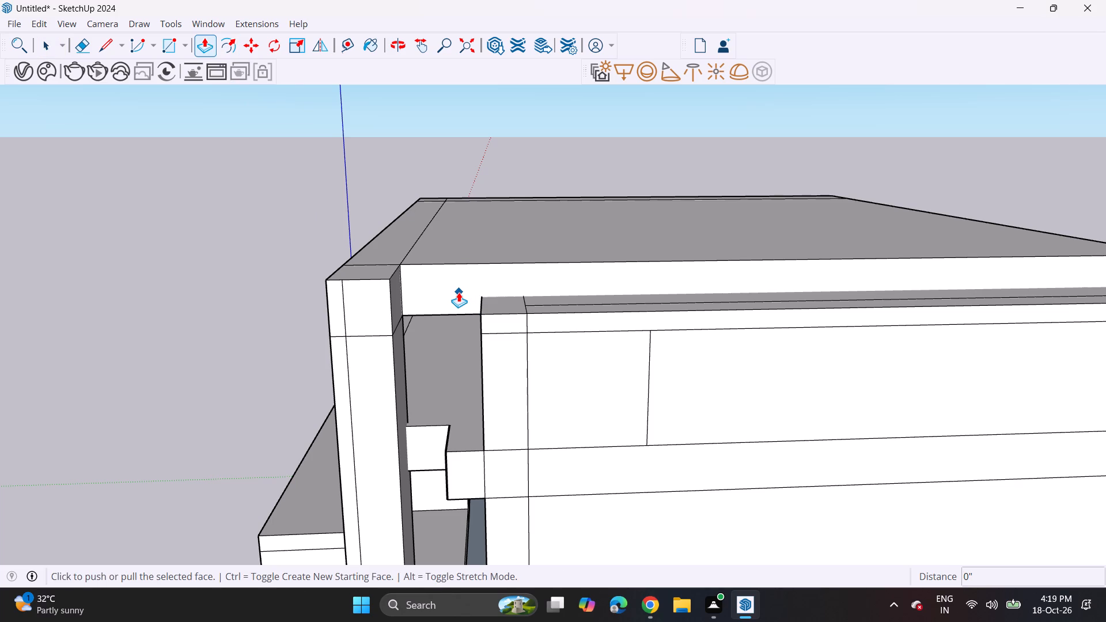
pyautogui.press('Escape')
pyautogui.press('Escape')
pyautogui.click(447, 289)
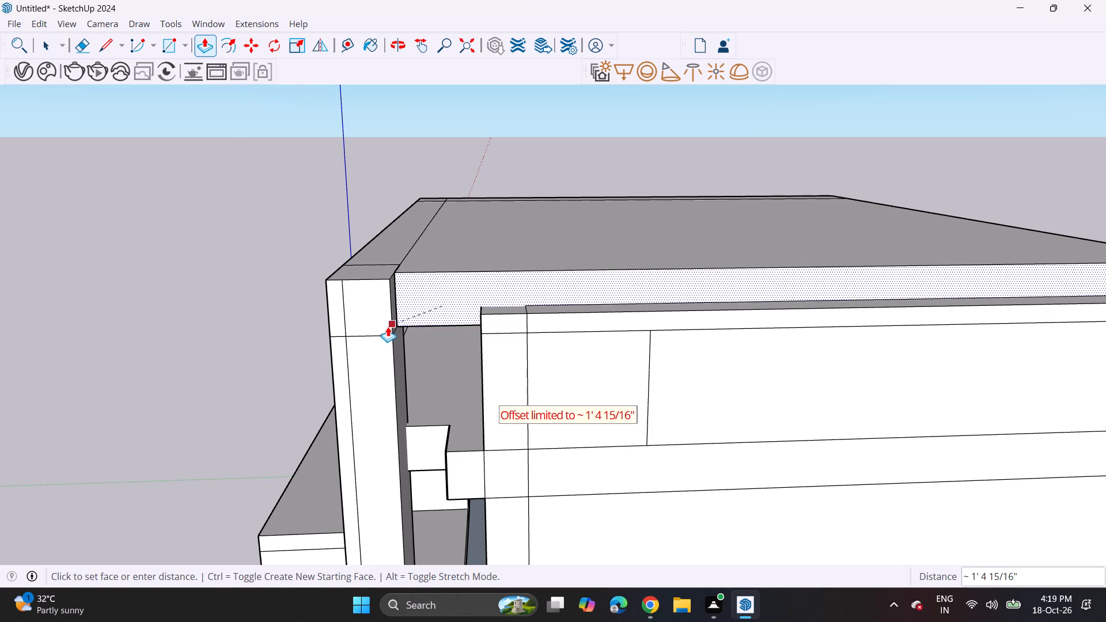
pyautogui.click(382, 329)
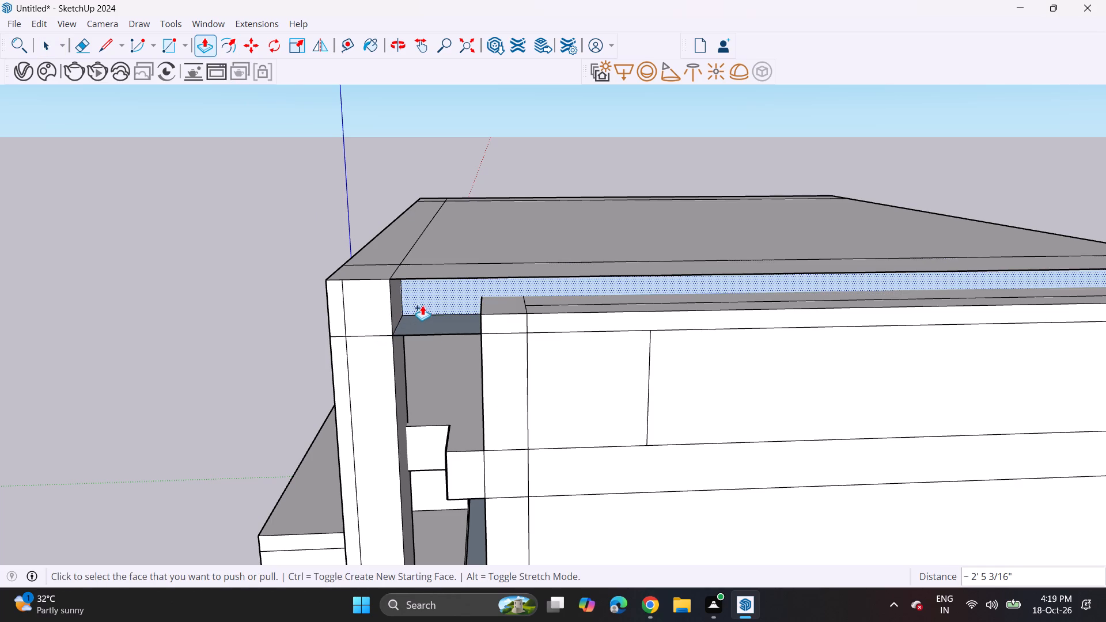
# Pull the top roof slab's recessed front face 1' 6 7/8" outward, flush with the tall pillar's front face.
pyautogui.click(423, 304)
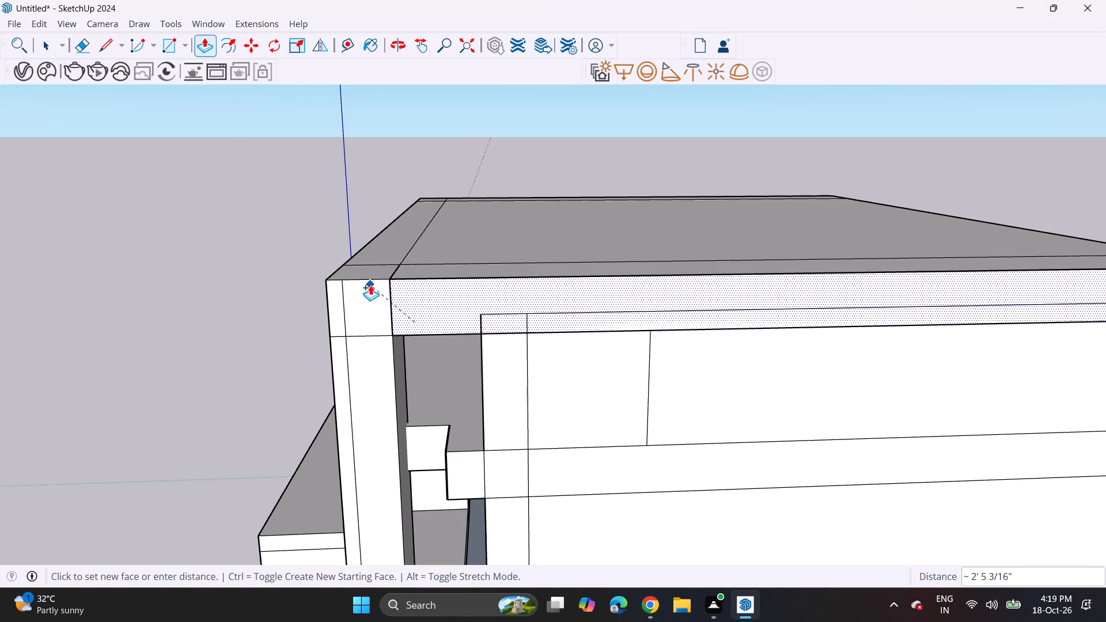
pyautogui.click(370, 285)
pyautogui.moveTo(434, 297); pyautogui.dragTo(442, 242, button='middle')
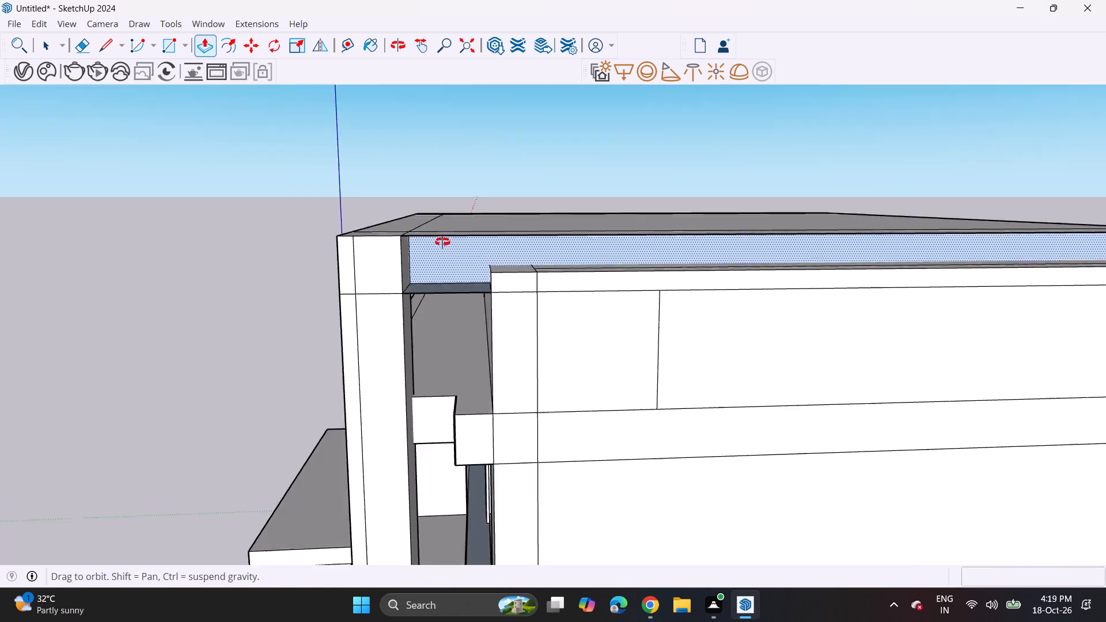
pyautogui.moveTo(442, 242); pyautogui.dragTo(445, 225, button='middle')
pyautogui.click(474, 150)
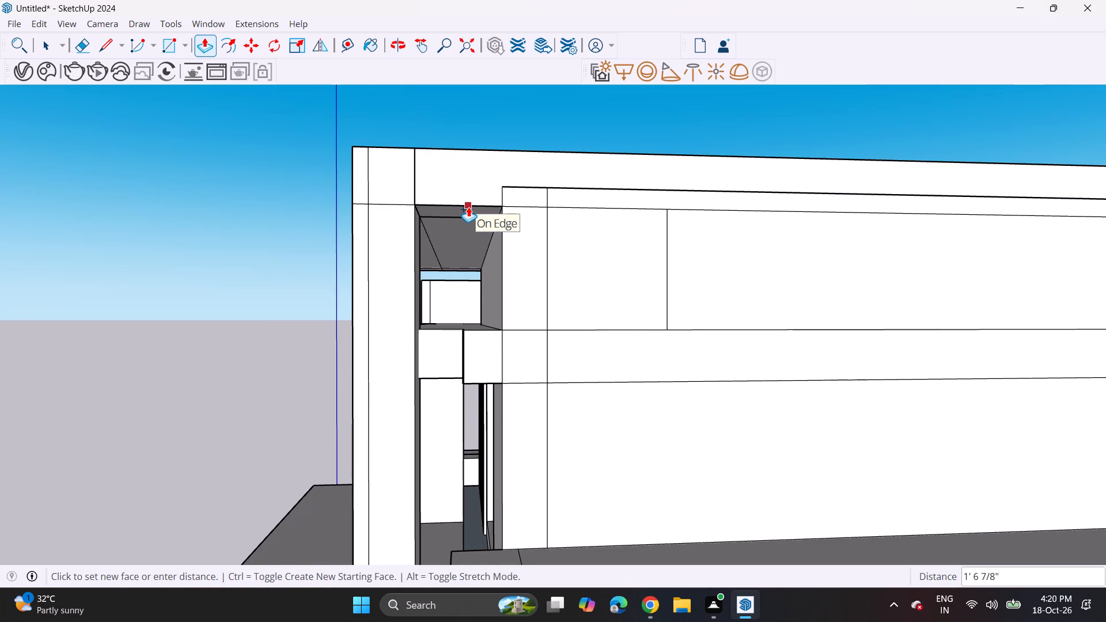
pyautogui.click(468, 207)
# Erase the leftover seam lines on the top roof slab's front face, at its overhanging end and where it meets the tall pillar.
pyautogui.moveTo(262, 305); pyautogui.dragTo(752, 317, button='middle')
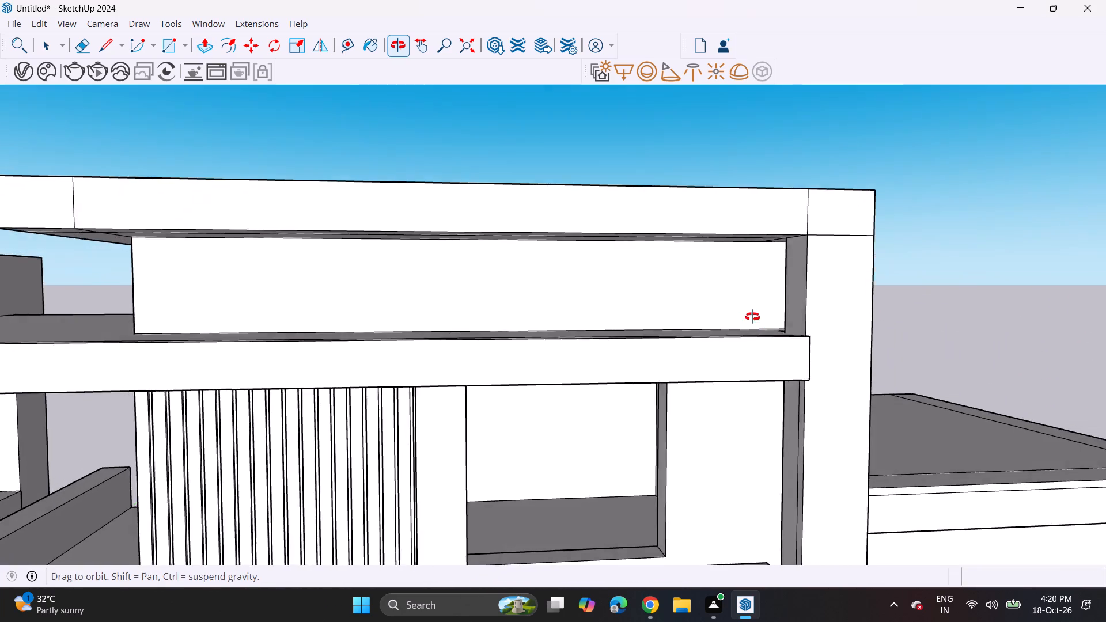
pyautogui.moveTo(752, 317); pyautogui.dragTo(755, 316, button='middle')
pyautogui.scroll(-7, 687, 342)
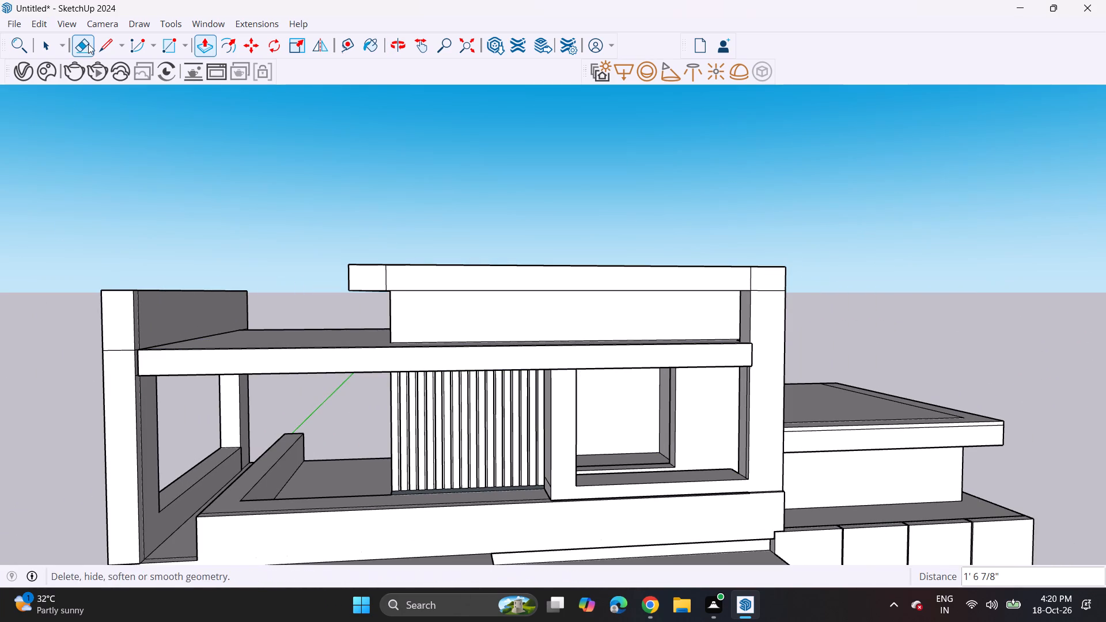
pyautogui.click(88, 44)
pyautogui.scroll(3, 450, 276)
pyautogui.moveTo(350, 264); pyautogui.dragTo(370, 275)
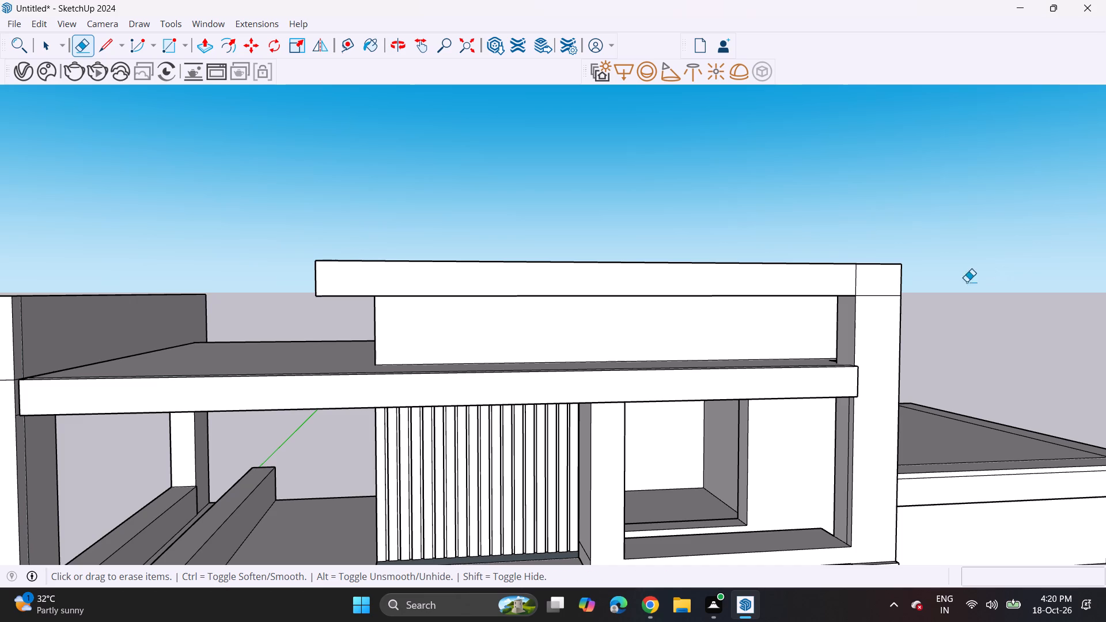
pyautogui.moveTo(834, 275); pyautogui.dragTo(873, 278)
pyautogui.moveTo(880, 282); pyautogui.dragTo(879, 306)
pyautogui.scroll(-3, 824, 331)
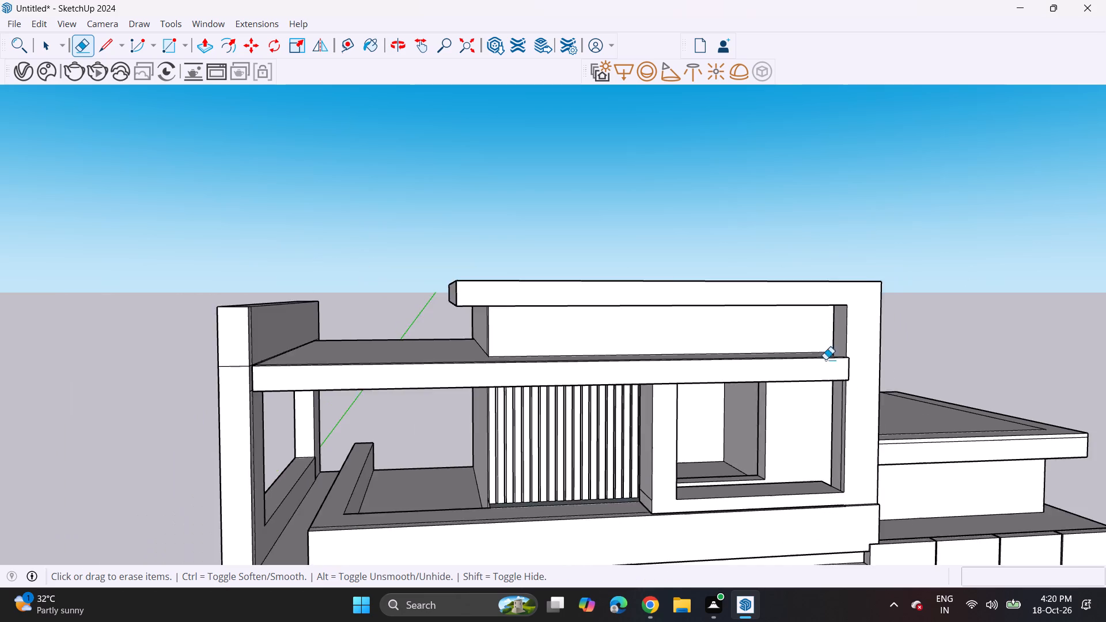
pyautogui.keyDown('shift'); pyautogui.moveTo(823, 382); pyautogui.dragTo(655, 264, button='middle'); pyautogui.keyUp('shift')
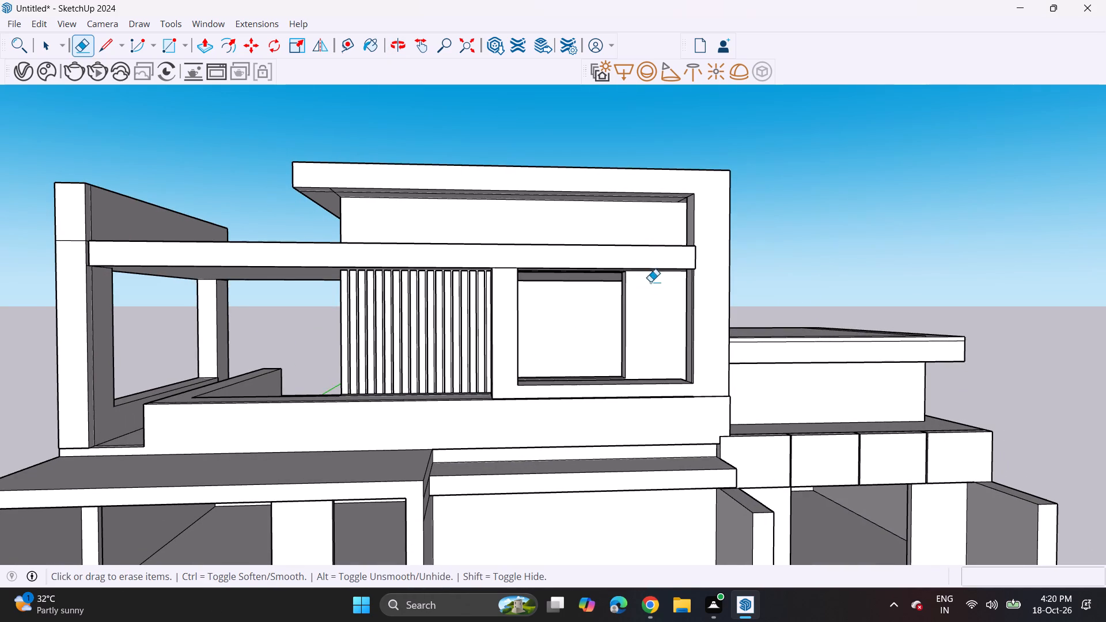
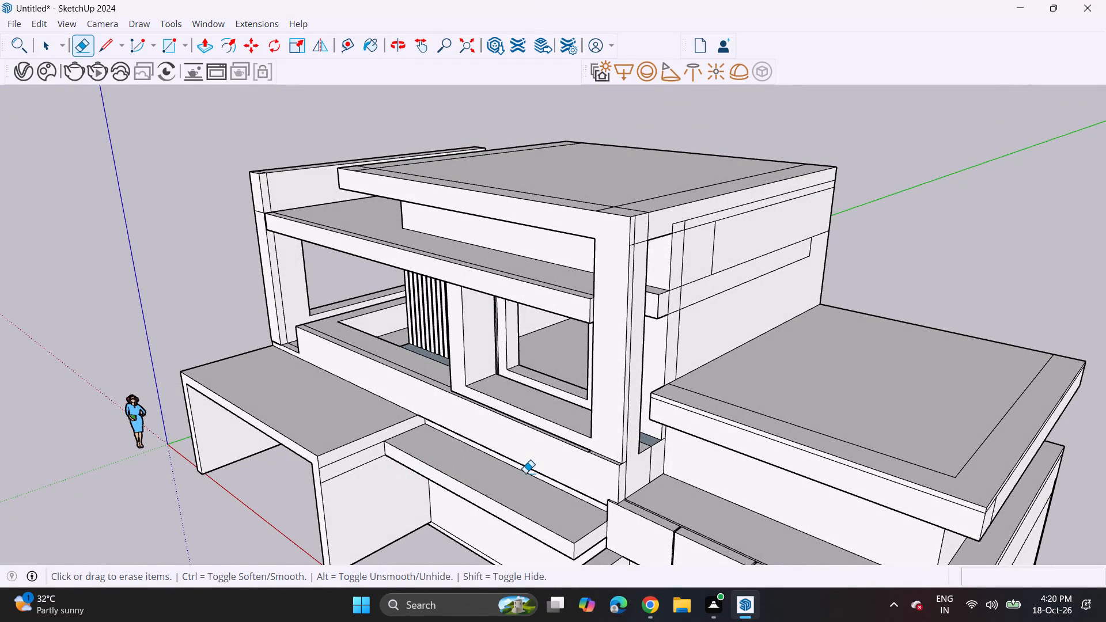
# Push the front face of the first-floor balcony parapet inward 7 9/16", level with the window frame above it.
pyautogui.scroll(4, 516, 476)
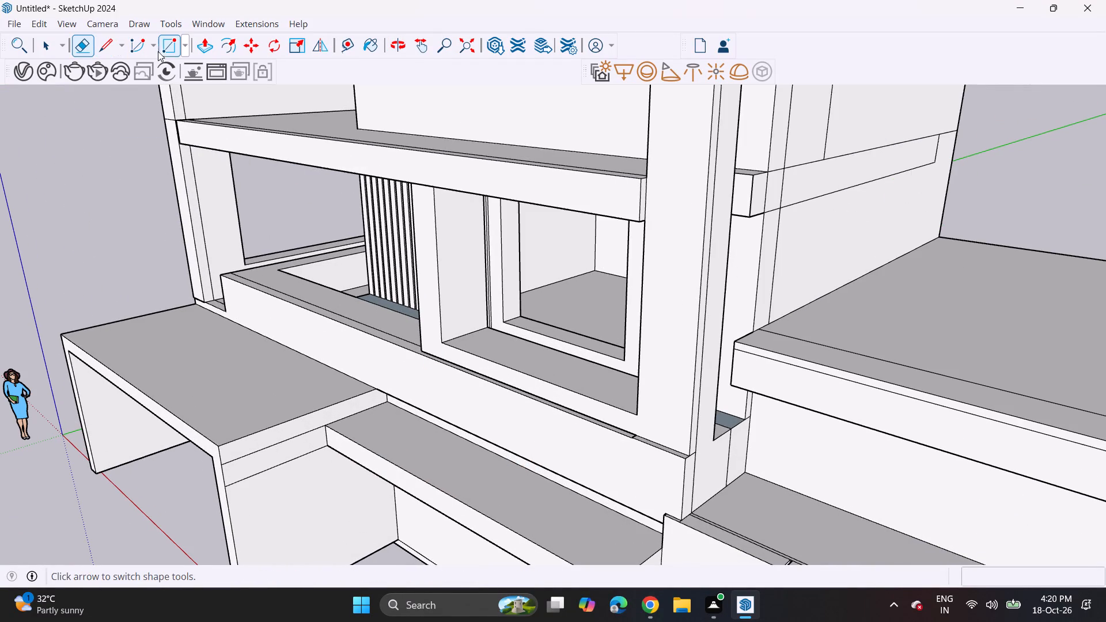
pyautogui.click(206, 46)
pyautogui.click(375, 371)
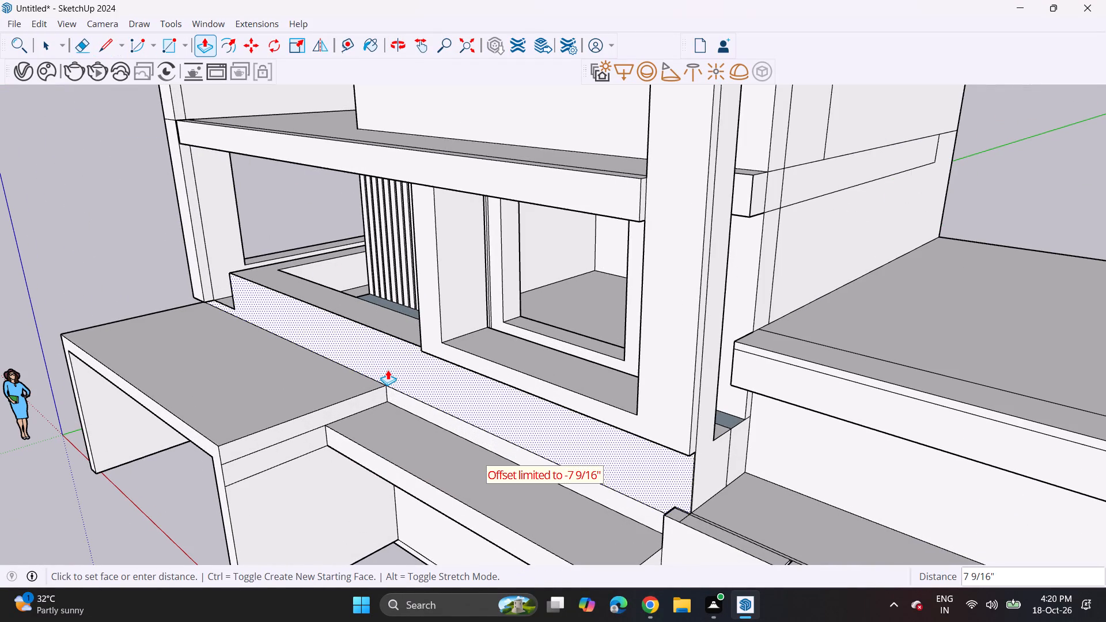
pyautogui.click(389, 370)
# Examine the front elevation around the parapet, the ledge below it and the row of fascia panels.
pyautogui.moveTo(434, 374); pyautogui.dragTo(656, 236, button='middle')
pyautogui.scroll(1, 449, 373)
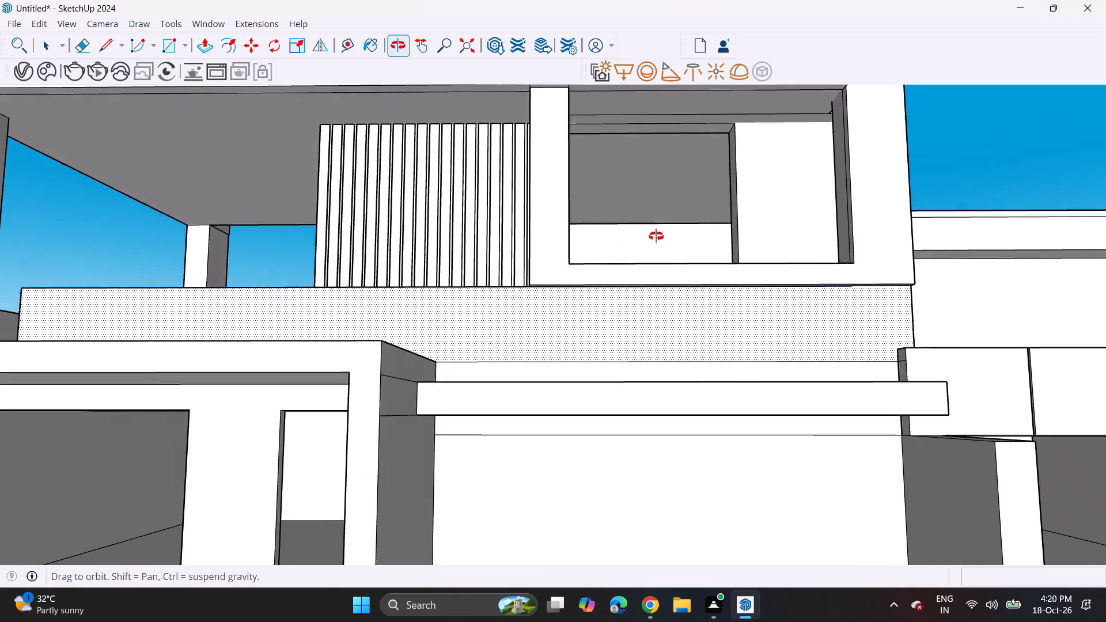
pyautogui.moveTo(656, 236); pyautogui.dragTo(659, 257, button='middle')
pyautogui.scroll(-6, 658, 249)
pyautogui.moveTo(661, 291); pyautogui.dragTo(604, 299, button='middle')
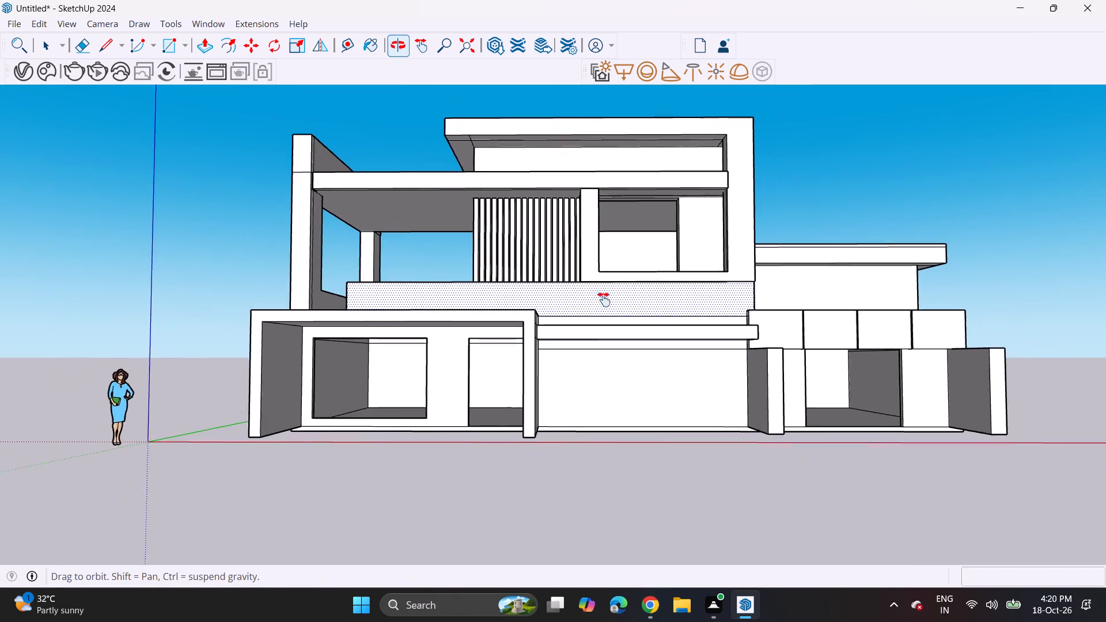
pyautogui.moveTo(604, 299); pyautogui.dragTo(585, 306, button='middle')
pyautogui.moveTo(585, 306); pyautogui.dragTo(591, 306, button='middle')
pyautogui.scroll(1, 585, 306)
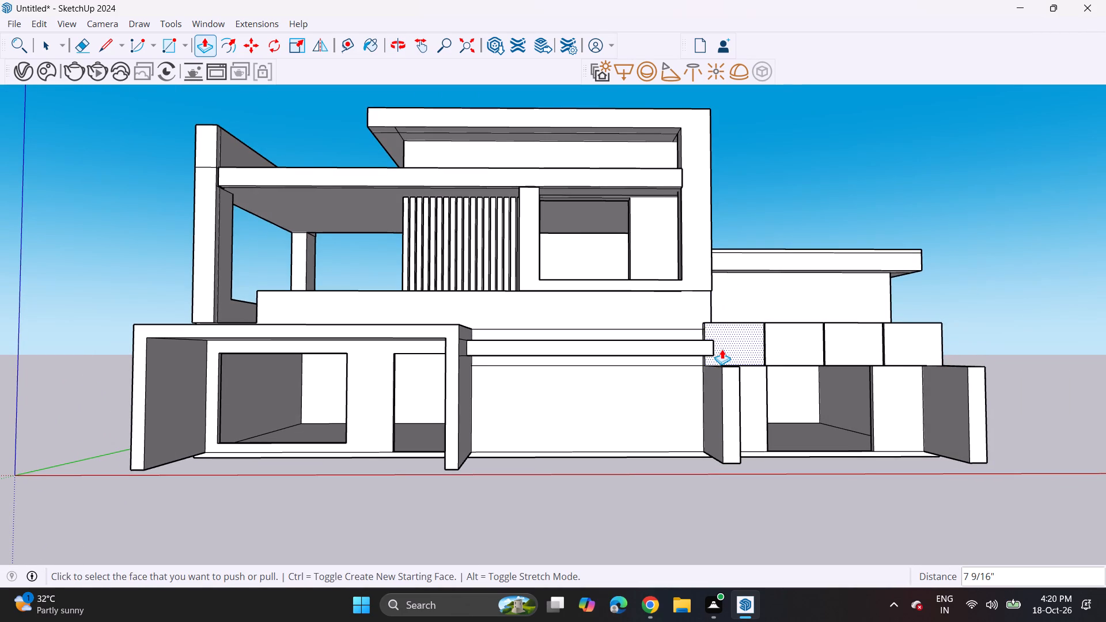
pyautogui.moveTo(722, 348); pyautogui.dragTo(714, 363, button='middle')
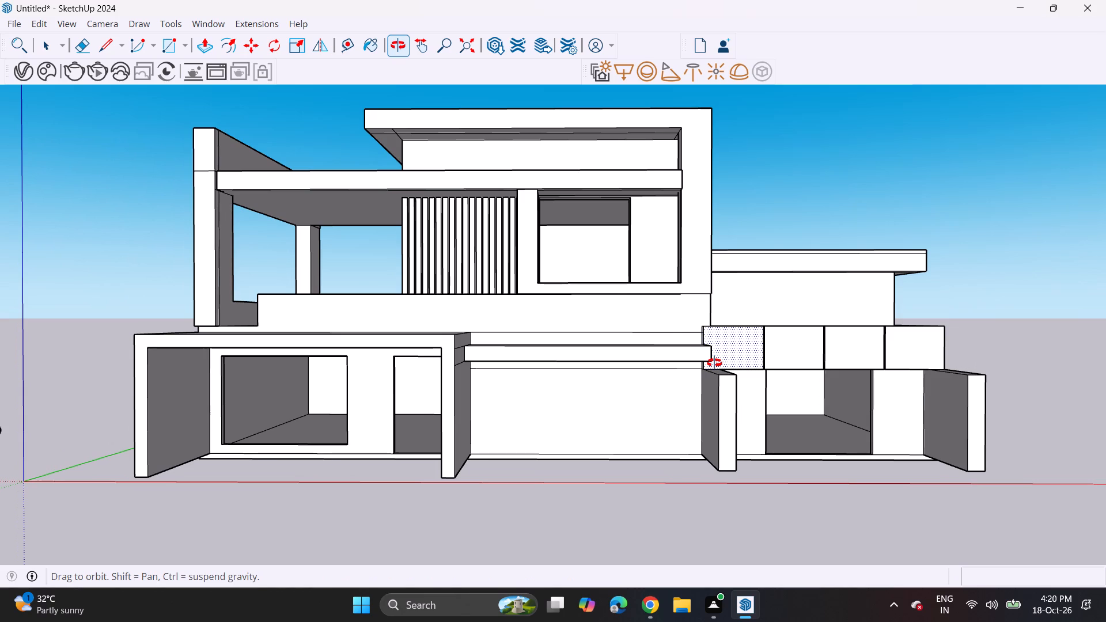
# Push the front face of the ledge above the central ground-floor wall back 3' 1 11/16".
pyautogui.moveTo(714, 363); pyautogui.dragTo(571, 434, button='middle')
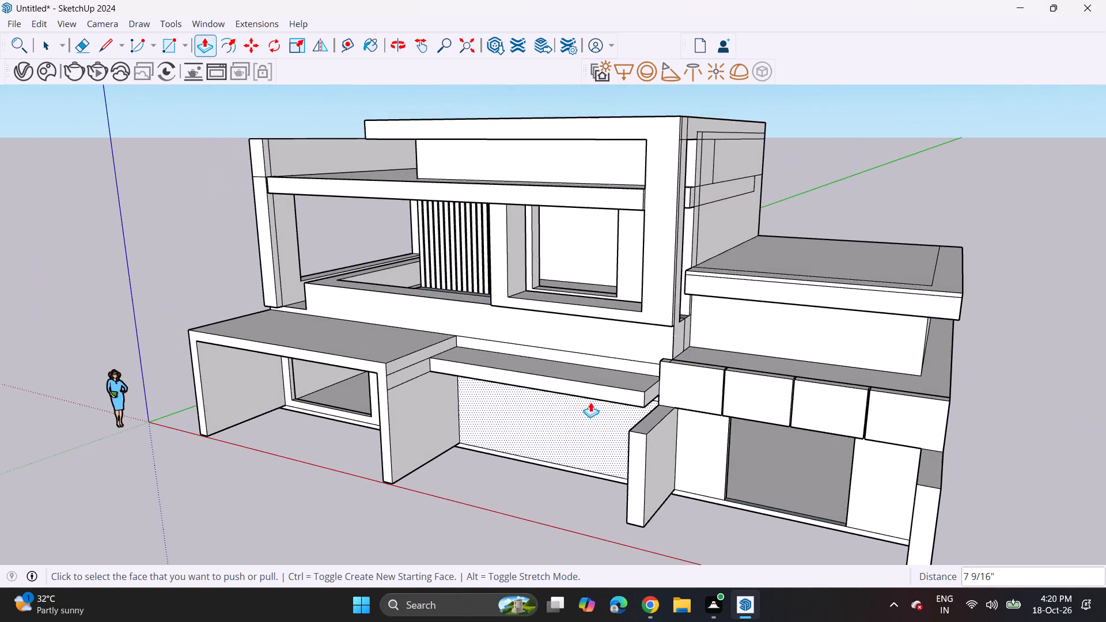
pyautogui.scroll(6, 588, 403)
pyautogui.click(643, 389)
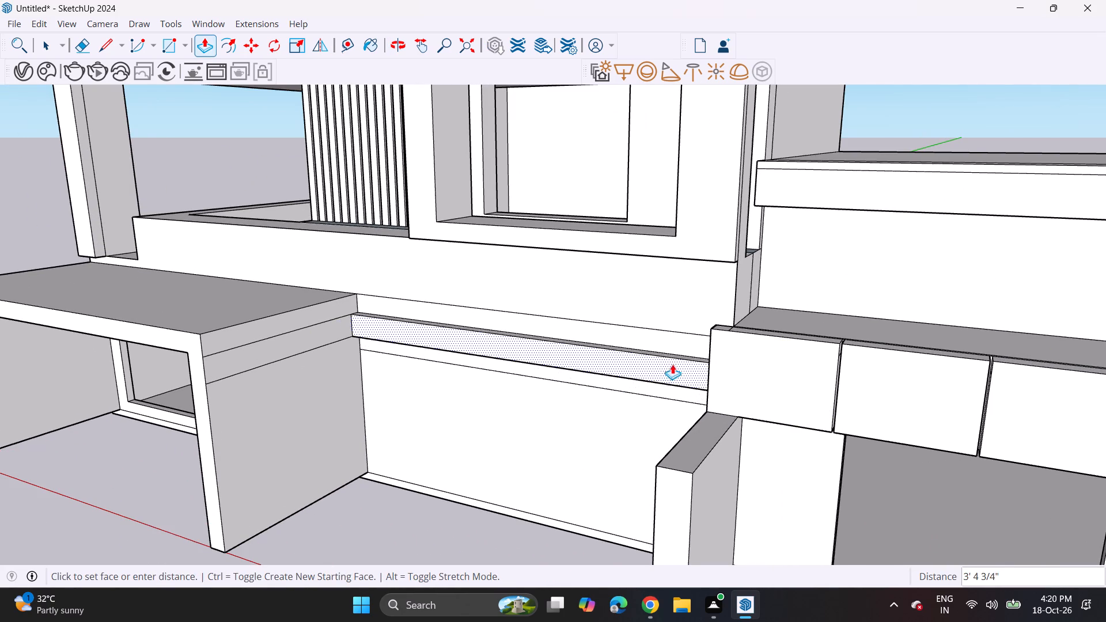
pyautogui.click(711, 388)
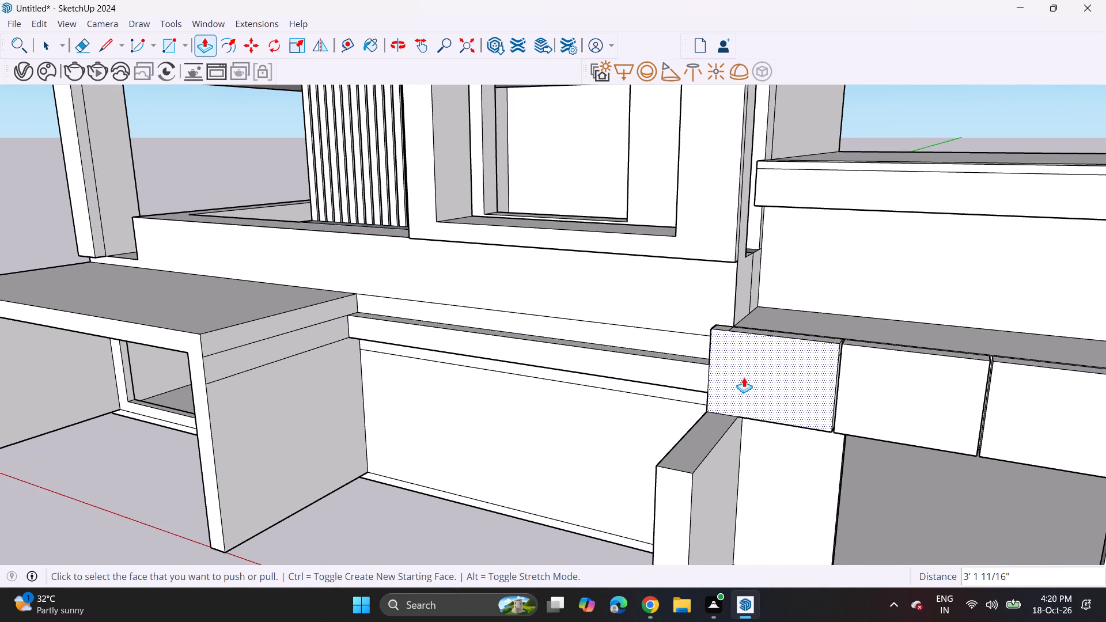
# Pull the front faces of the four fascia panels above the side opening outward by one equal distance.
pyautogui.click(744, 377)
pyautogui.click(734, 388)
pyautogui.doubleClick(903, 395)
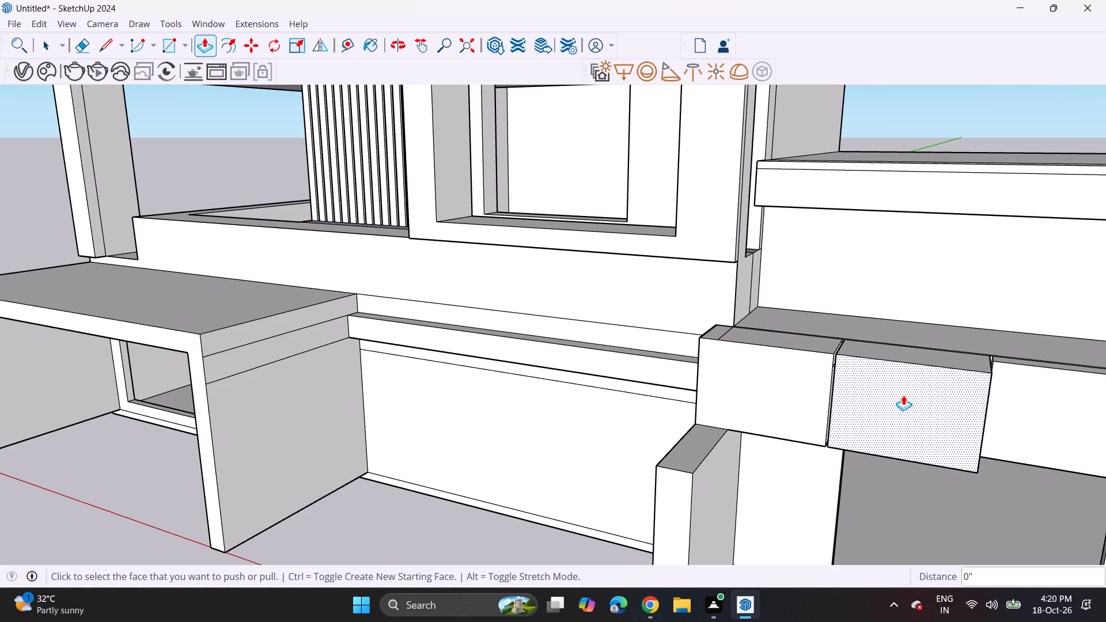
pyautogui.doubleClick(1024, 418)
pyautogui.keyDown('shift'); pyautogui.moveTo(1020, 420); pyautogui.dragTo(631, 325, button='middle'); pyautogui.keyUp('shift')
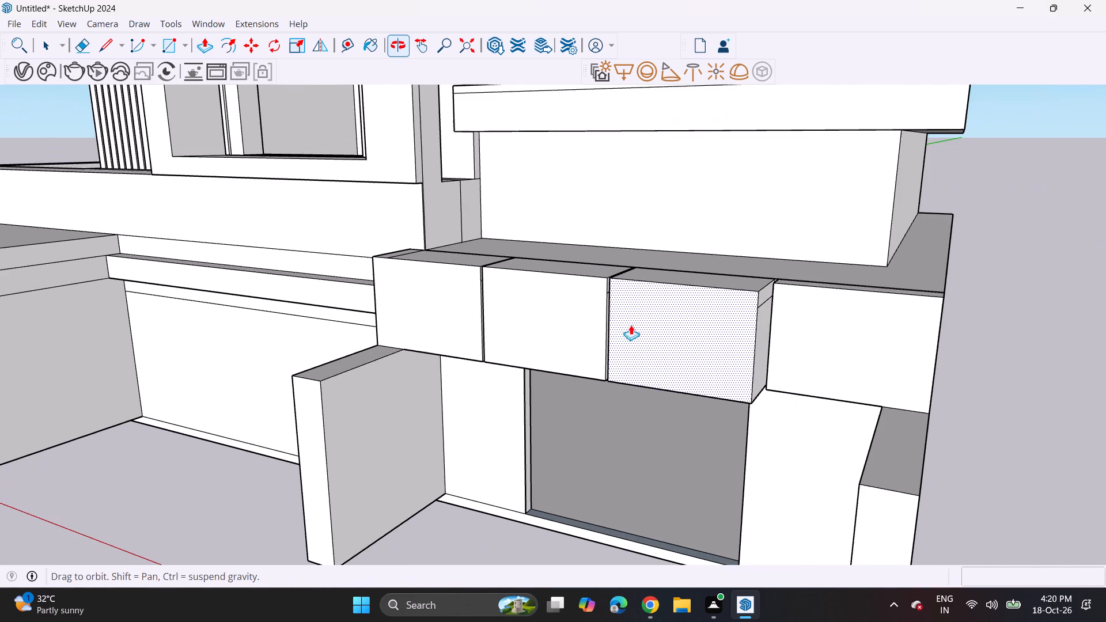
pyautogui.keyDown('shift'); pyautogui.moveTo(631, 325); pyautogui.dragTo(633, 324, button='middle'); pyautogui.keyUp('shift')
pyautogui.doubleClick(830, 346)
# Pull the front face of the ledge above the central ground-floor wall outward 9 5/8".
pyautogui.moveTo(635, 423); pyautogui.dragTo(785, 357, button='middle')
pyautogui.scroll(1, 635, 423)
pyautogui.scroll(-3, 653, 367)
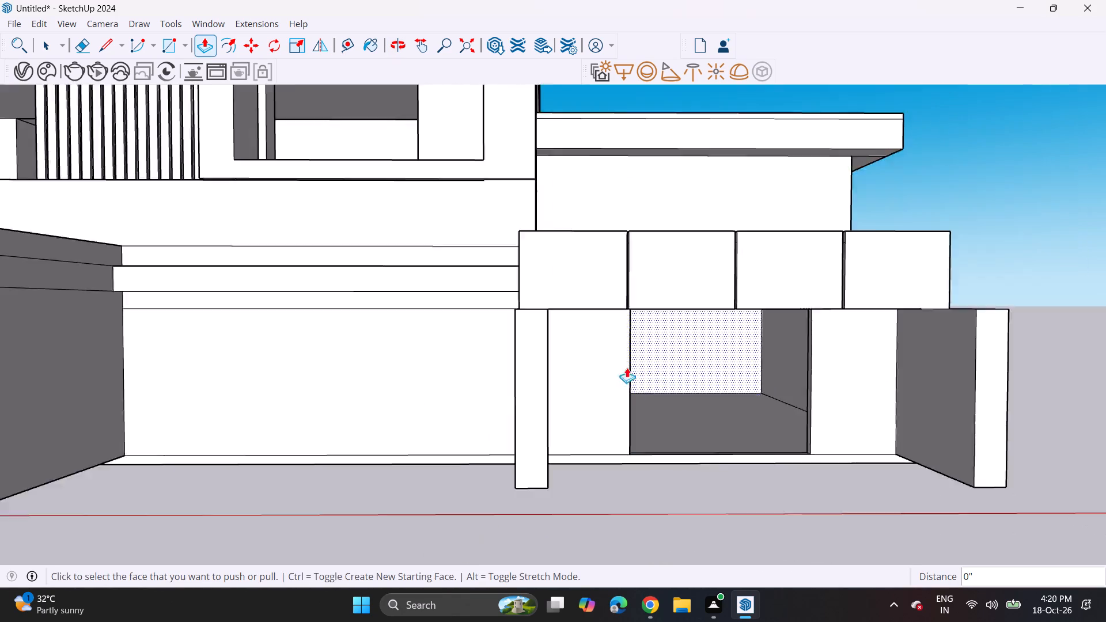
pyautogui.moveTo(249, 279); pyautogui.dragTo(336, 362, button='middle')
pyautogui.scroll(5, 487, 347)
pyautogui.click(522, 331)
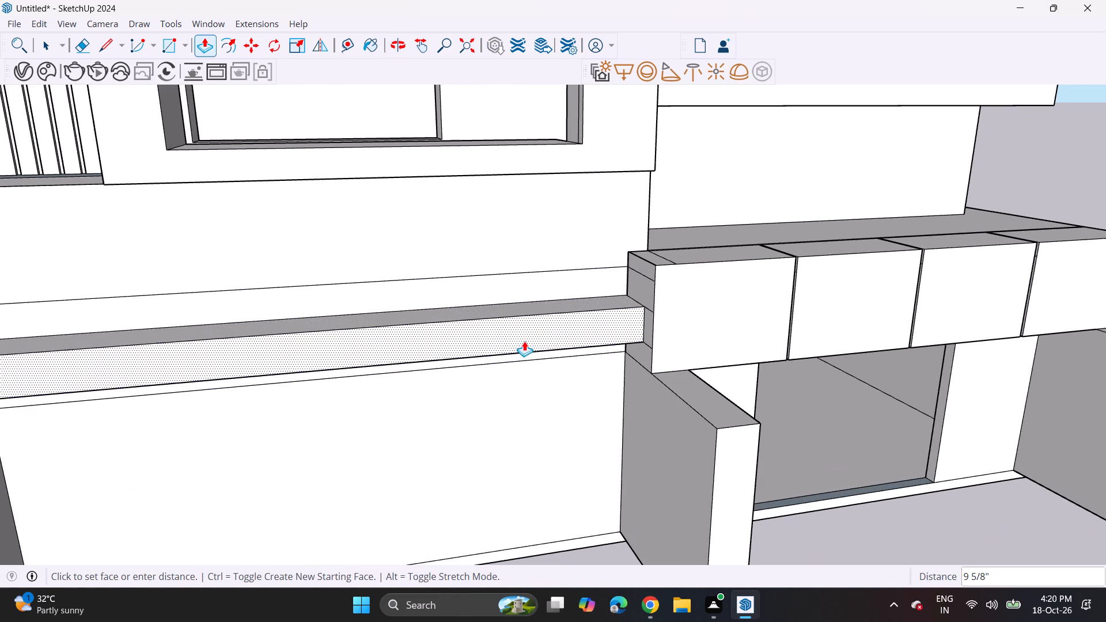
pyautogui.click(524, 341)
# Push the front face of the projecting wall under the first fascia panel back about 3'.
pyautogui.moveTo(718, 358); pyautogui.dragTo(607, 268, button='middle')
pyautogui.scroll(-6, 585, 236)
pyautogui.keyDown('shift'); pyautogui.moveTo(437, 351); pyautogui.dragTo(524, 400, button='middle'); pyautogui.keyUp('shift')
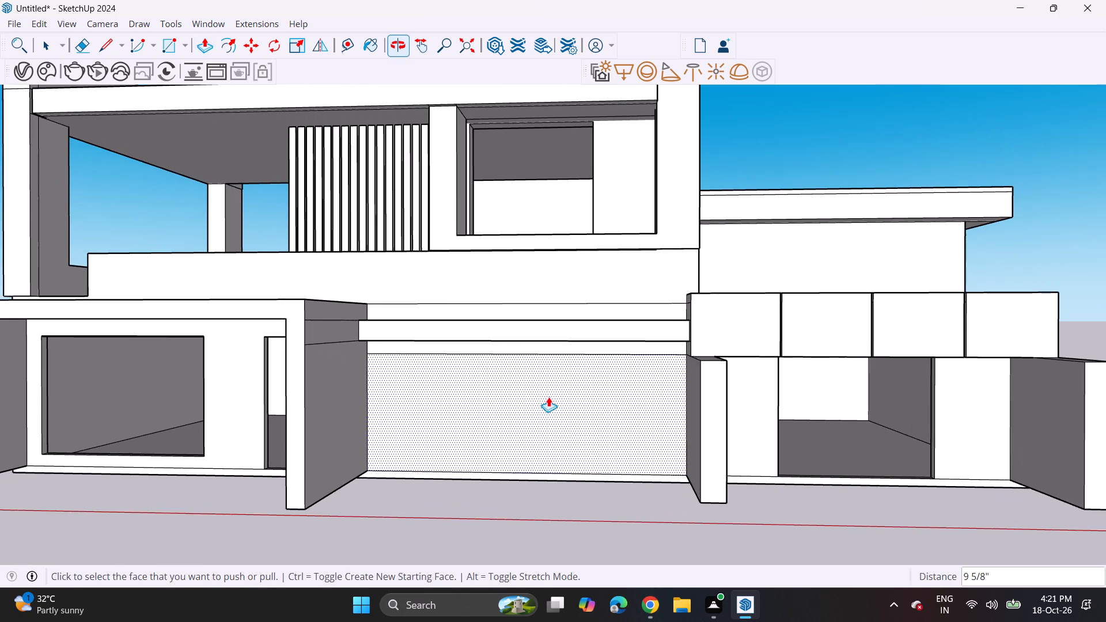
pyautogui.moveTo(538, 398); pyautogui.dragTo(543, 392, button='middle')
pyautogui.scroll(-3, 544, 388)
pyautogui.moveTo(526, 399); pyautogui.dragTo(579, 422, button='middle')
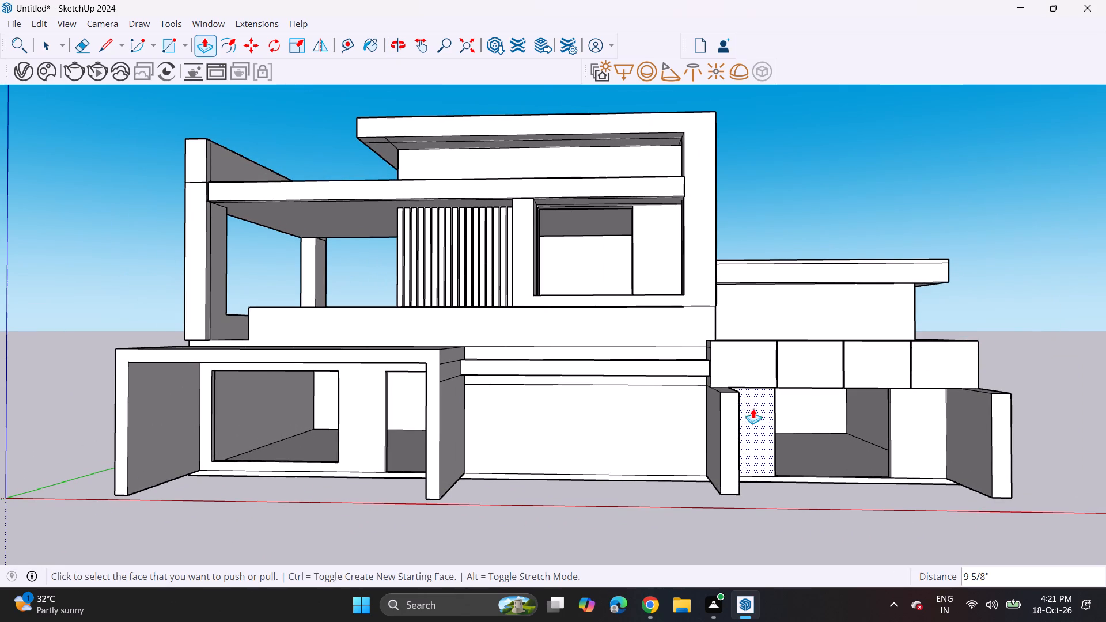
pyautogui.moveTo(740, 405); pyautogui.dragTo(652, 501, button='middle')
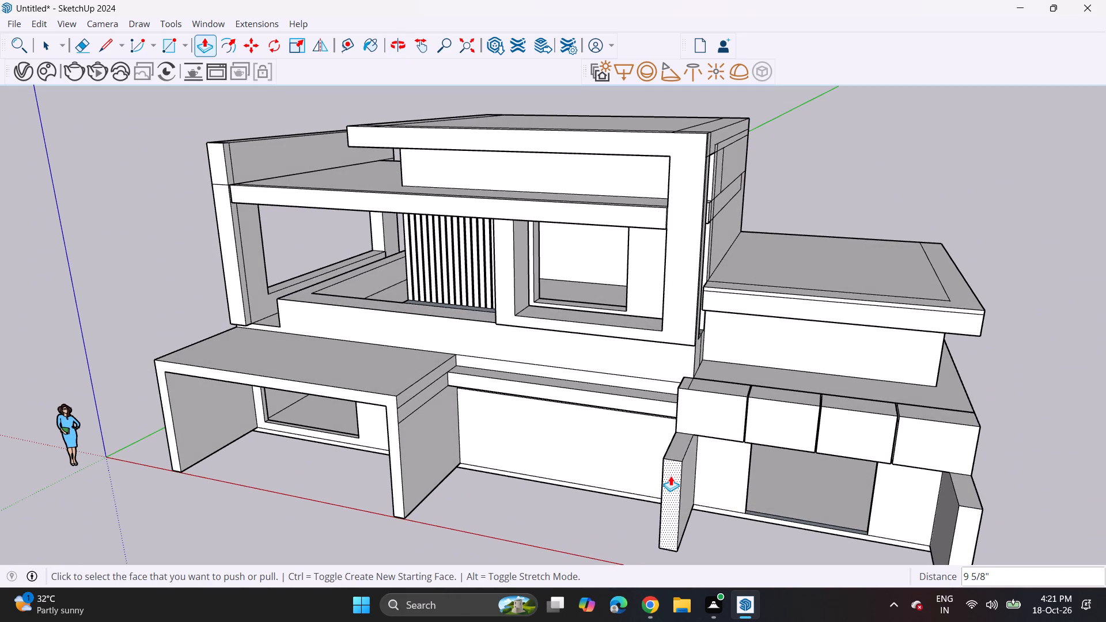
pyautogui.scroll(4, 671, 476)
pyautogui.click(669, 473)
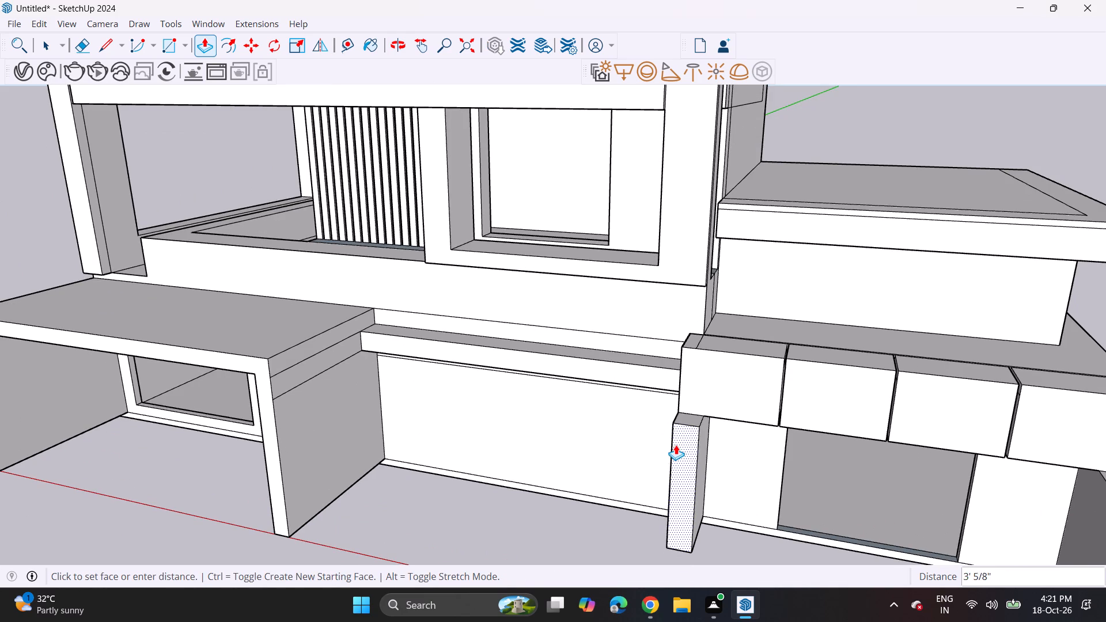
pyautogui.click(676, 445)
# Pull the first fascia panel's face out 1' 3 13/16" to the projecting wall's front, and repeat on the other three panels.
pyautogui.doubleClick(701, 405)
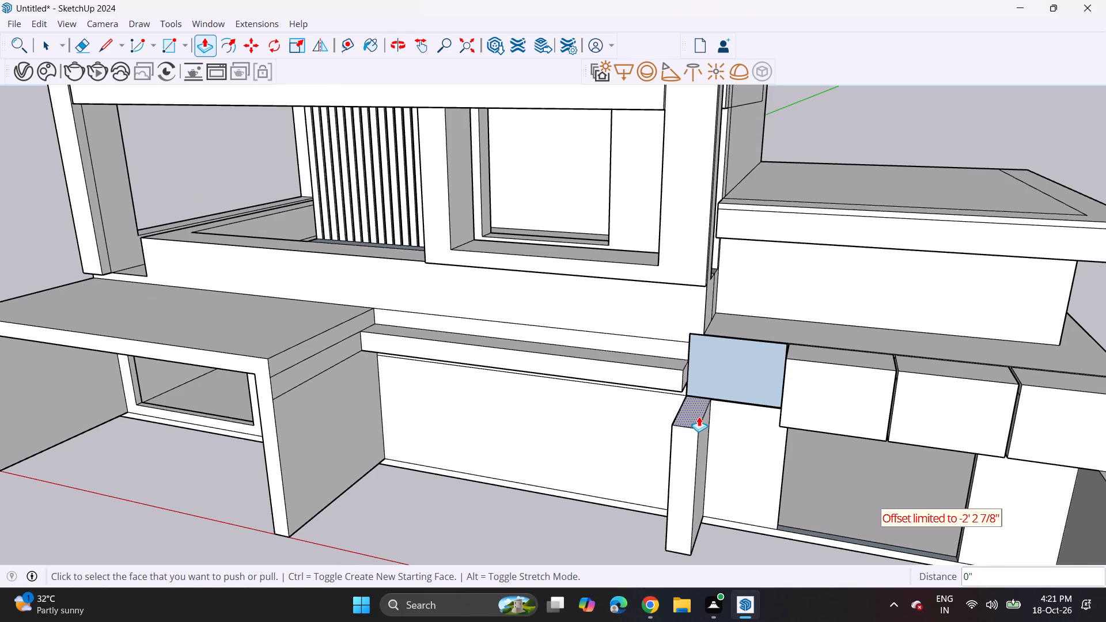
pyautogui.hotkey('ctrl', 'z')
pyautogui.click(709, 395)
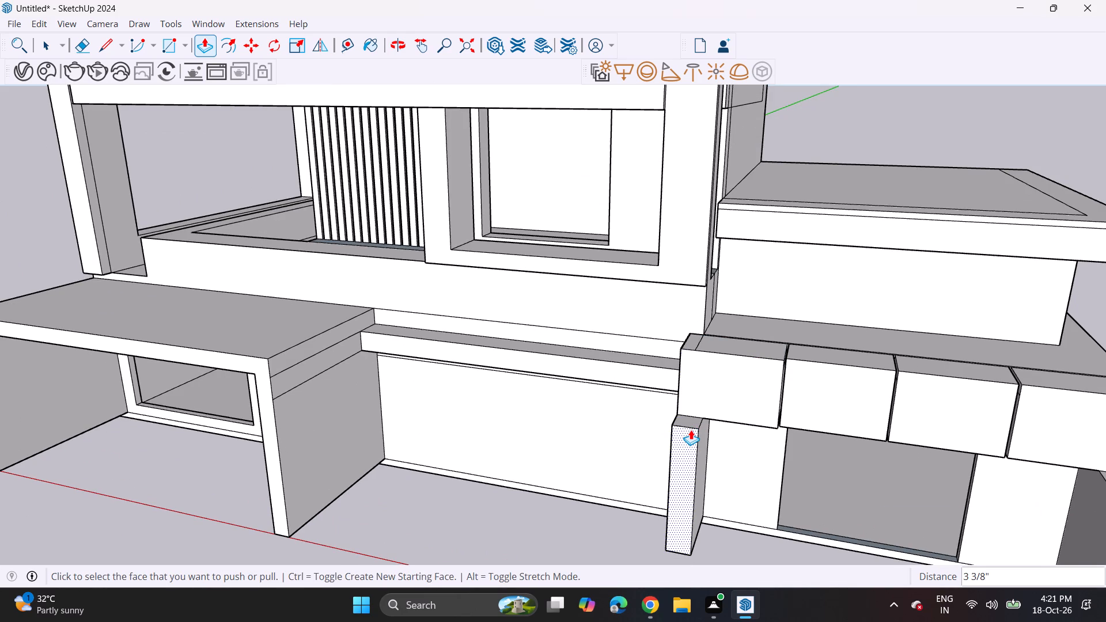
pyautogui.click(714, 379)
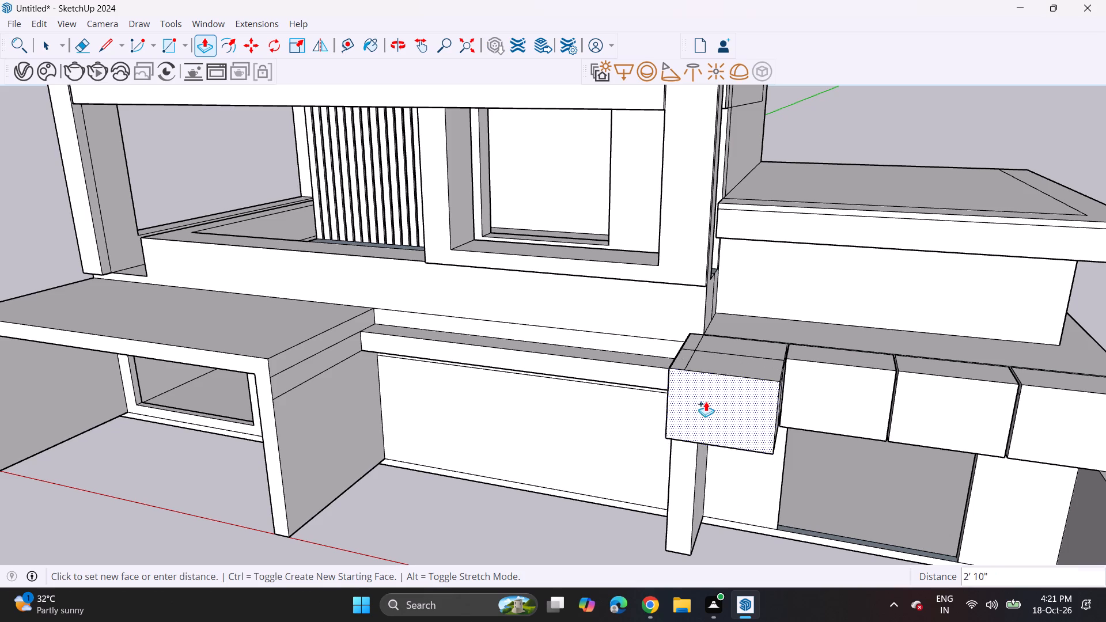
pyautogui.moveTo(707, 401); pyautogui.dragTo(893, 320, button='middle')
pyautogui.click(738, 424)
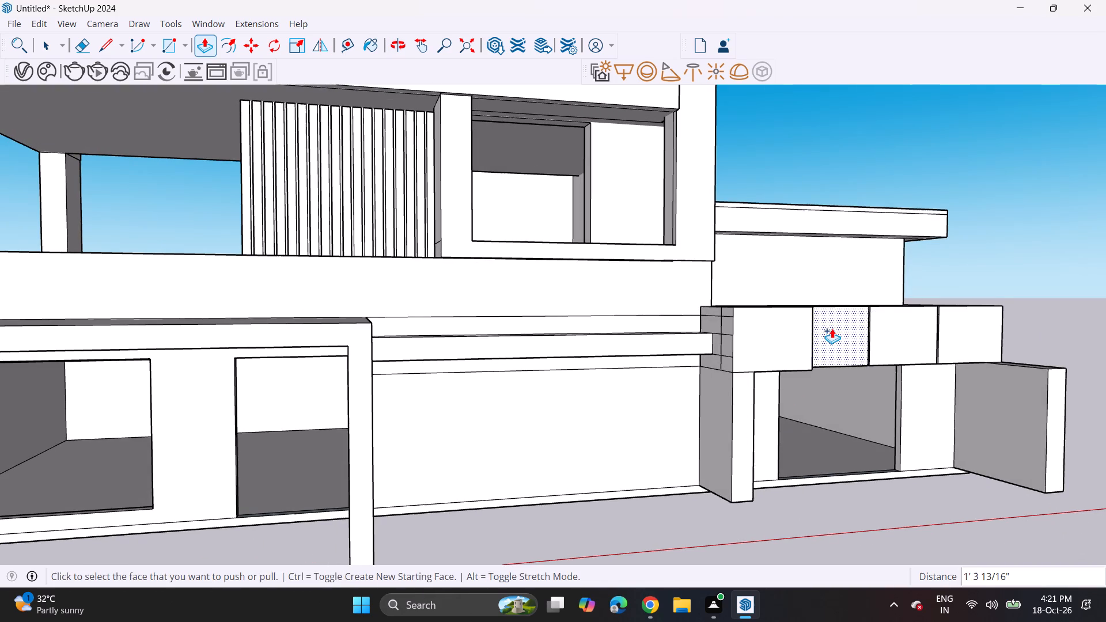
pyautogui.doubleClick(832, 328)
pyautogui.doubleClick(889, 324)
pyautogui.doubleClick(960, 323)
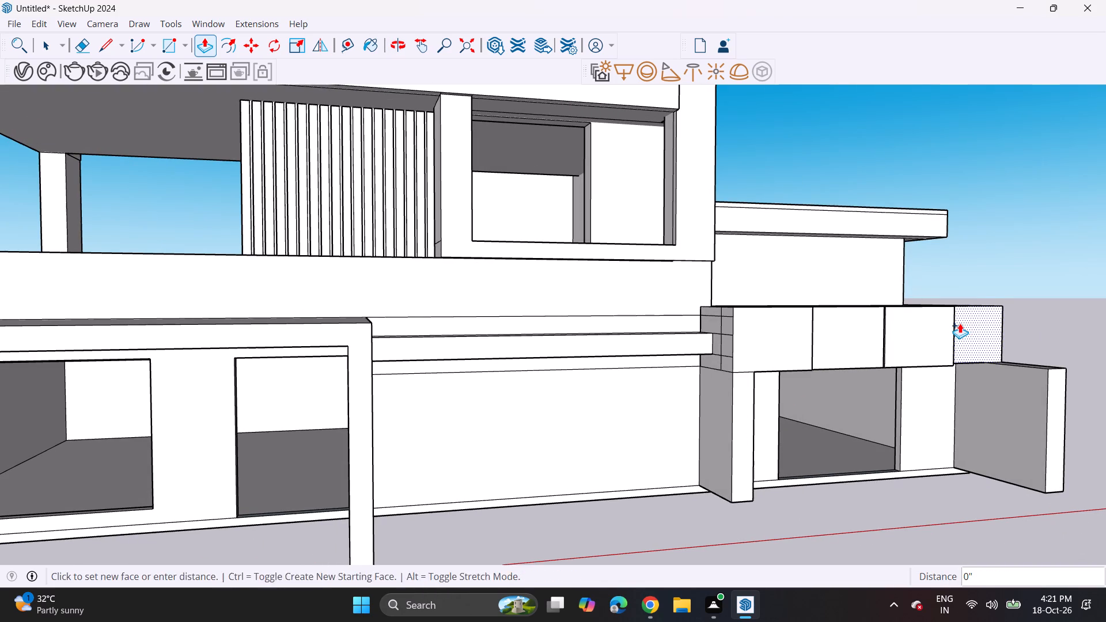
# Push the front face of the far end wall back 3' 1 1/16", flush with the fascia panels above.
pyautogui.moveTo(1066, 395); pyautogui.dragTo(591, 417, button='middle')
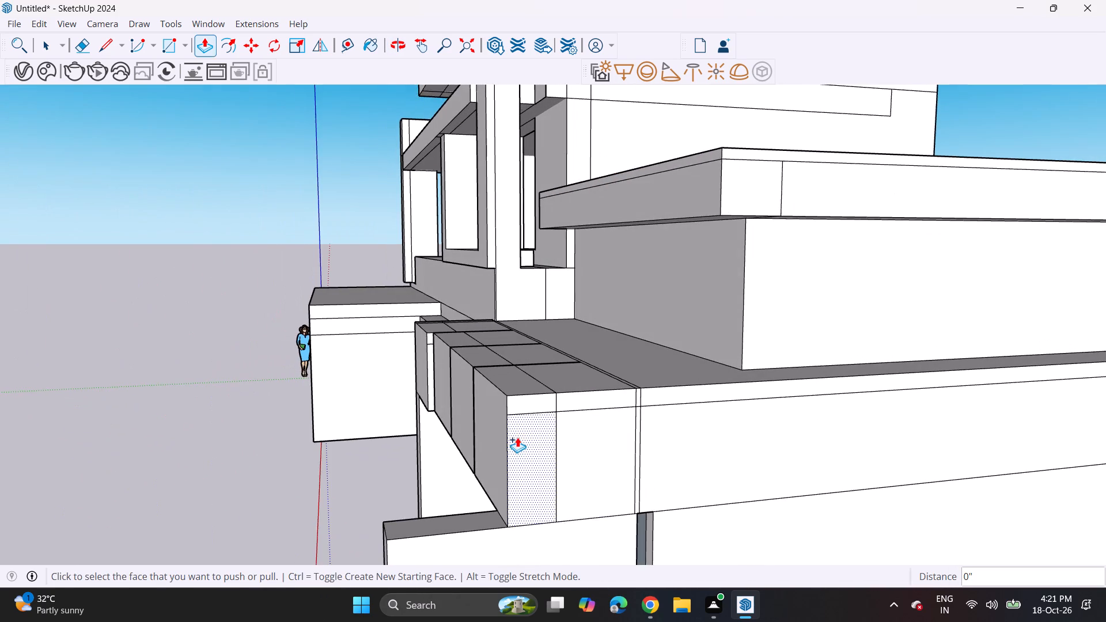
pyautogui.scroll(-5, 514, 430)
pyautogui.keyDown('shift'); pyautogui.moveTo(507, 445); pyautogui.dragTo(514, 342, button='middle'); pyautogui.keyUp('shift')
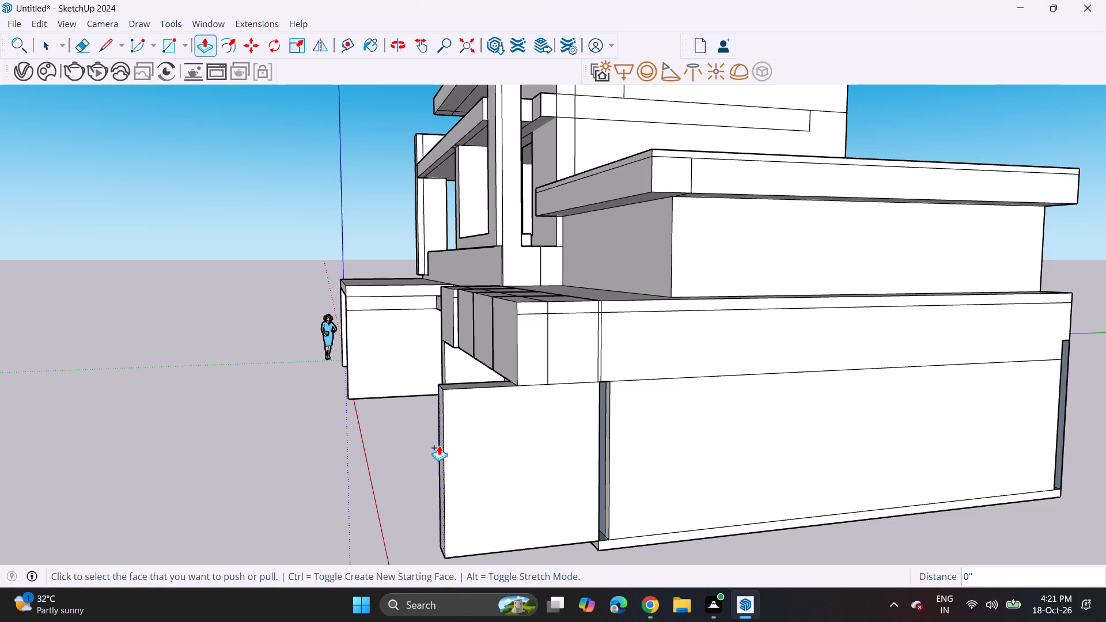
pyautogui.click(440, 446)
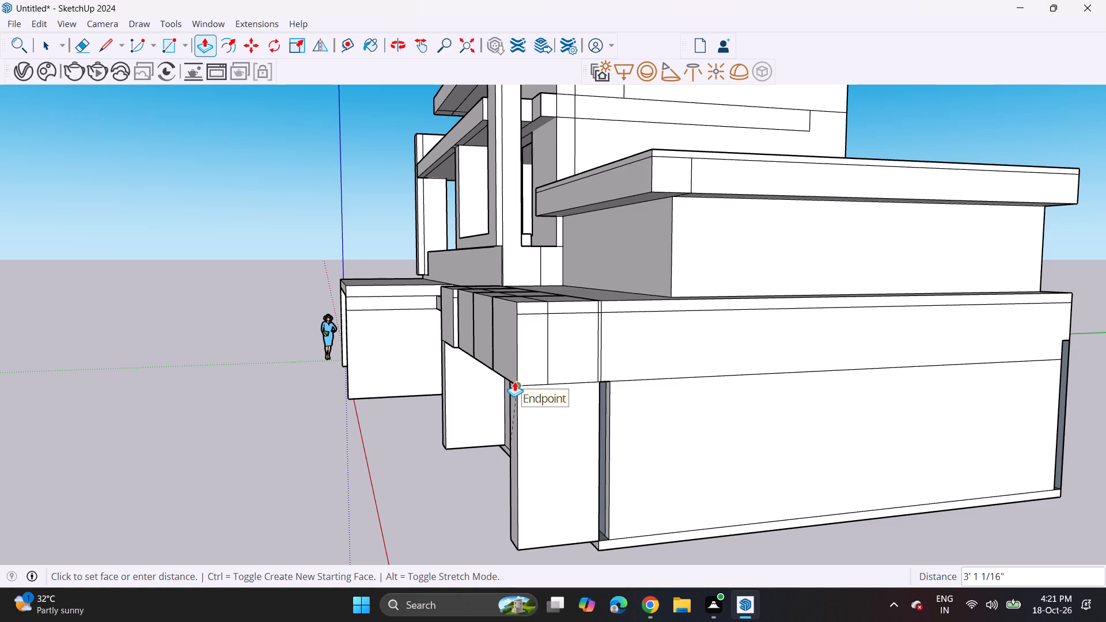
pyautogui.click(514, 381)
# Examine the alignment of the fascia panels and end walls across the whole front elevation.
pyautogui.moveTo(416, 408); pyautogui.dragTo(778, 386, button='middle')
pyautogui.scroll(-3, 761, 375)
pyautogui.keyDown('shift'); pyautogui.moveTo(624, 447); pyautogui.dragTo(687, 473, button='middle'); pyautogui.keyUp('shift')
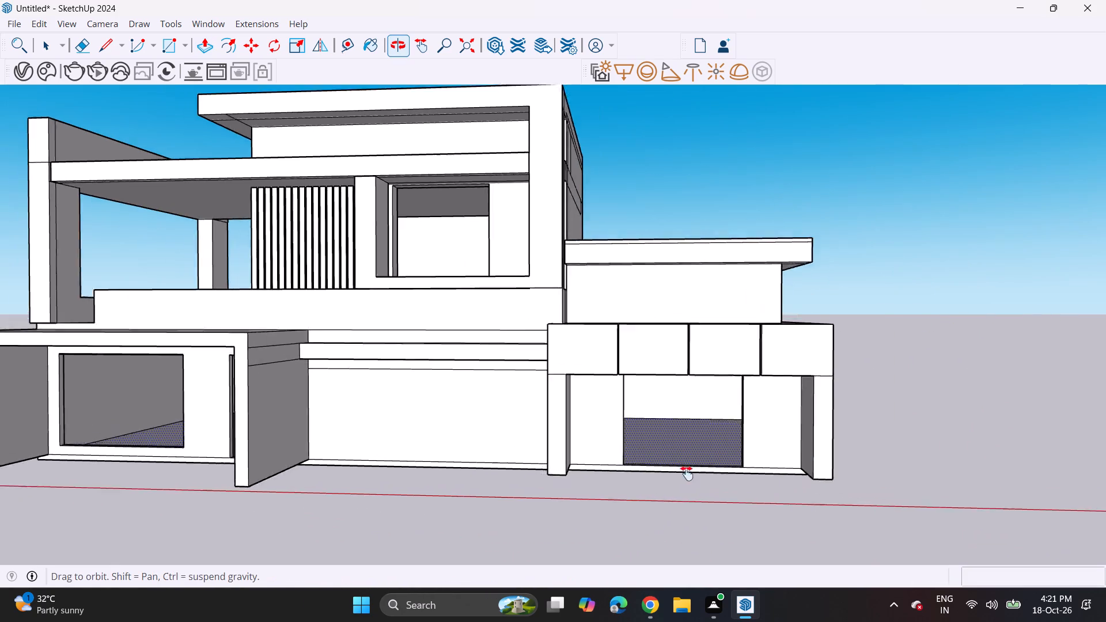
pyautogui.keyDown('shift'); pyautogui.moveTo(687, 473); pyautogui.dragTo(711, 487, button='middle'); pyautogui.keyUp('shift')
pyautogui.moveTo(721, 456); pyautogui.dragTo(737, 419, button='middle')
pyautogui.scroll(-3, 671, 445)
pyautogui.moveTo(600, 461); pyautogui.dragTo(708, 469, button='middle')
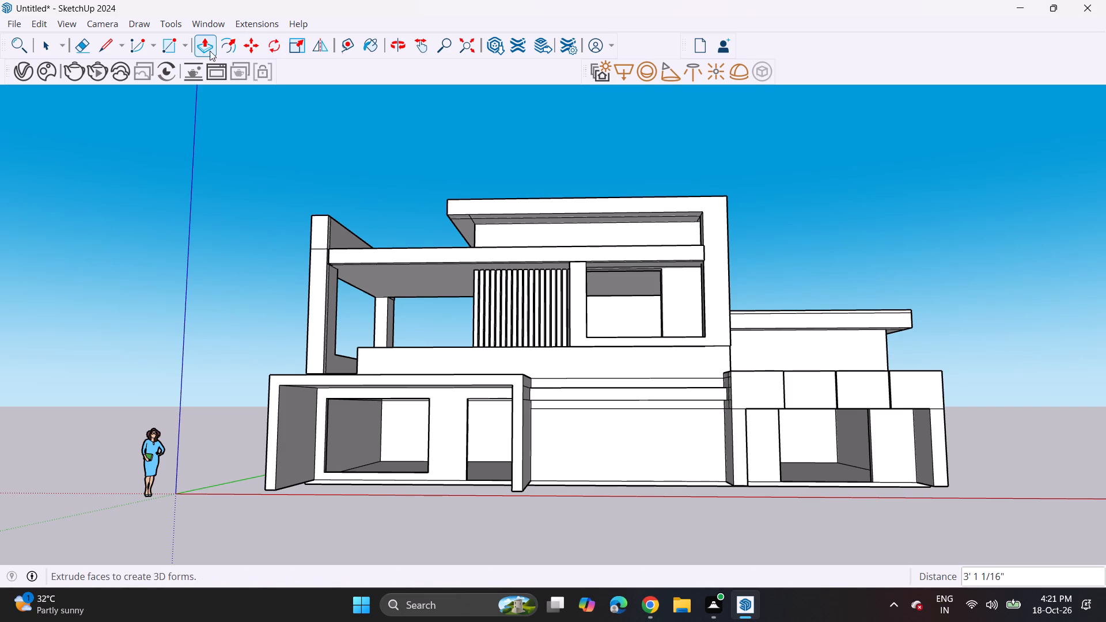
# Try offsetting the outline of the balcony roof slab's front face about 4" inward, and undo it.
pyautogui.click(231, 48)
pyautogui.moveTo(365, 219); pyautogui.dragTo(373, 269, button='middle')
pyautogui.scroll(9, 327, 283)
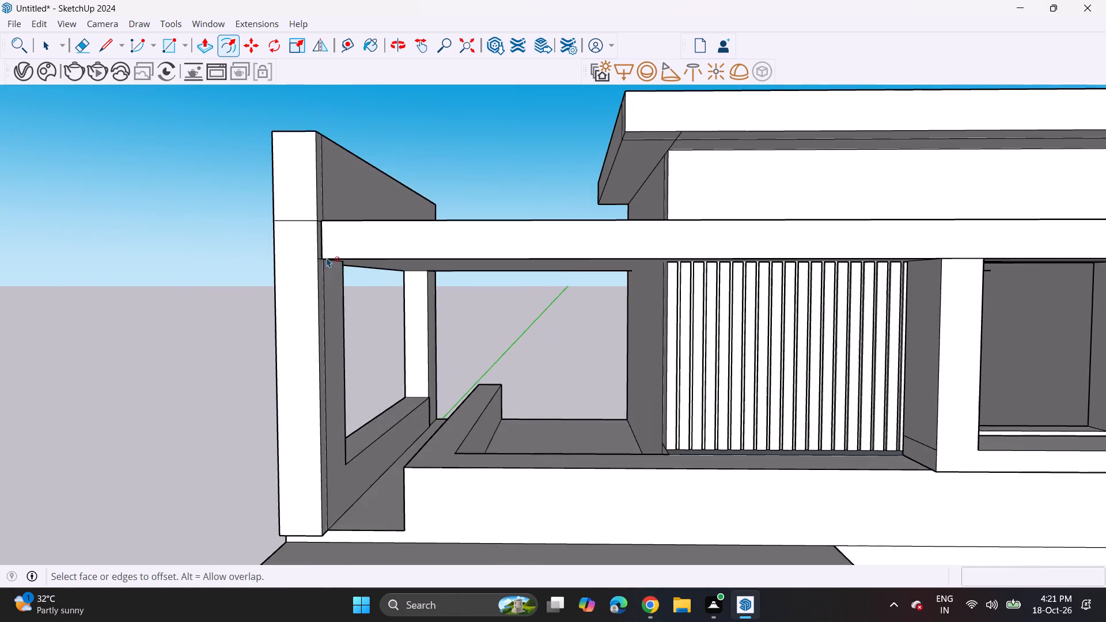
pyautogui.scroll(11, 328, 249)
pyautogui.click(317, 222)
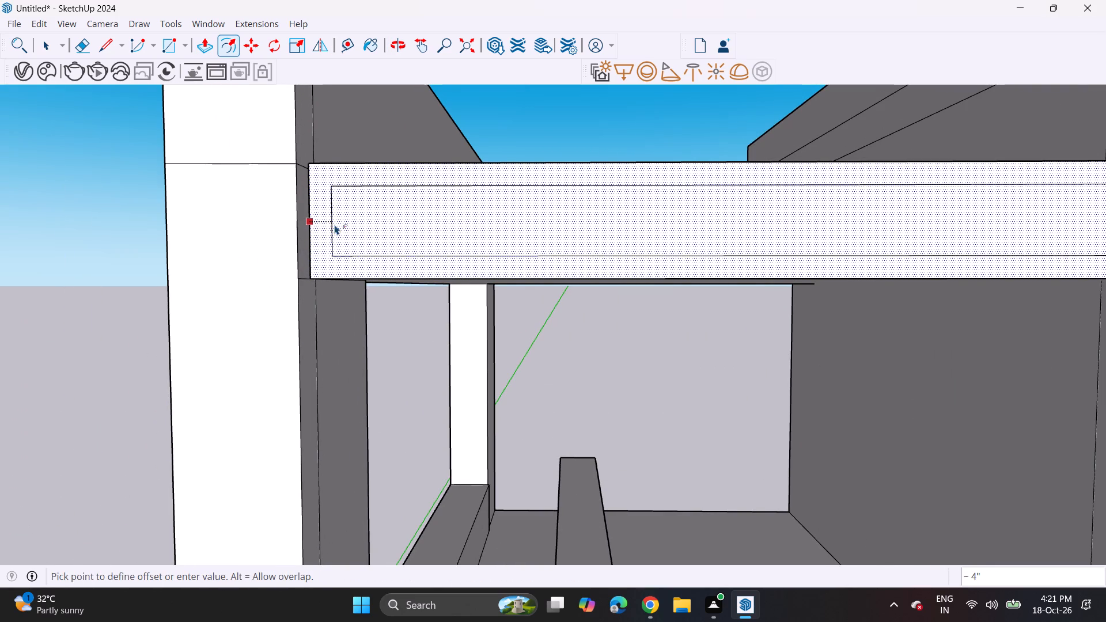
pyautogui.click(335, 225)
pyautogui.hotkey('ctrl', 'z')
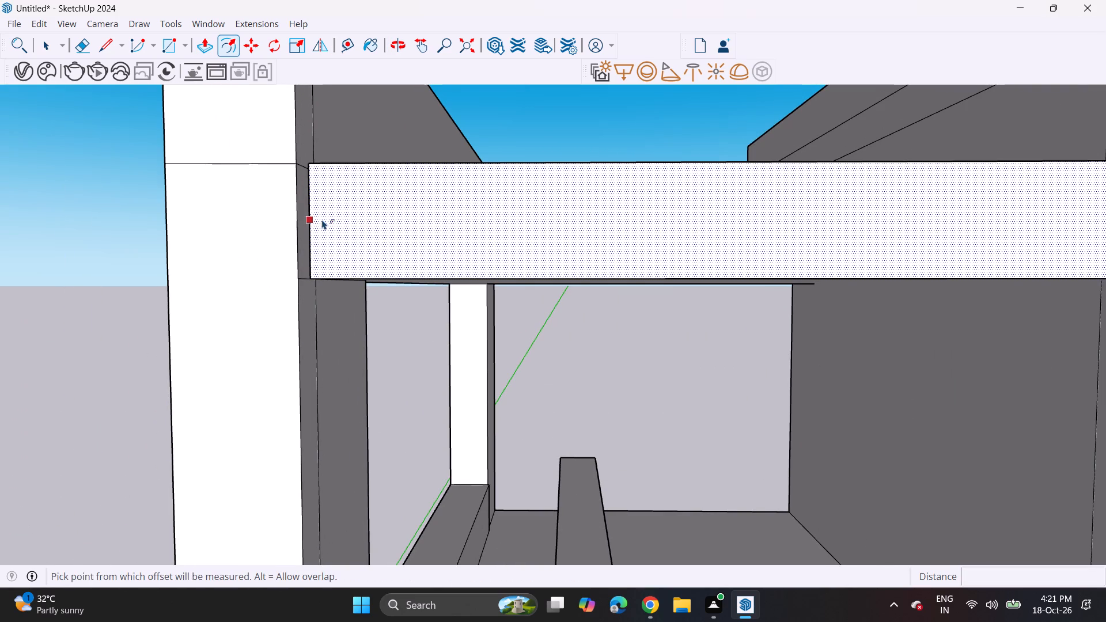
# Offset the outline of the balcony roof slab's front face inward to form a narrow border.
pyautogui.click(322, 219)
pyautogui.click(323, 216)
# Move the inset outline's short edge near the open balcony's side wall outward onto the slab's end edge.
pyautogui.press('space')
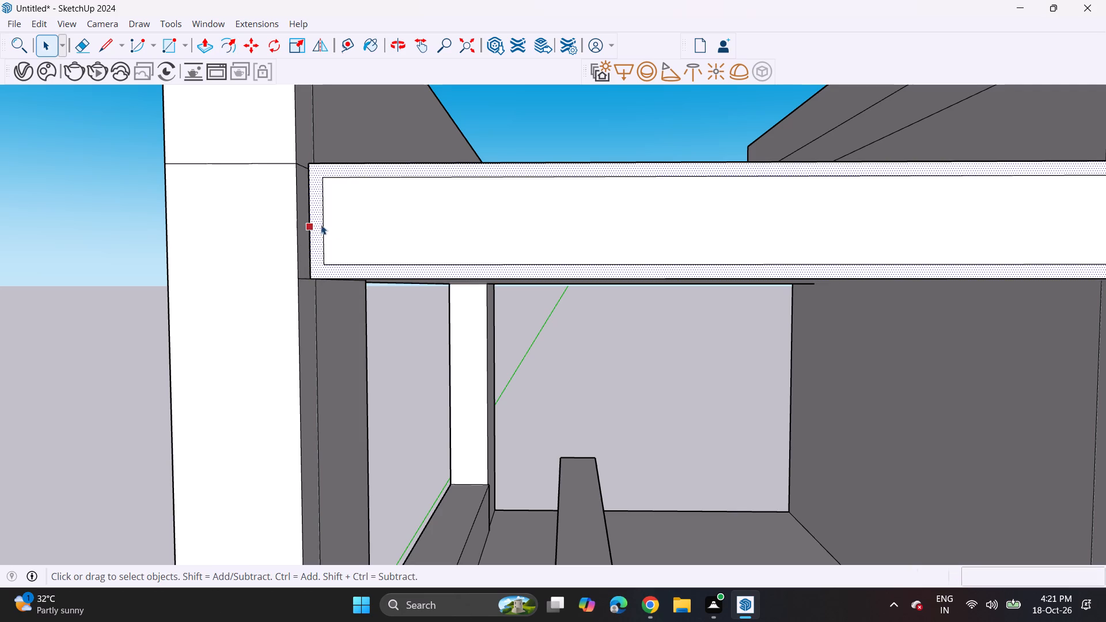
pyautogui.click(325, 221)
pyautogui.press('m')
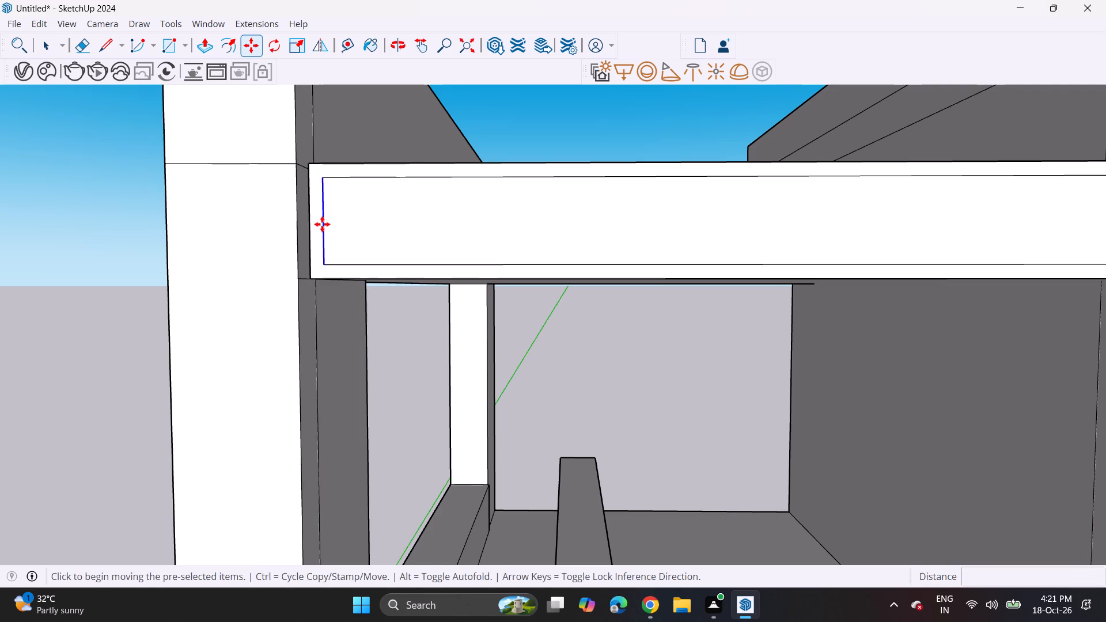
pyautogui.click(322, 224)
pyautogui.click(308, 225)
# Move the inset outline's short edge at the slab's opposite end, beside the upper window, outward about 2 3/16" onto the slab's end edge.
pyautogui.scroll(-8, 316, 221)
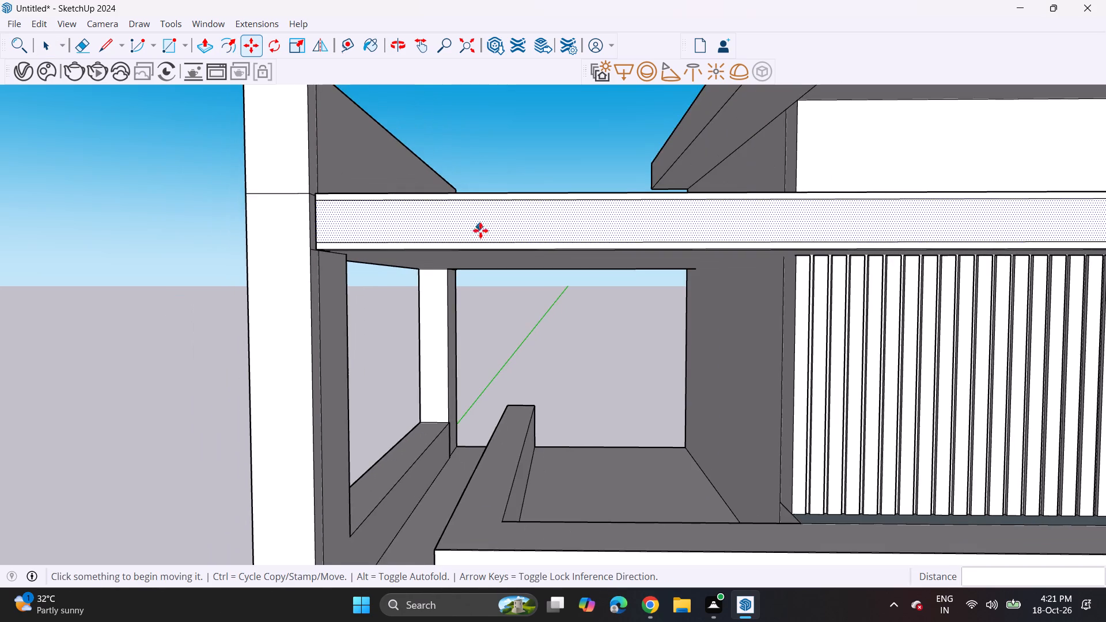
pyautogui.keyDown('shift'); pyautogui.moveTo(480, 232); pyautogui.dragTo(0, 230, button='middle'); pyautogui.keyUp('shift')
pyautogui.keyDown('shift'); pyautogui.moveTo(698, 217); pyautogui.dragTo(153, 261, button='middle'); pyautogui.keyUp('shift')
pyautogui.scroll(5, 808, 270)
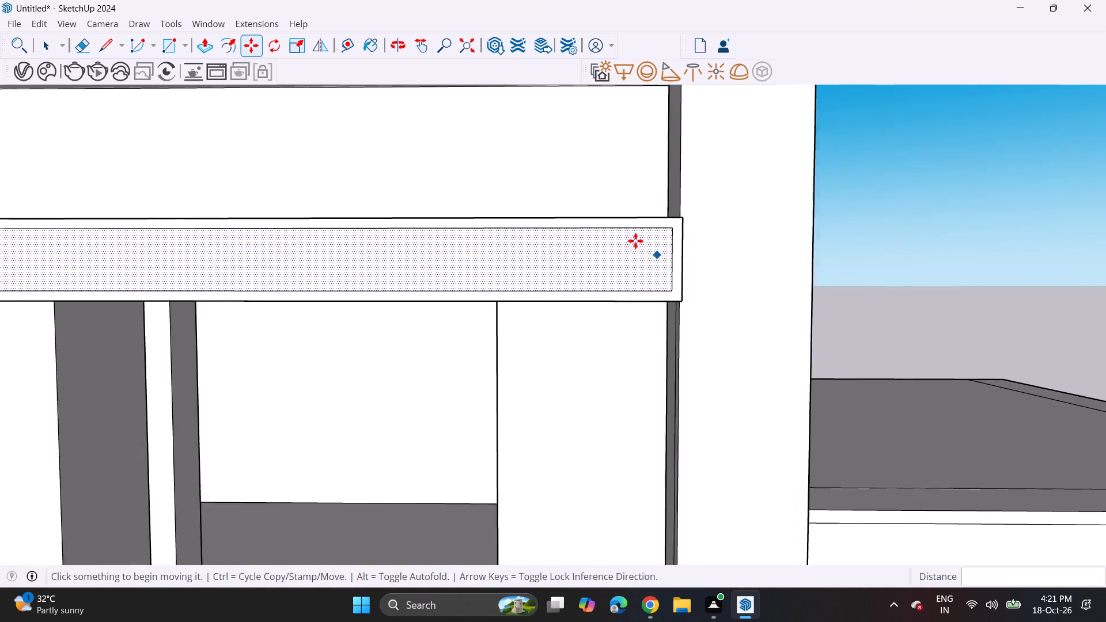
pyautogui.scroll(5, 771, 251)
pyautogui.scroll(3, 642, 277)
pyautogui.press('space')
pyautogui.click(612, 276)
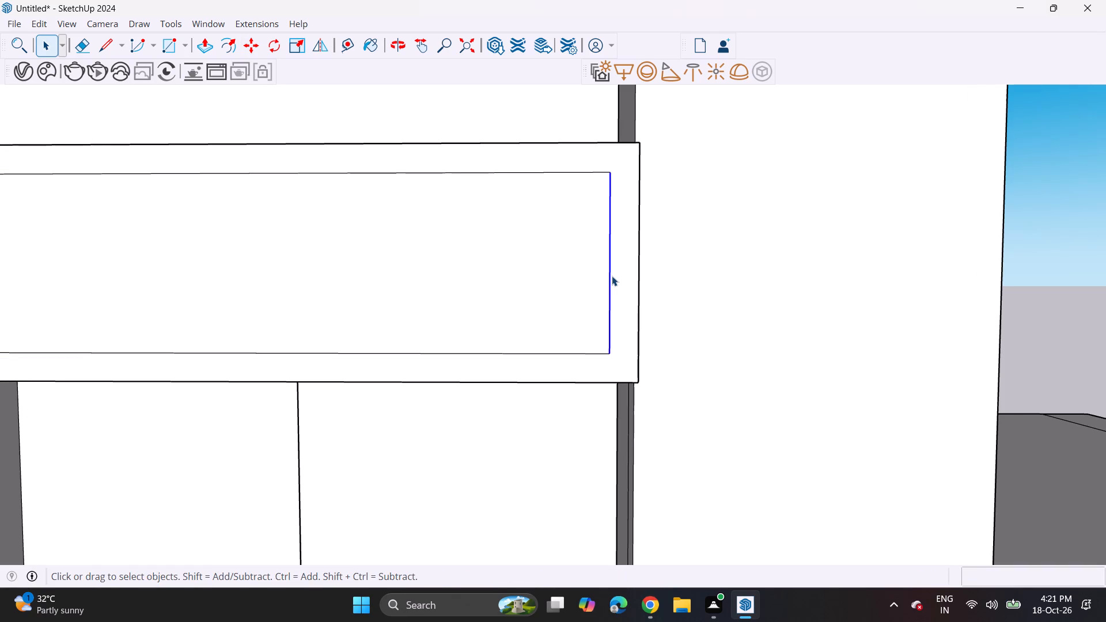
pyautogui.press('m')
pyautogui.click(611, 270)
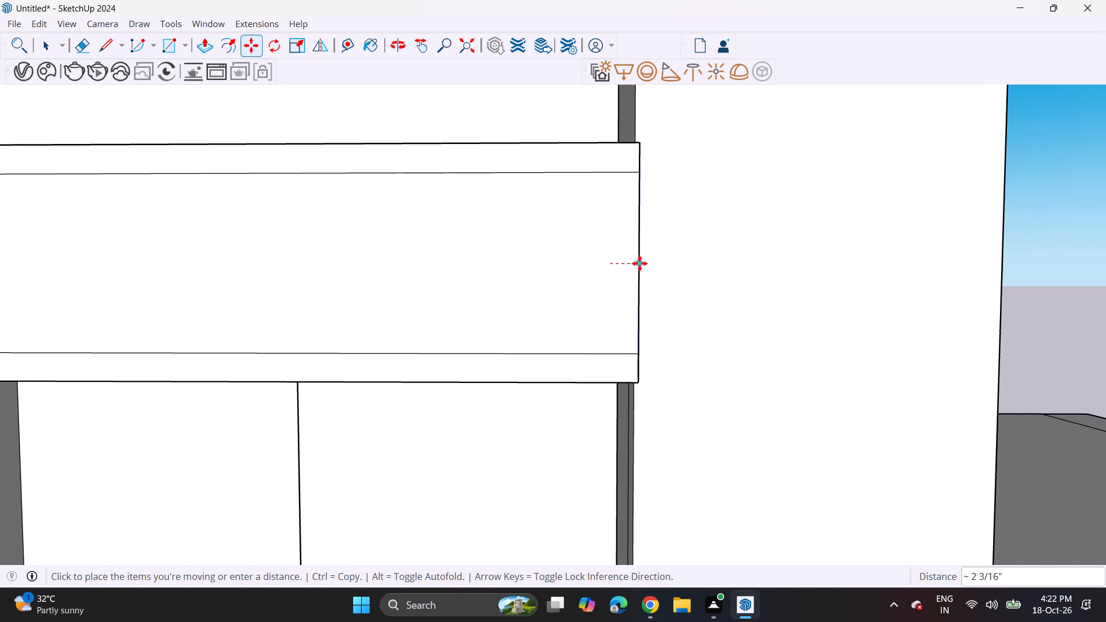
pyautogui.click(639, 263)
# Draw a full-height rectangle about 6" wide at the outer end of the side wing's upper wall, beneath its roof slab.
pyautogui.scroll(-20, 623, 260)
pyautogui.scroll(-11, 623, 260)
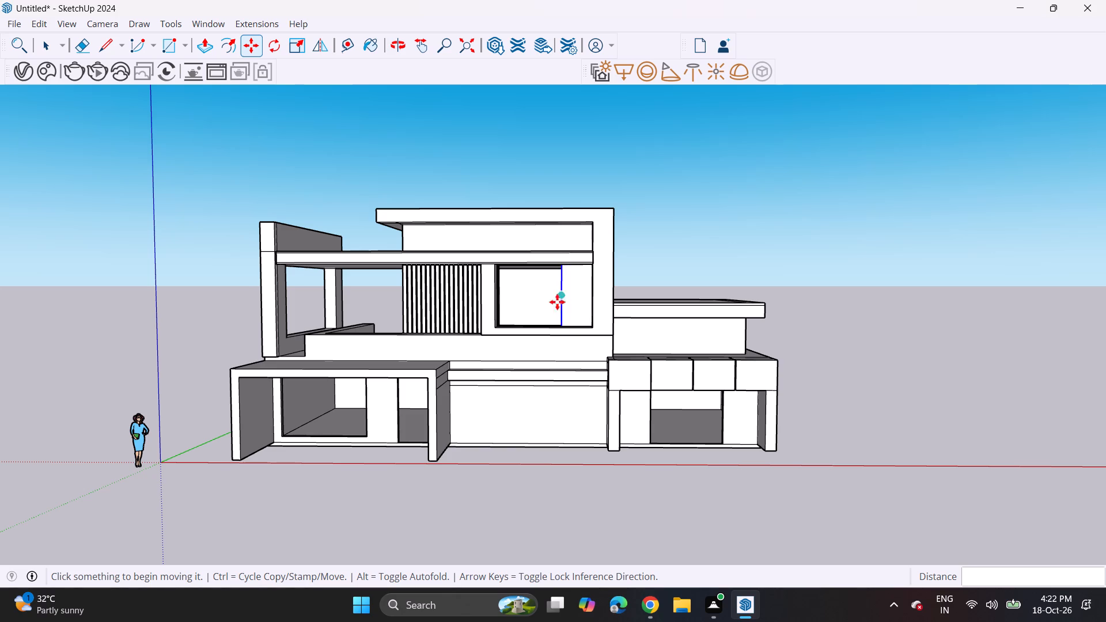
pyautogui.moveTo(372, 351); pyautogui.dragTo(438, 364, button='middle')
pyautogui.moveTo(448, 364); pyautogui.dragTo(433, 336, button='middle')
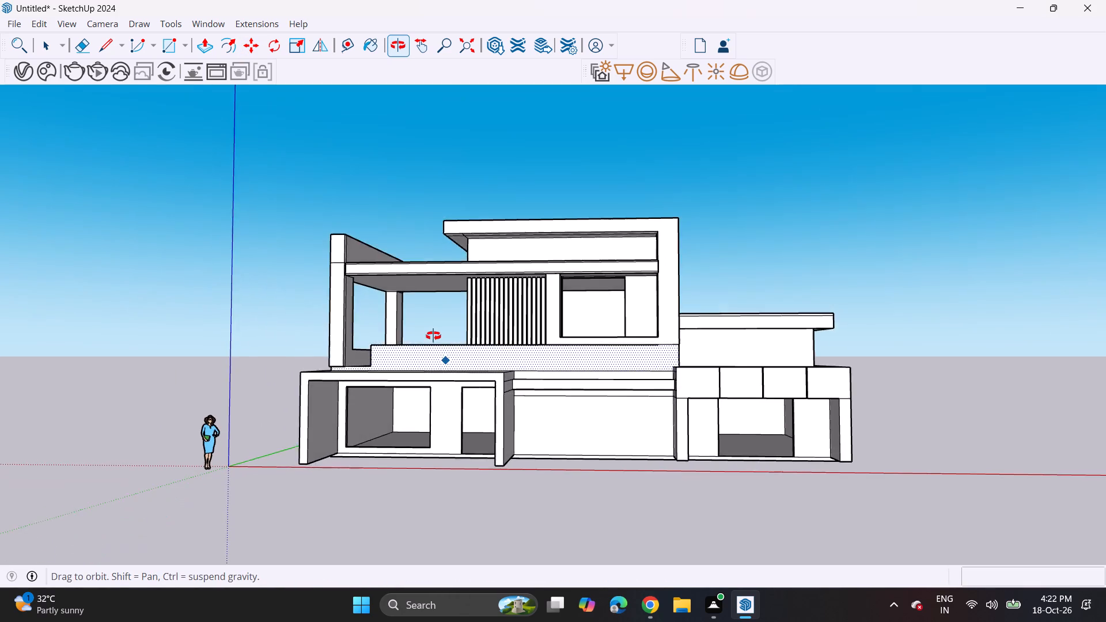
pyautogui.moveTo(433, 336); pyautogui.dragTo(449, 328, button='middle')
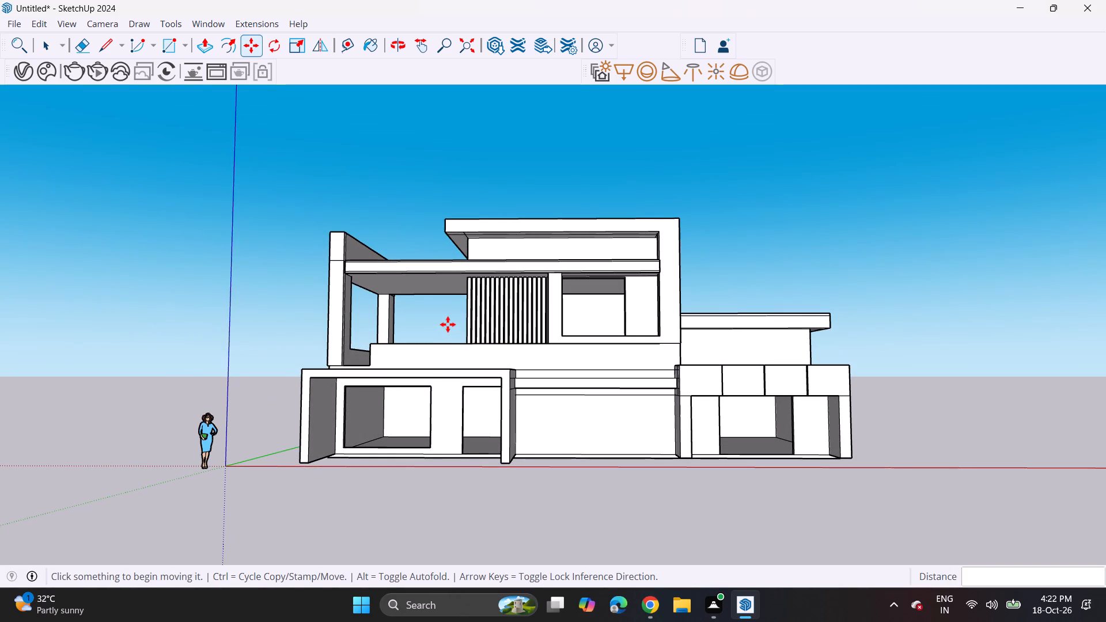
pyautogui.press('space')
pyautogui.scroll(3, 798, 328)
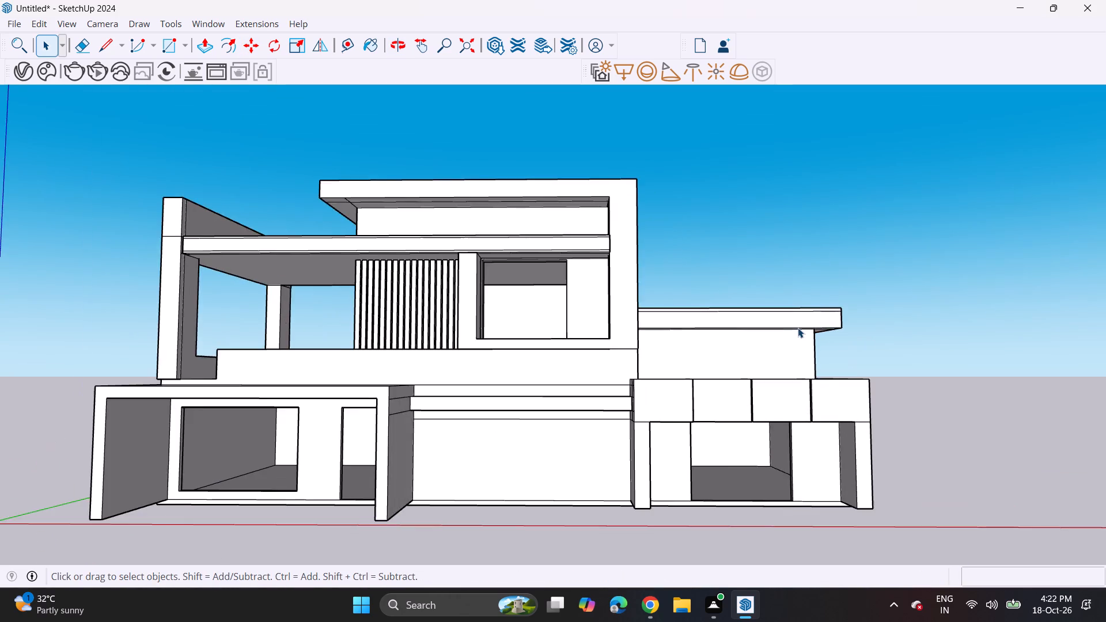
pyautogui.scroll(7, 798, 328)
pyautogui.moveTo(795, 365); pyautogui.dragTo(783, 405, button='middle')
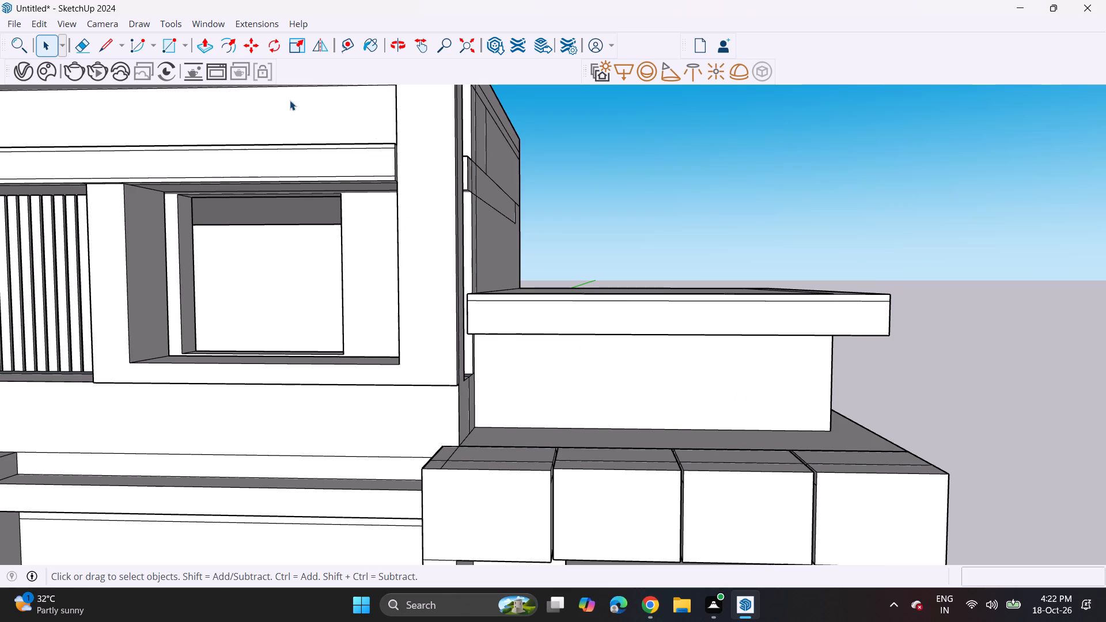
pyautogui.click(168, 50)
pyautogui.keyDown('shift'); pyautogui.moveTo(661, 259); pyautogui.dragTo(615, 233, button='middle'); pyautogui.keyUp('shift')
pyautogui.keyDown('shift'); pyautogui.scroll(1, 638, 253); pyautogui.keyUp('shift')
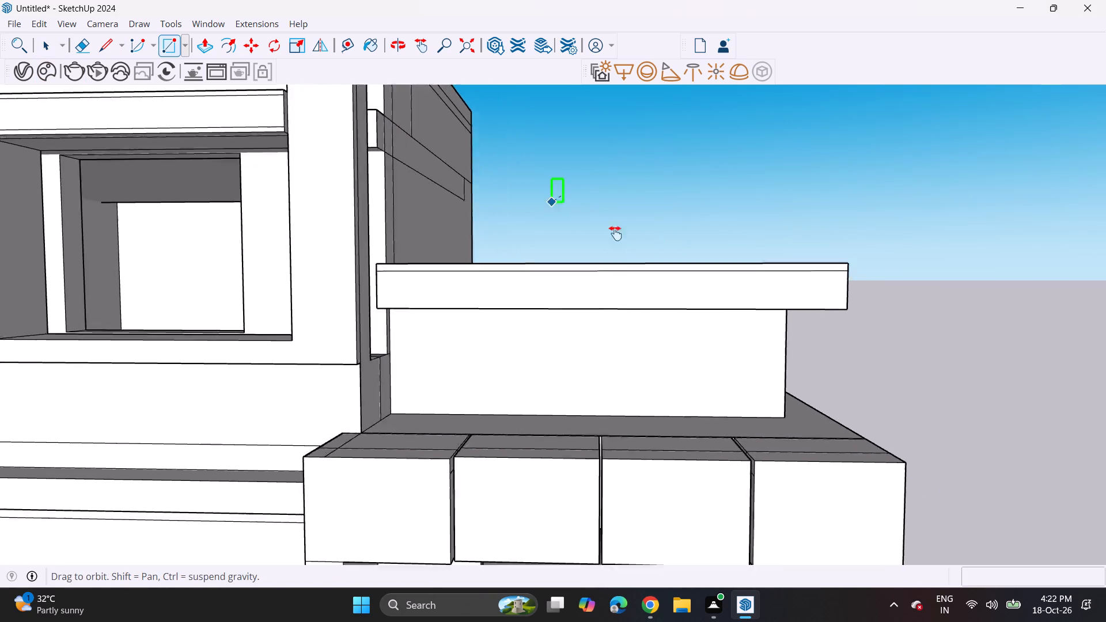
pyautogui.keyDown('shift'); pyautogui.moveTo(615, 233); pyautogui.dragTo(539, 185, button='middle'); pyautogui.keyUp('shift')
pyautogui.scroll(5, 637, 237)
pyautogui.moveTo(652, 242); pyautogui.dragTo(658, 221, button='middle')
pyautogui.scroll(4, 654, 234)
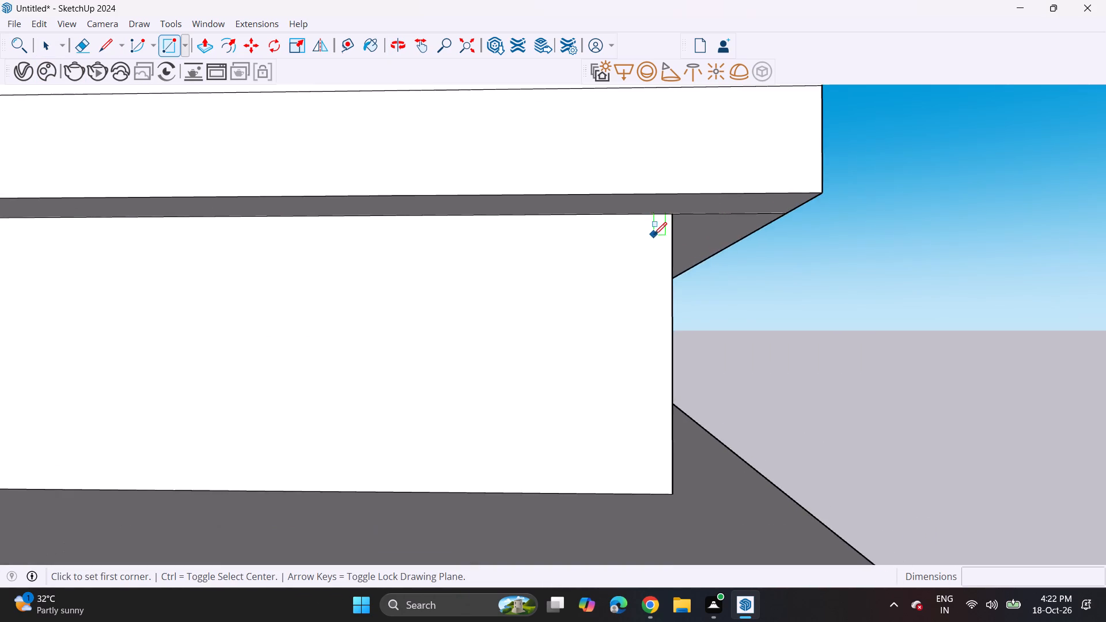
pyautogui.scroll(5, 664, 229)
pyautogui.click(675, 208)
pyautogui.scroll(-5, 637, 325)
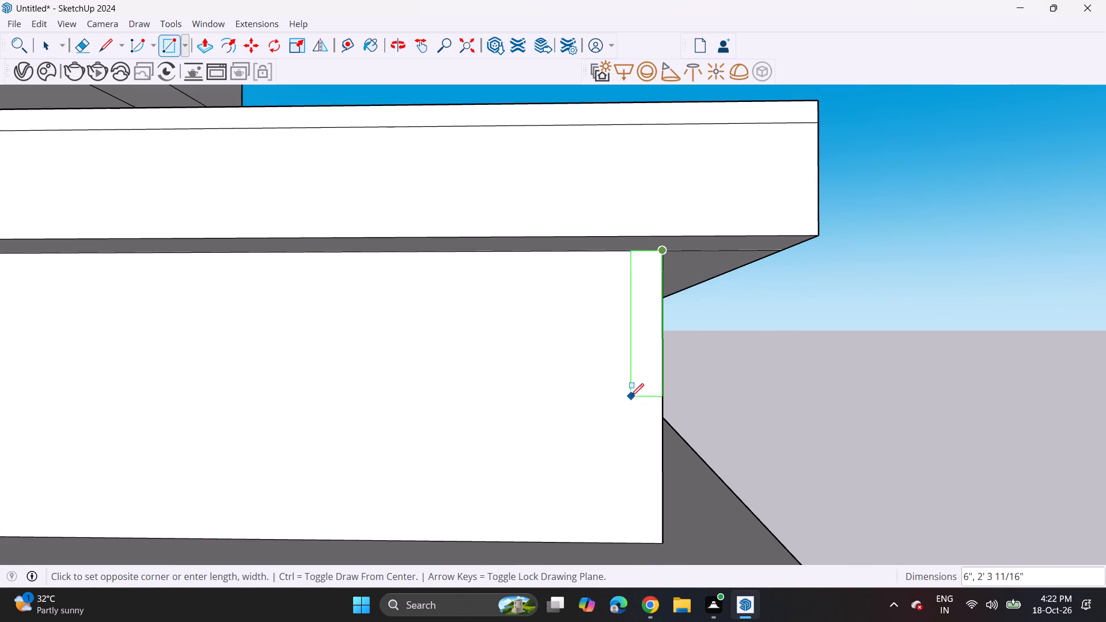
pyautogui.keyDown('shift'); pyautogui.moveTo(631, 396); pyautogui.dragTo(638, 325, button='middle'); pyautogui.keyUp('shift')
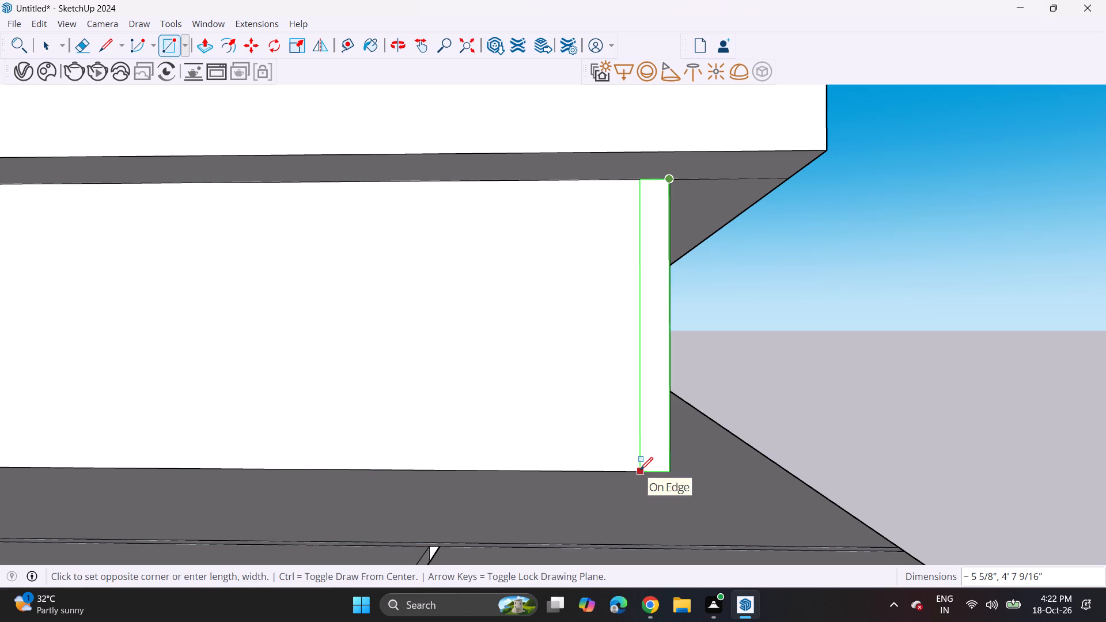
pyautogui.click(637, 469)
# Copy the narrow strip four times along the wall toward the main block at 8 5/16" spacing, leaving slim gaps between strips.
pyautogui.press('space')
pyautogui.doubleClick(645, 413)
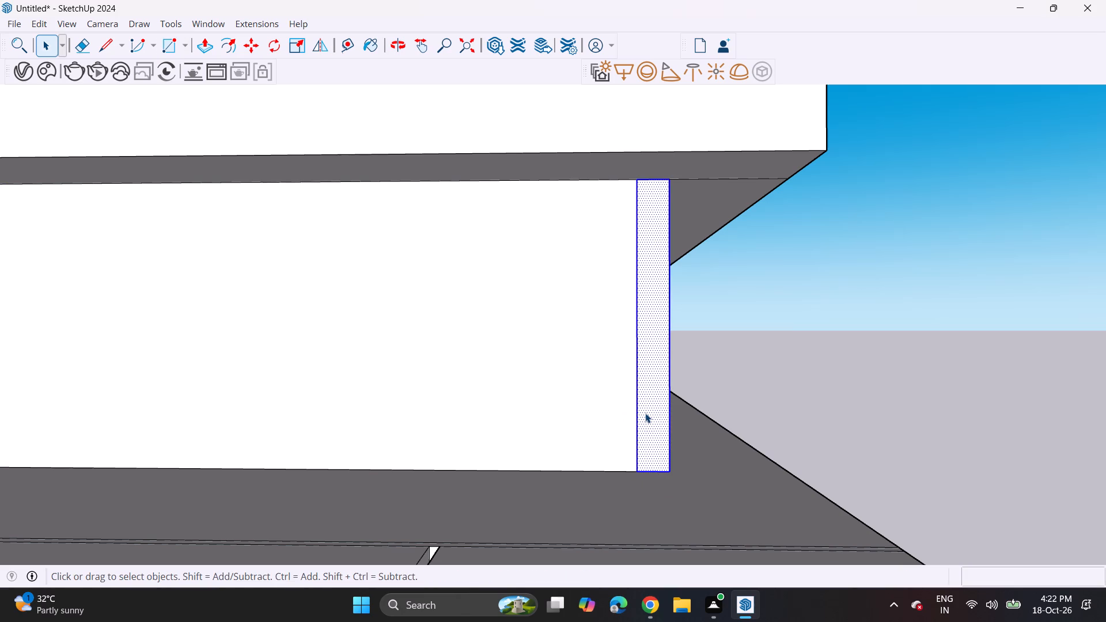
pyautogui.press('m')
pyautogui.click(671, 466)
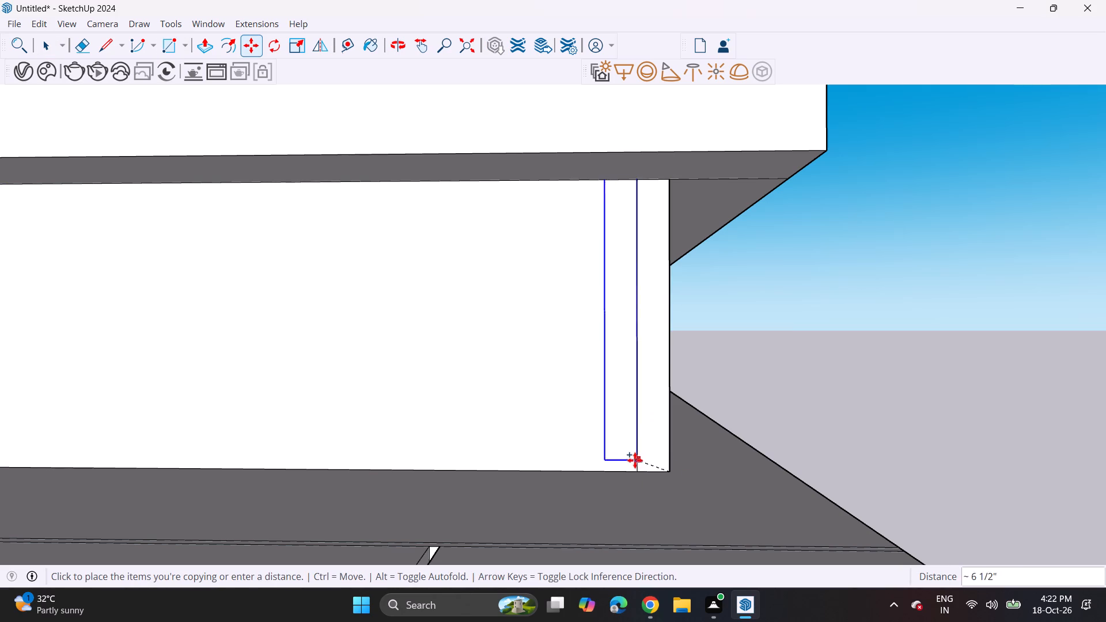
pyautogui.click(626, 473)
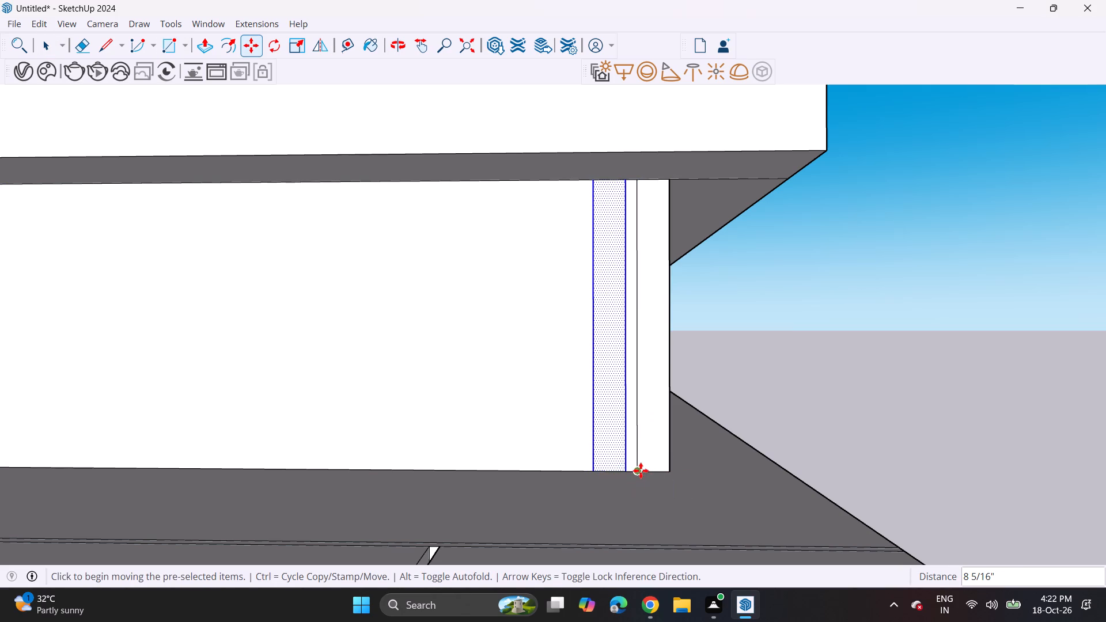
pyautogui.click(641, 471)
pyautogui.click(593, 468)
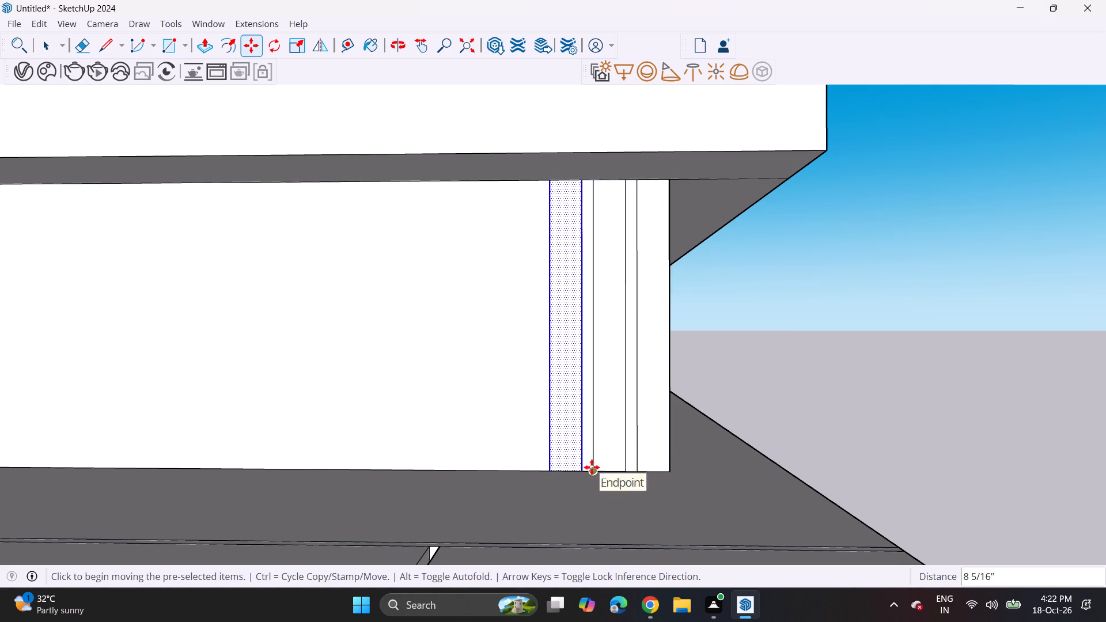
pyautogui.click(594, 468)
pyautogui.click(550, 469)
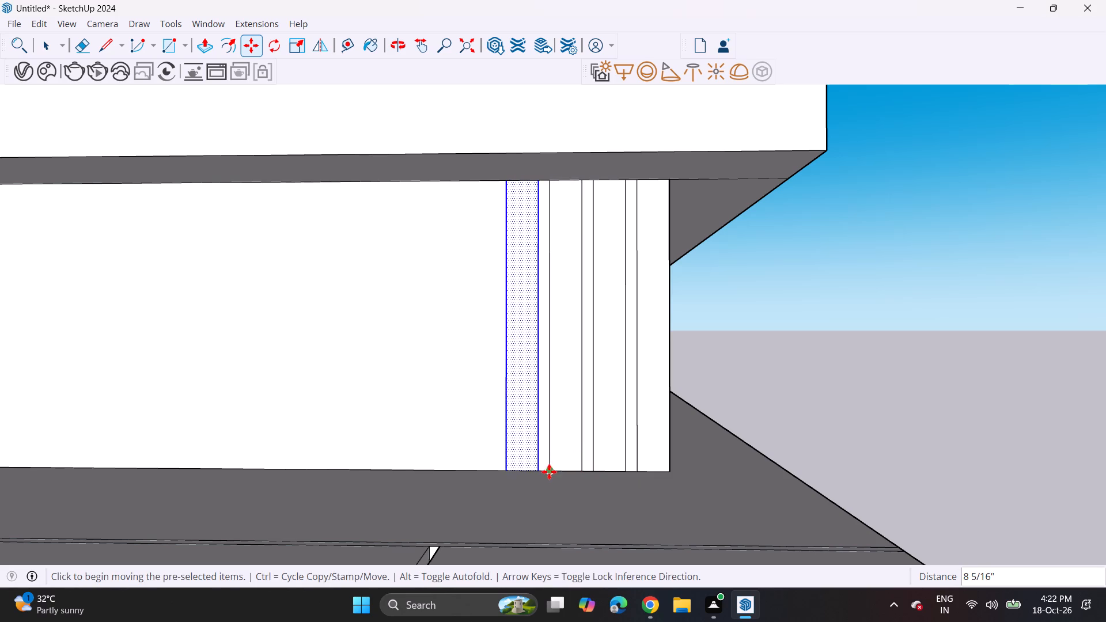
pyautogui.click(549, 472)
pyautogui.click(501, 473)
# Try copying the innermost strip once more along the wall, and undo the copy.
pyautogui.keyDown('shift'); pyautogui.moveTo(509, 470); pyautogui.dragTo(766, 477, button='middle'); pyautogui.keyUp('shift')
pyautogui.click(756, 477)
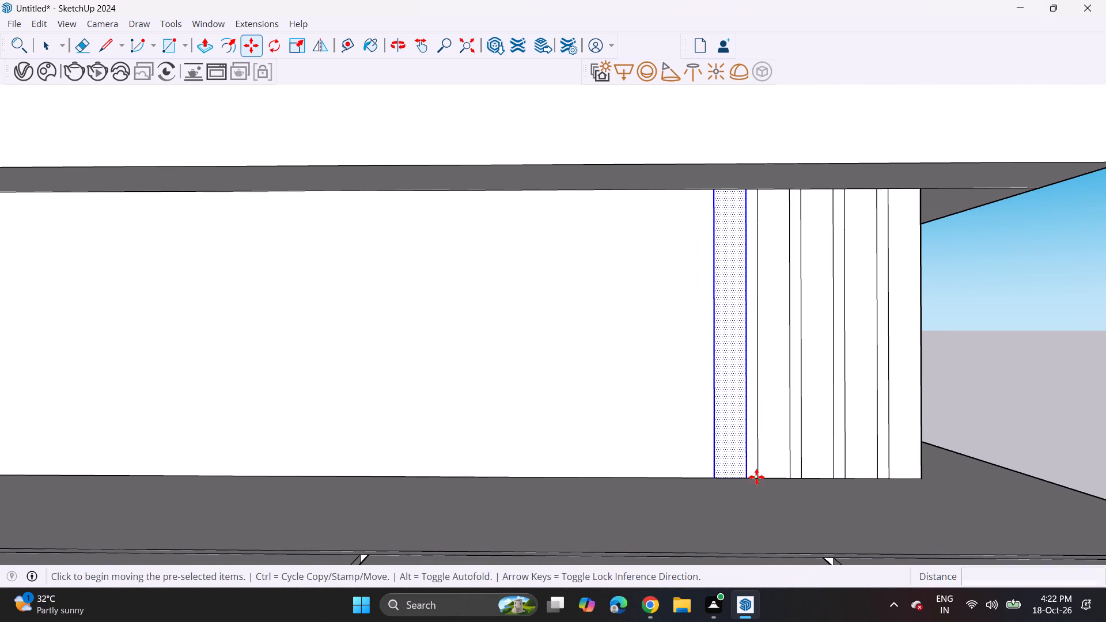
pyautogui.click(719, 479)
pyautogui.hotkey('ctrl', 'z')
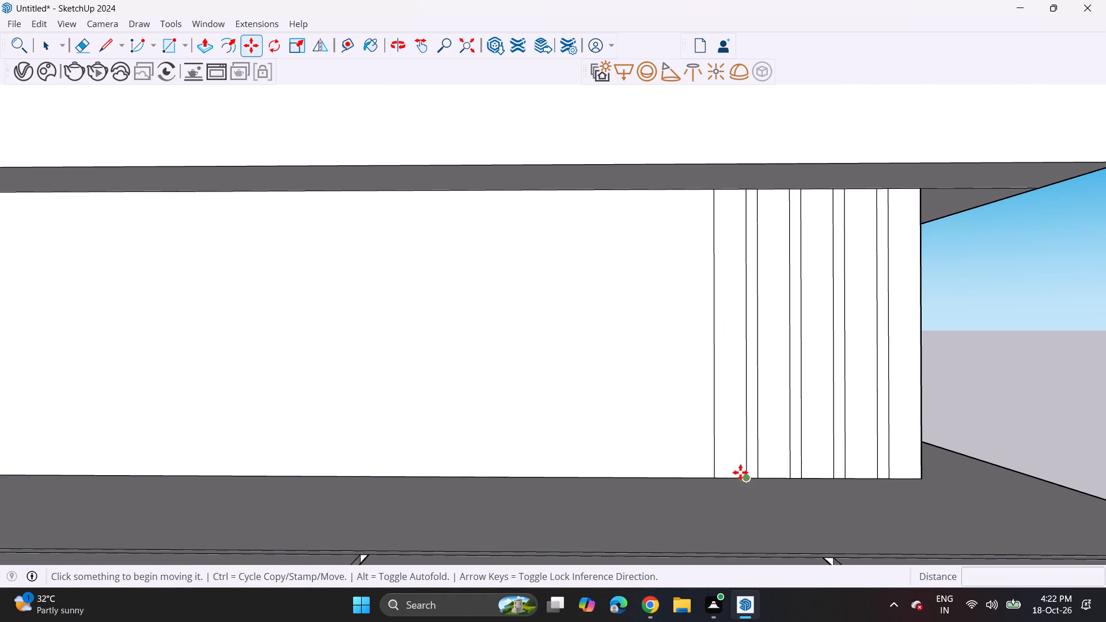
# Copy the innermost strip five more times along the wall toward the main block at 8 5/16" spacing.
pyautogui.press('space')
pyautogui.doubleClick(732, 464)
pyautogui.press('m')
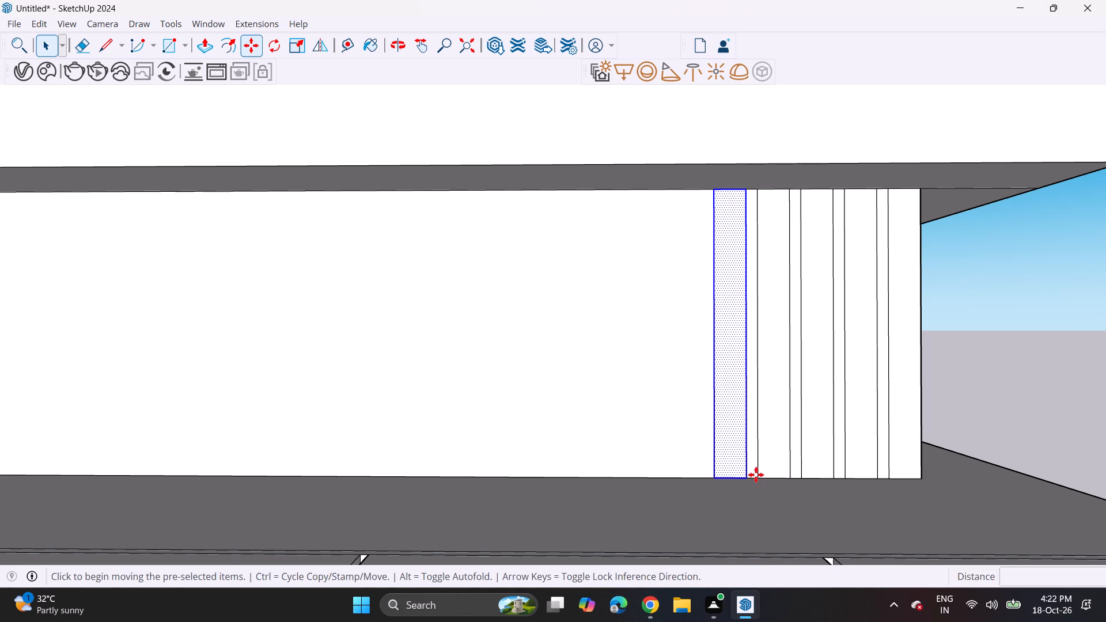
pyautogui.click(760, 475)
pyautogui.click(713, 473)
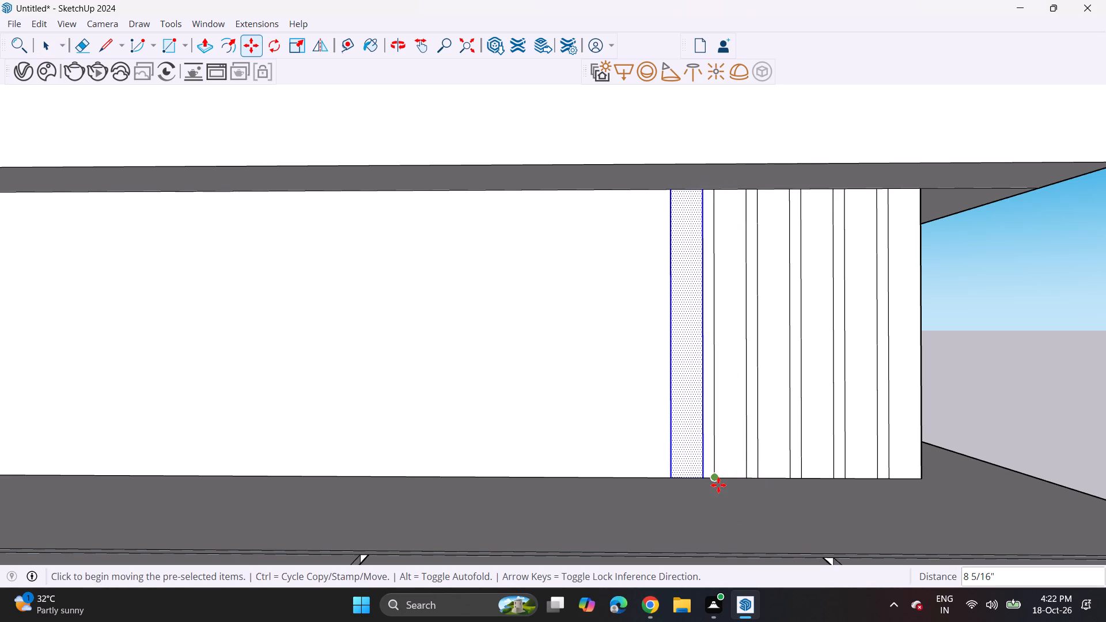
pyautogui.click(719, 483)
pyautogui.click(676, 479)
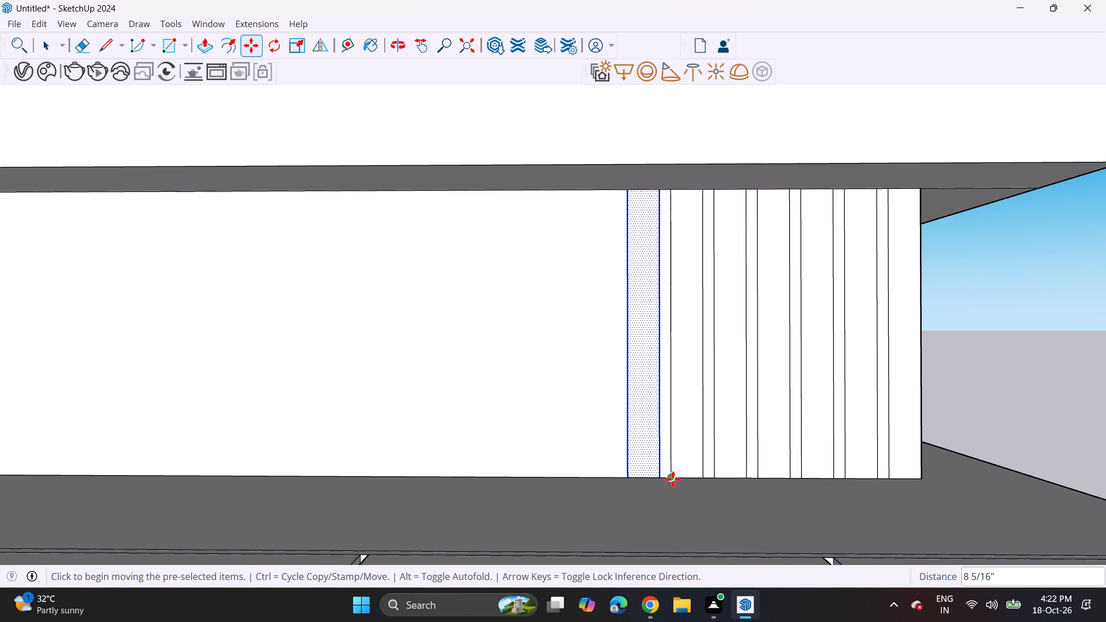
pyautogui.click(673, 479)
pyautogui.click(625, 477)
pyautogui.keyDown('ctrl'); pyautogui.click(627, 478); pyautogui.keyUp('ctrl')
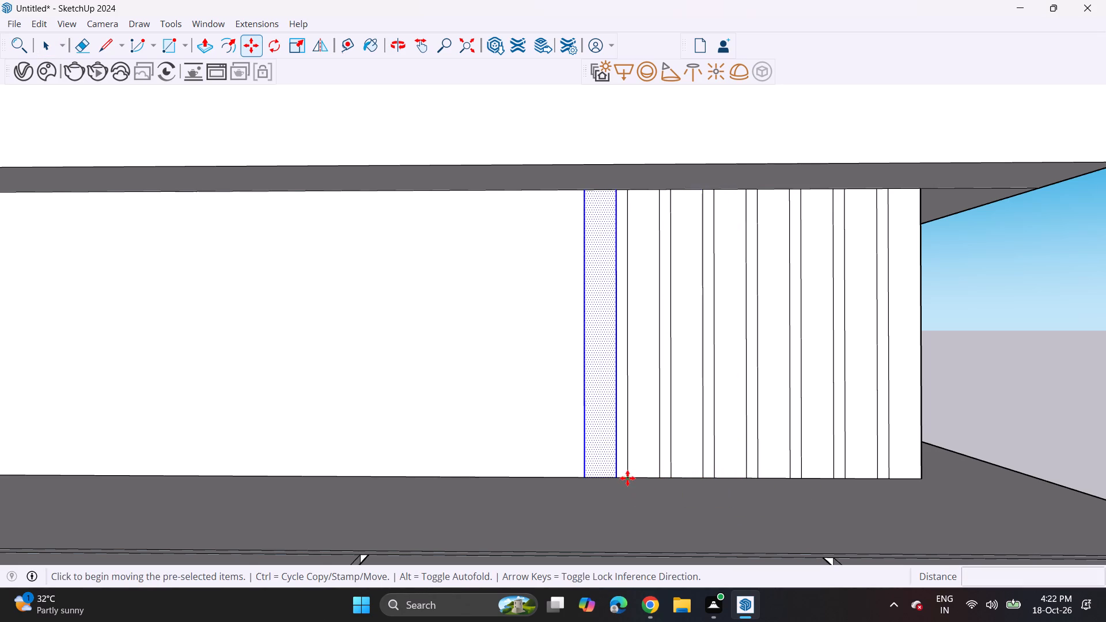
pyautogui.click(585, 474)
pyautogui.click(583, 481)
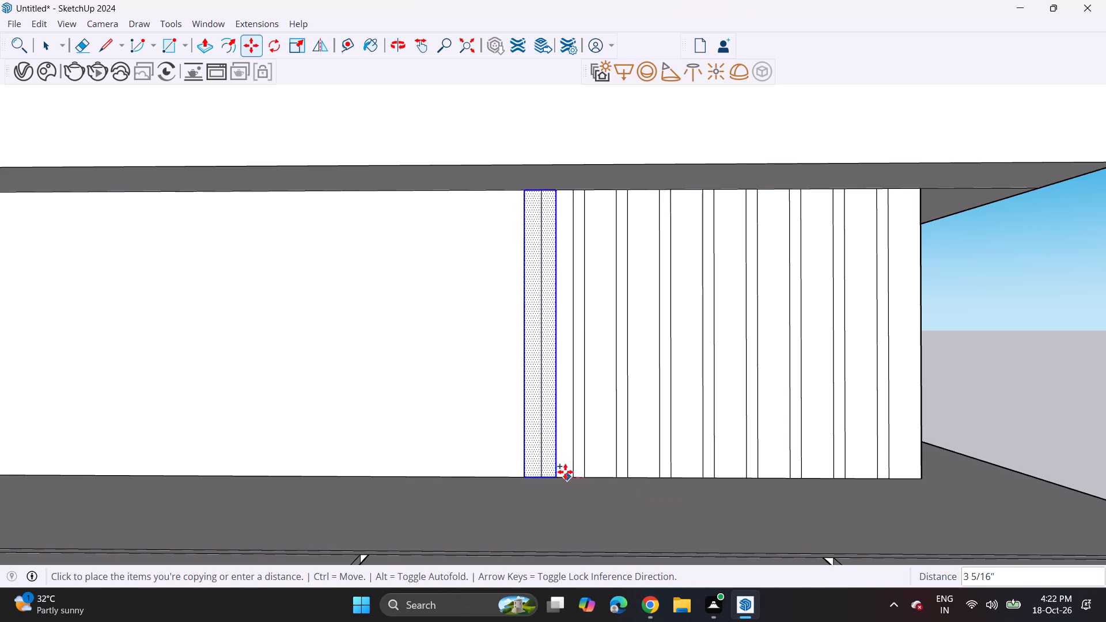
pyautogui.keyDown('shift'); pyautogui.moveTo(563, 473); pyautogui.dragTo(655, 480, button='middle'); pyautogui.keyUp('shift')
pyautogui.click(638, 484)
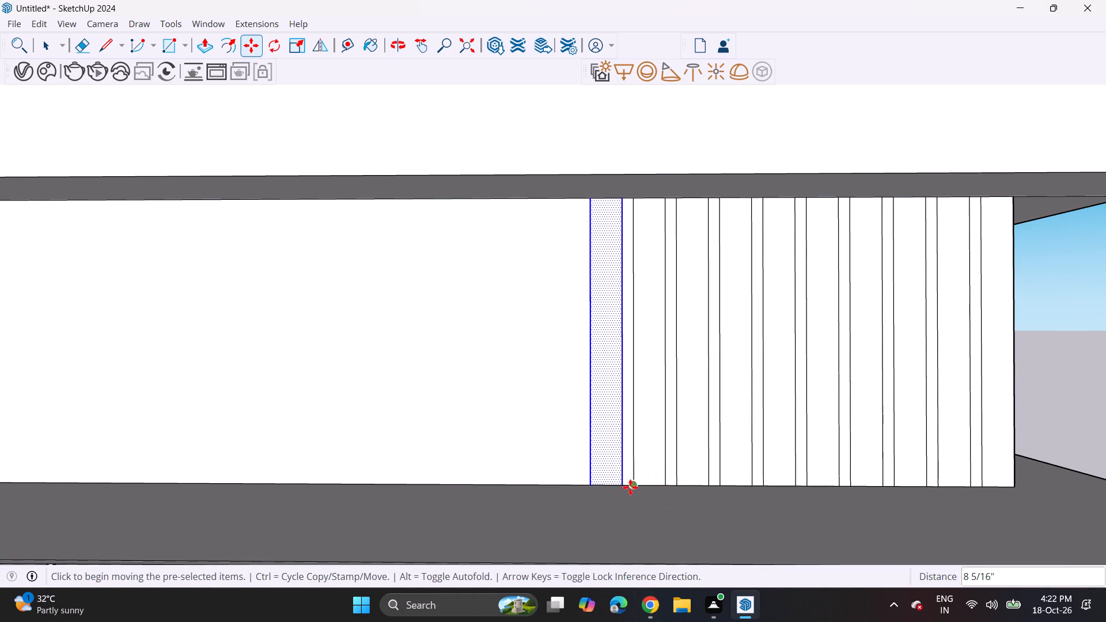
# Extend the strip pattern toward the main block with four more copies spaced 8 5/16" apart.
pyautogui.click(631, 486)
pyautogui.click(588, 488)
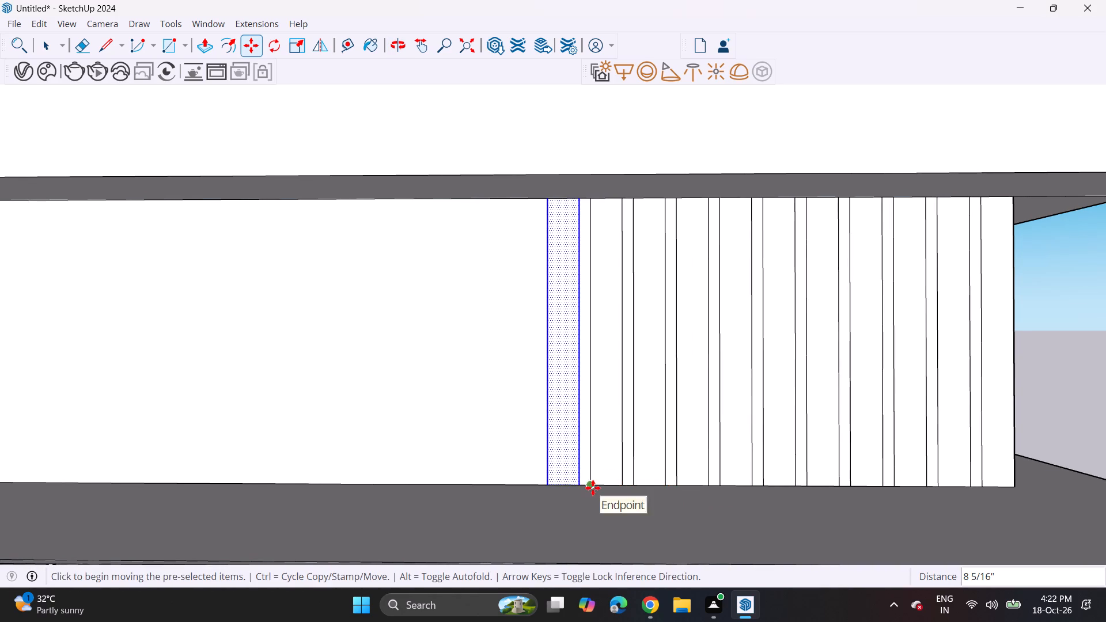
pyautogui.click(593, 488)
pyautogui.click(551, 483)
pyautogui.click(554, 484)
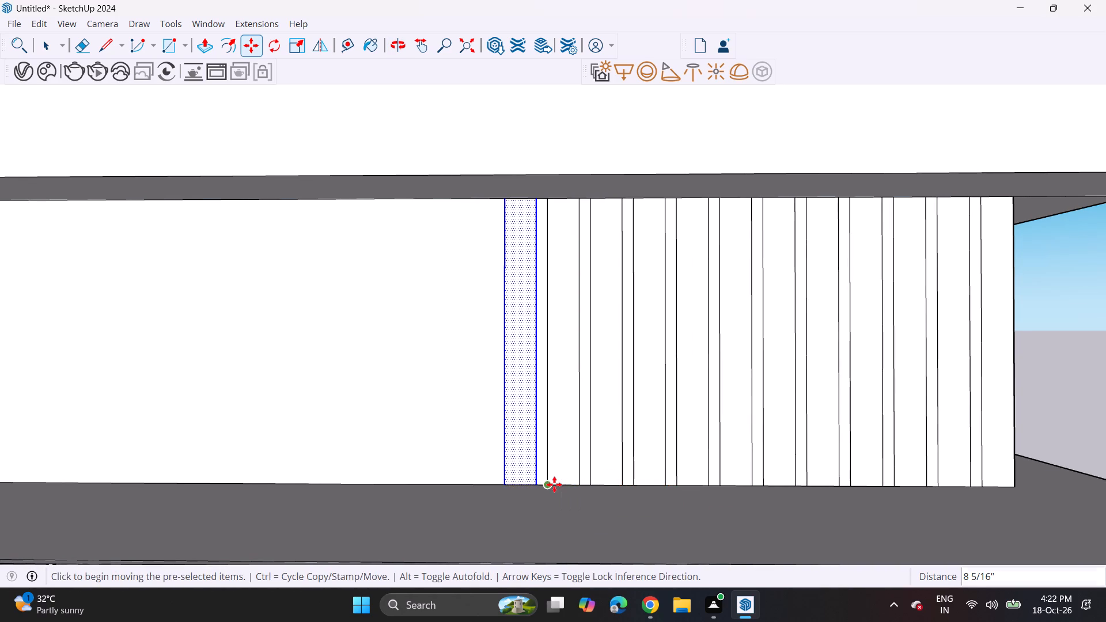
pyautogui.click(505, 484)
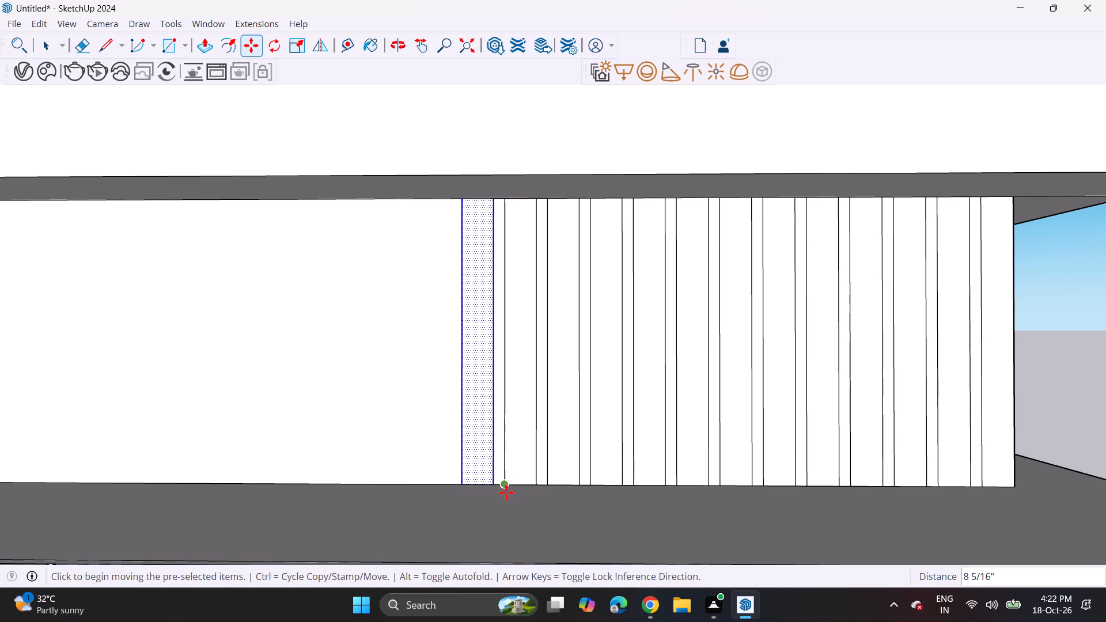
pyautogui.click(505, 488)
pyautogui.keyDown('shift'); pyautogui.moveTo(498, 490); pyautogui.dragTo(606, 494, button='middle'); pyautogui.keyUp('shift')
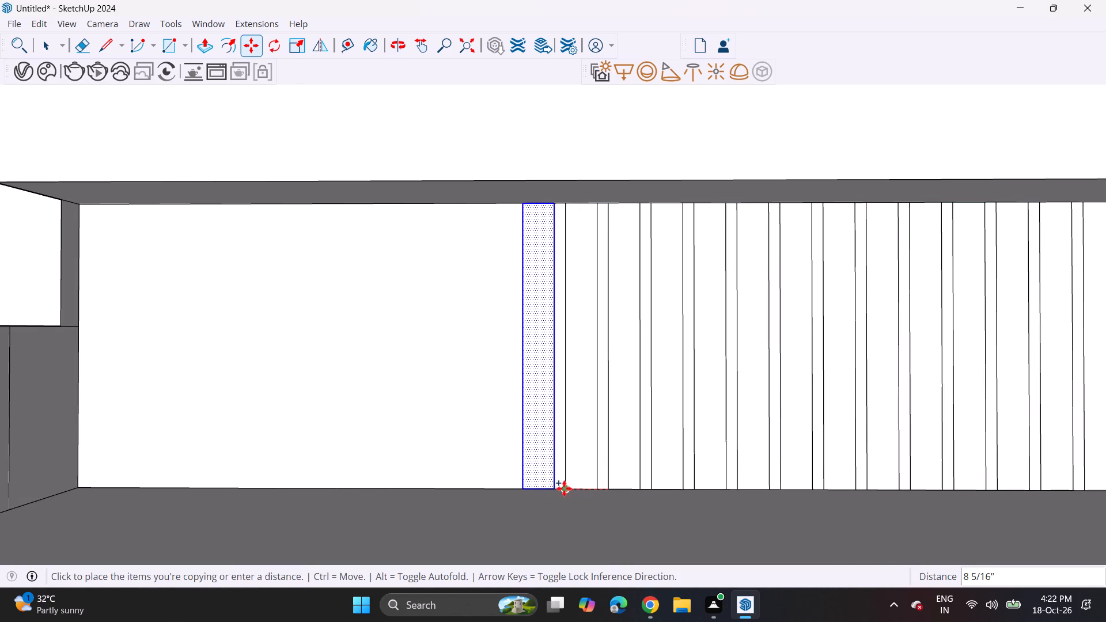
pyautogui.click(562, 488)
# Add another four strip copies at 8 5/16" spacing, continuing along the wall toward the main block.
pyautogui.click(562, 486)
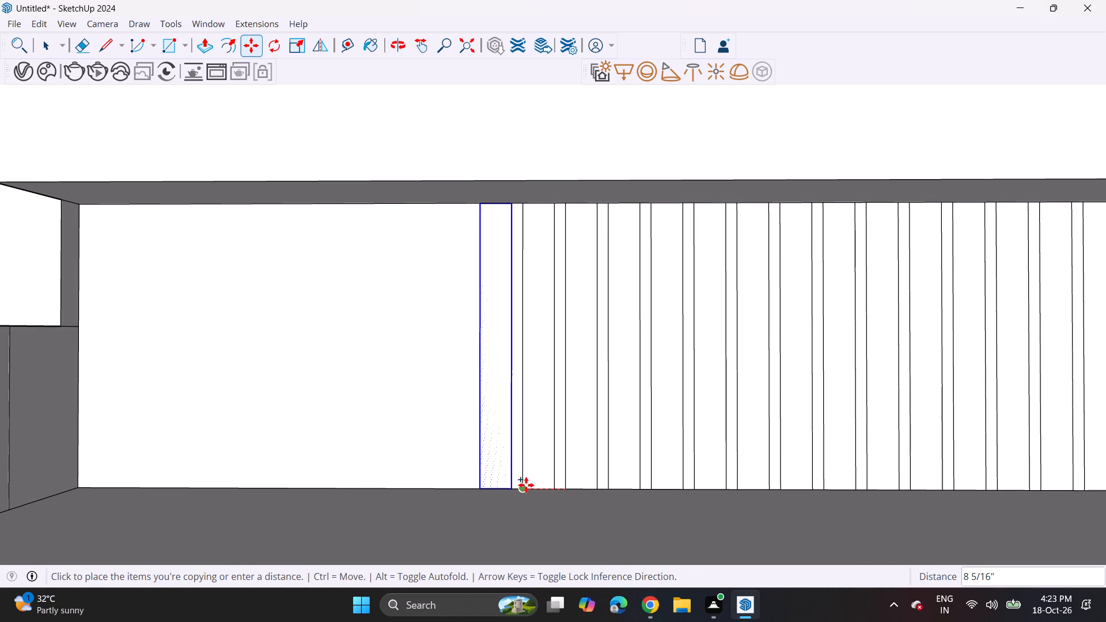
pyautogui.click(526, 485)
pyautogui.click(520, 488)
pyautogui.click(484, 487)
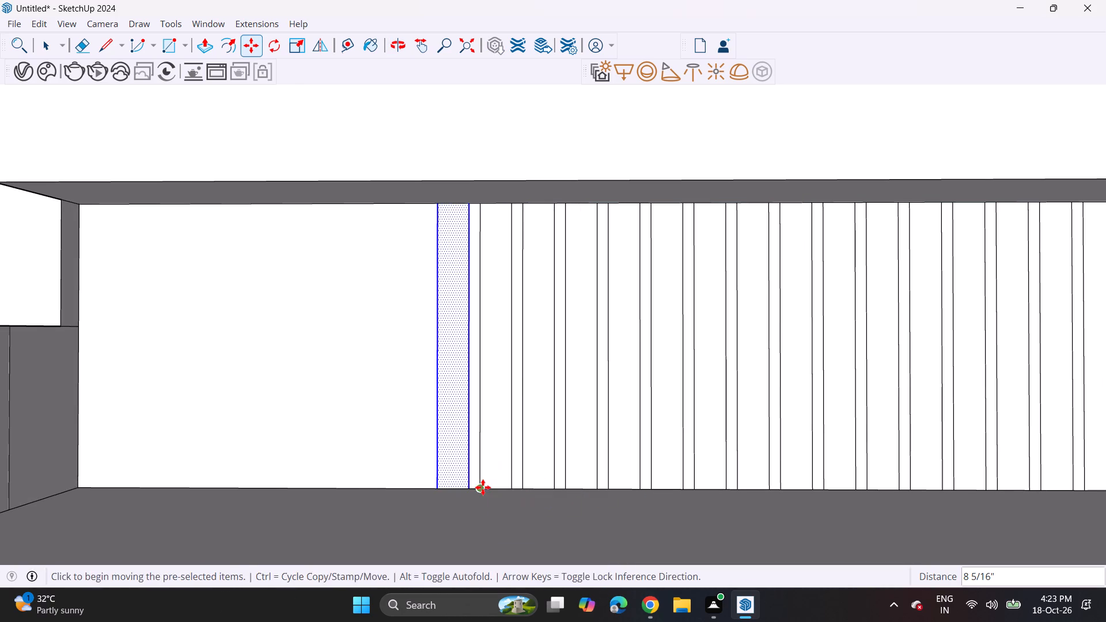
pyautogui.keyDown('shift'); pyautogui.moveTo(483, 487); pyautogui.dragTo(601, 499, button='middle'); pyautogui.keyUp('shift')
pyautogui.keyDown('shift'); pyautogui.scroll(1, 591, 501); pyautogui.keyUp('shift')
pyautogui.click(597, 498)
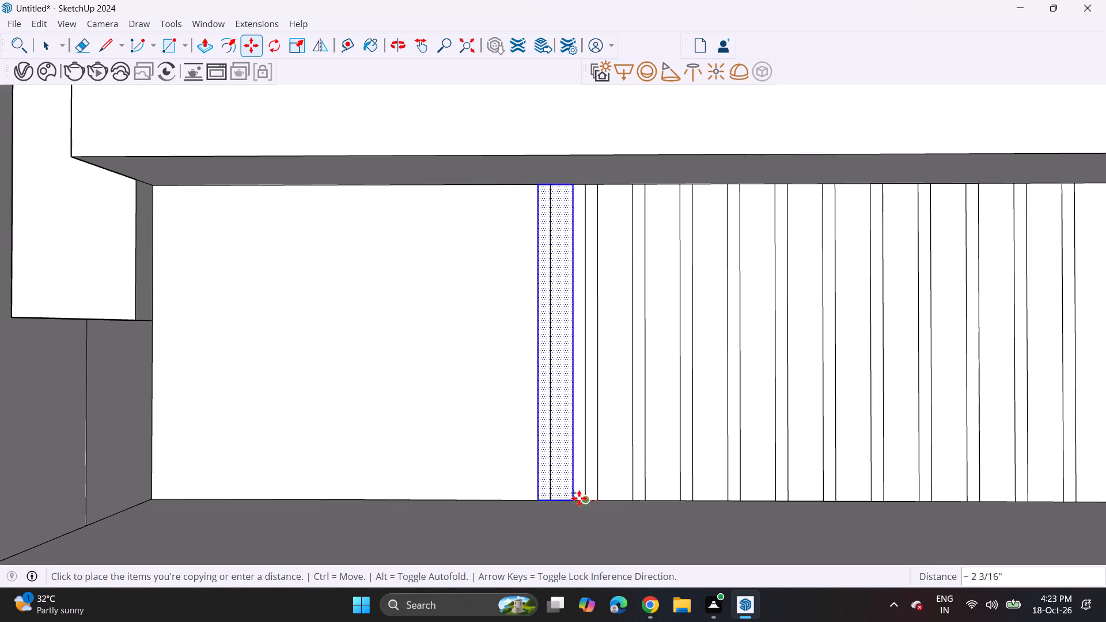
pyautogui.click(548, 493)
pyautogui.click(552, 506)
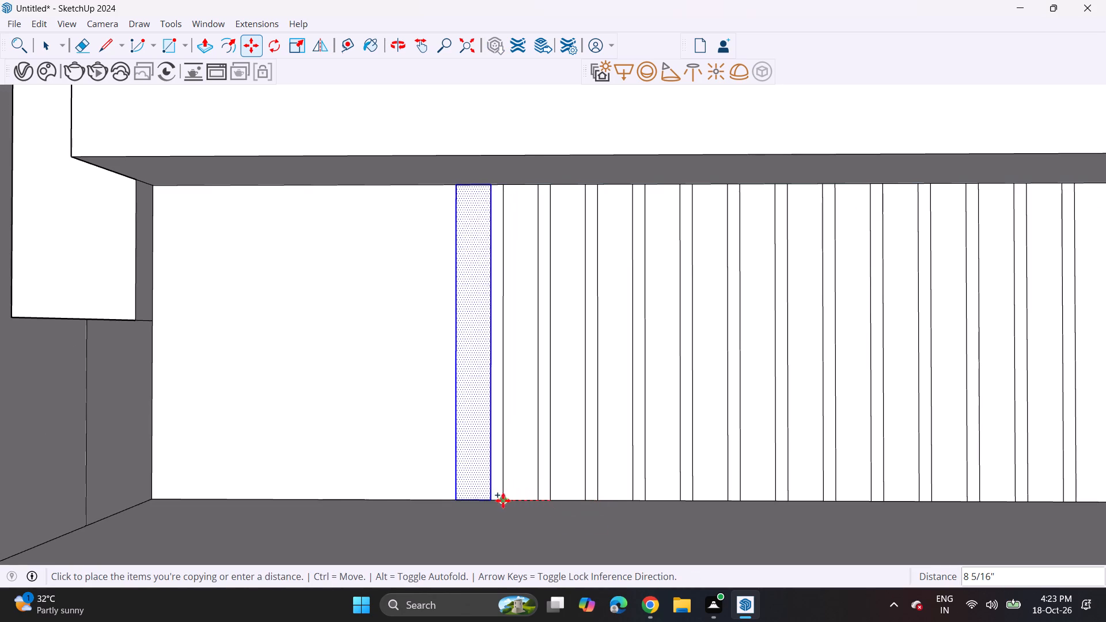
pyautogui.click(505, 500)
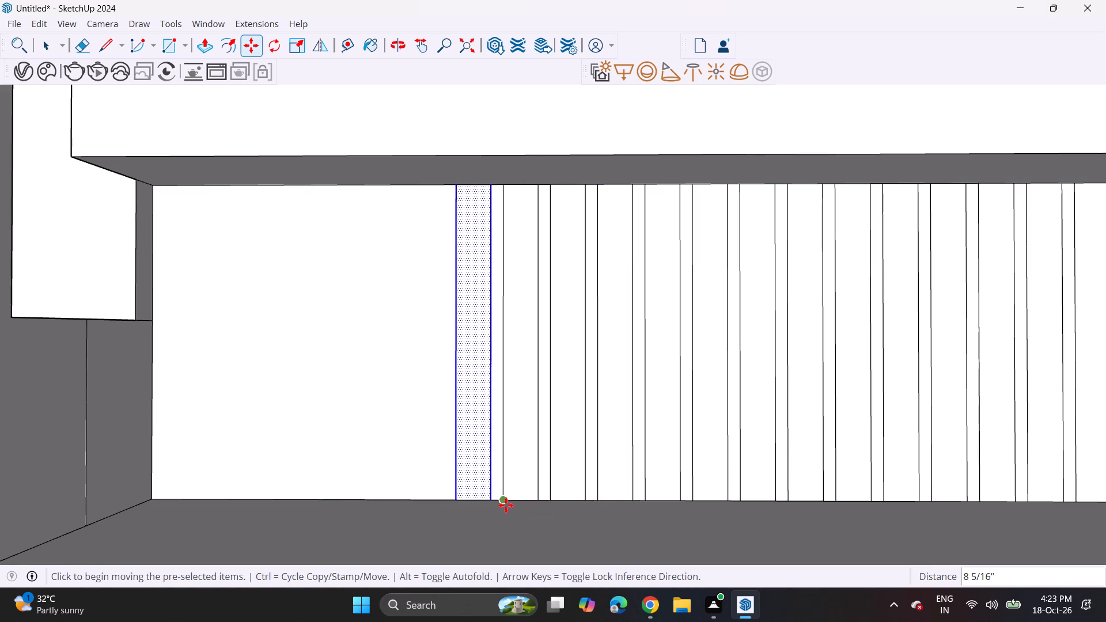
# Add six more strip copies spaced 8 5/16" apart, filling the side wing's upper wall up to the main block.
pyautogui.click(506, 505)
pyautogui.click(456, 500)
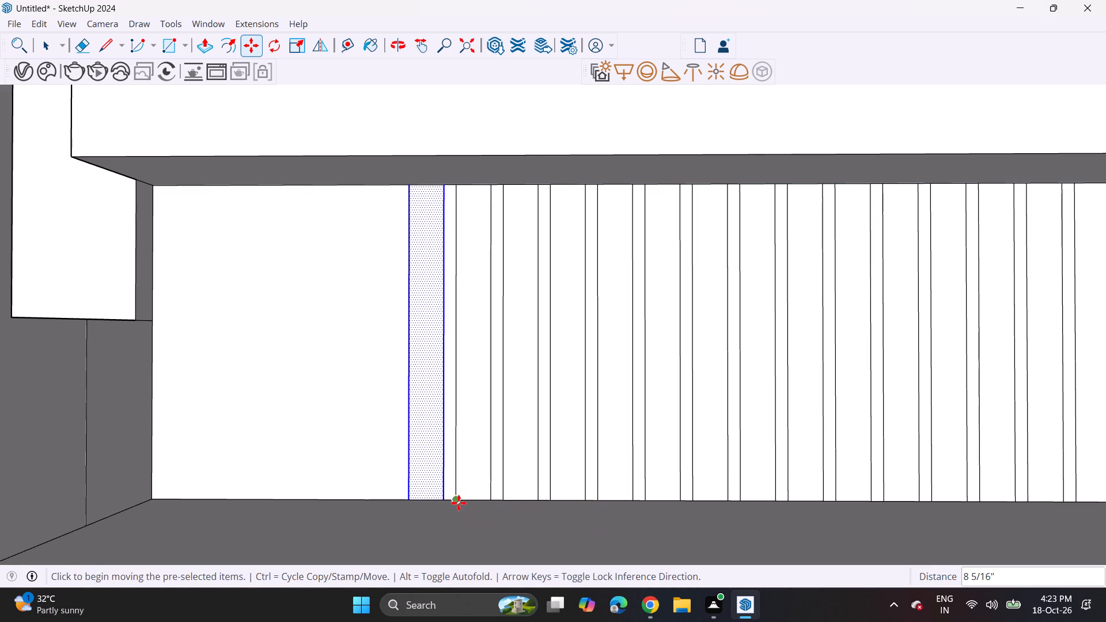
pyautogui.click(459, 503)
pyautogui.click(402, 498)
pyautogui.click(412, 500)
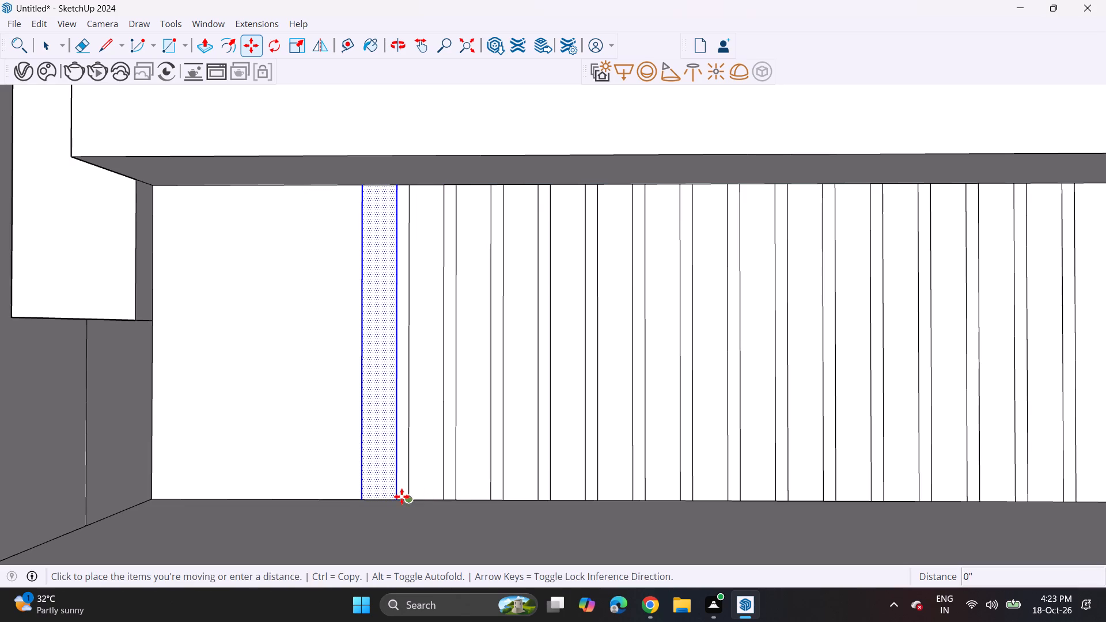
pyautogui.click(358, 499)
pyautogui.click(363, 500)
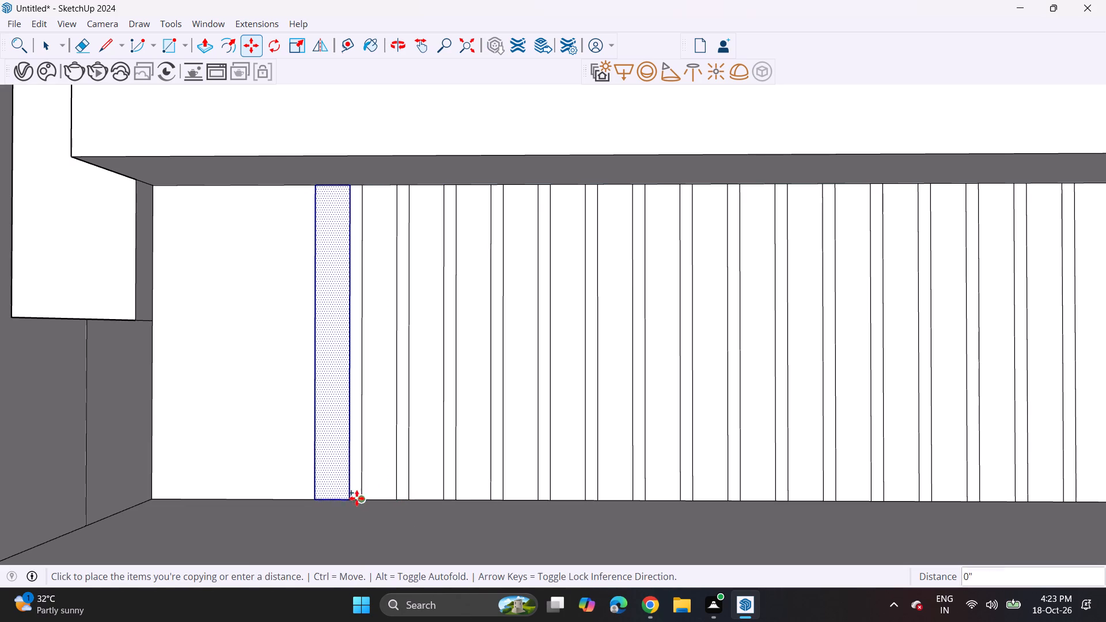
pyautogui.click(313, 495)
pyautogui.click(315, 499)
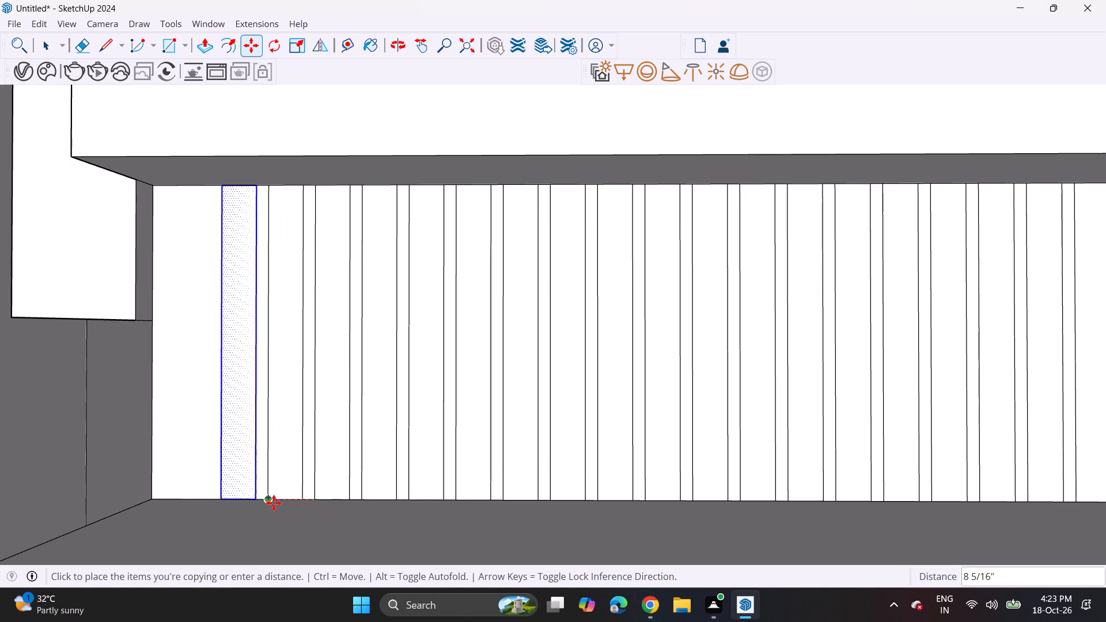
pyautogui.click(274, 503)
pyautogui.click(270, 500)
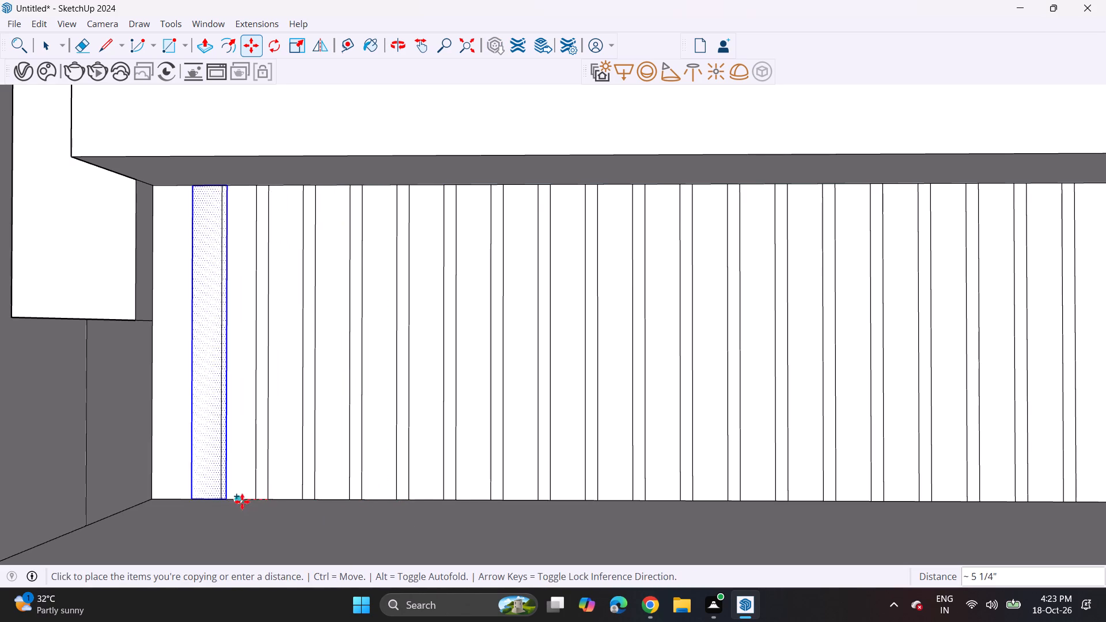
pyautogui.click(221, 502)
# Push/Pull the five strips nearest the side wing's outer corner outward by about 2 1/16" each.
pyautogui.scroll(-5, 237, 450)
pyautogui.scroll(-4, 278, 404)
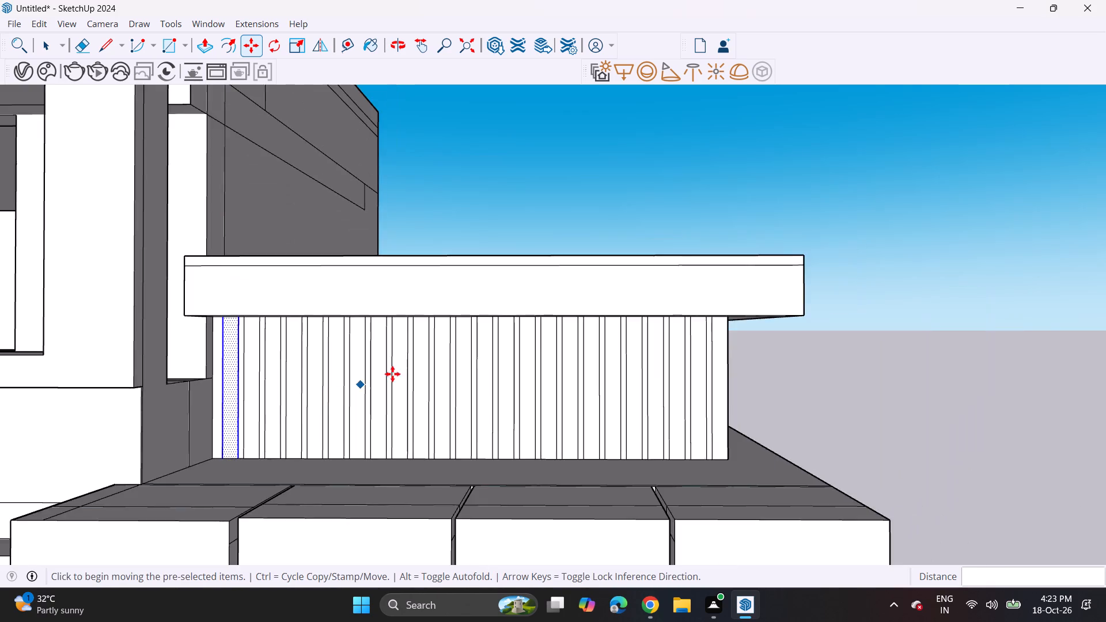
pyautogui.scroll(-4, 387, 361)
pyautogui.click(207, 50)
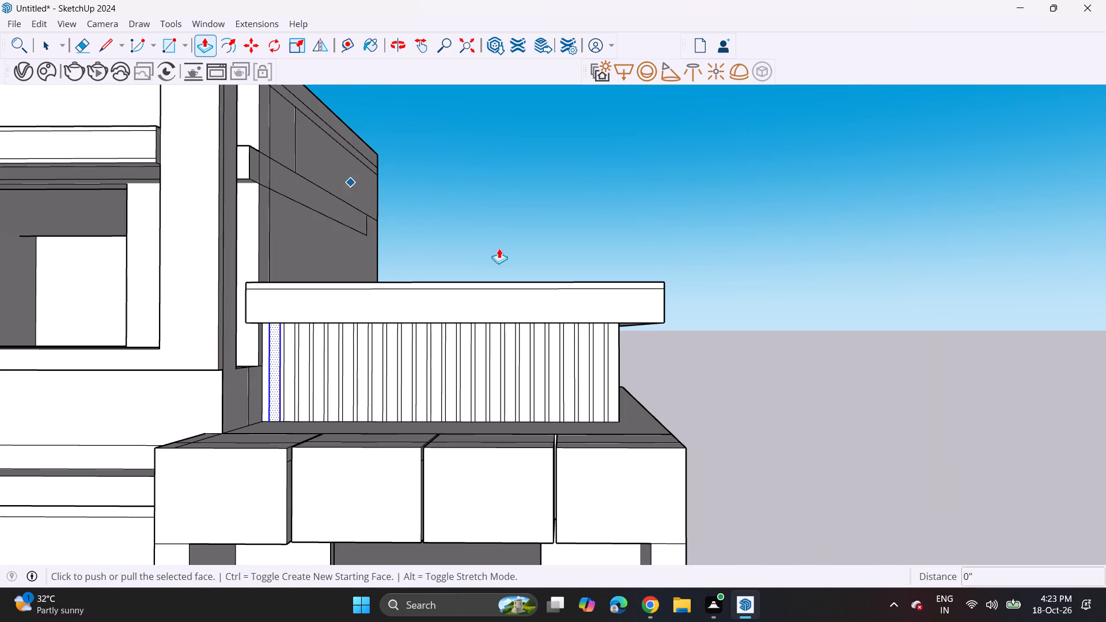
pyautogui.moveTo(589, 363); pyautogui.dragTo(439, 431, button='middle')
pyautogui.press('Escape')
pyautogui.scroll(4, 612, 414)
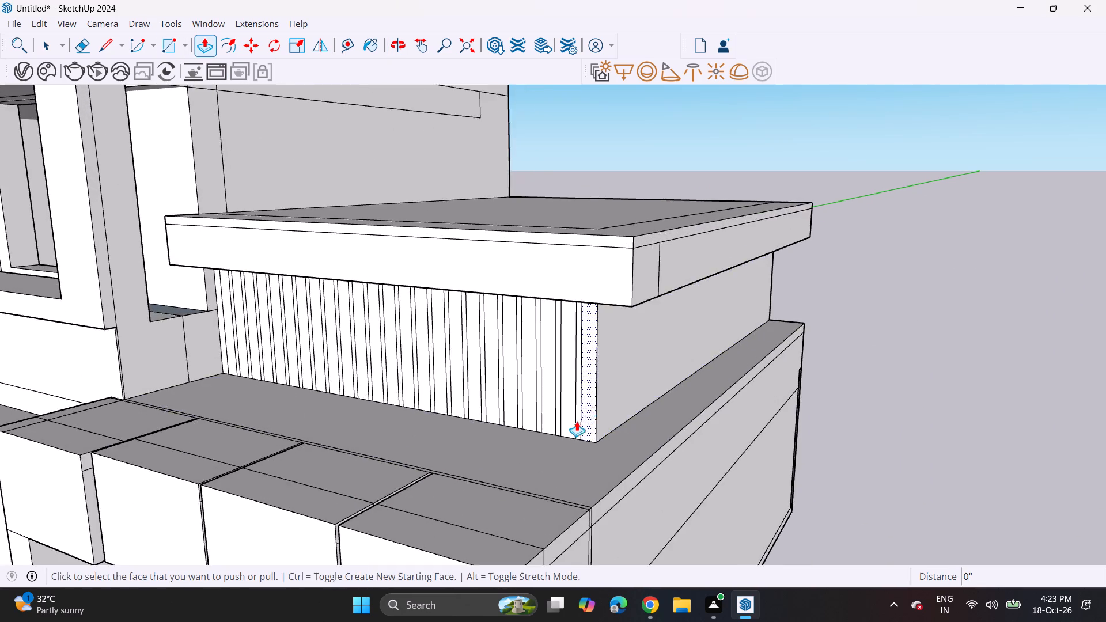
pyautogui.scroll(9, 577, 421)
pyautogui.click(596, 419)
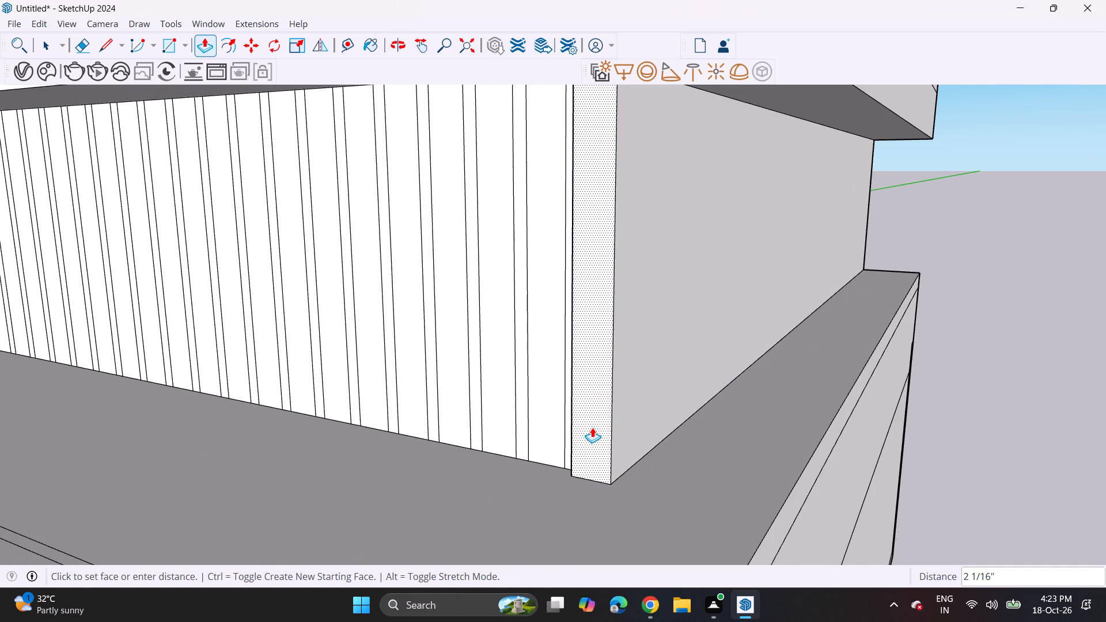
pyautogui.click(592, 427)
pyautogui.doubleClick(551, 415)
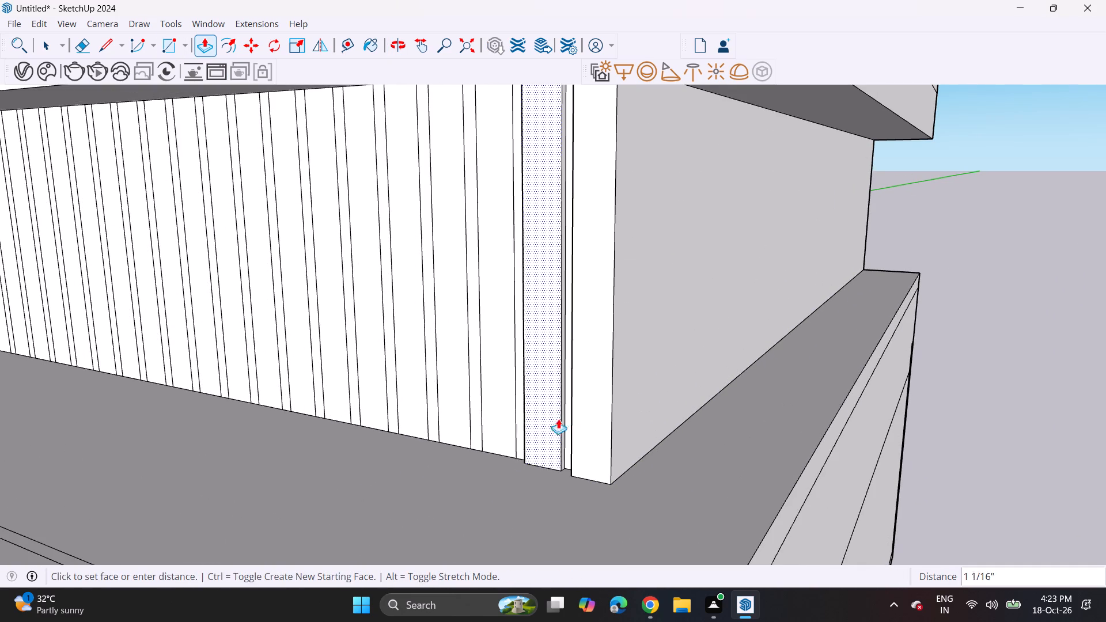
pyautogui.click(582, 436)
pyautogui.doubleClick(505, 397)
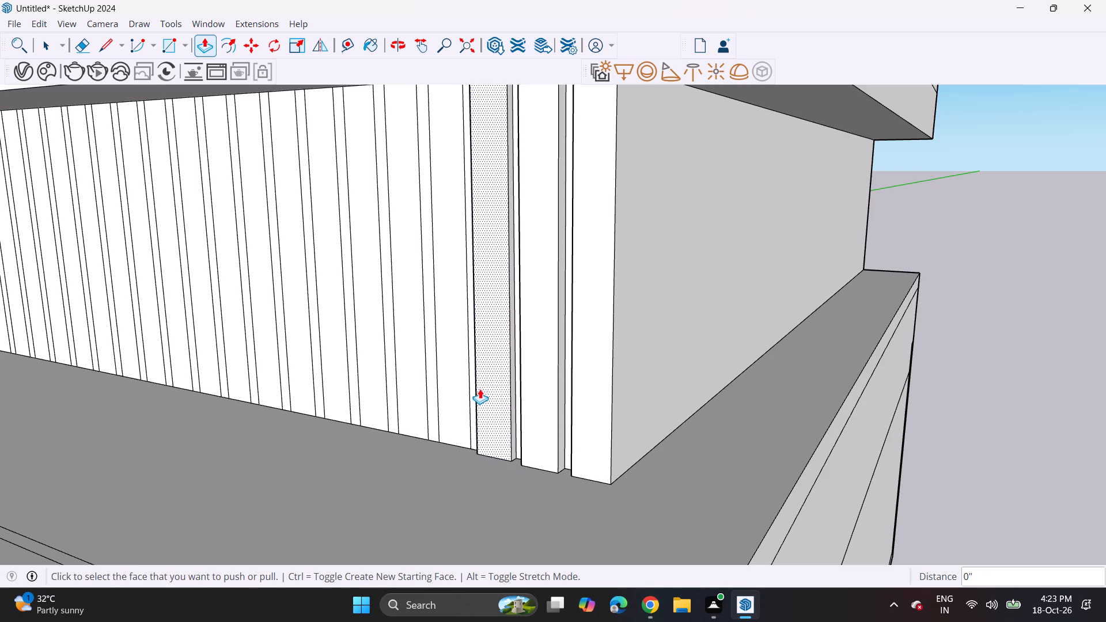
pyautogui.doubleClick(445, 385)
pyautogui.doubleClick(416, 395)
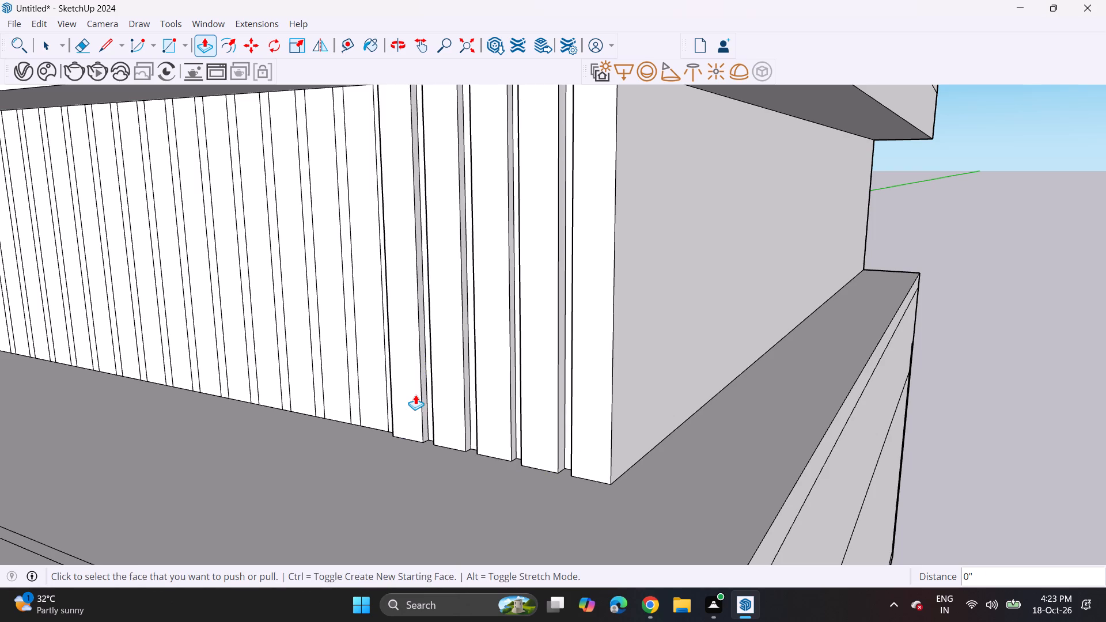
# Pull the next ten cladding strips out to the same depth, continuing along the wall toward the main block.
pyautogui.scroll(-1, 415, 393)
pyautogui.keyDown('shift'); pyautogui.moveTo(354, 371); pyautogui.dragTo(692, 397, button='middle'); pyautogui.keyUp('shift')
pyautogui.doubleClick(721, 393)
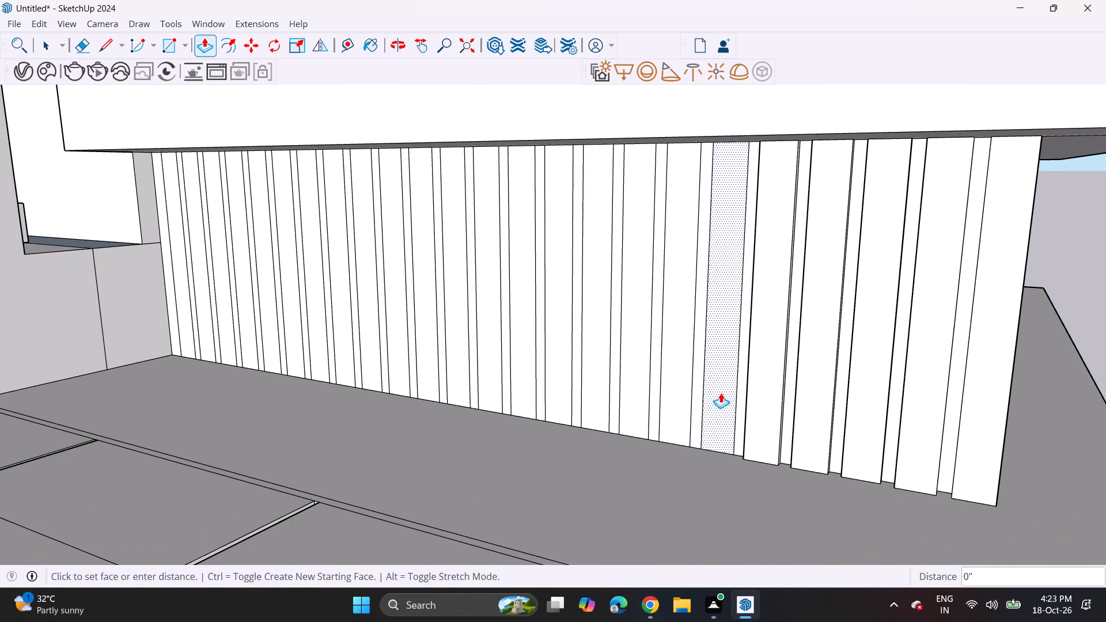
pyautogui.doubleClick(683, 395)
pyautogui.doubleClick(634, 396)
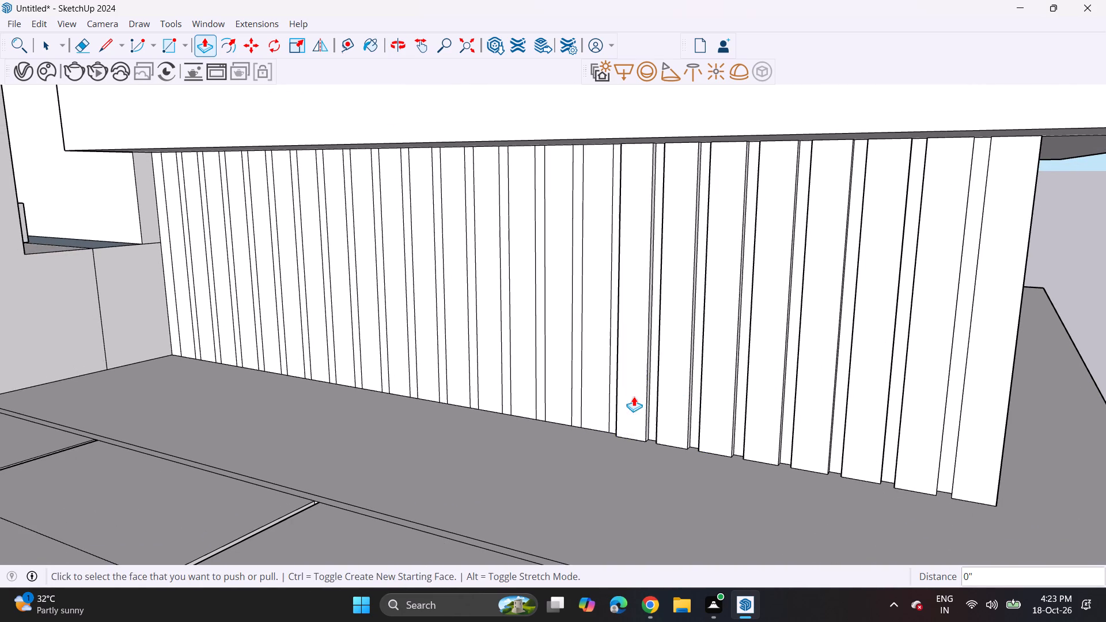
pyautogui.doubleClick(600, 391)
pyautogui.doubleClick(549, 397)
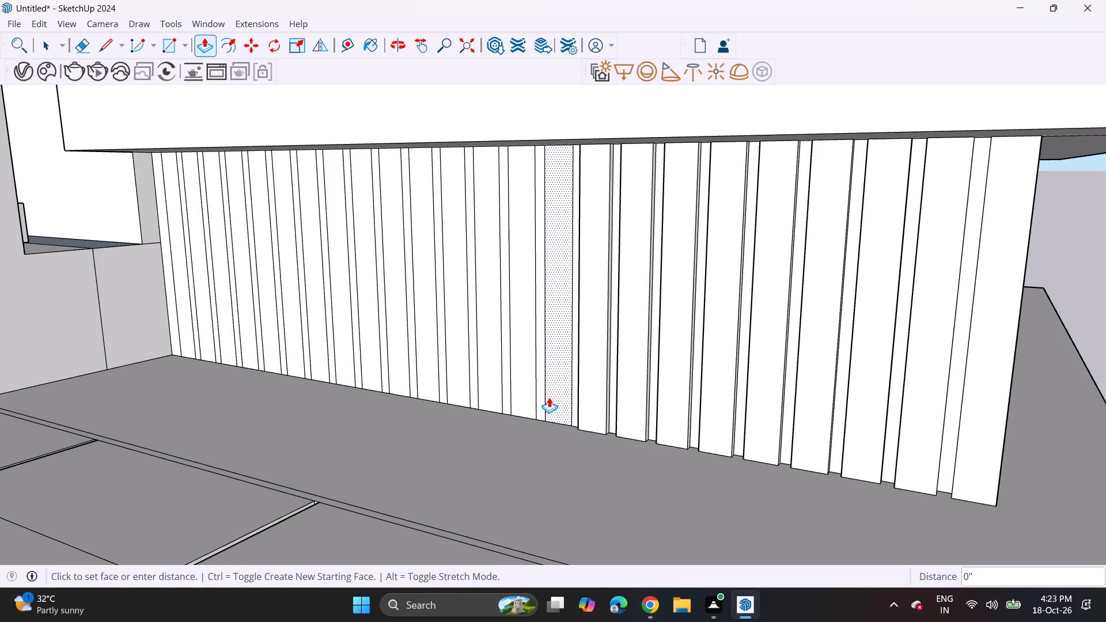
pyautogui.click(522, 389)
pyautogui.click(523, 389)
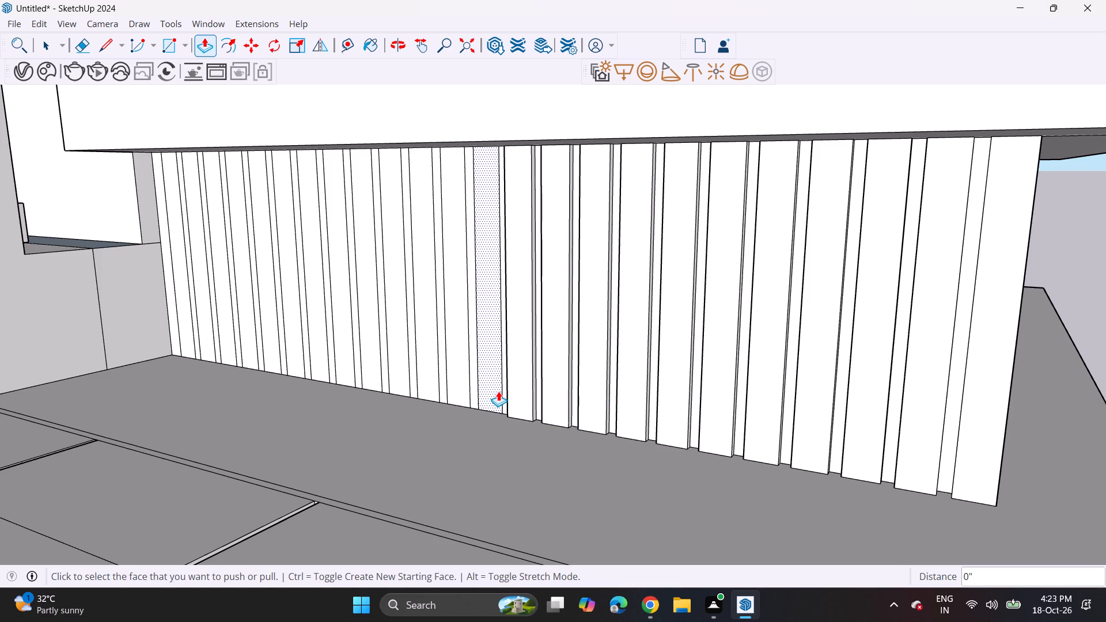
pyautogui.doubleClick(498, 391)
pyautogui.doubleClick(452, 370)
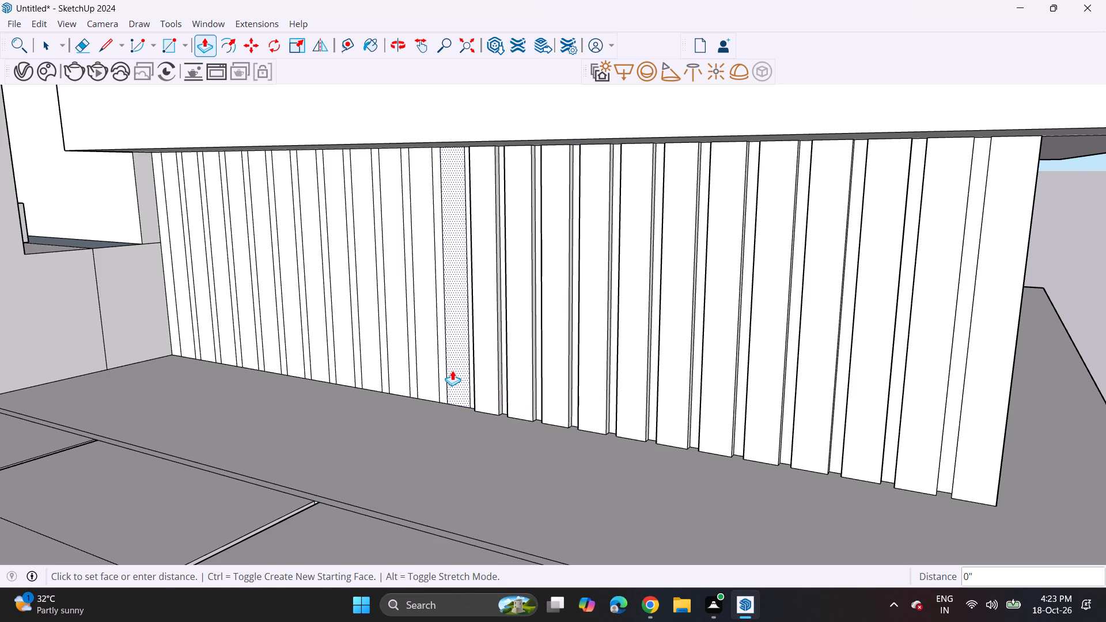
pyautogui.doubleClick(429, 377)
pyautogui.doubleClick(400, 370)
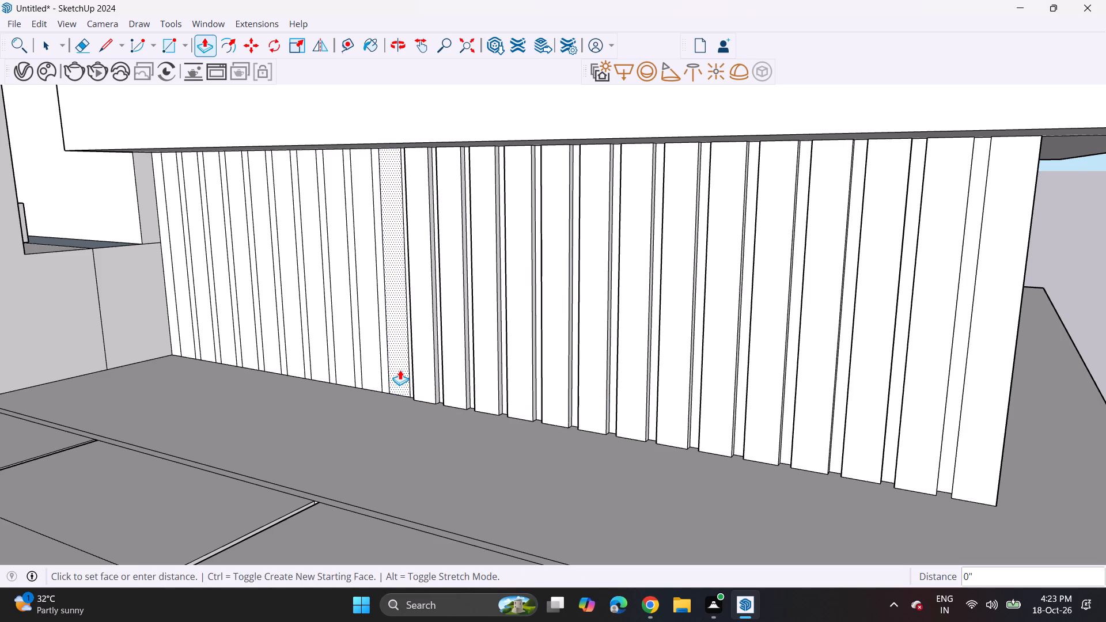
# Pull the remaining nine cladding strips out to the same depth, finishing at the main block.
pyautogui.keyDown('shift'); pyautogui.moveTo(414, 368); pyautogui.dragTo(782, 453, button='middle'); pyautogui.keyUp('shift')
pyautogui.keyDown('shift'); pyautogui.middleClick(782, 453); pyautogui.keyUp('shift')
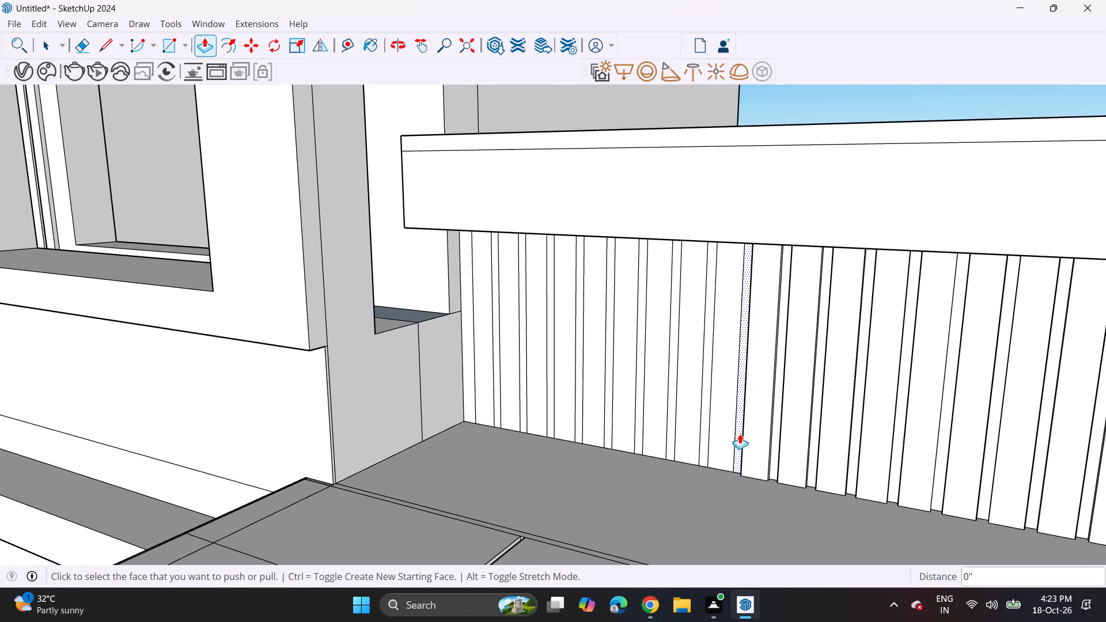
pyautogui.doubleClick(725, 438)
pyautogui.doubleClick(680, 435)
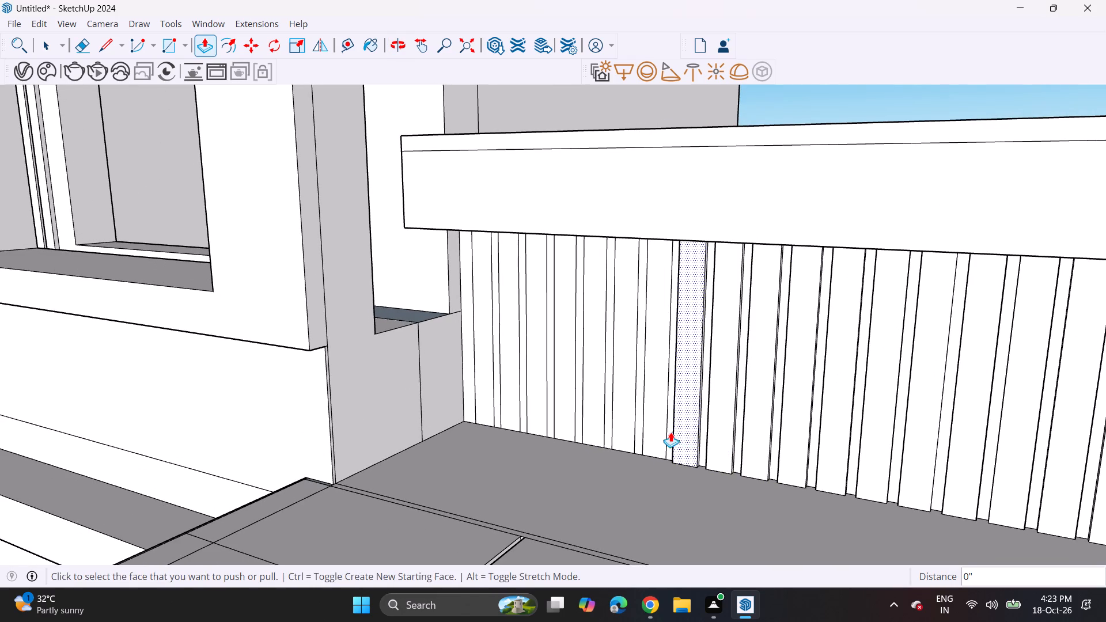
pyautogui.doubleClick(655, 430)
pyautogui.doubleClick(615, 427)
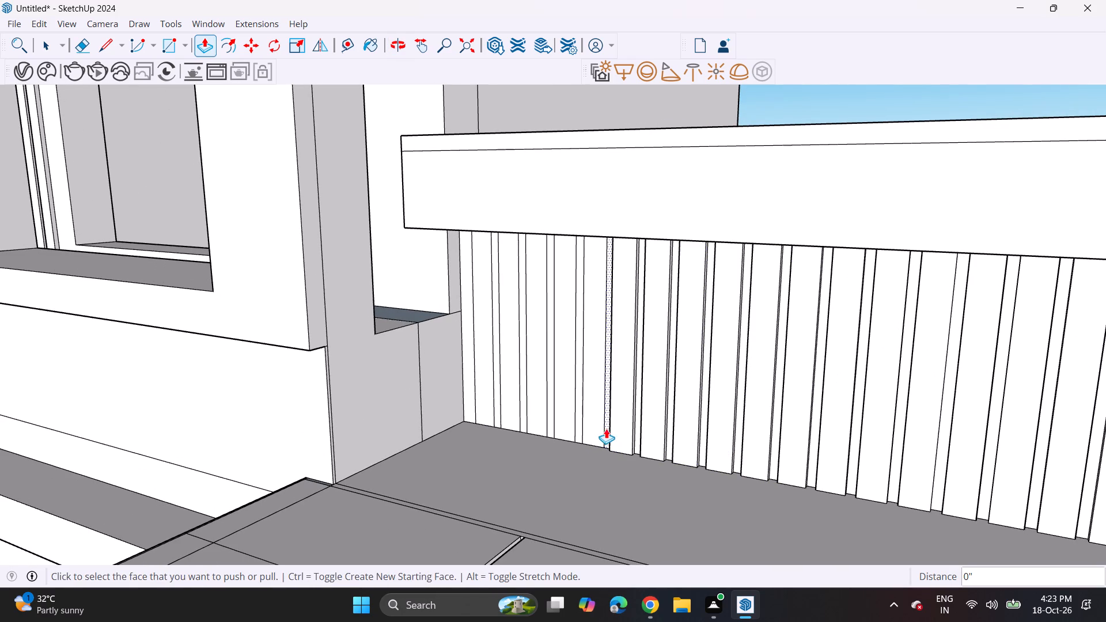
pyautogui.doubleClick(601, 428)
pyautogui.doubleClick(559, 419)
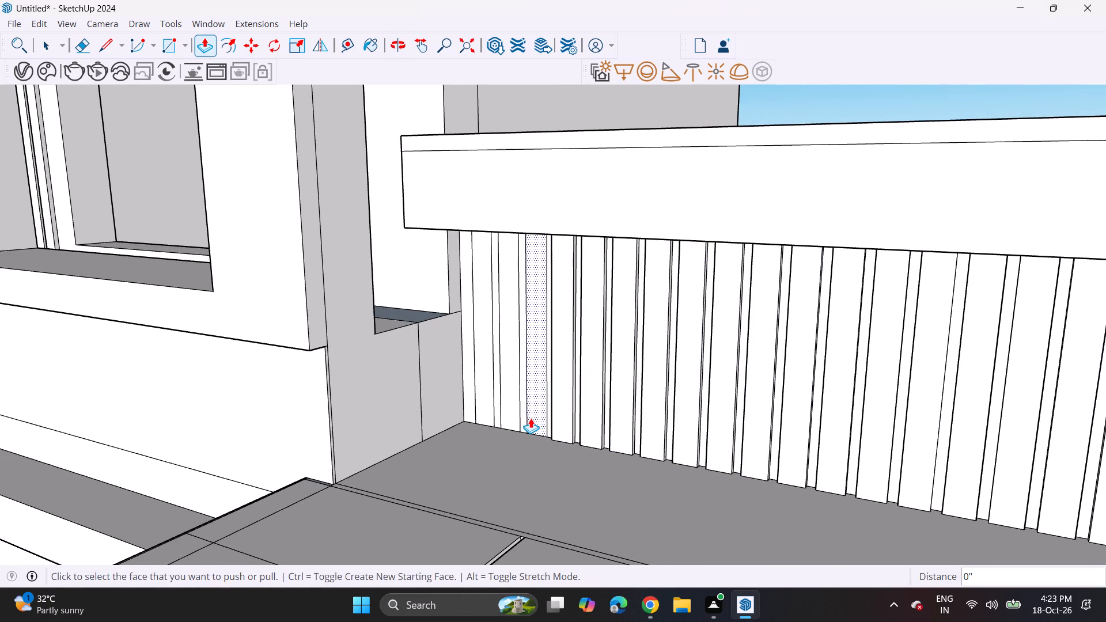
pyautogui.doubleClick(531, 418)
pyautogui.doubleClick(501, 412)
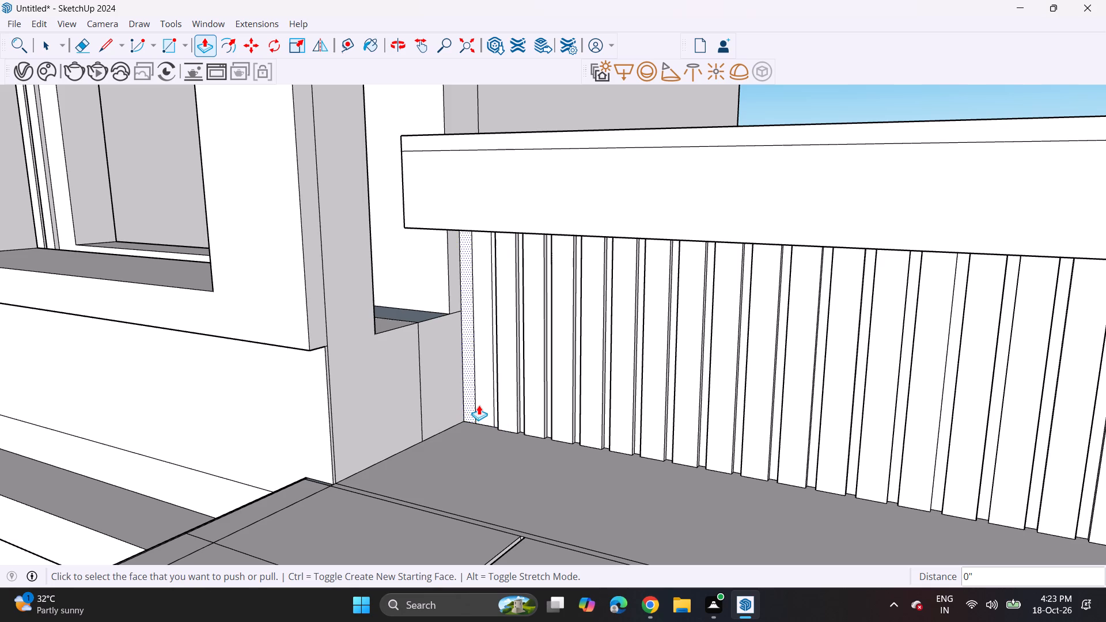
pyautogui.tripleClick(479, 405)
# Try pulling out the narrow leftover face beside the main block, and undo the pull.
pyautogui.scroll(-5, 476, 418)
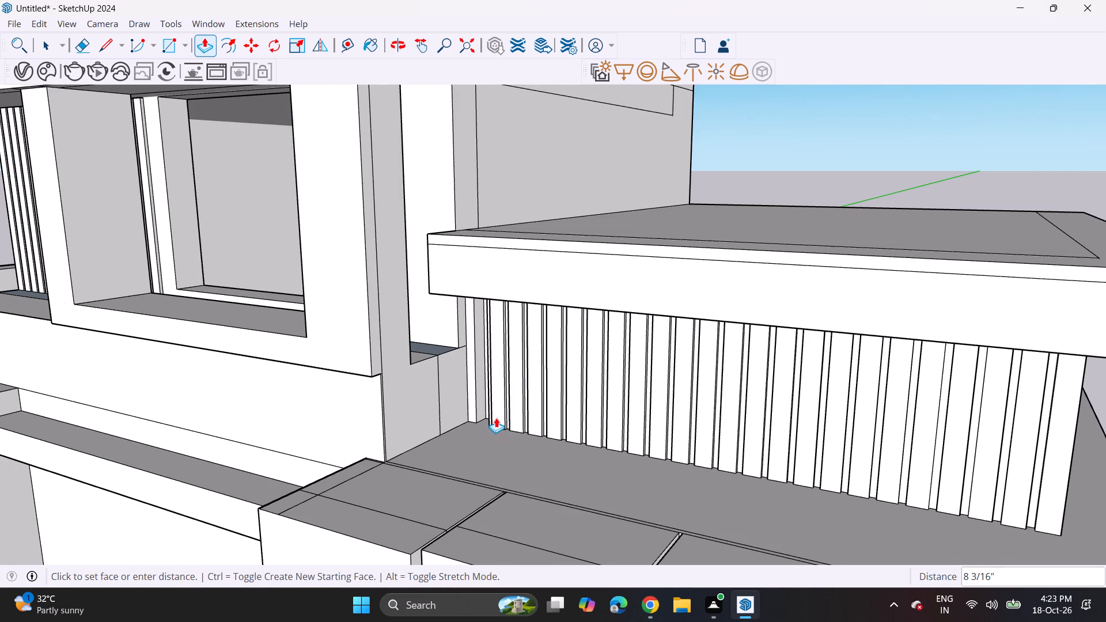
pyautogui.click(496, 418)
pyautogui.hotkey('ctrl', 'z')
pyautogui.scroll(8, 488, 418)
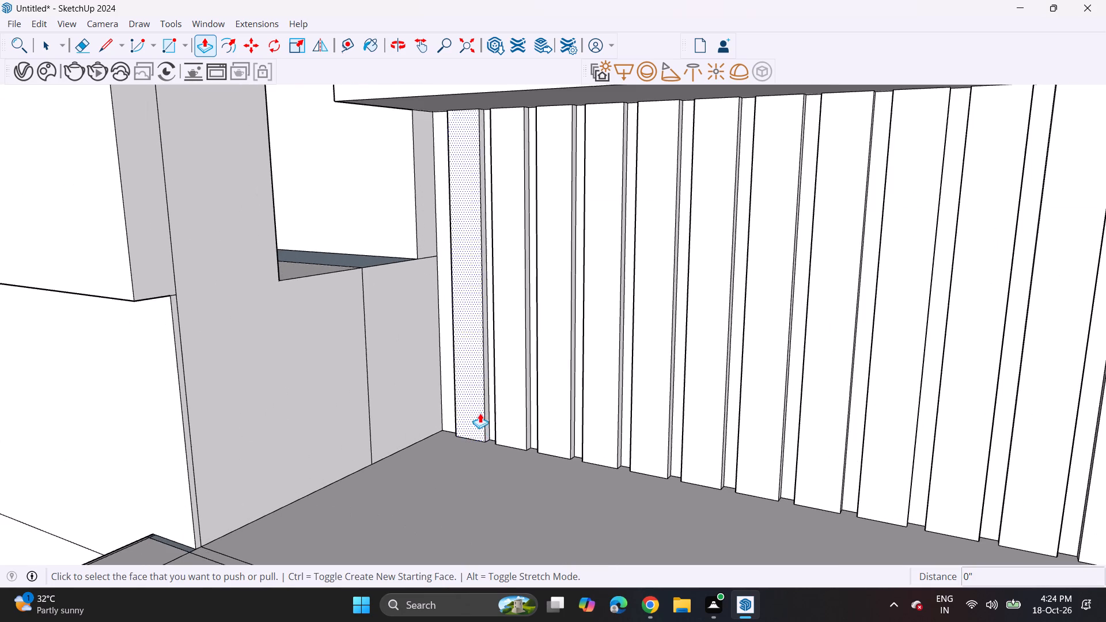
# Examine the clad side wing and the villa's full front elevation from several angles.
pyautogui.scroll(-16, 494, 425)
pyautogui.moveTo(453, 518); pyautogui.dragTo(491, 473, button='middle')
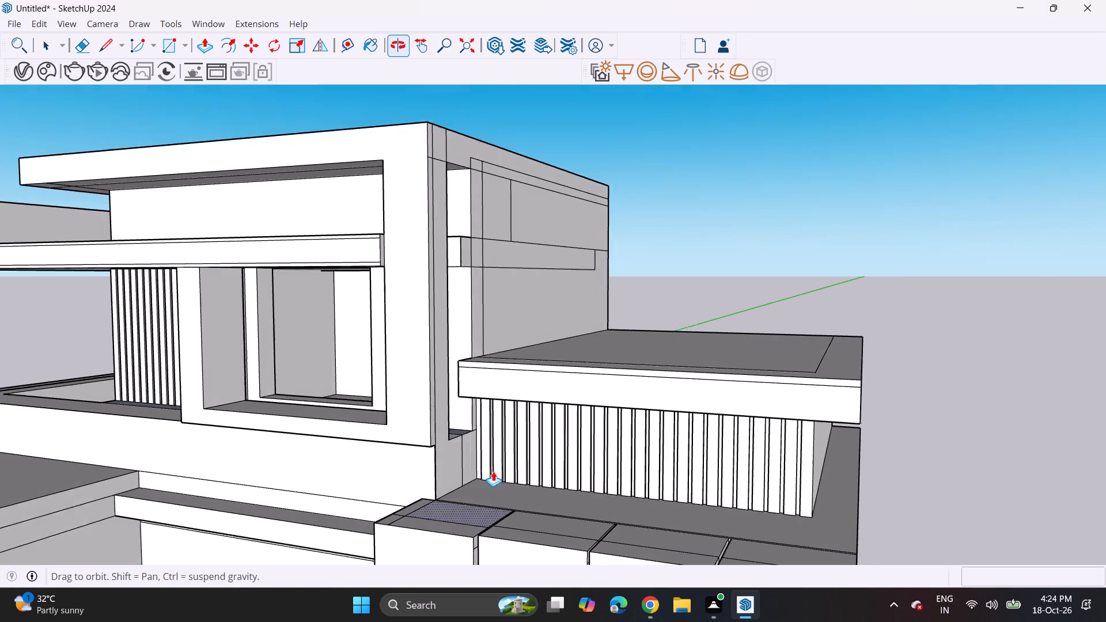
pyautogui.scroll(-2, 510, 484)
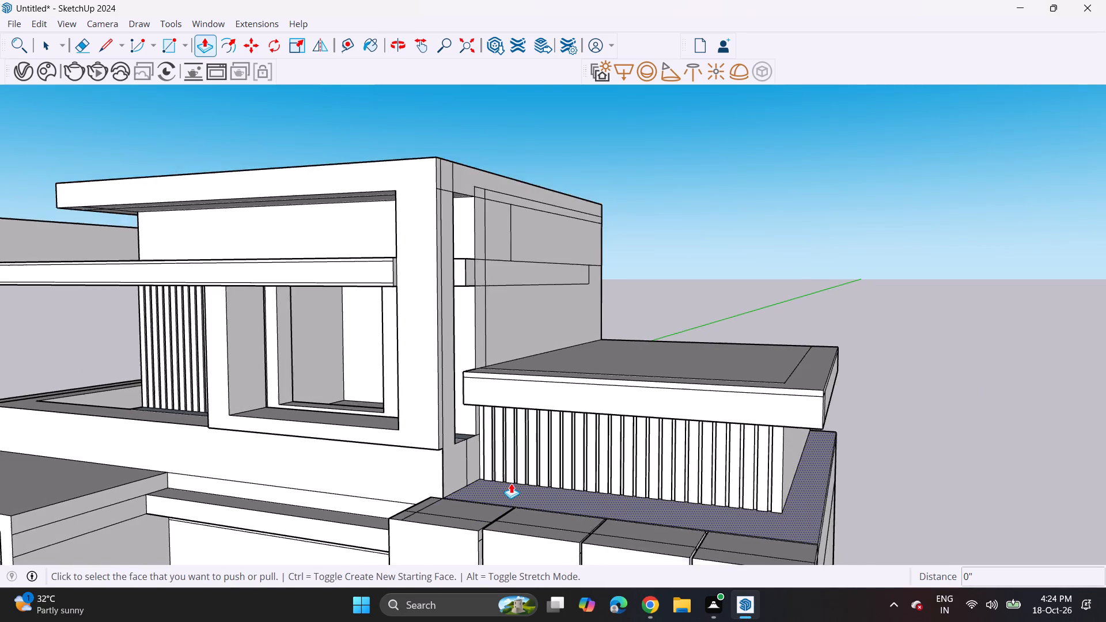
pyautogui.scroll(-5, 511, 483)
pyautogui.moveTo(471, 528); pyautogui.dragTo(613, 462, button='middle')
pyautogui.moveTo(584, 479); pyautogui.dragTo(667, 426, button='middle')
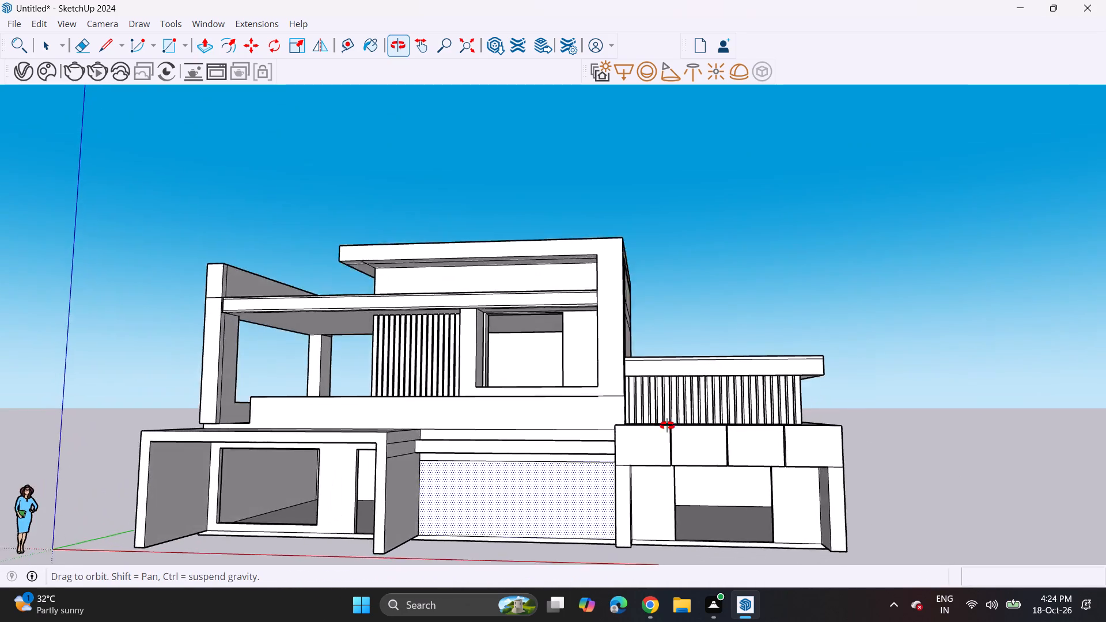
pyautogui.moveTo(667, 426); pyautogui.dragTo(697, 453, button='middle')
pyautogui.moveTo(657, 449); pyautogui.dragTo(700, 433, button='middle')
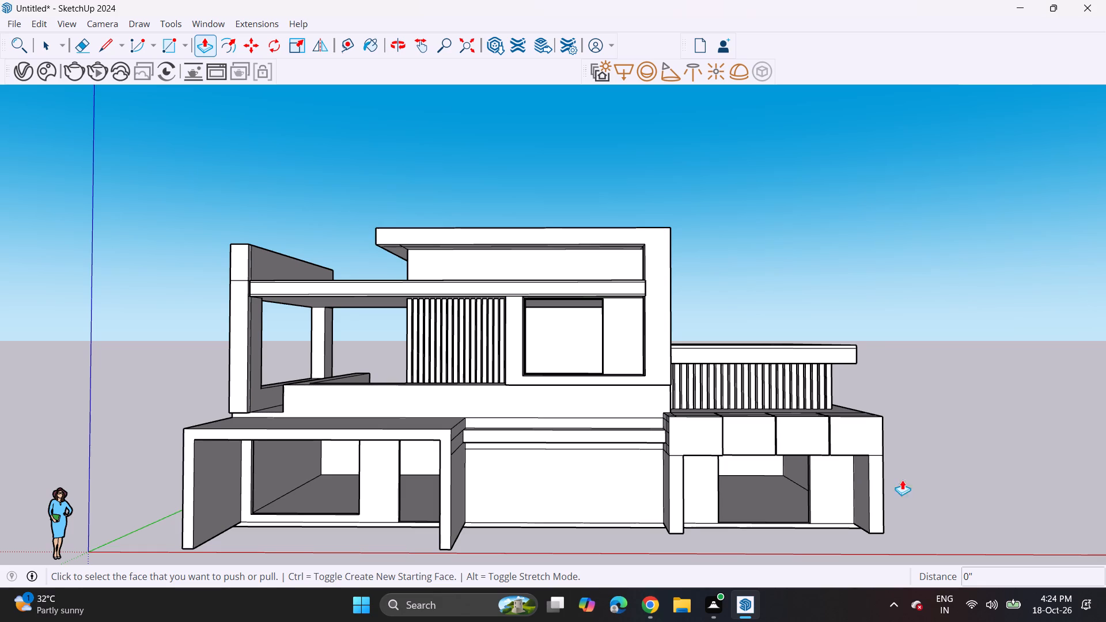
pyautogui.moveTo(633, 359); pyautogui.dragTo(635, 359, button='middle')
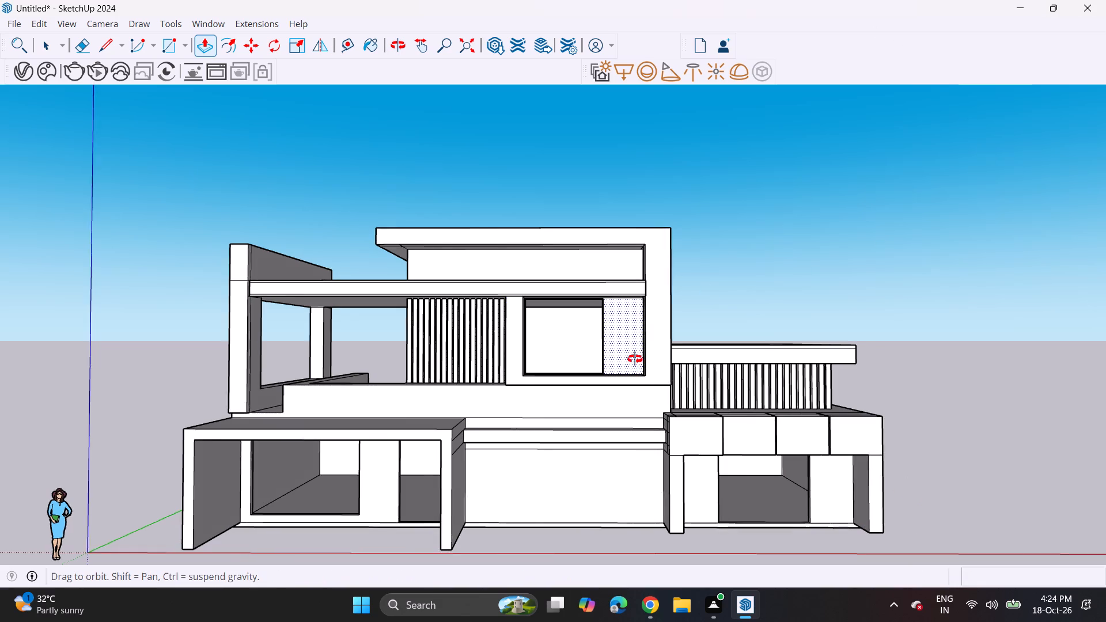
pyautogui.moveTo(635, 359); pyautogui.dragTo(756, 257, button='middle')
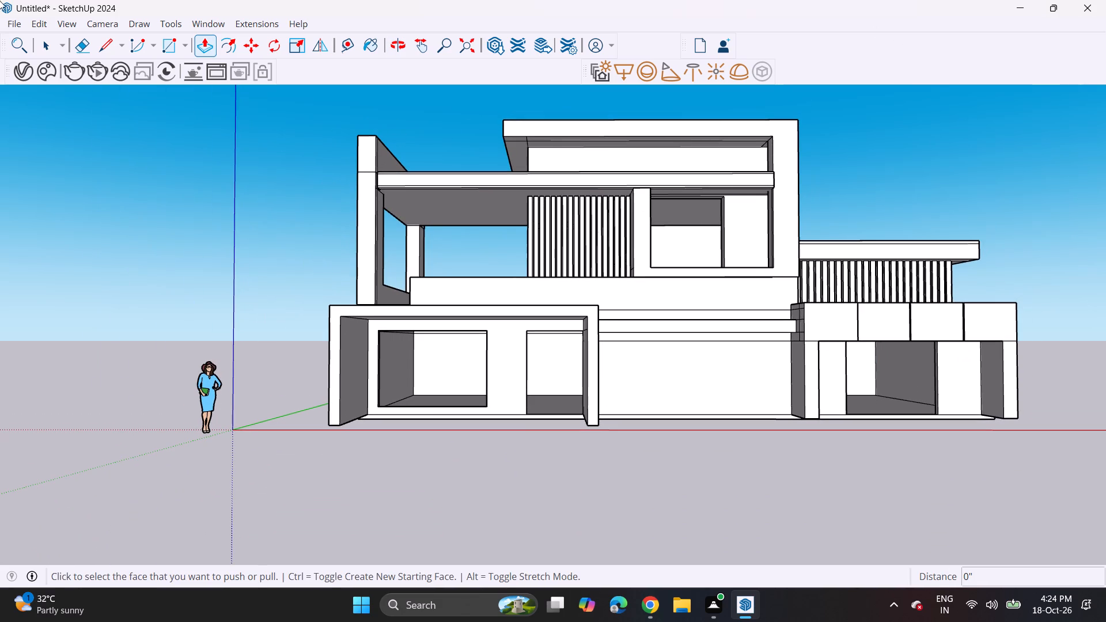
pyautogui.moveTo(332, 179); pyautogui.dragTo(310, 236, button='middle')
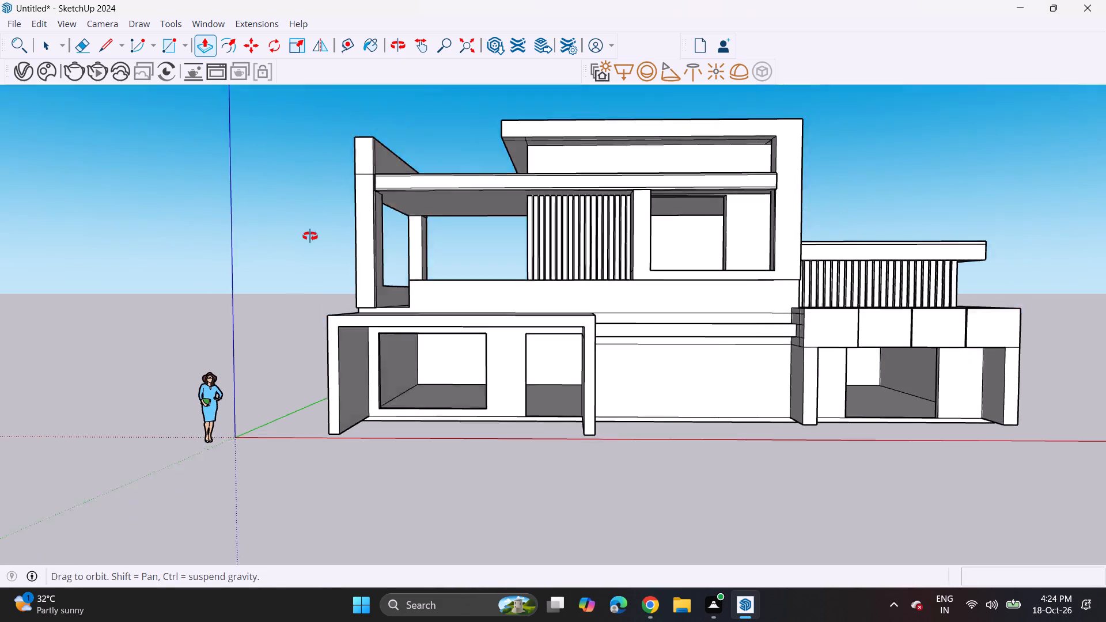
pyautogui.moveTo(310, 236); pyautogui.dragTo(309, 237, button='middle')
# Draw an edge along the head of the balcony's side opening and pull the head's underside down about 10 5/8".
pyautogui.scroll(4, 503, 229)
pyautogui.moveTo(353, 215); pyautogui.dragTo(352, 162, button='middle')
pyautogui.scroll(9, 354, 171)
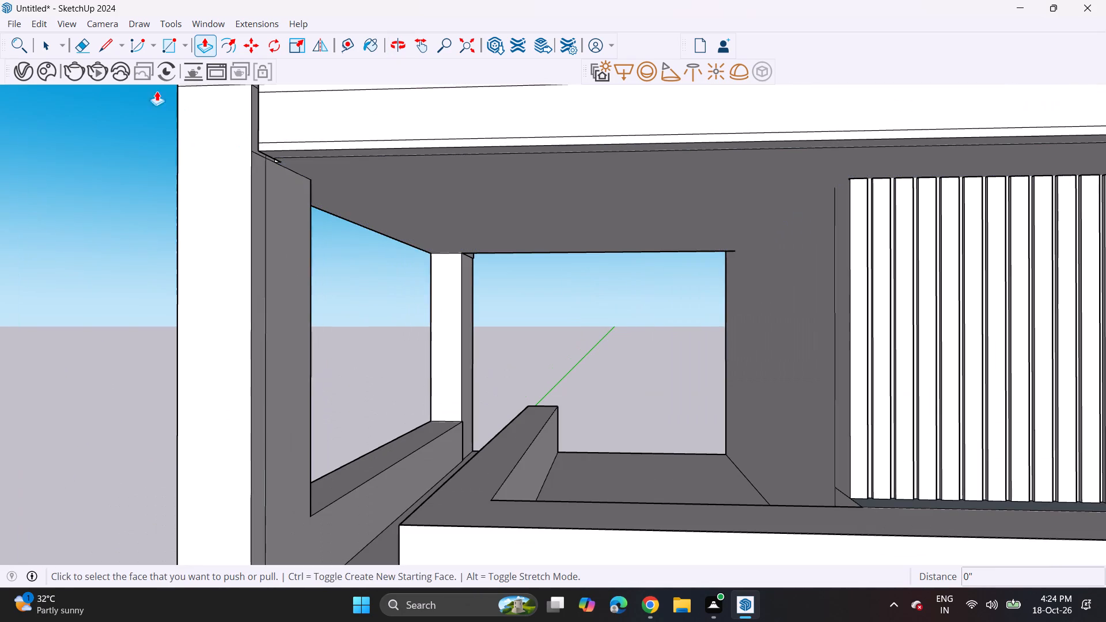
pyautogui.click(102, 45)
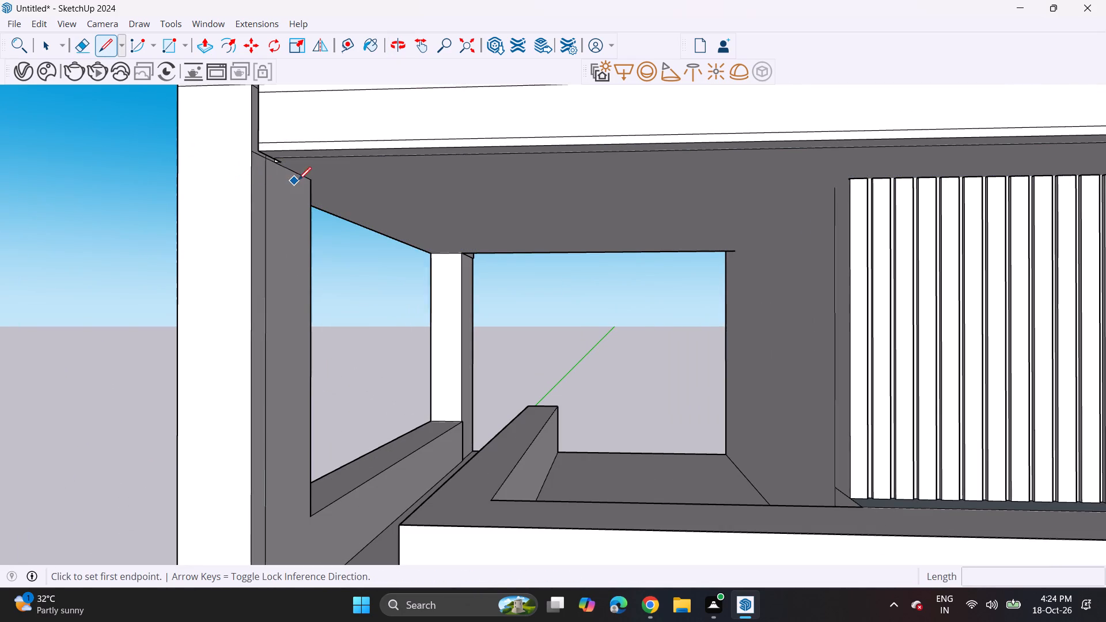
pyautogui.click(308, 184)
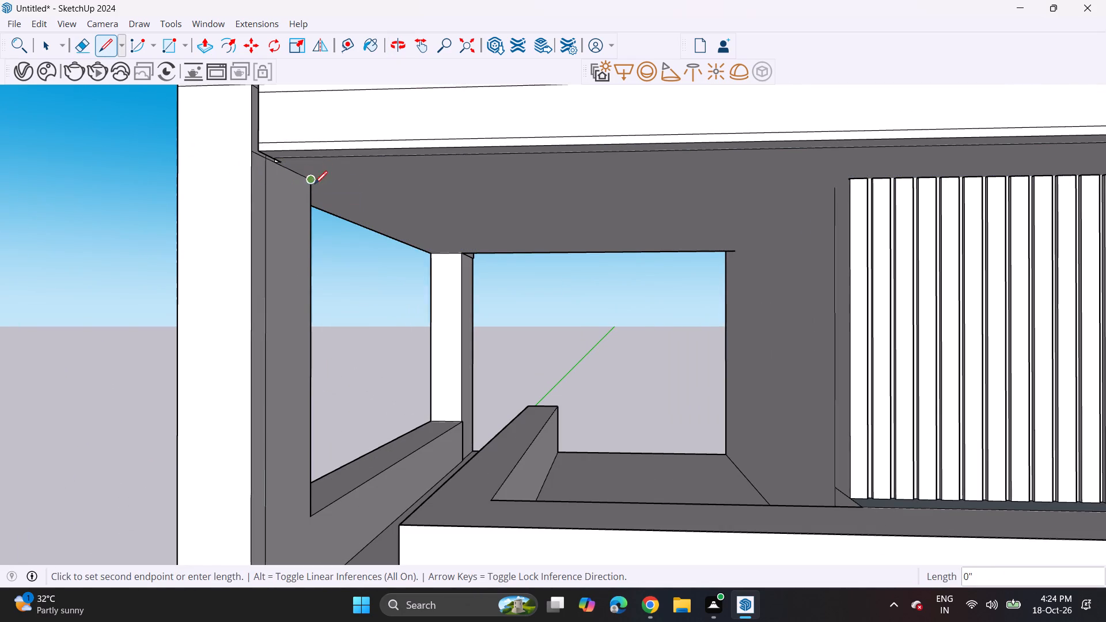
pyautogui.click(465, 260)
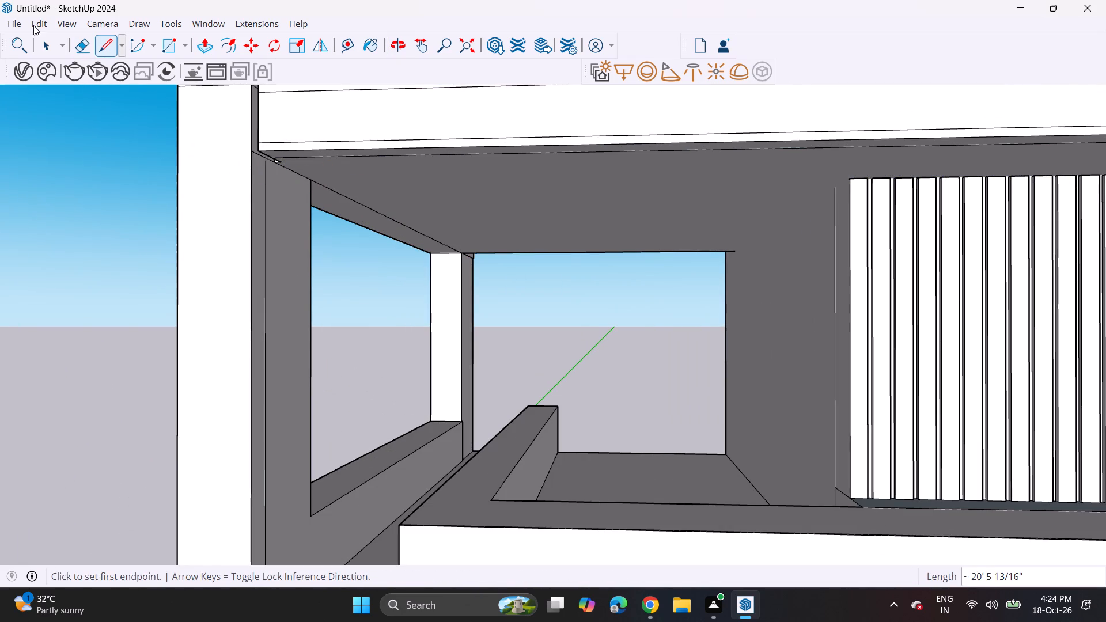
pyautogui.moveTo(204, 40); pyautogui.dragTo(209, 47)
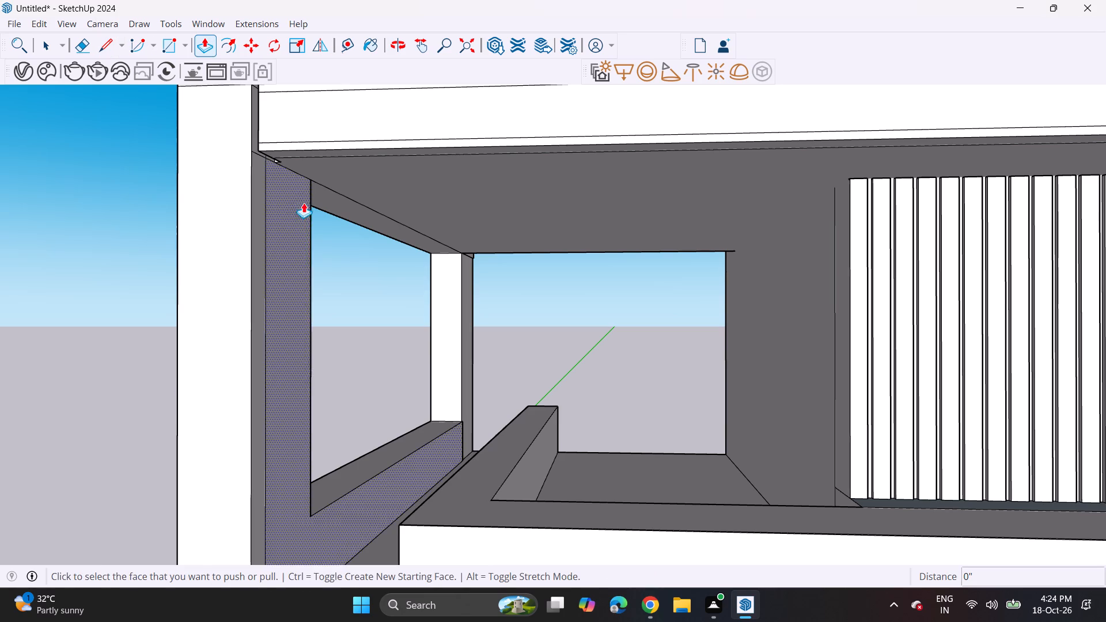
pyautogui.click(326, 206)
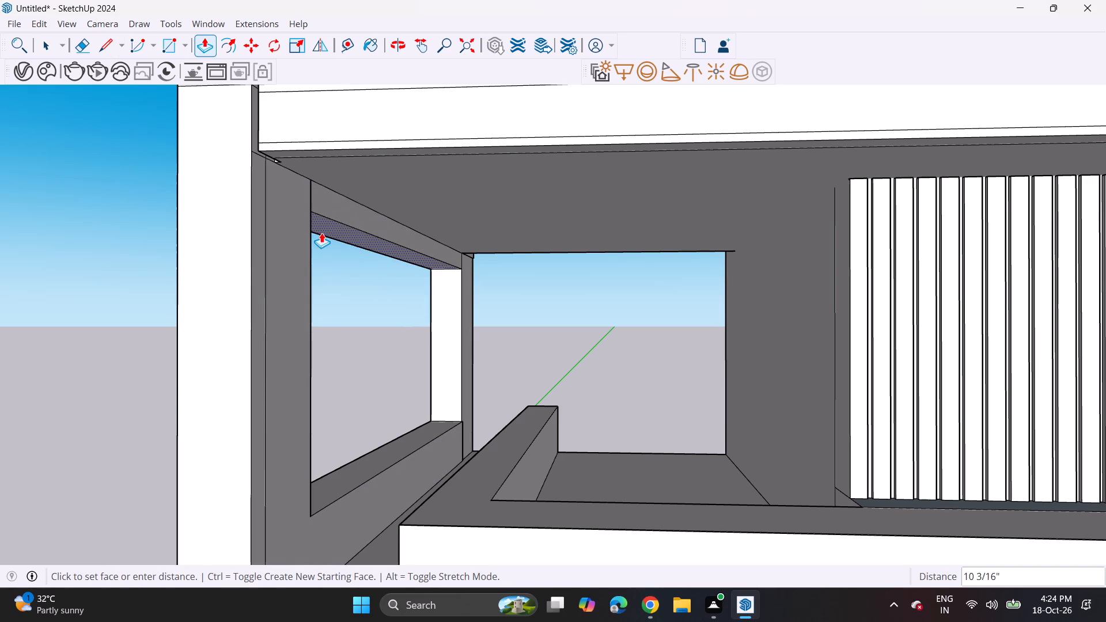
pyautogui.click(321, 233)
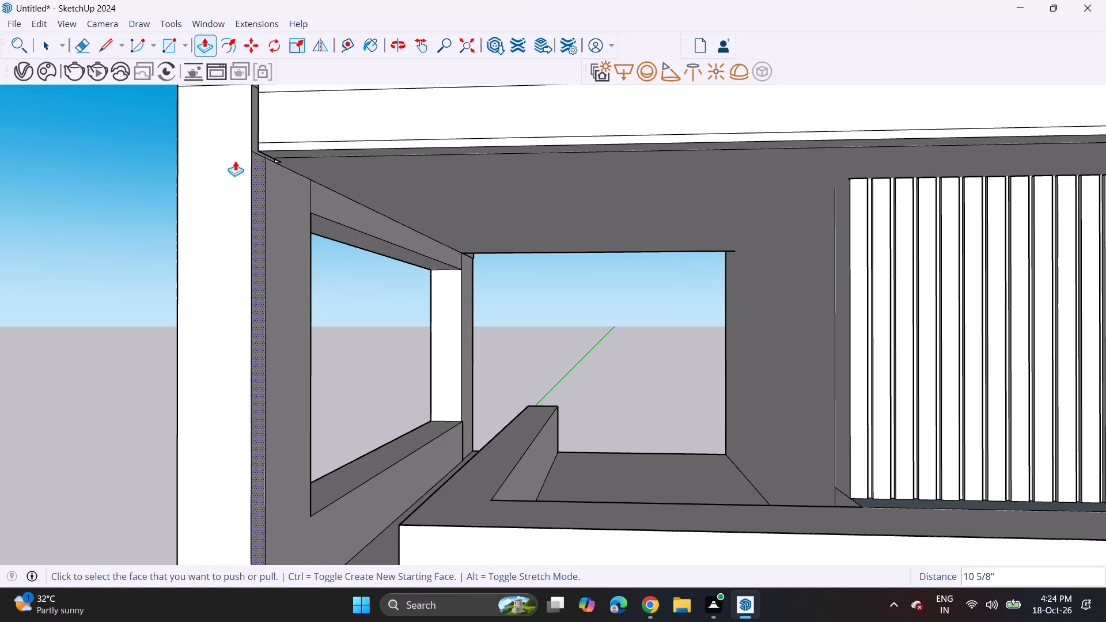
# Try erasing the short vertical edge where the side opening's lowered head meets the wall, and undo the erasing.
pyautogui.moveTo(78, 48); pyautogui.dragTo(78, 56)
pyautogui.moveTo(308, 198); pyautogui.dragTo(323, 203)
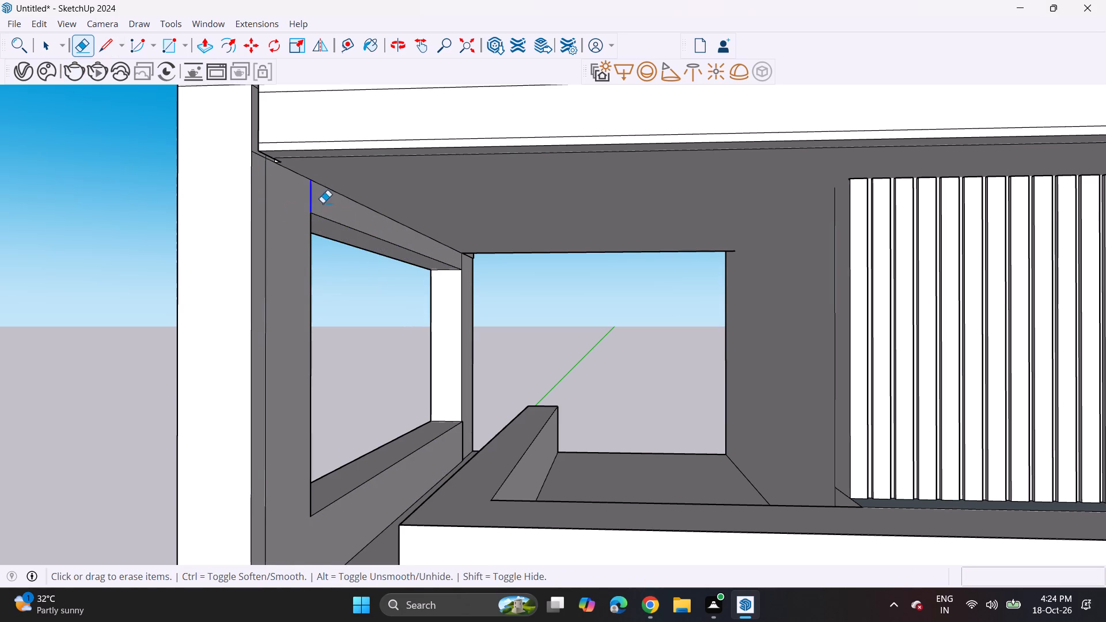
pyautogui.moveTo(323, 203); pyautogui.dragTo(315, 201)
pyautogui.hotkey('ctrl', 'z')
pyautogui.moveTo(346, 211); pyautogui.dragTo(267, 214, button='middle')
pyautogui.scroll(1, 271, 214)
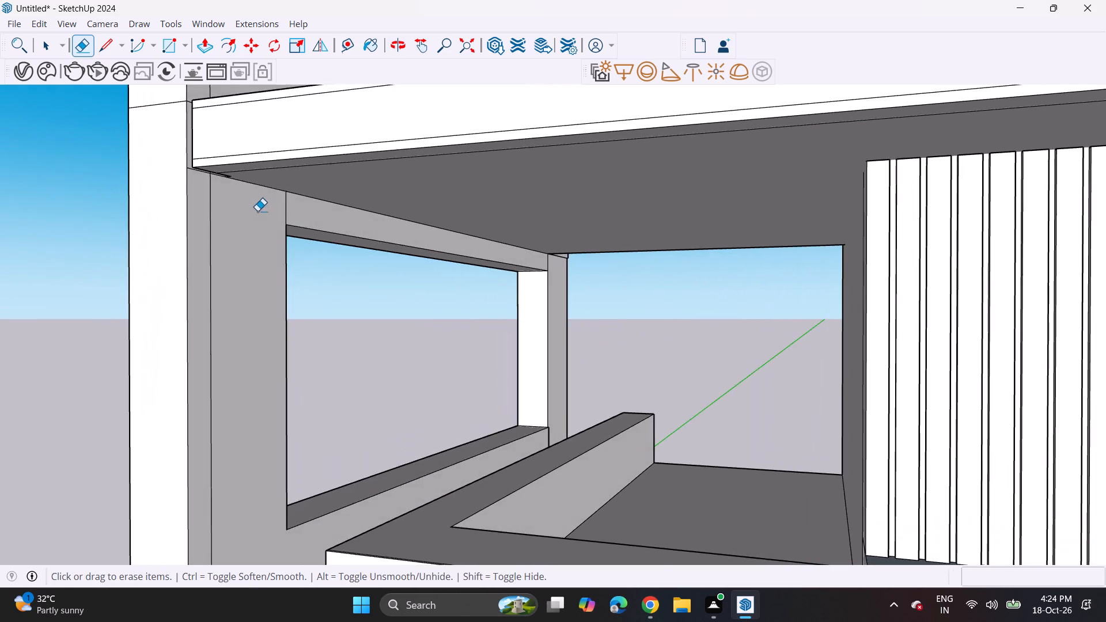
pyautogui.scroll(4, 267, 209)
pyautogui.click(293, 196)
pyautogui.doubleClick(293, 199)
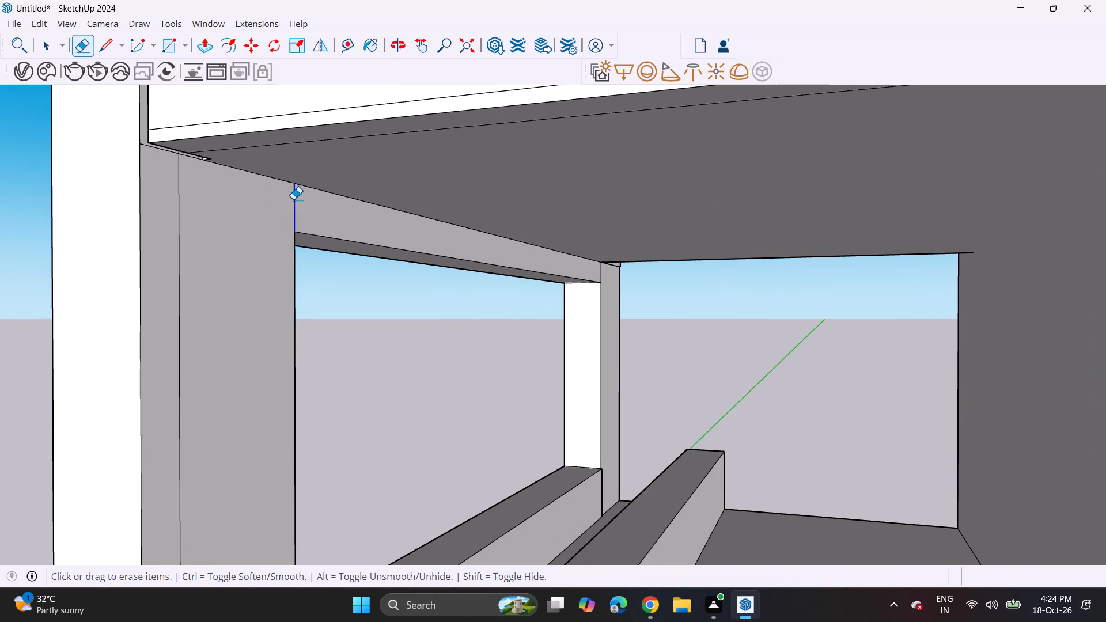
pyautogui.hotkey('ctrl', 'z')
# Erase the leftover edge lines on the inner and front faces of the tall balcony side wall, around the roof slab.
pyautogui.scroll(-15, 342, 221)
pyautogui.moveTo(293, 268); pyautogui.dragTo(318, 270, button='middle')
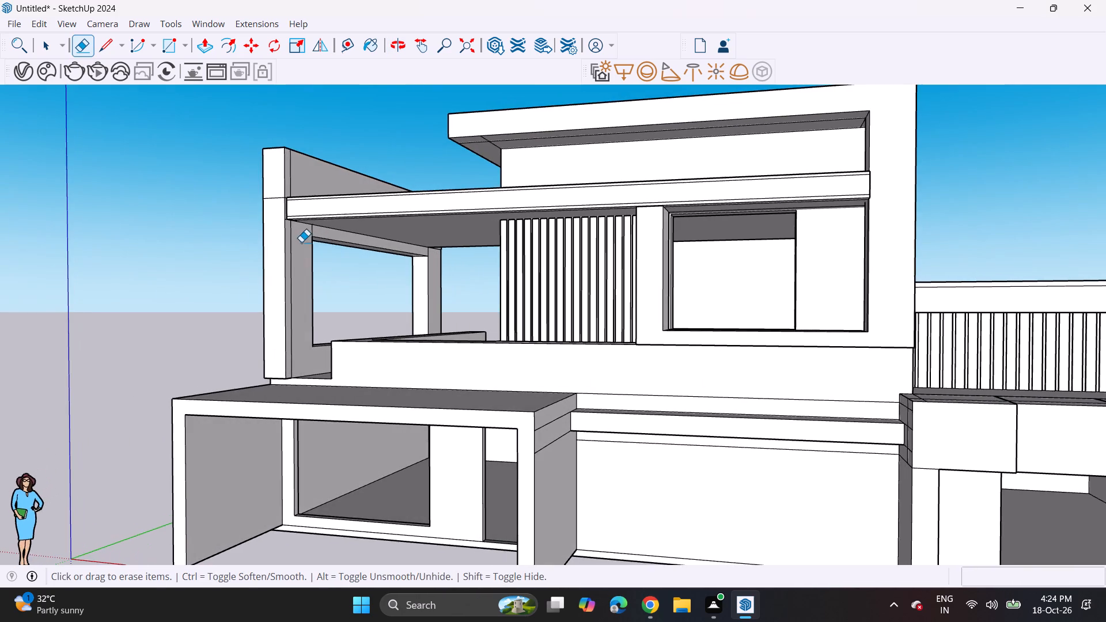
pyautogui.scroll(4, 298, 238)
pyautogui.click(288, 255)
pyautogui.scroll(10, 277, 185)
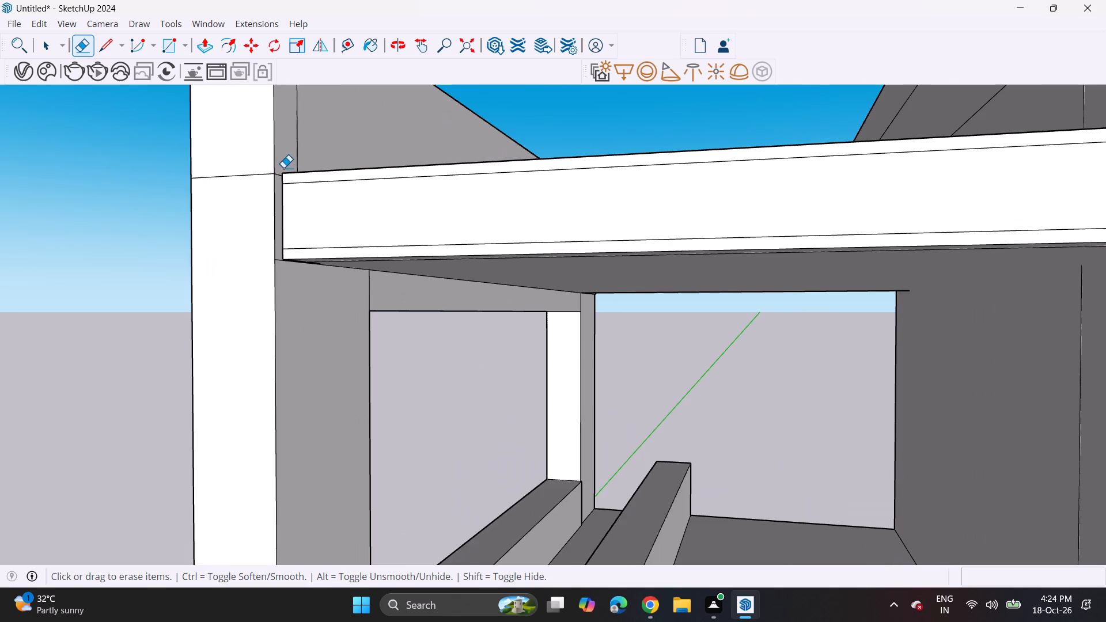
pyautogui.click(290, 157)
pyautogui.moveTo(293, 156); pyautogui.dragTo(304, 156)
pyautogui.moveTo(266, 170); pyautogui.dragTo(266, 192)
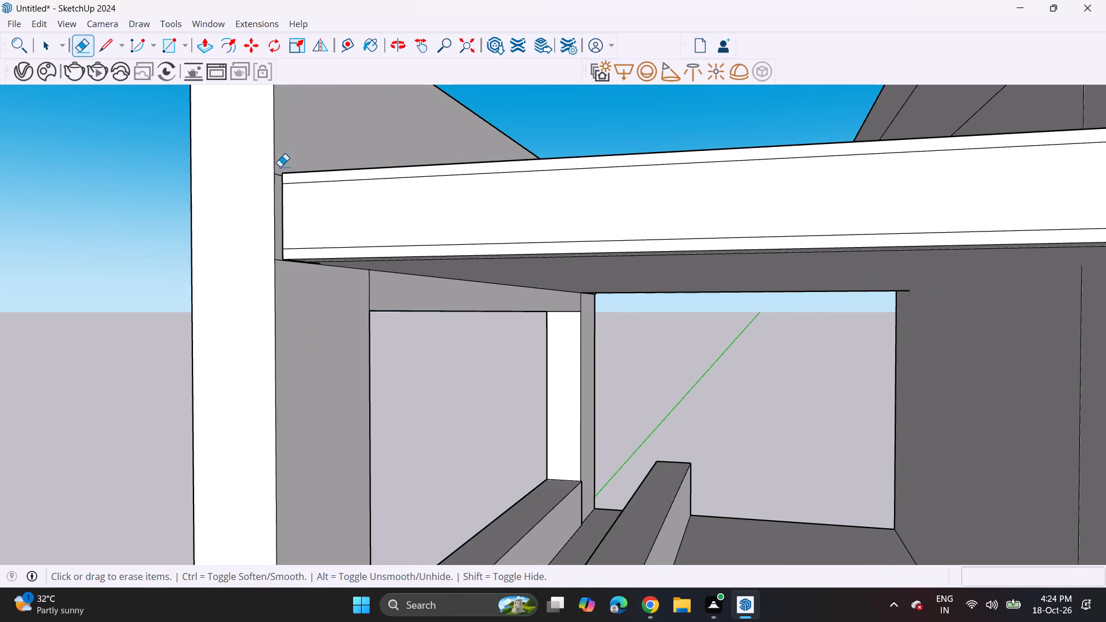
pyautogui.moveTo(279, 173); pyautogui.dragTo(280, 184)
pyautogui.scroll(-18, 280, 185)
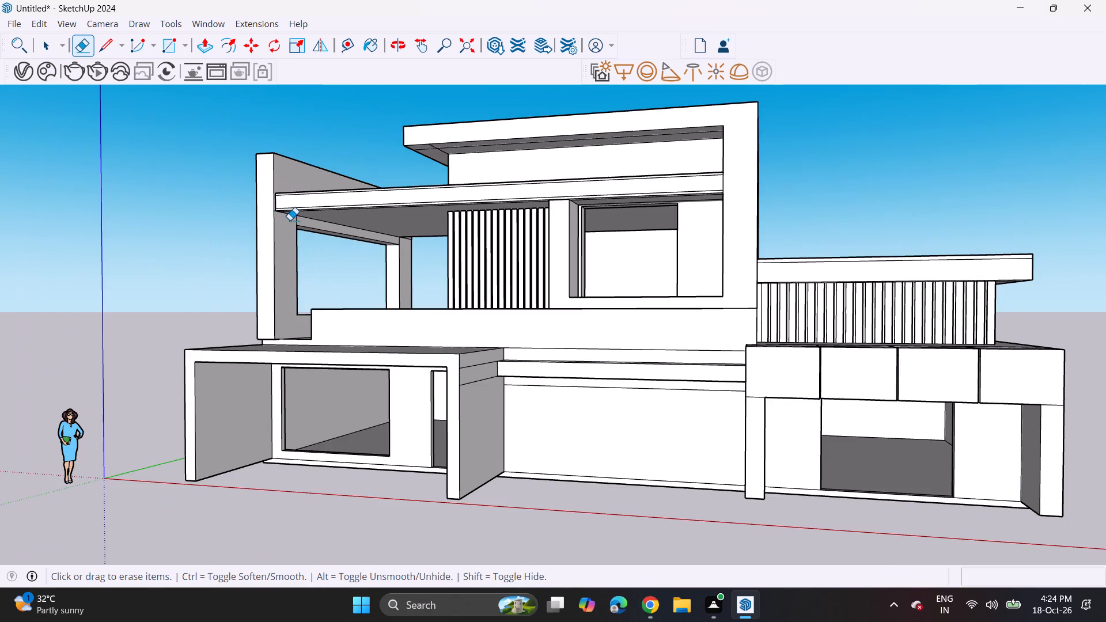
pyautogui.scroll(6, 291, 221)
pyautogui.scroll(-7, 296, 231)
pyautogui.moveTo(276, 265); pyautogui.dragTo(336, 266, button='middle')
pyautogui.moveTo(353, 273); pyautogui.dragTo(359, 266, button='middle')
pyautogui.scroll(1, 353, 273)
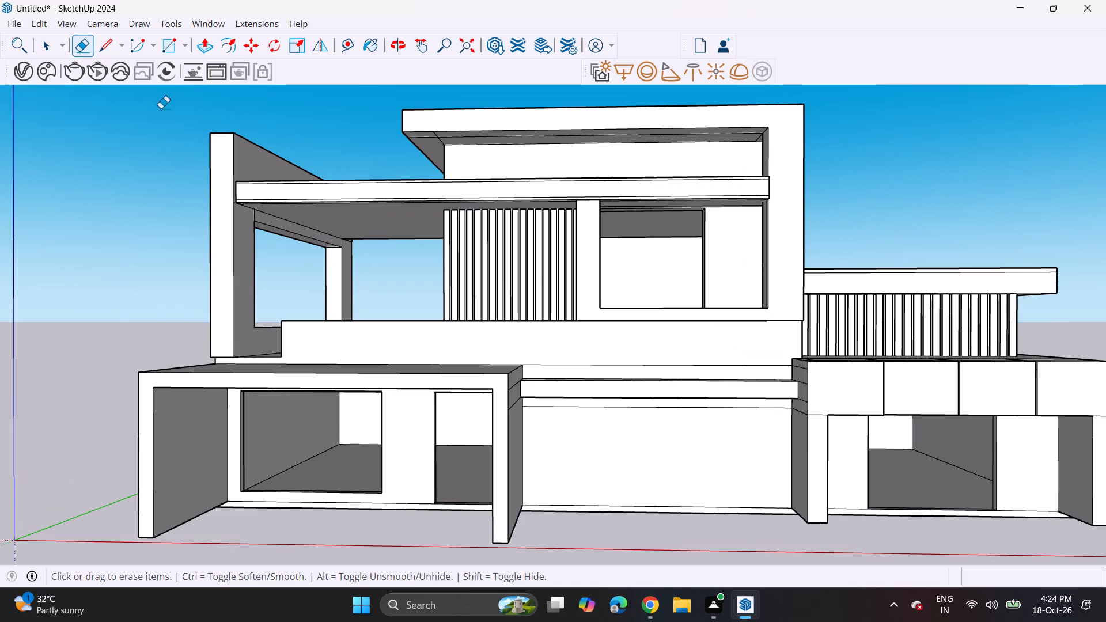
# Import the curtain model oeillet+feston+nino+blanc from the Downloads folder and place it on the open ground beside the side wing.
pyautogui.click(20, 24)
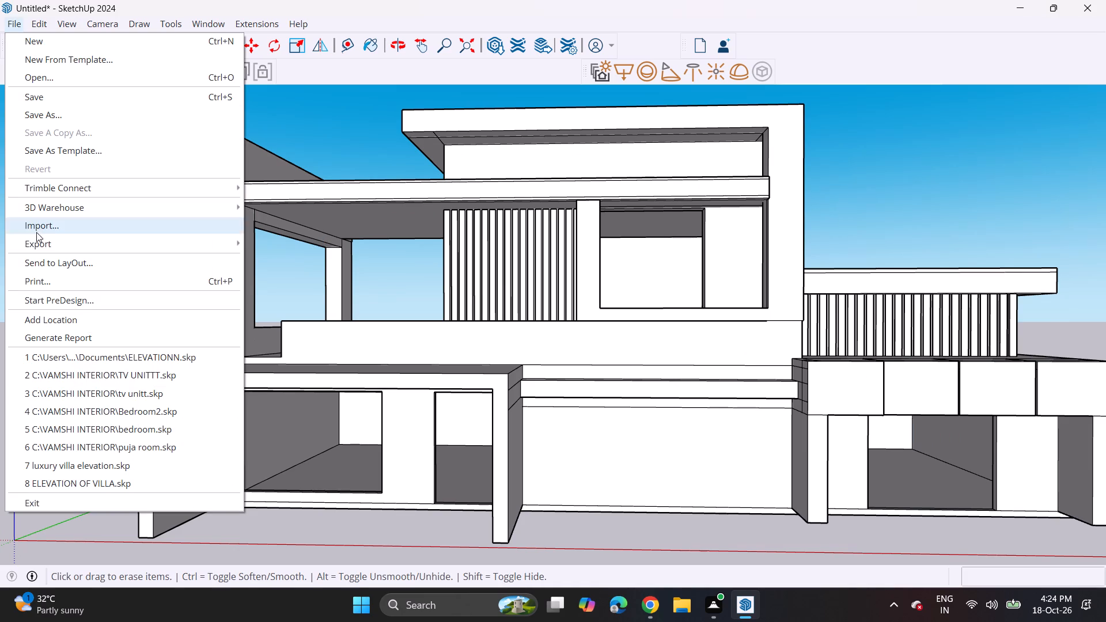
pyautogui.click(35, 234)
pyautogui.click(38, 225)
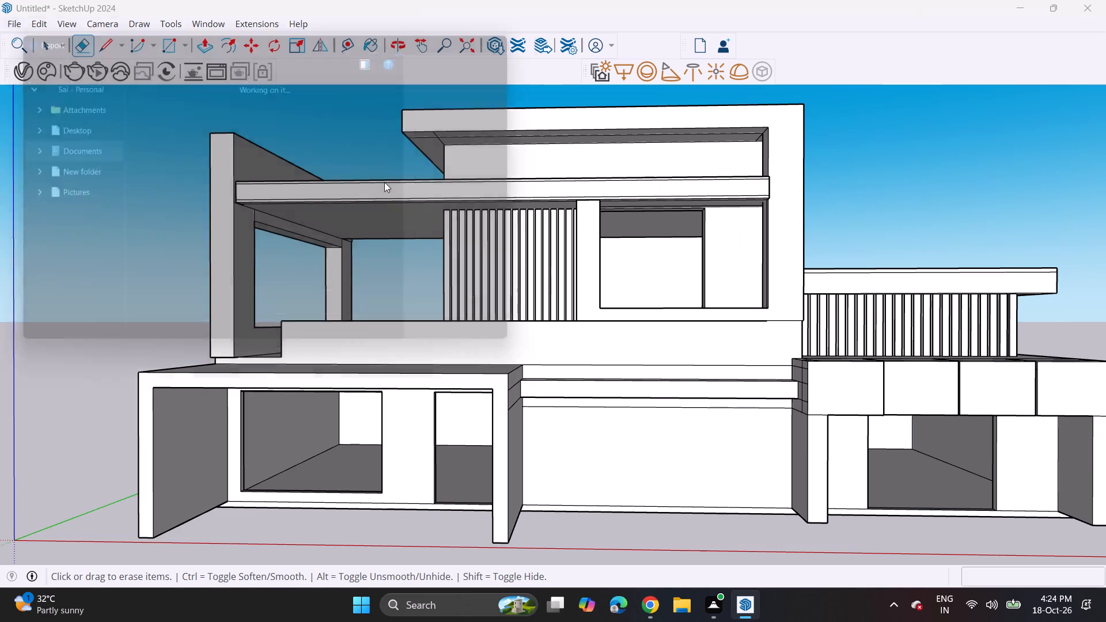
pyautogui.scroll(-5, 357, 178)
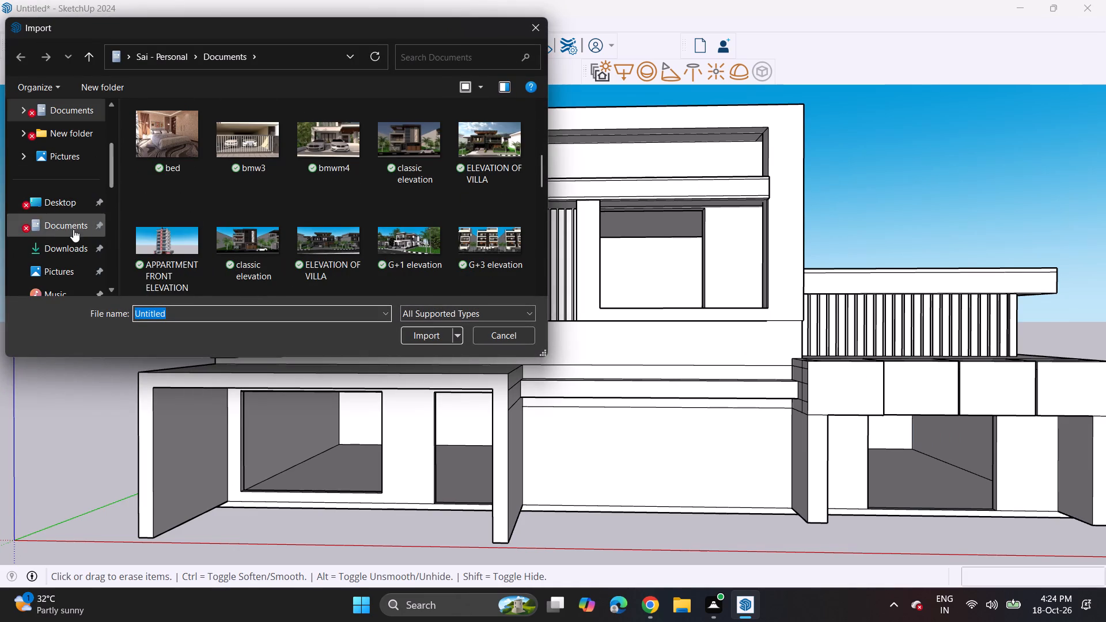
pyautogui.click(68, 237)
pyautogui.scroll(-2, 361, 170)
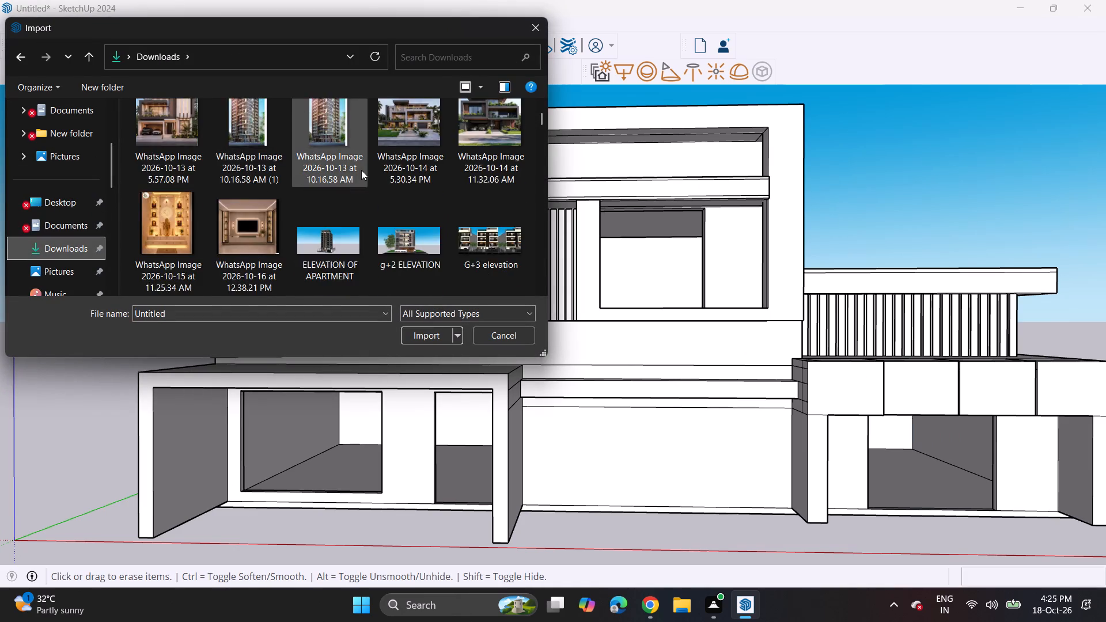
pyautogui.scroll(-6, 357, 168)
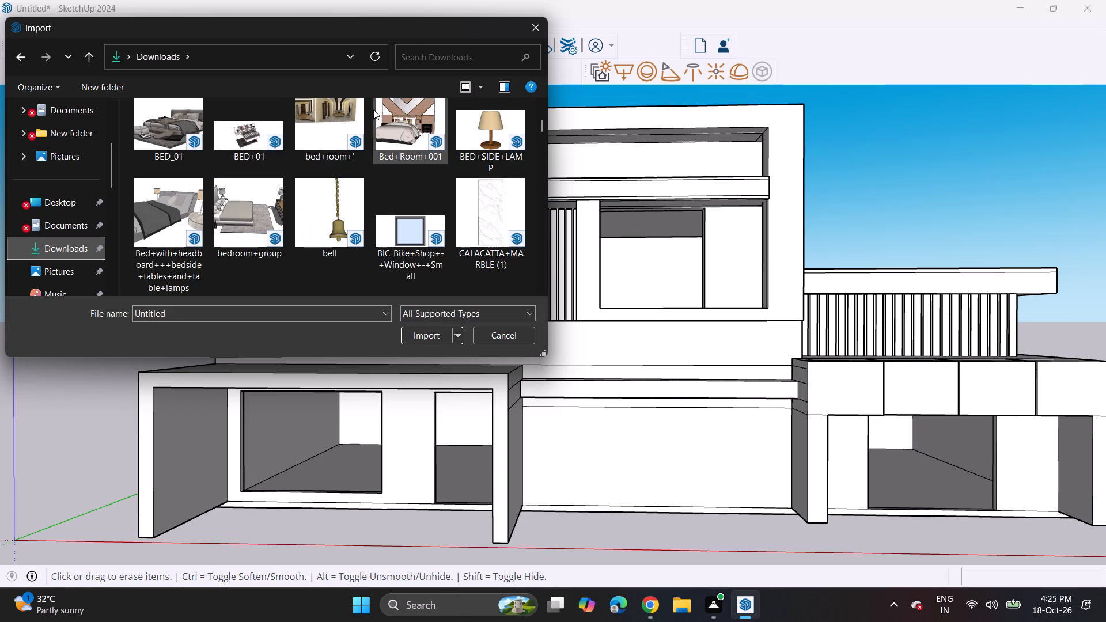
pyautogui.scroll(-5, 377, 104)
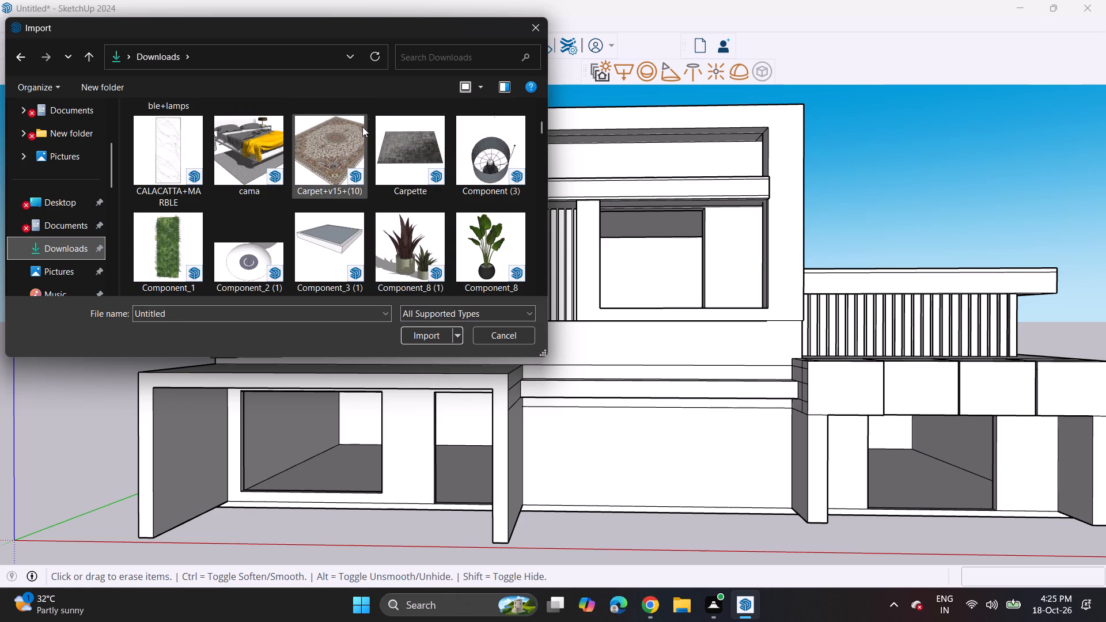
pyautogui.scroll(-3, 346, 146)
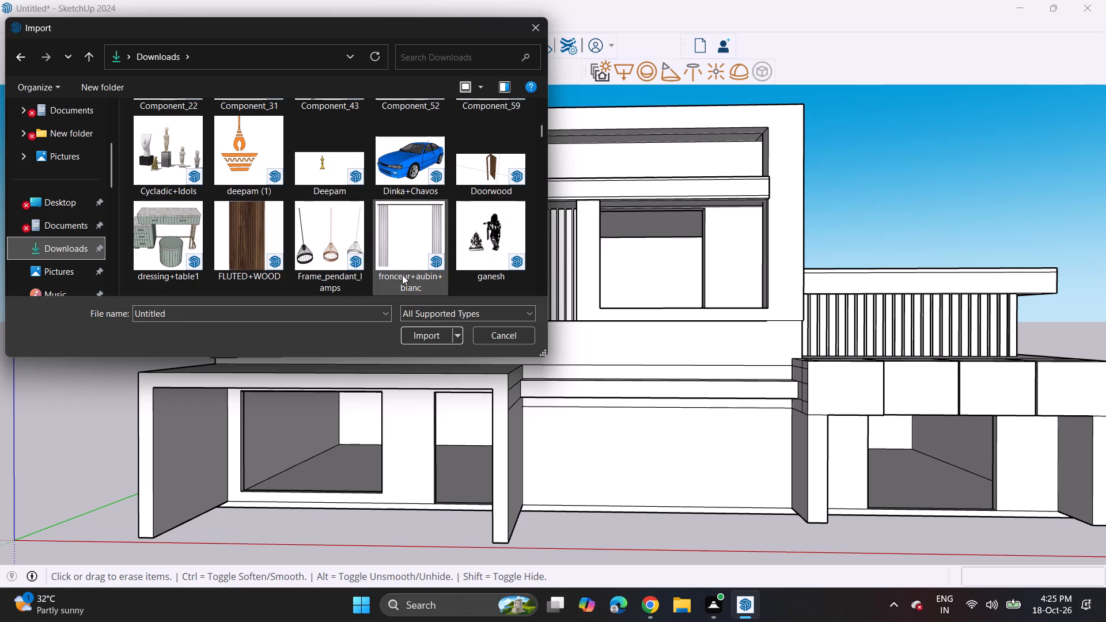
pyautogui.click(406, 261)
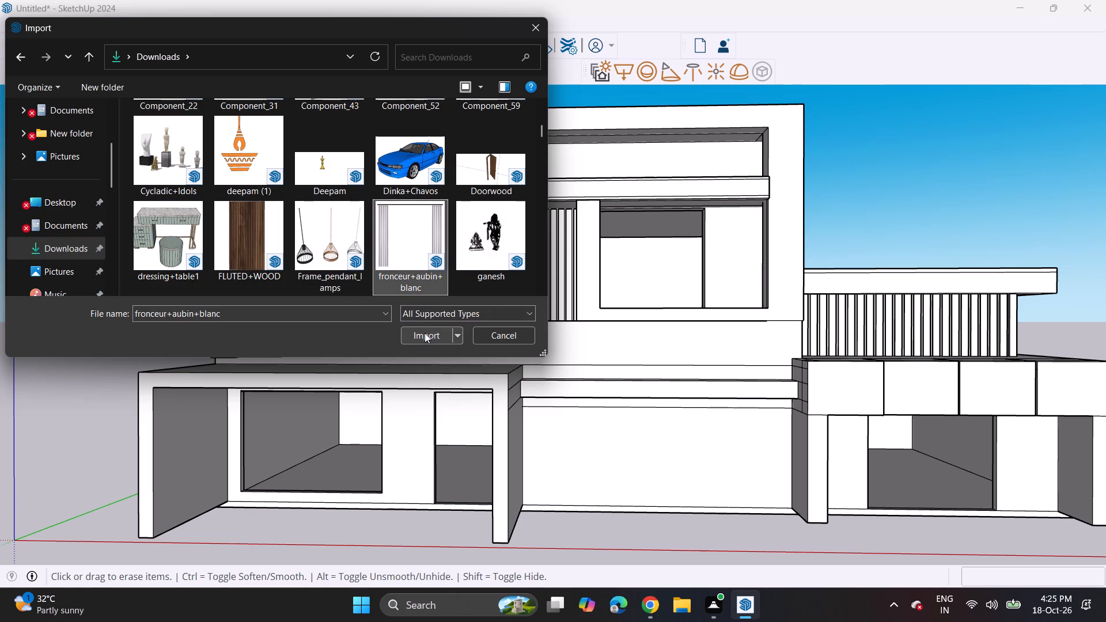
pyautogui.scroll(-6, 412, 253)
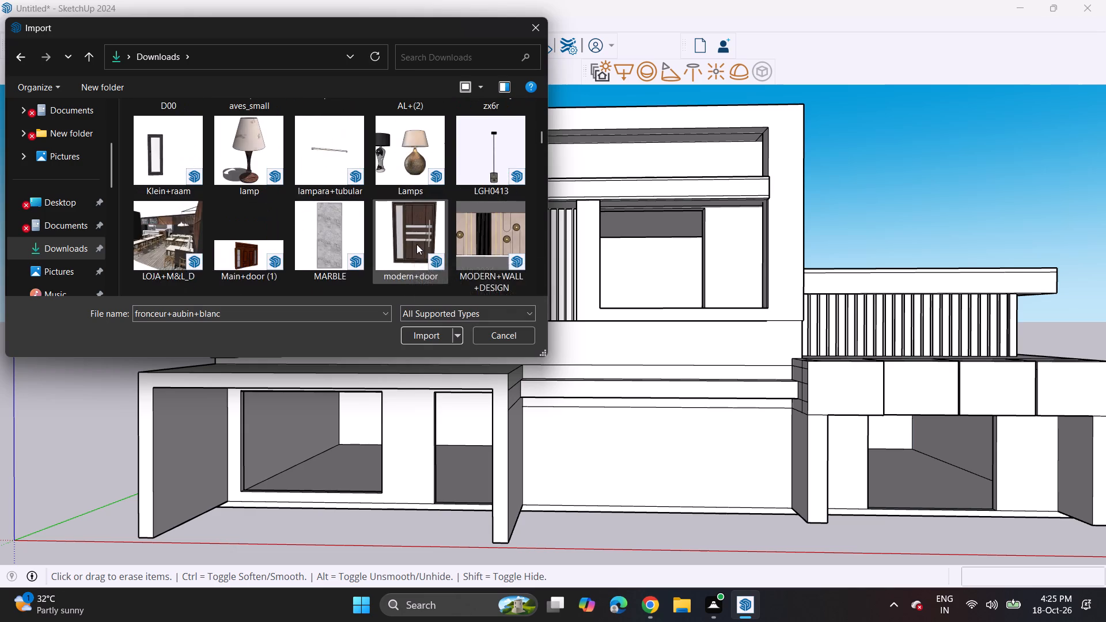
pyautogui.scroll(-1, 416, 244)
pyautogui.click(313, 242)
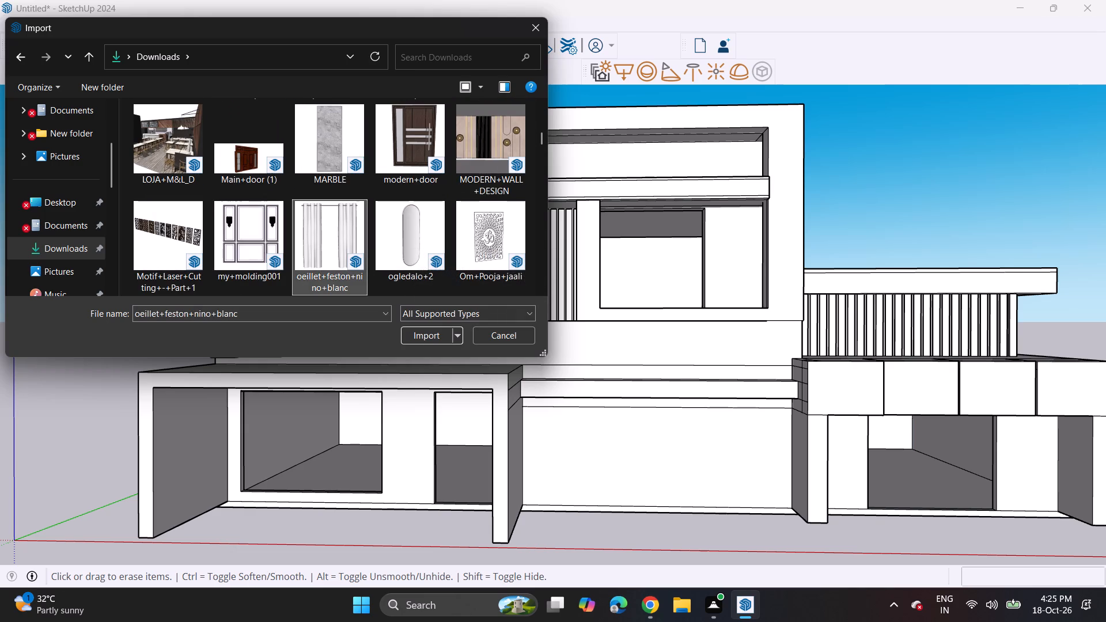
pyautogui.click(423, 332)
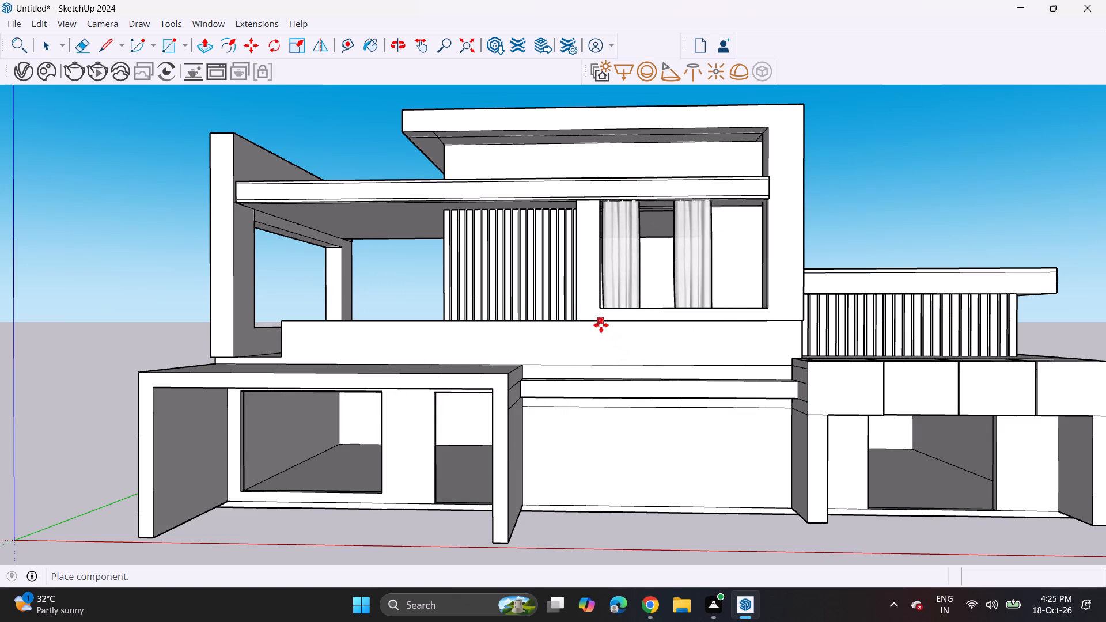
pyautogui.scroll(-7, 597, 318)
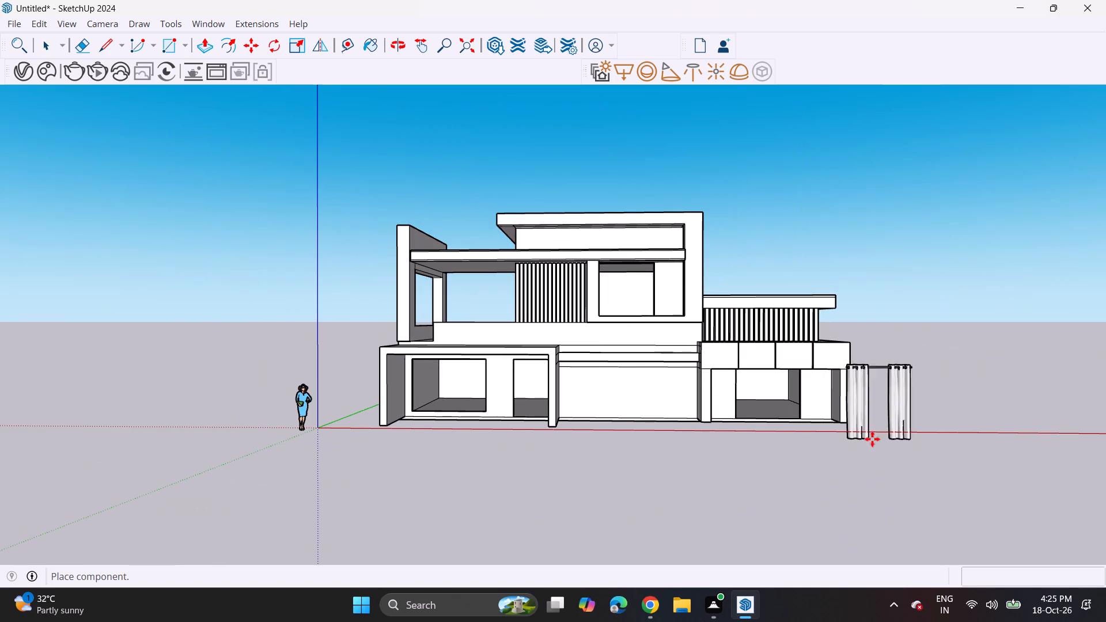
pyautogui.click(926, 397)
# Explode the imported curtain component into its separate panels and rod.
pyautogui.keyDown('shift'); pyautogui.moveTo(955, 376); pyautogui.dragTo(761, 380, button='middle'); pyautogui.keyUp('shift')
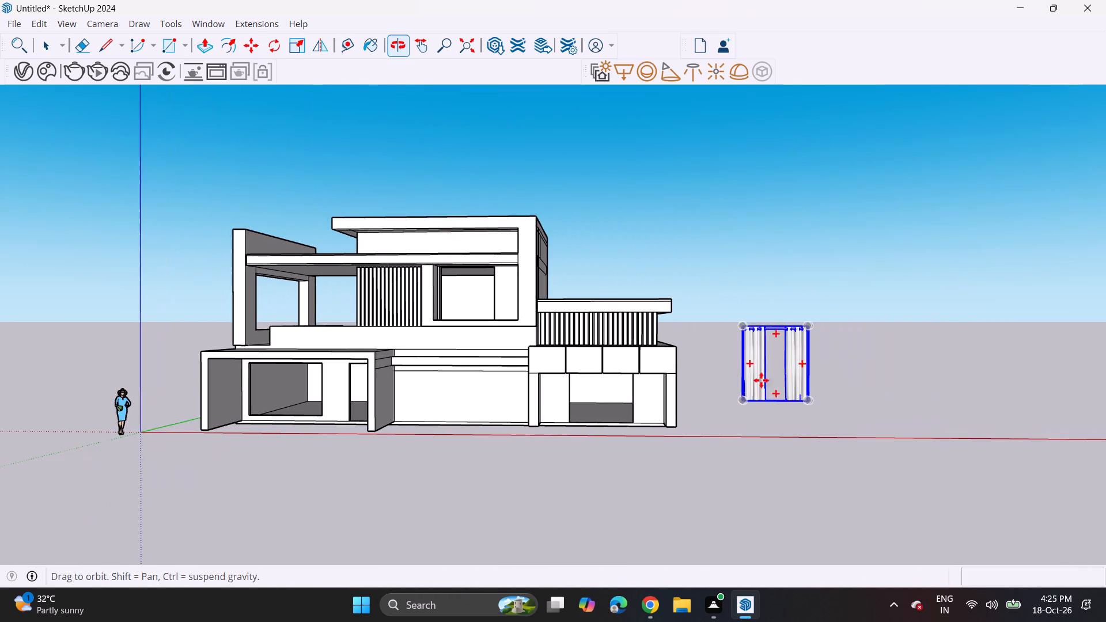
pyautogui.keyDown('shift'); pyautogui.moveTo(761, 380); pyautogui.dragTo(766, 381, button='middle'); pyautogui.keyUp('shift')
pyautogui.moveTo(757, 325); pyautogui.dragTo(734, 410, button='middle')
pyautogui.scroll(5, 804, 361)
pyautogui.press('space')
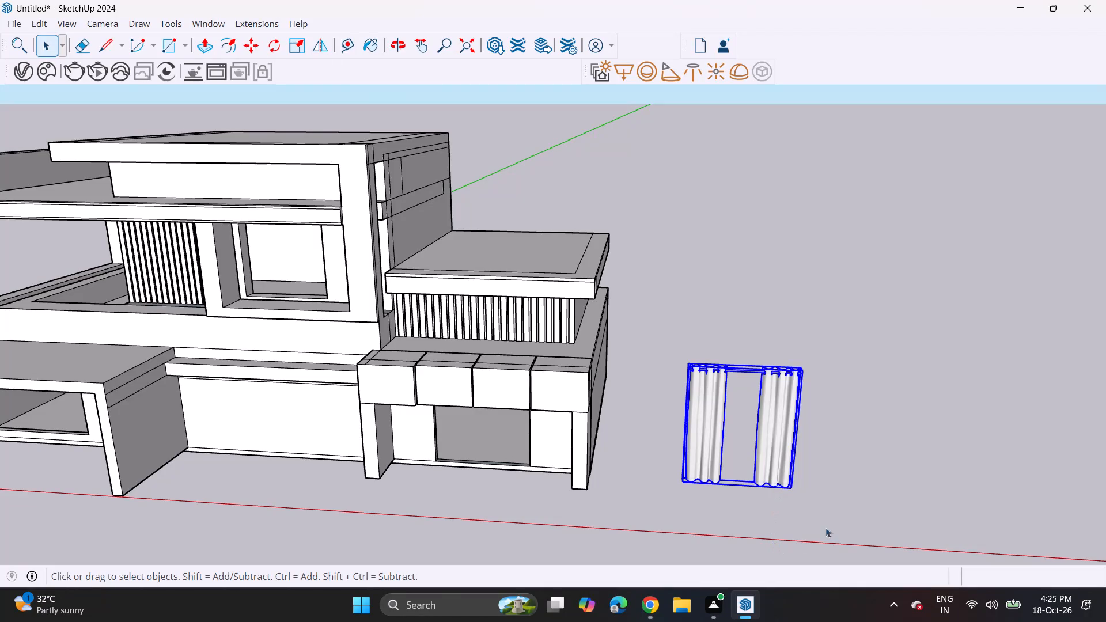
pyautogui.rightClick(779, 451)
pyautogui.click(874, 166)
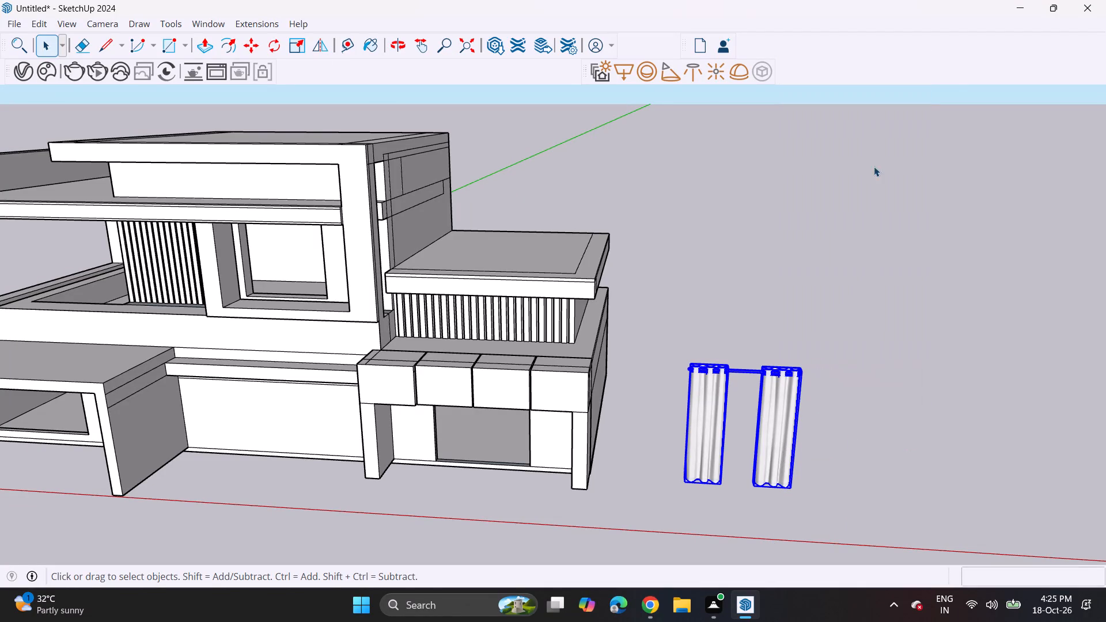
# Move the curtain panel at the rod's far end to the upper corner of the side wing's ground-floor opening.
pyautogui.click(785, 418)
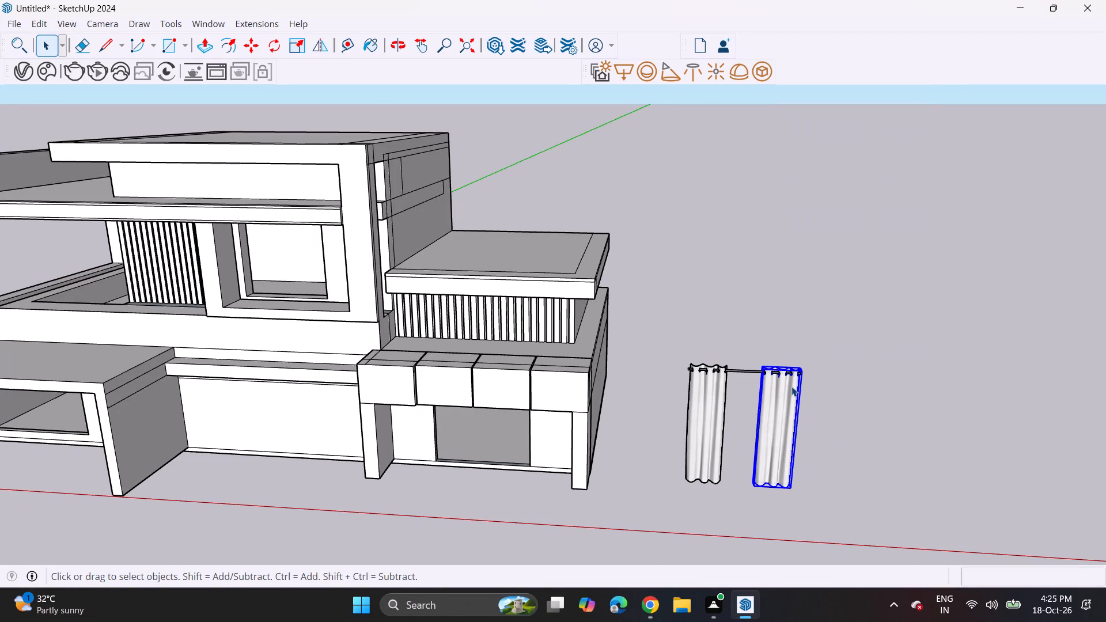
pyautogui.press('m')
pyautogui.click(803, 373)
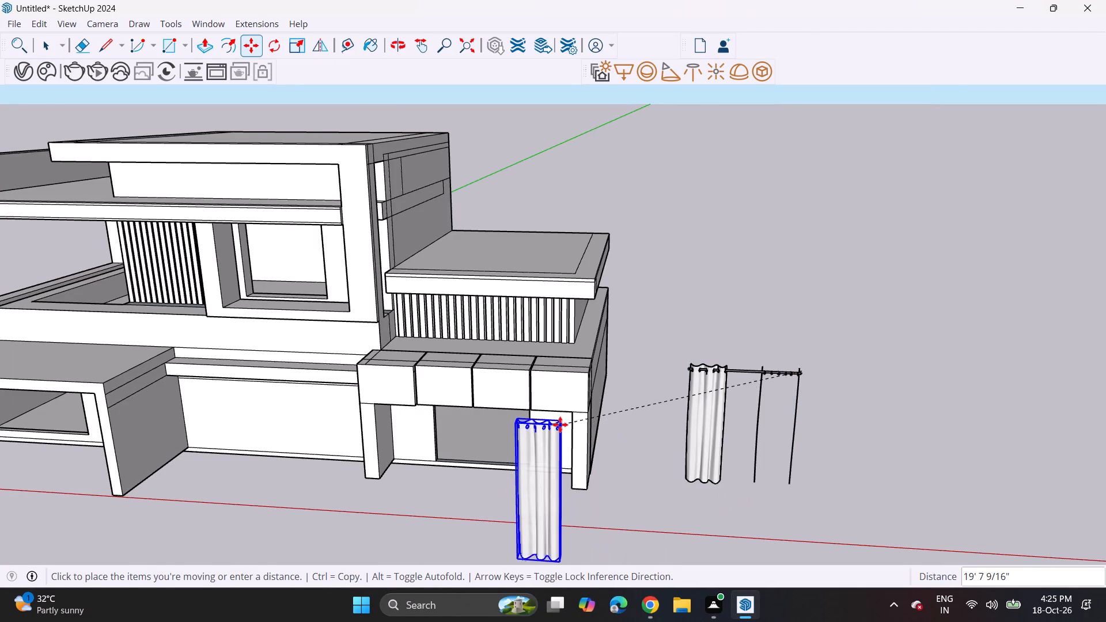
pyautogui.scroll(1, 554, 396)
pyautogui.moveTo(559, 316); pyautogui.dragTo(699, 196, button='middle')
pyautogui.scroll(4, 593, 352)
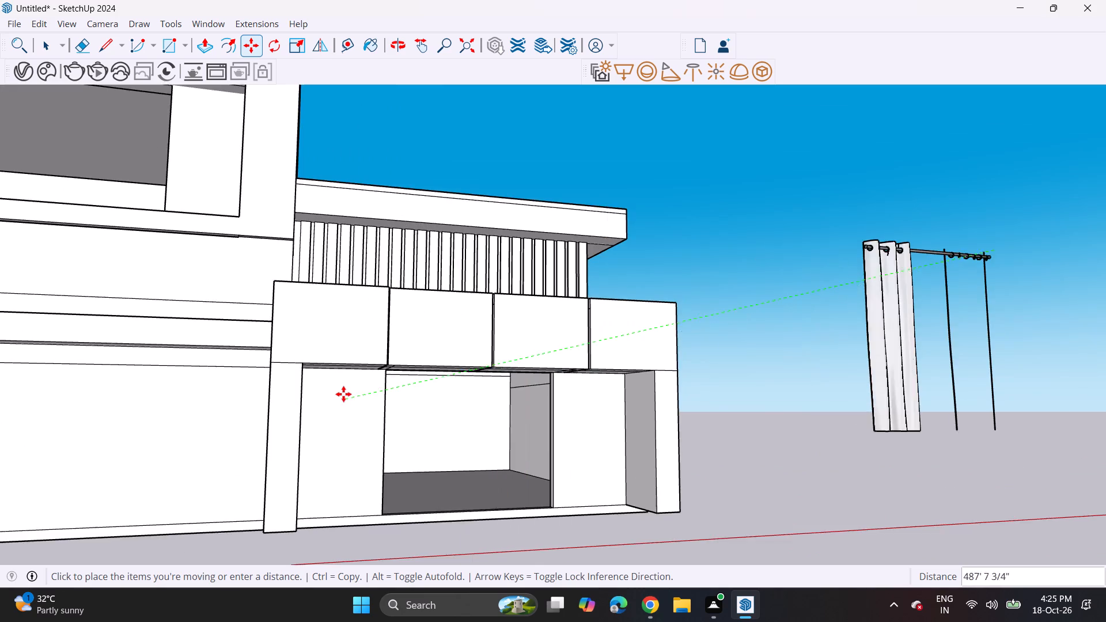
pyautogui.scroll(6, 344, 394)
pyautogui.scroll(2, 652, 294)
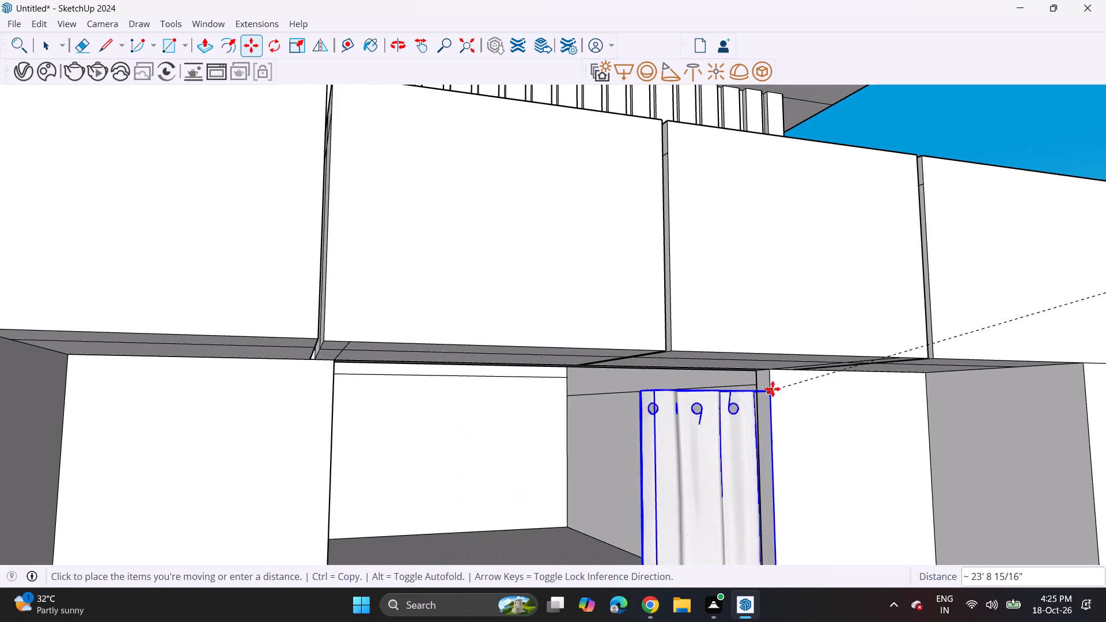
pyautogui.click(773, 375)
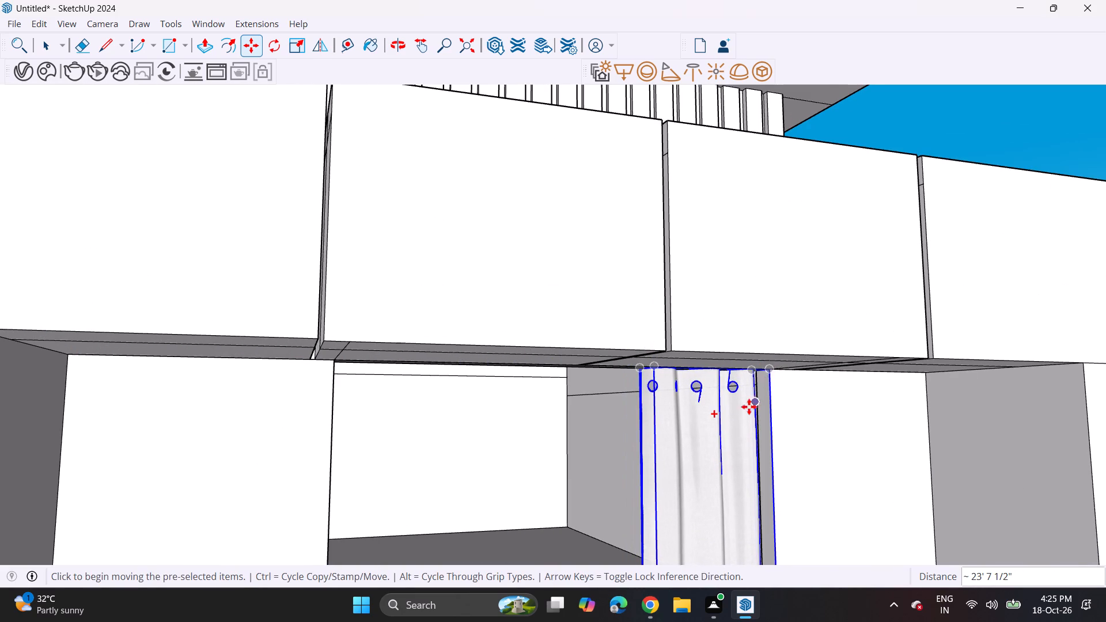
# Scale the curtain panel to fit the opening's height, by about 0.22 in depth and 0.74 in height.
pyautogui.scroll(-9, 749, 414)
pyautogui.keyDown('shift'); pyautogui.moveTo(715, 463); pyautogui.dragTo(668, 286, button='middle'); pyautogui.keyUp('shift')
pyautogui.moveTo(664, 353); pyautogui.dragTo(638, 385, button='middle')
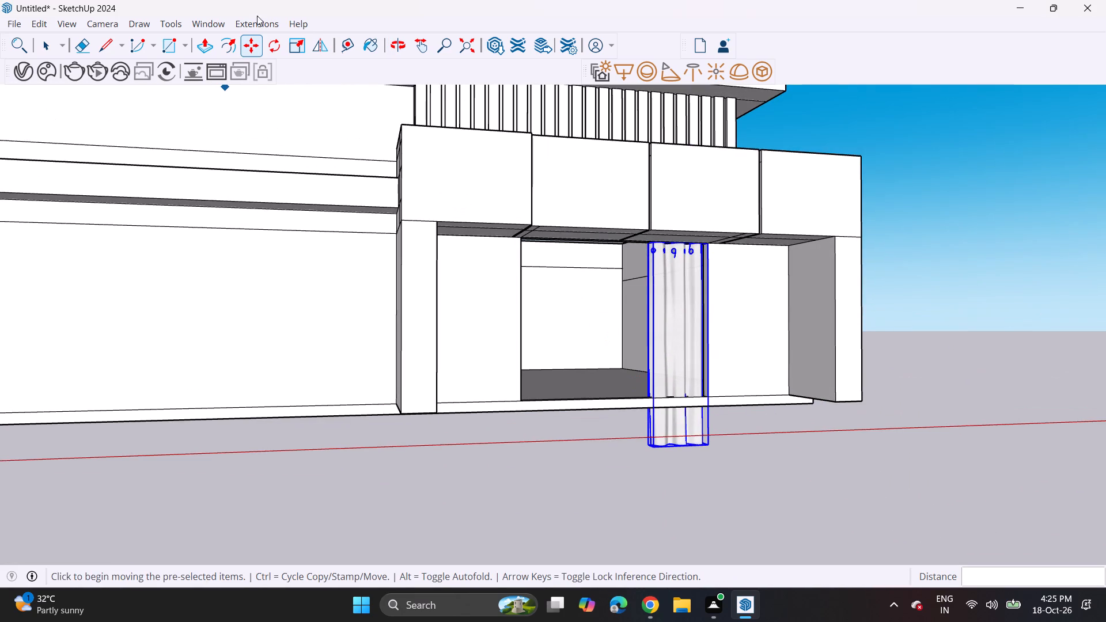
pyautogui.click(303, 50)
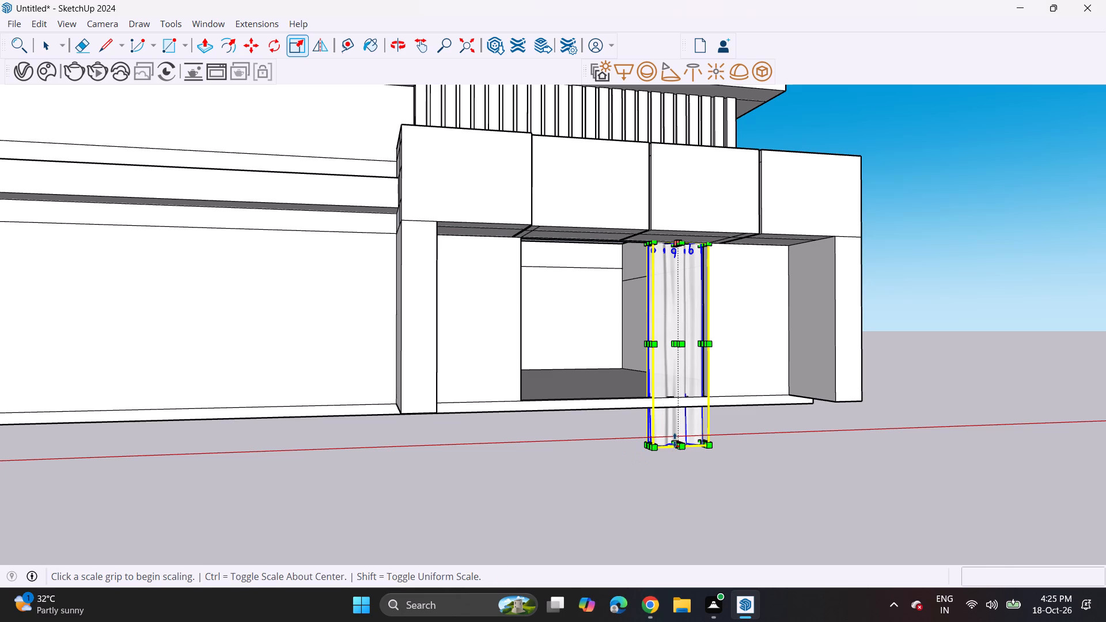
pyautogui.click(672, 443)
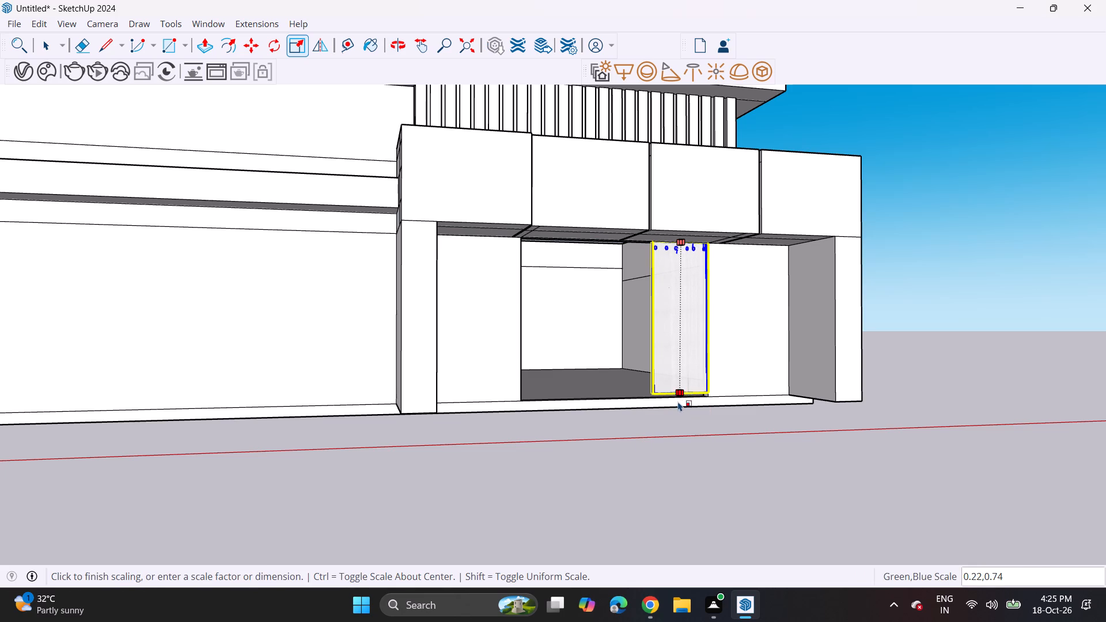
pyautogui.click(676, 405)
# Move the scaled curtain panel 6" back into the side wing's opening.
pyautogui.scroll(3, 705, 263)
pyautogui.scroll(5, 710, 195)
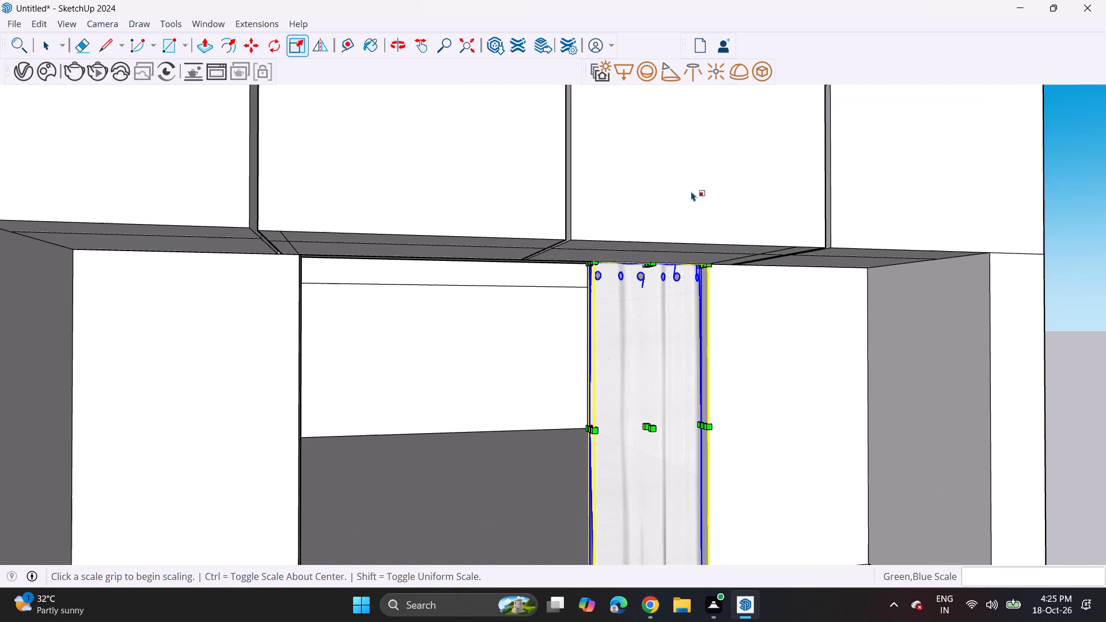
pyautogui.click(250, 51)
pyautogui.scroll(7, 715, 252)
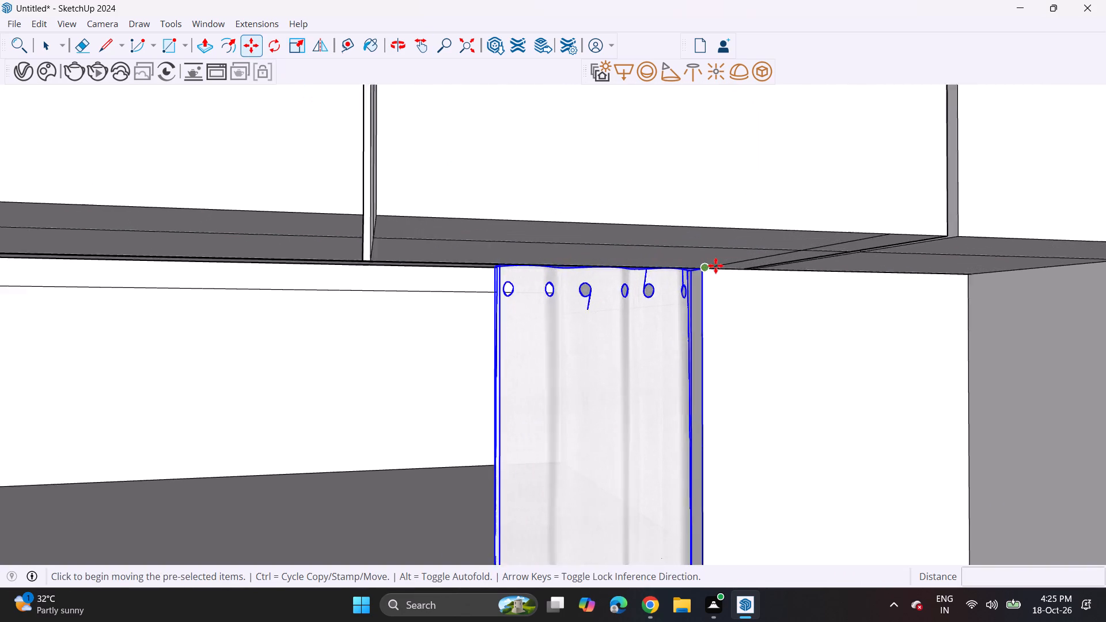
pyautogui.scroll(5, 715, 266)
pyautogui.click(699, 275)
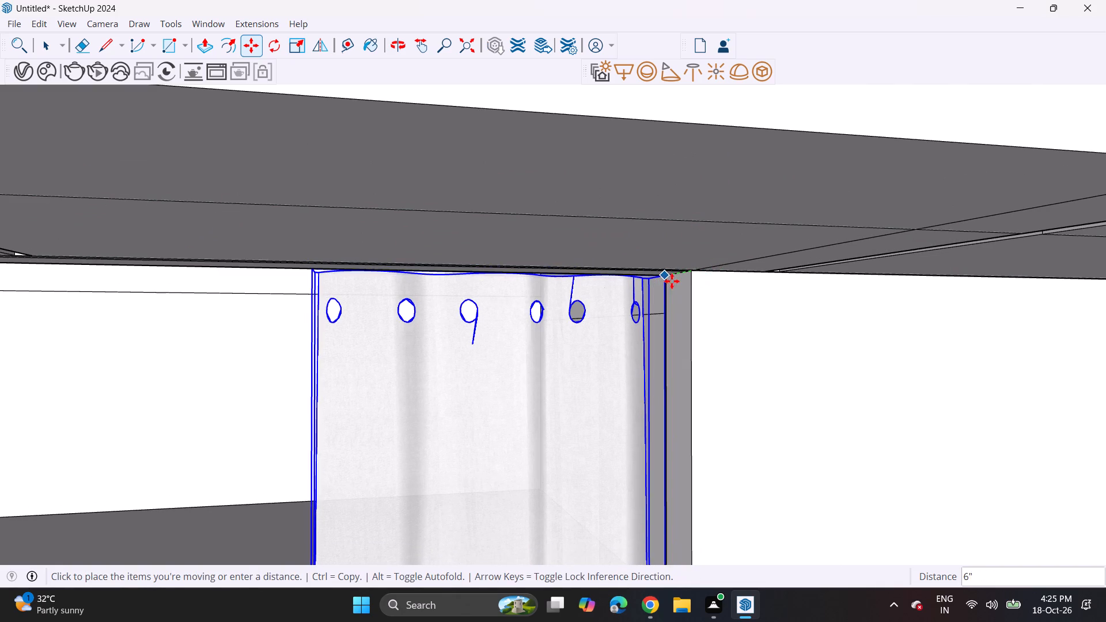
pyautogui.click(668, 281)
# Copy the curtain panel three times side by side across the side wing's opening, overlapping the last copy to fill the remaining width.
pyautogui.click(669, 277)
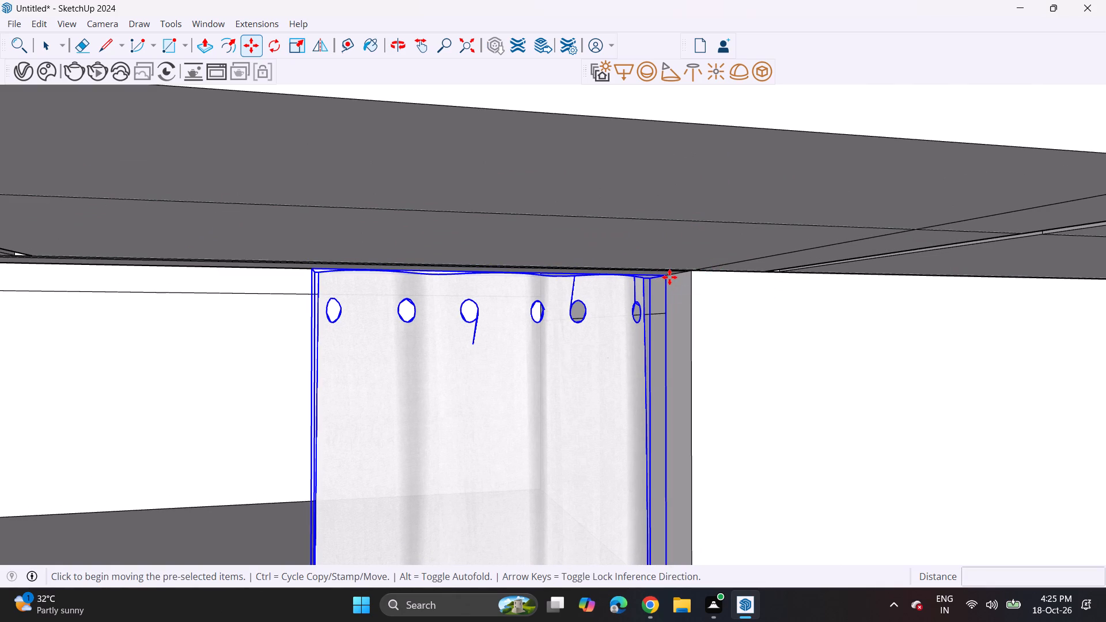
pyautogui.click(315, 271)
pyautogui.scroll(-16, 325, 287)
pyautogui.keyDown('shift'); pyautogui.moveTo(348, 335); pyautogui.dragTo(417, 297, button='middle'); pyautogui.keyUp('shift')
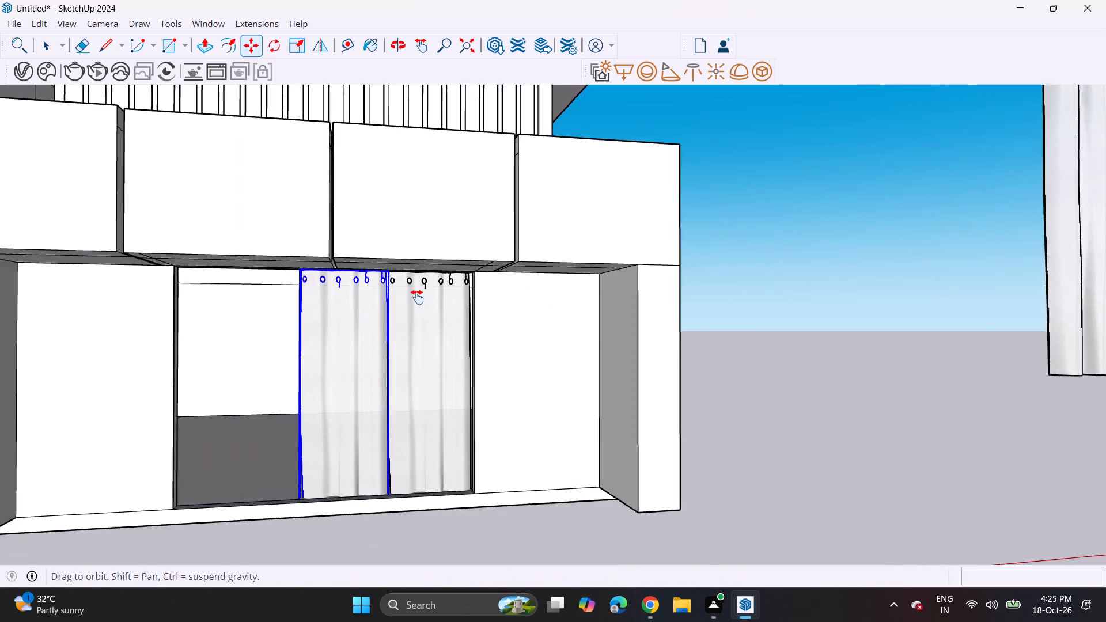
pyautogui.keyDown('shift'); pyautogui.moveTo(417, 297); pyautogui.dragTo(444, 292, button='middle'); pyautogui.keyUp('shift')
pyautogui.moveTo(446, 295); pyautogui.dragTo(372, 289, button='middle')
pyautogui.scroll(4, 471, 286)
pyautogui.scroll(3, 412, 259)
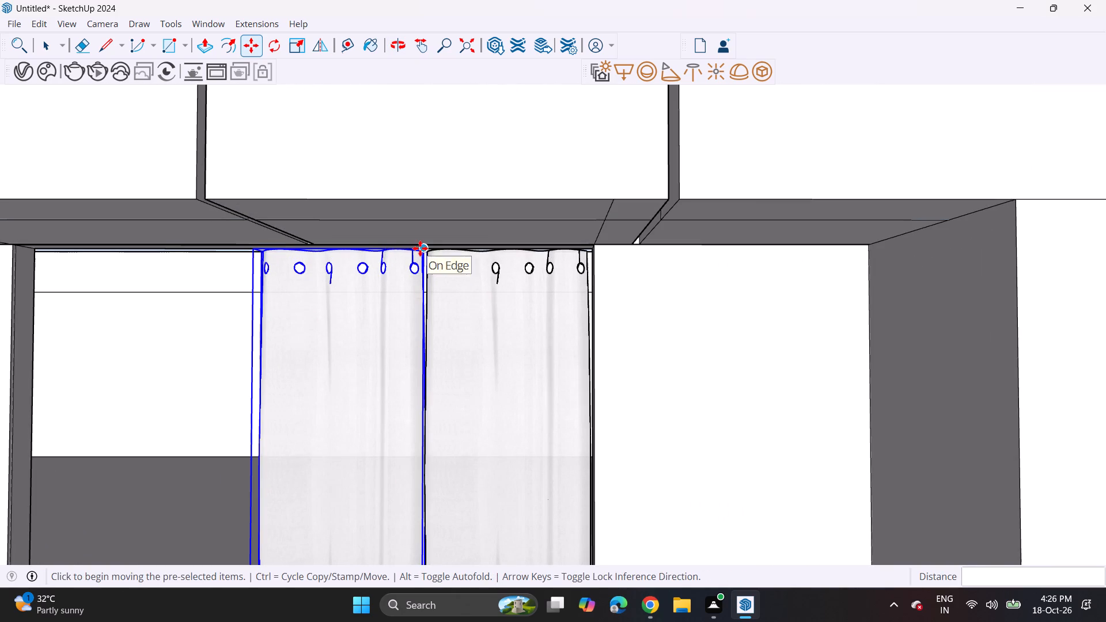
pyautogui.click(420, 248)
pyautogui.click(263, 252)
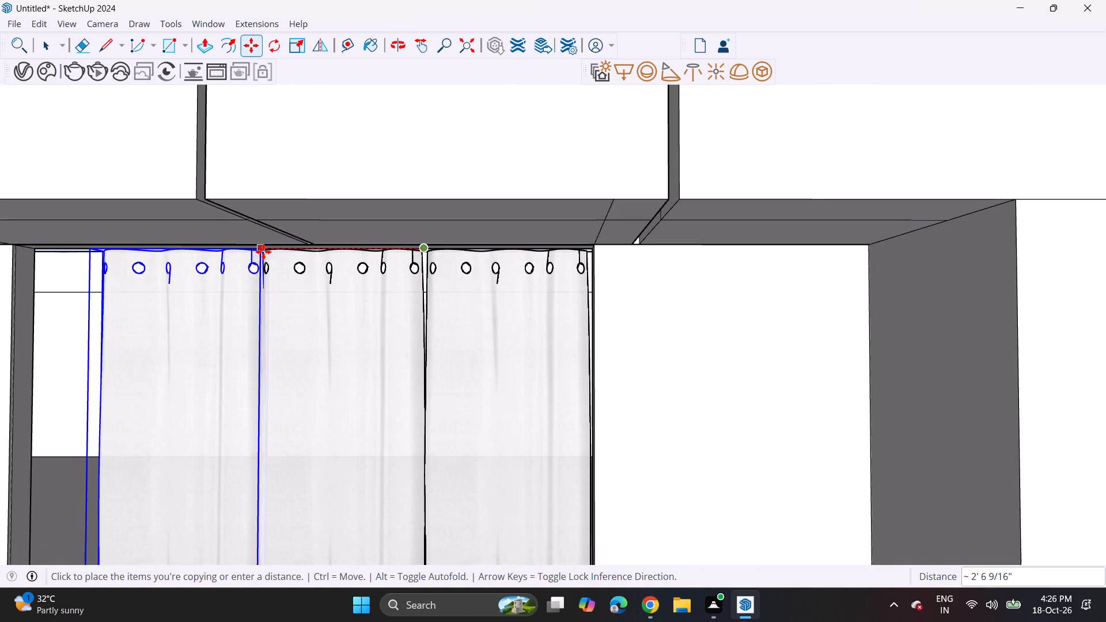
pyautogui.click(265, 253)
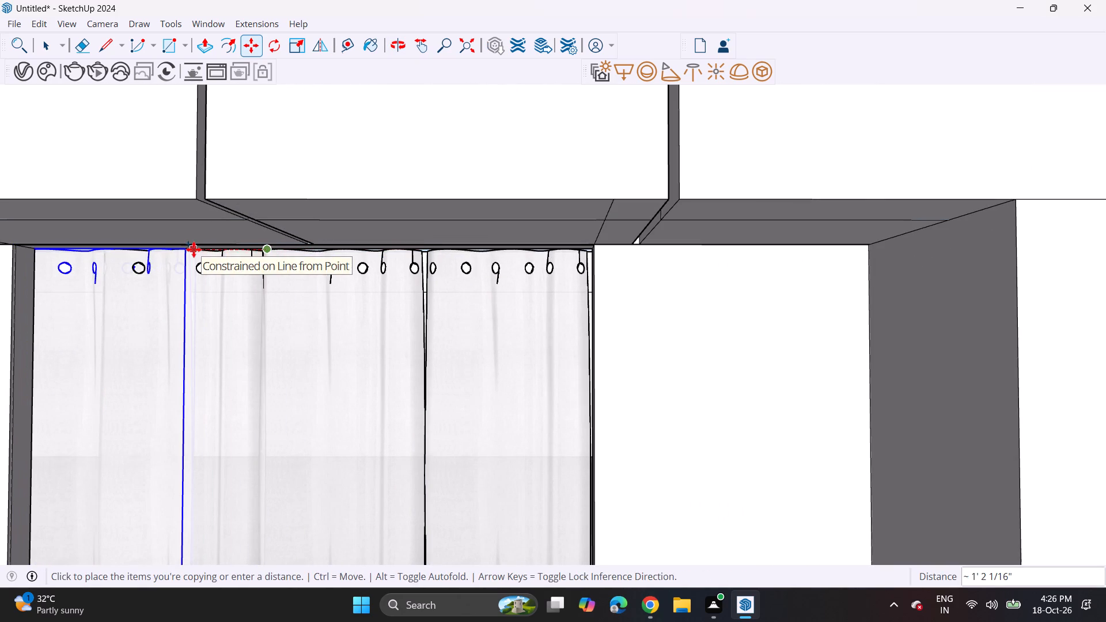
pyautogui.click(194, 249)
pyautogui.scroll(-13, 321, 258)
pyautogui.press('space')
pyautogui.click(634, 365)
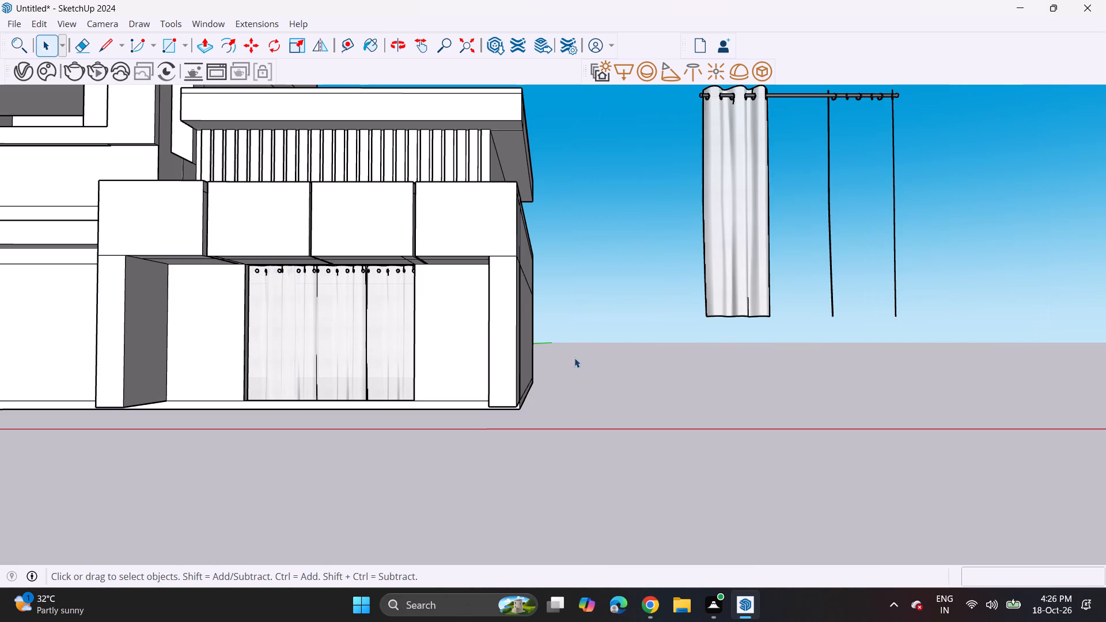
# Copy one curtain panel from the side wing to the upper-floor window and align it with the opening's upper inner corner.
pyautogui.scroll(-3, 292, 335)
pyautogui.keyDown('shift'); pyautogui.moveTo(295, 337); pyautogui.dragTo(588, 372, button='middle'); pyautogui.keyUp('shift')
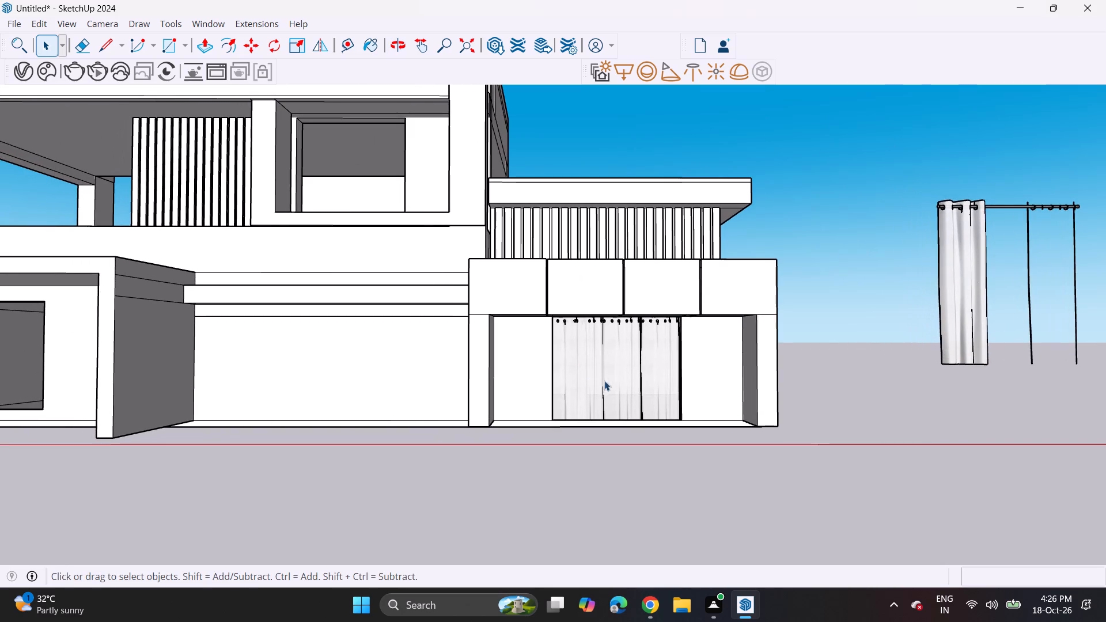
pyautogui.moveTo(626, 390); pyautogui.dragTo(765, 453, button='middle')
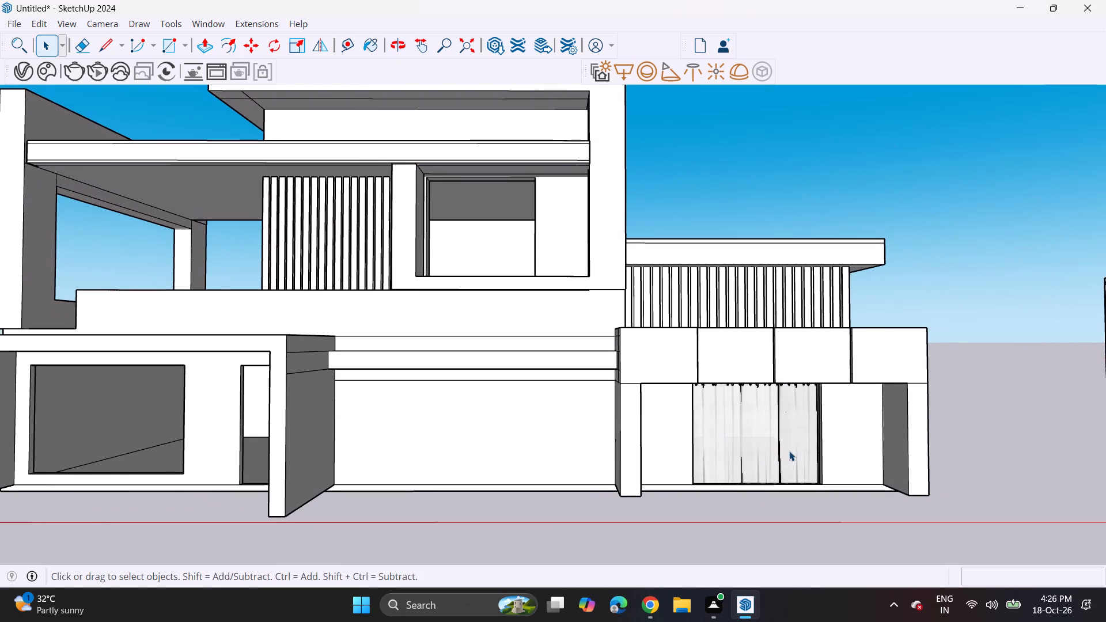
pyautogui.keyDown('shift'); pyautogui.moveTo(796, 448); pyautogui.dragTo(893, 446, button='middle'); pyautogui.keyUp('shift')
pyautogui.click(893, 439)
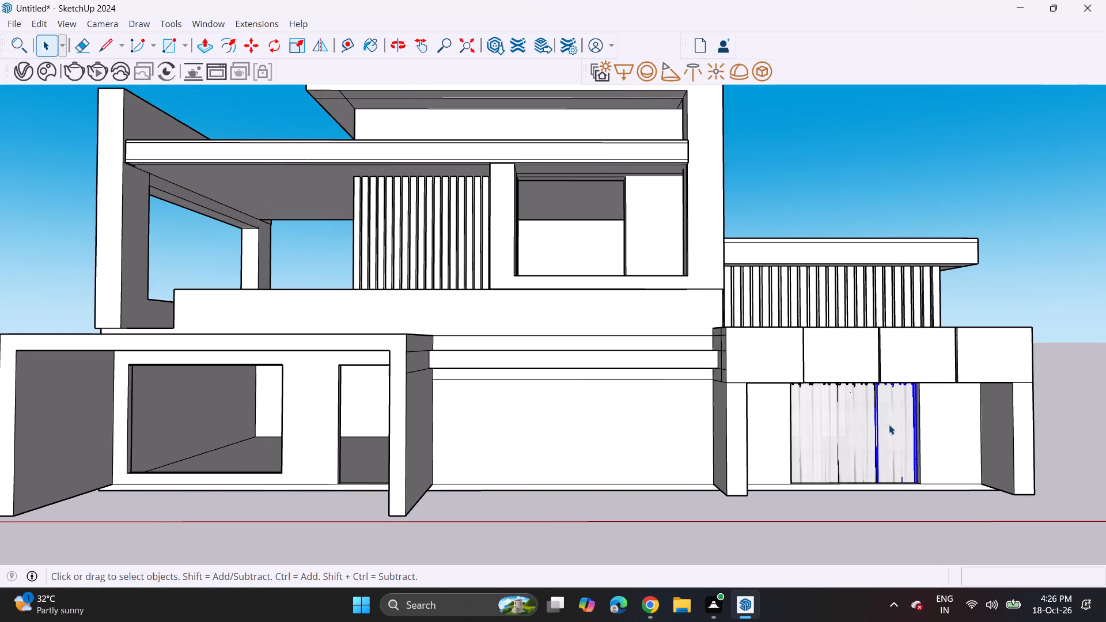
pyautogui.press('m')
pyautogui.click(916, 381)
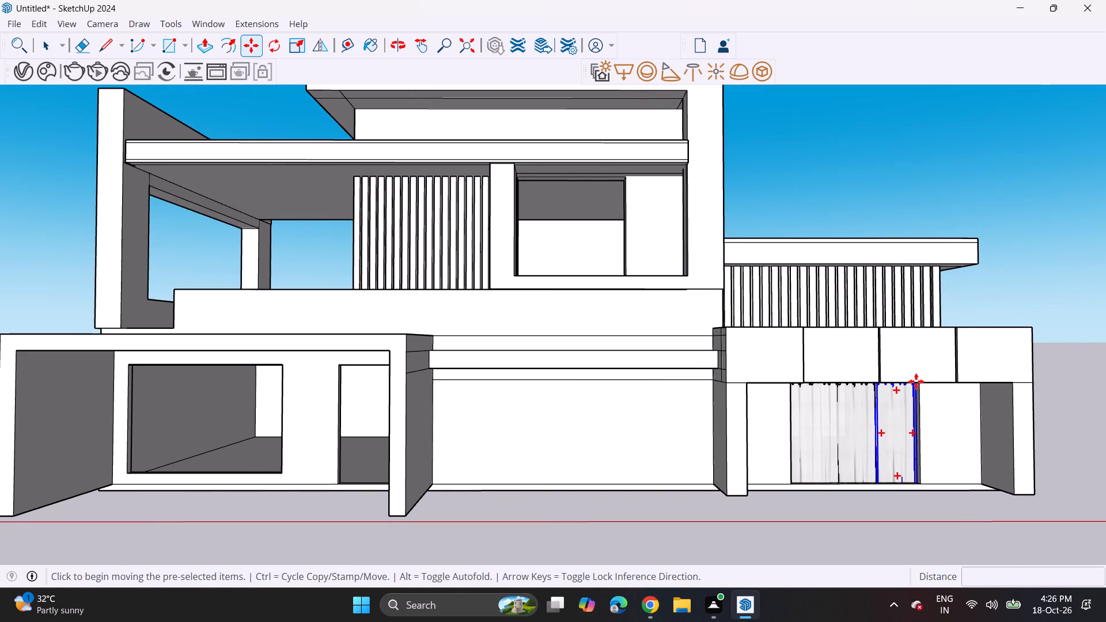
pyautogui.keyDown('shift'); pyautogui.moveTo(680, 256); pyautogui.dragTo(597, 236, button='middle'); pyautogui.keyUp('shift')
pyautogui.keyDown('shift'); pyautogui.moveTo(579, 248); pyautogui.dragTo(785, 360, button='middle'); pyautogui.keyUp('shift')
pyautogui.scroll(2, 740, 314)
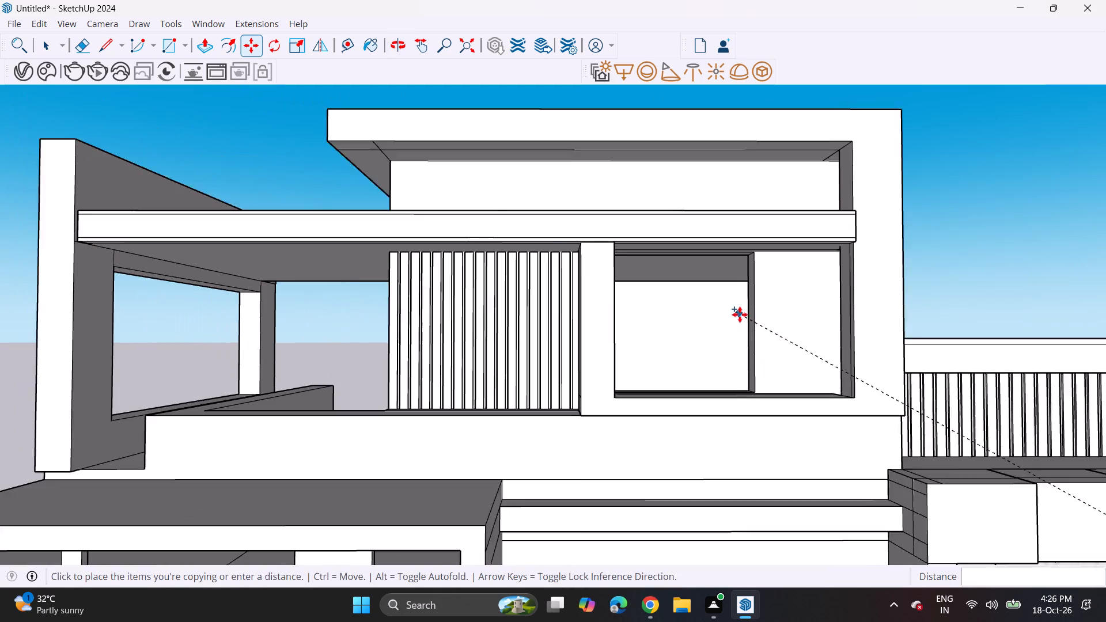
pyautogui.scroll(10, 740, 314)
pyautogui.scroll(3, 725, 229)
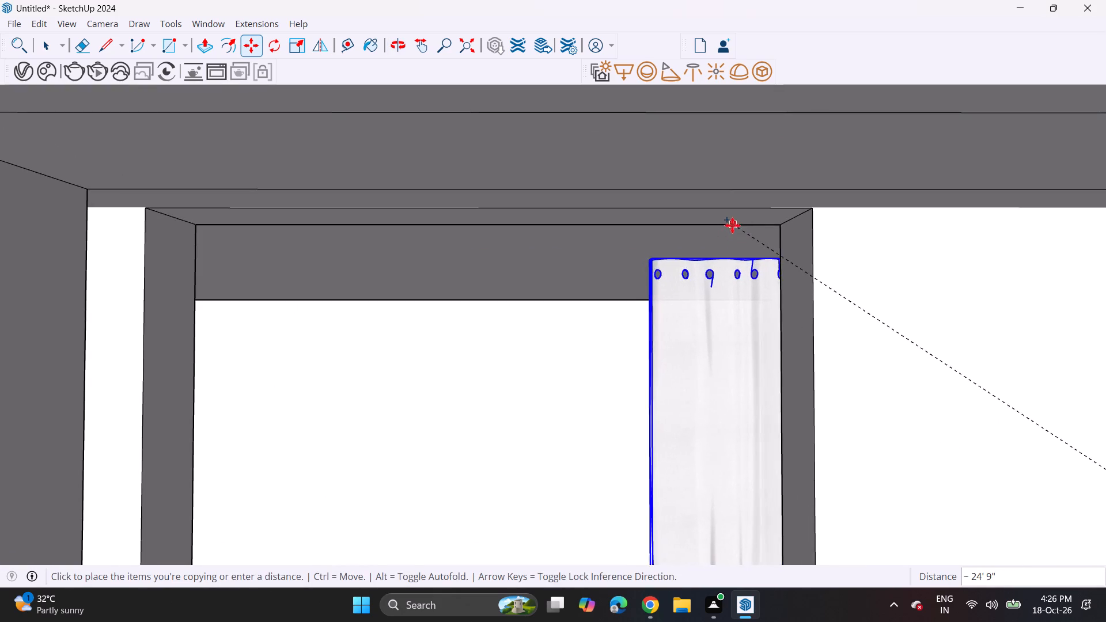
pyautogui.click(712, 219)
pyautogui.click(786, 259)
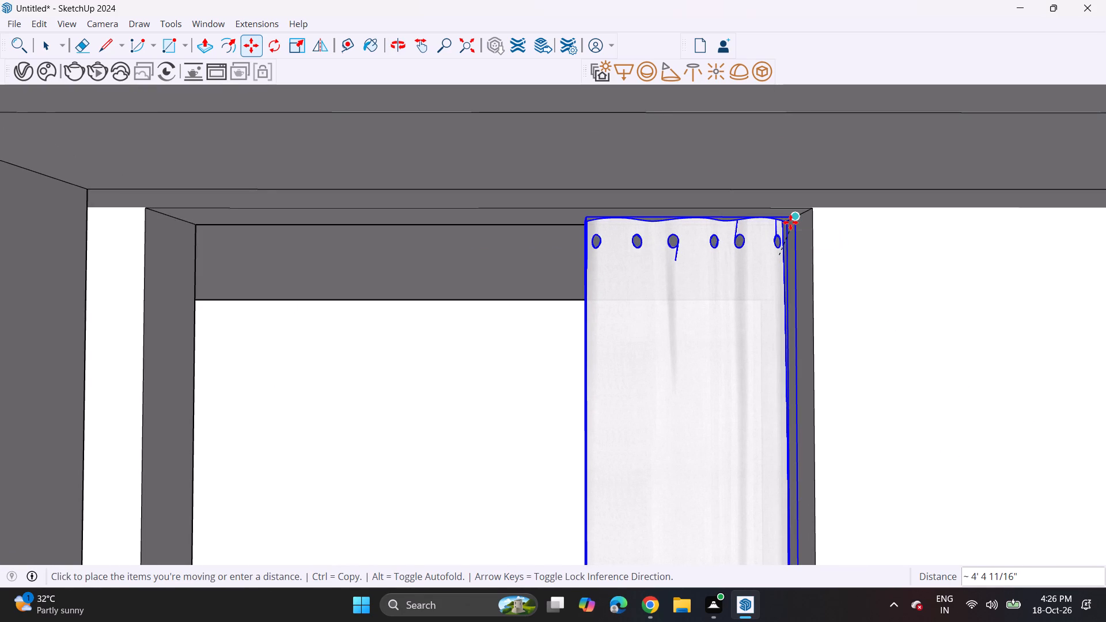
pyautogui.click(790, 222)
# Copy the upper window's curtain panel twice along the opening to cover its full width.
pyautogui.click(797, 223)
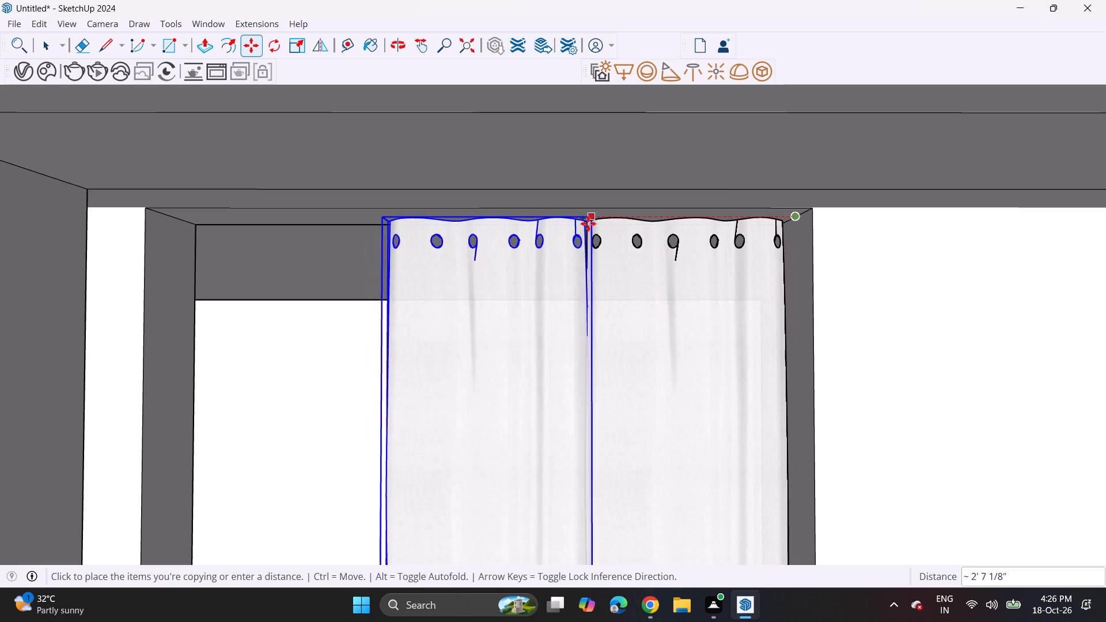
pyautogui.click(578, 219)
pyautogui.click(579, 217)
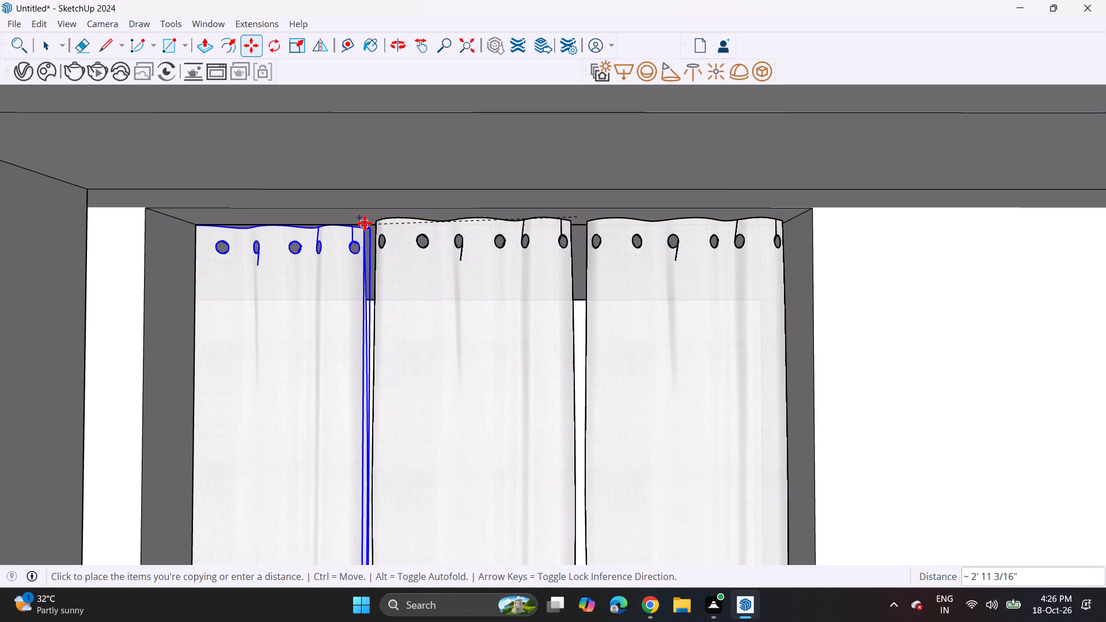
pyautogui.click(365, 223)
pyautogui.scroll(-17, 422, 265)
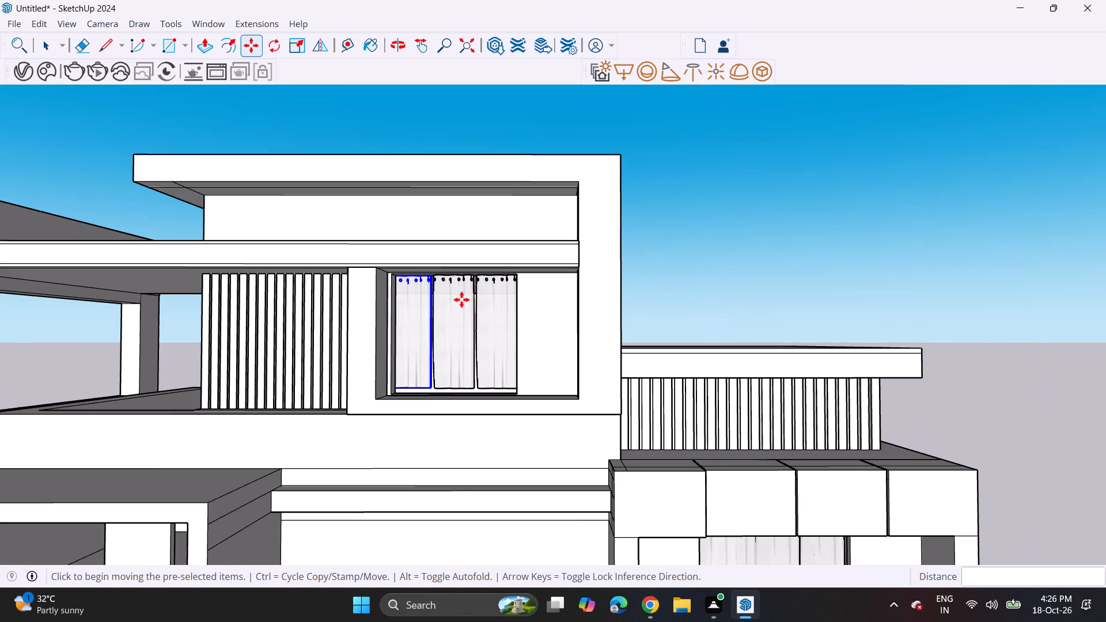
pyautogui.press('space')
pyautogui.click(803, 277)
# Move the upper window's curtain panel nearest the vertical slats about 4 9/16" to meet the middle panel's upper corner.
pyautogui.scroll(-3, 517, 349)
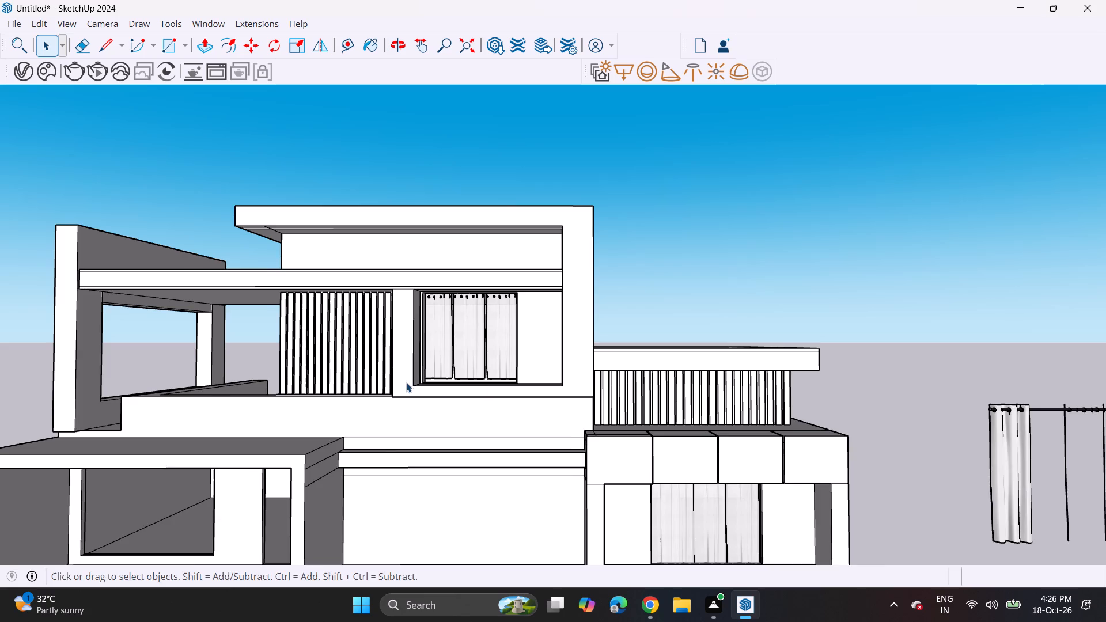
pyautogui.keyDown('shift'); pyautogui.moveTo(408, 382); pyautogui.dragTo(718, 318, button='middle'); pyautogui.keyUp('shift')
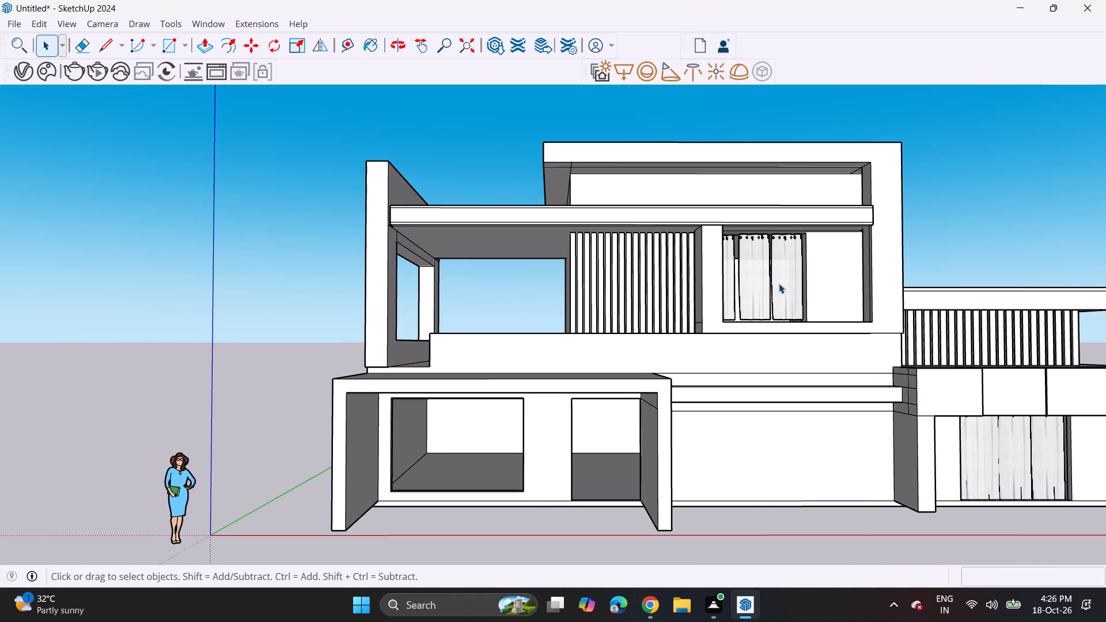
pyautogui.click(777, 272)
pyautogui.scroll(8, 778, 271)
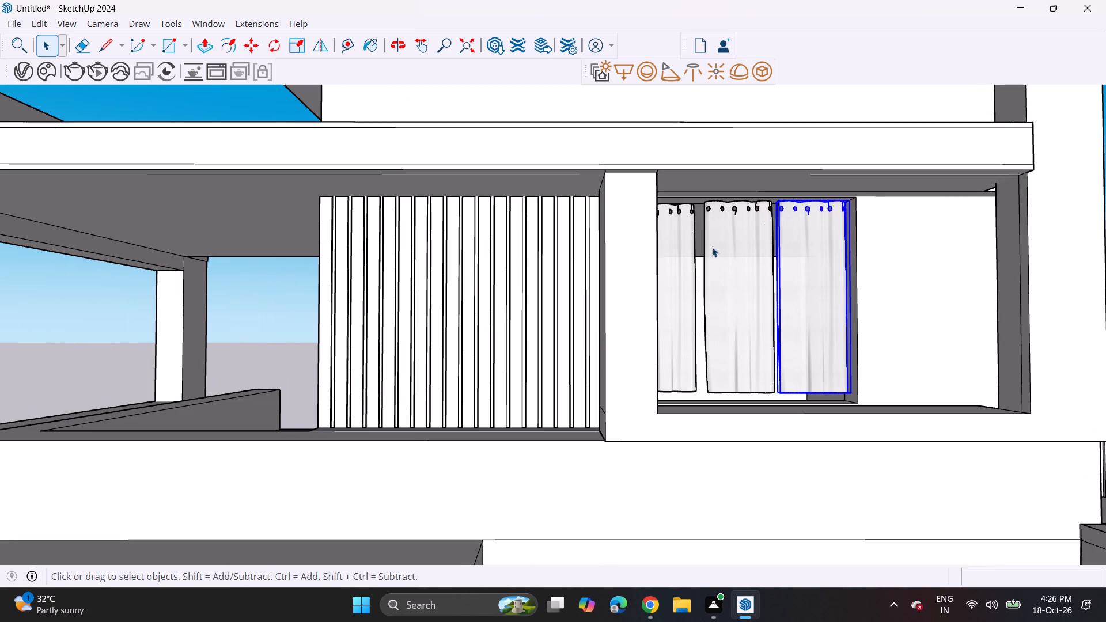
pyautogui.click(679, 237)
pyautogui.scroll(7, 684, 232)
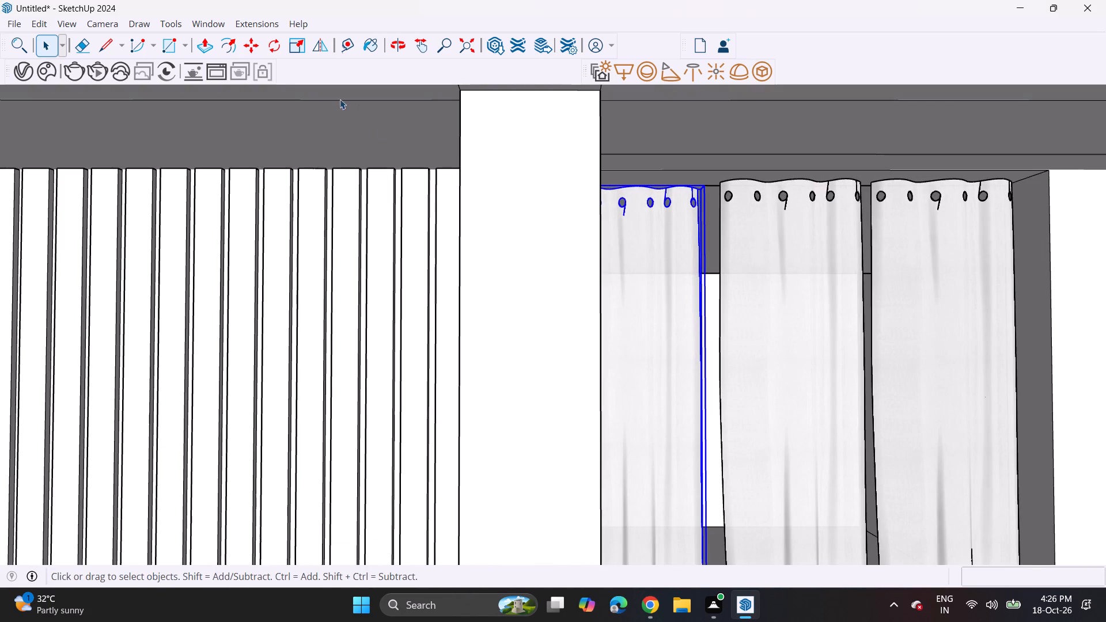
pyautogui.click(247, 42)
pyautogui.scroll(6, 698, 153)
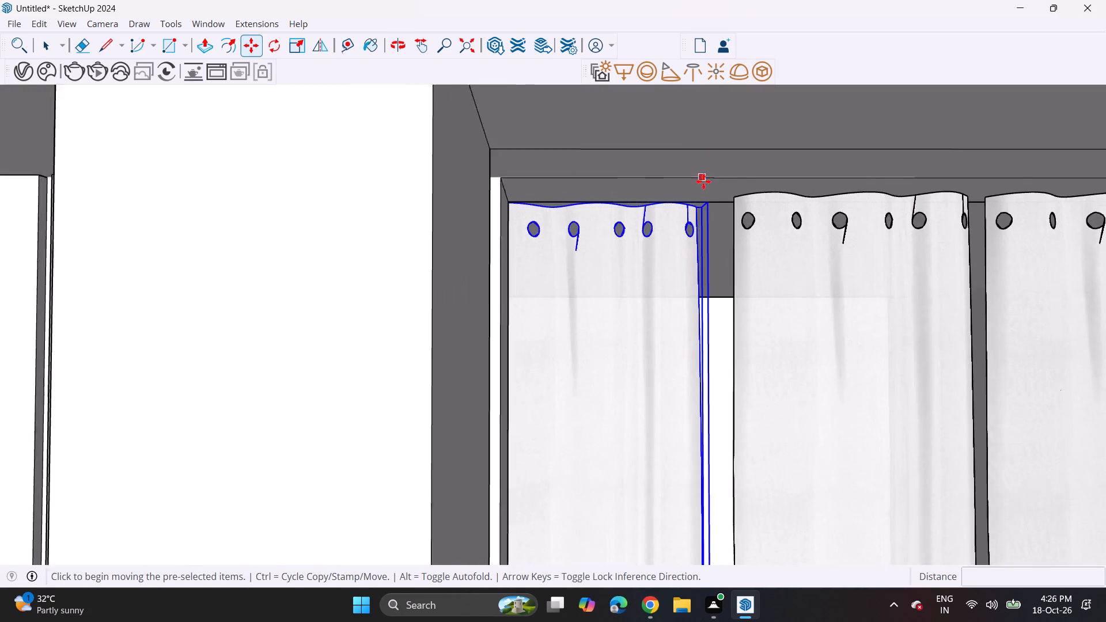
pyautogui.scroll(1, 703, 181)
pyautogui.click(714, 208)
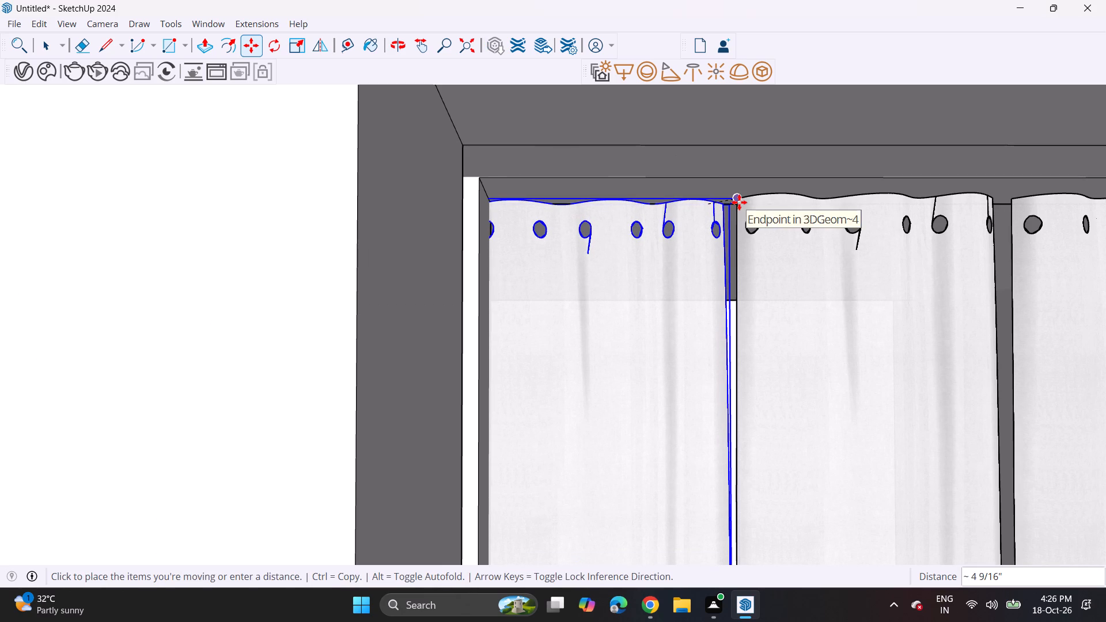
pyautogui.click(739, 202)
pyautogui.scroll(-17, 739, 204)
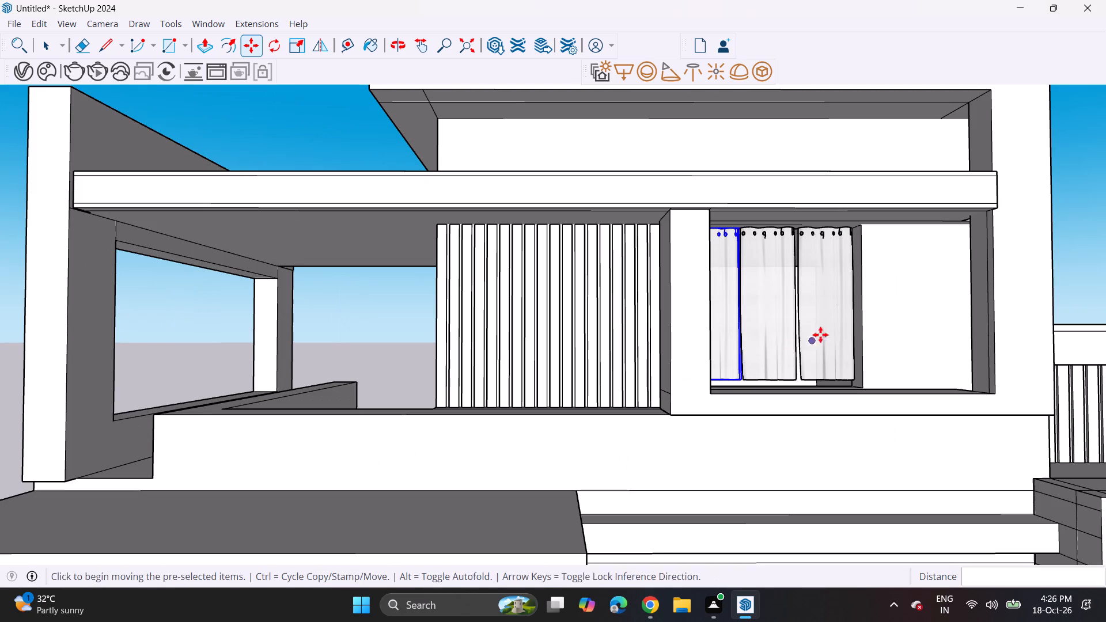
# Copy the upper window's end curtain panel to the ground-floor front window, aligned with the opening's upper corner nearest the doorway.
pyautogui.press('space')
pyautogui.click(824, 333)
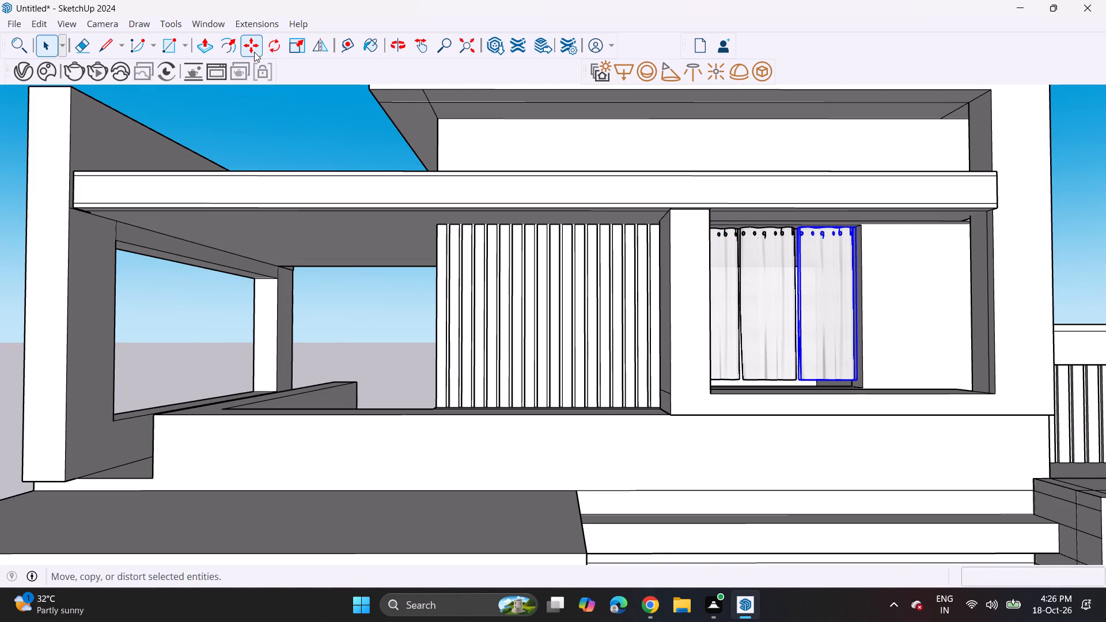
pyautogui.click(254, 52)
pyautogui.click(858, 235)
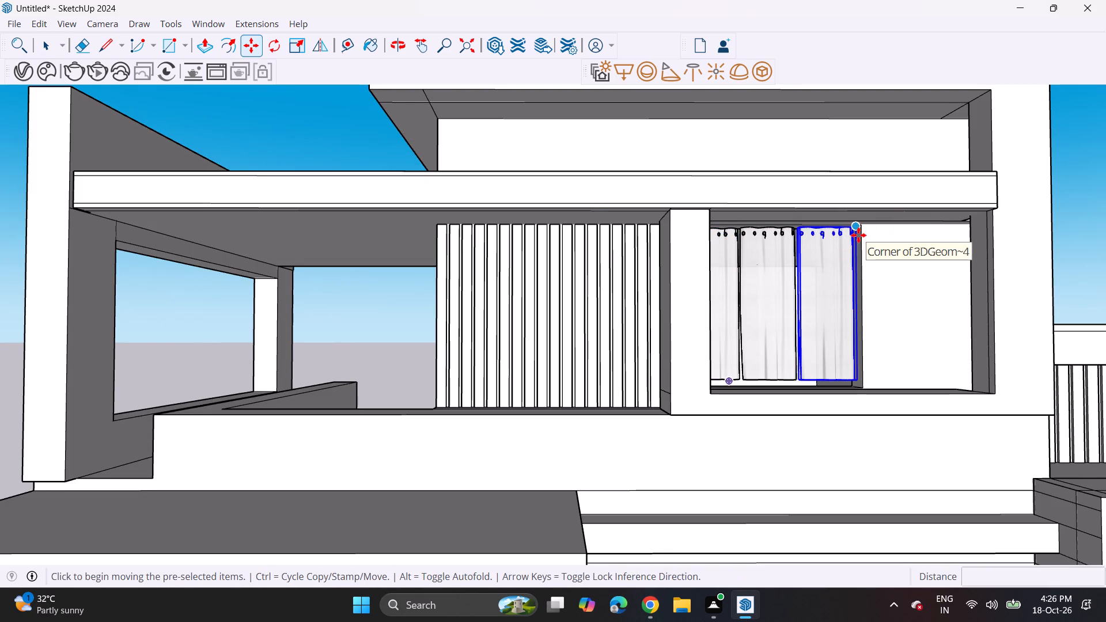
pyautogui.keyDown('shift'); pyautogui.moveTo(547, 388); pyautogui.dragTo(762, 77, button='middle'); pyautogui.keyUp('shift')
pyautogui.moveTo(649, 109); pyautogui.dragTo(684, 151, button='middle')
pyautogui.scroll(1, 608, 198)
pyautogui.moveTo(569, 196); pyautogui.dragTo(653, 185, button='middle')
pyautogui.scroll(3, 580, 196)
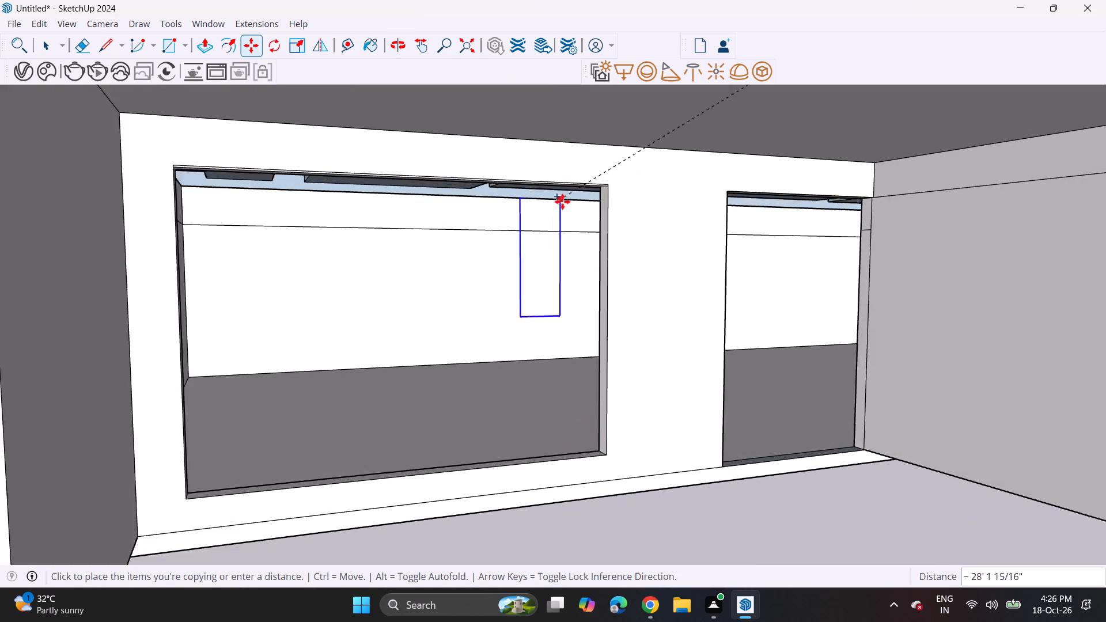
pyautogui.scroll(2, 562, 202)
pyautogui.scroll(1, 609, 195)
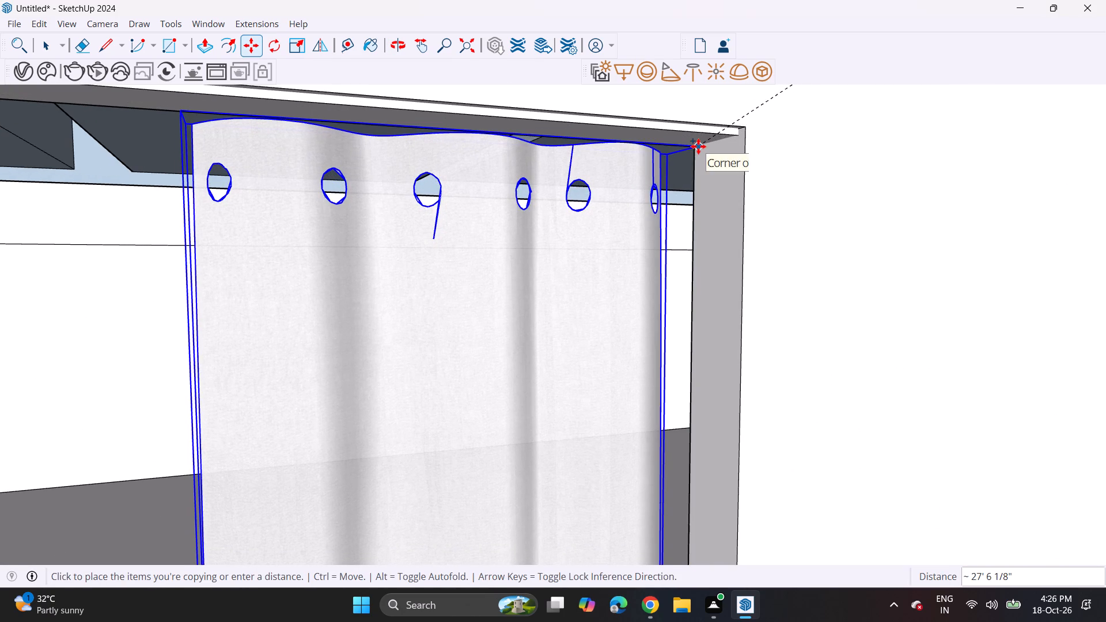
pyautogui.click(698, 146)
# Copy the ground-floor window's curtain panel three times side by side, about 2' 8" apart, to cover the opening's full width.
pyautogui.click(698, 147)
pyautogui.keyDown('shift'); pyautogui.moveTo(305, 214); pyautogui.dragTo(441, 113, button='middle'); pyautogui.keyUp('shift')
pyautogui.scroll(-13, 450, 111)
pyautogui.moveTo(410, 152); pyautogui.dragTo(354, 136, button='middle')
pyautogui.keyDown('shift'); pyautogui.moveTo(353, 131); pyautogui.dragTo(546, 217, button='middle'); pyautogui.keyUp('shift')
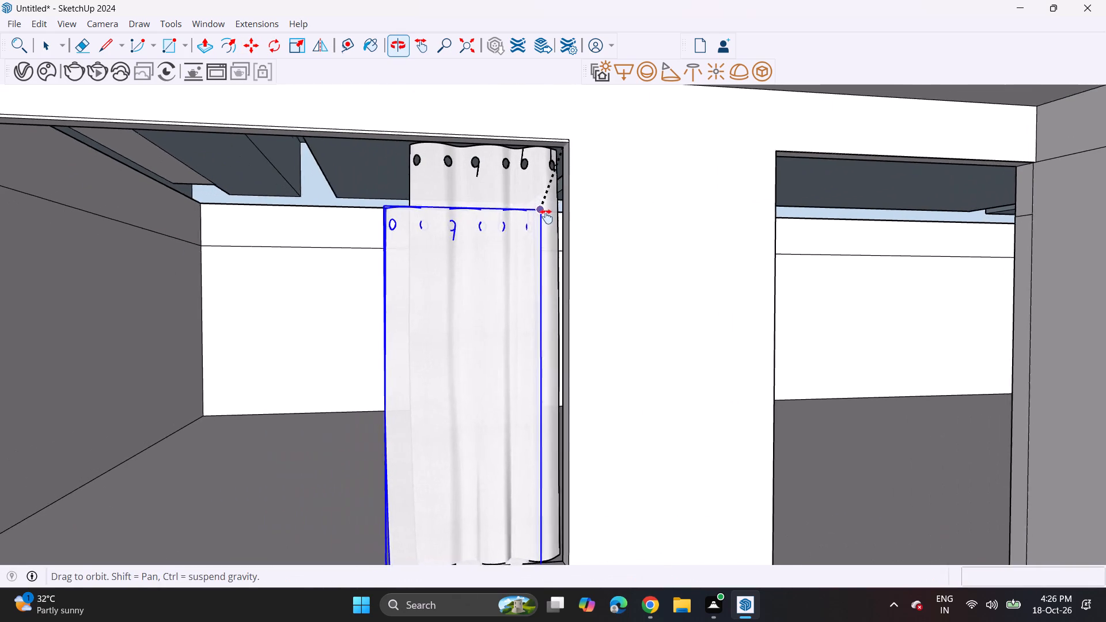
pyautogui.keyDown('shift'); pyautogui.moveTo(546, 217); pyautogui.dragTo(547, 217, button='middle'); pyautogui.keyUp('shift')
pyautogui.click(410, 141)
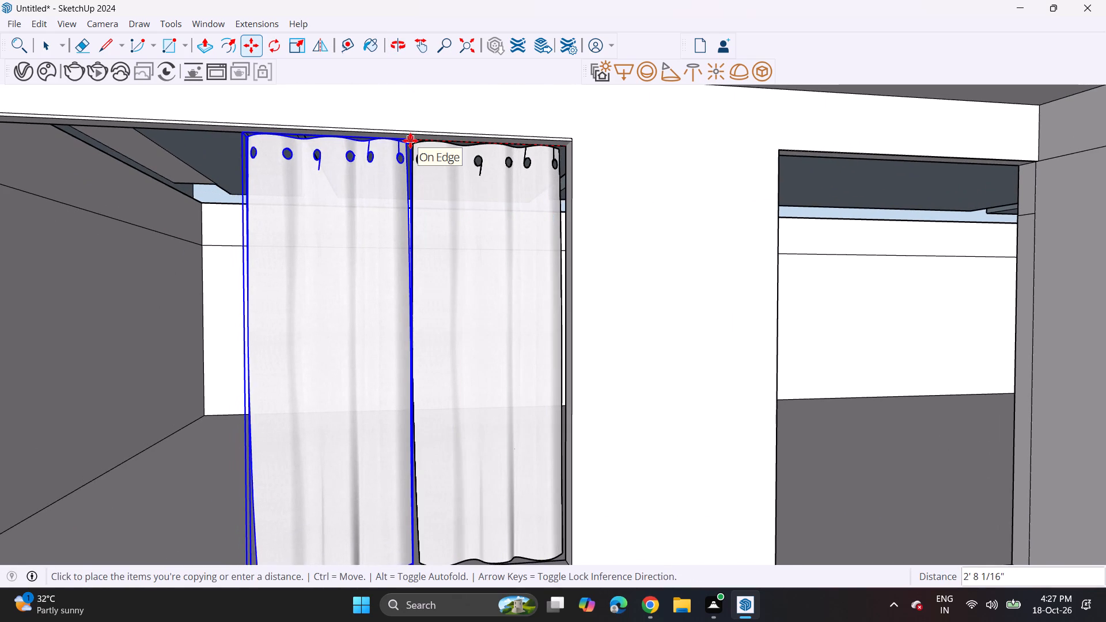
pyautogui.click(414, 146)
pyautogui.keyDown('shift'); pyautogui.moveTo(368, 149); pyautogui.dragTo(560, 168, button='middle'); pyautogui.keyUp('shift')
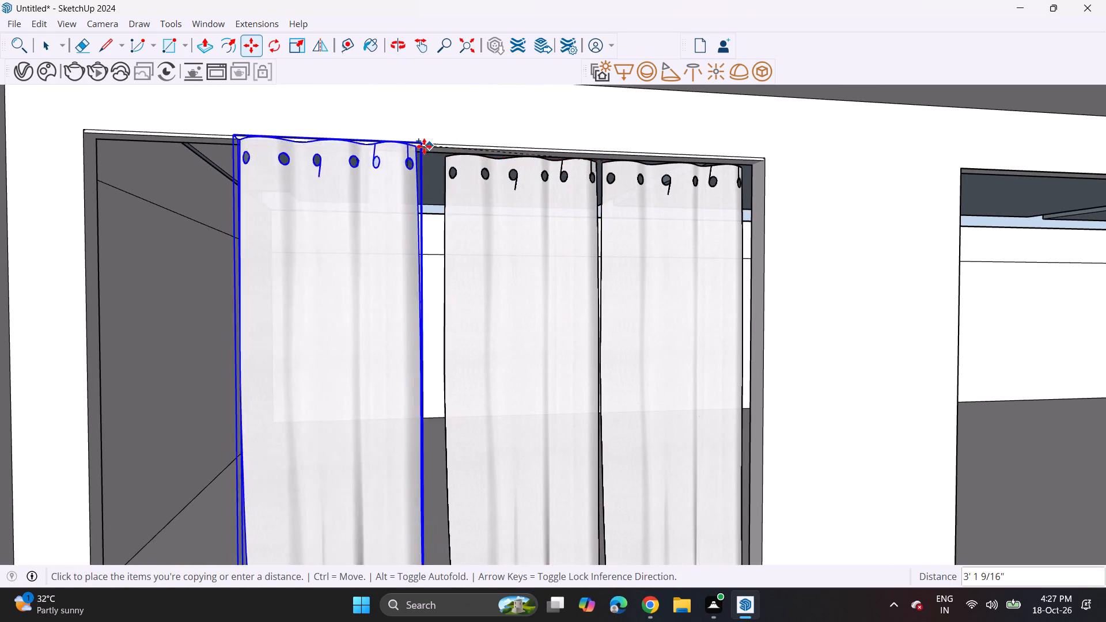
pyautogui.click(448, 156)
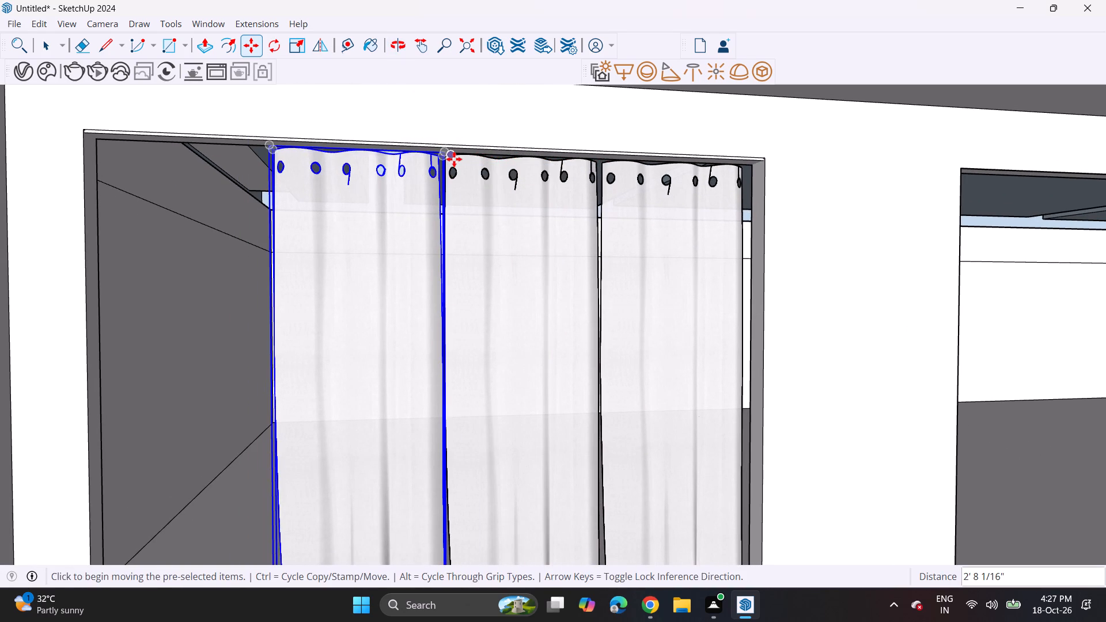
pyautogui.click(451, 154)
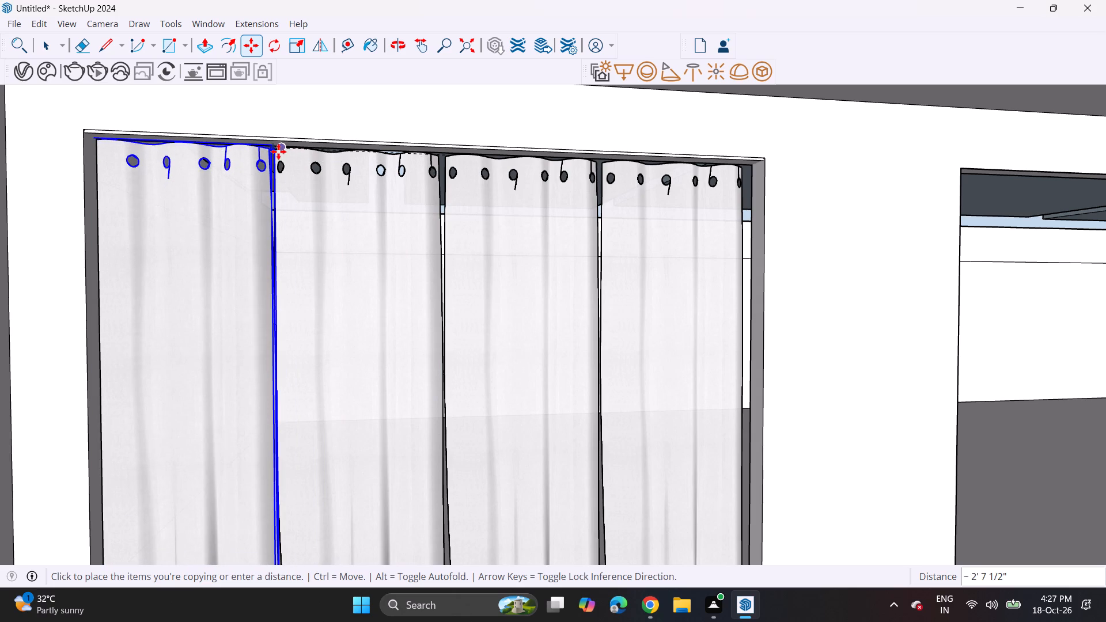
pyautogui.click(278, 151)
pyautogui.scroll(-18, 357, 175)
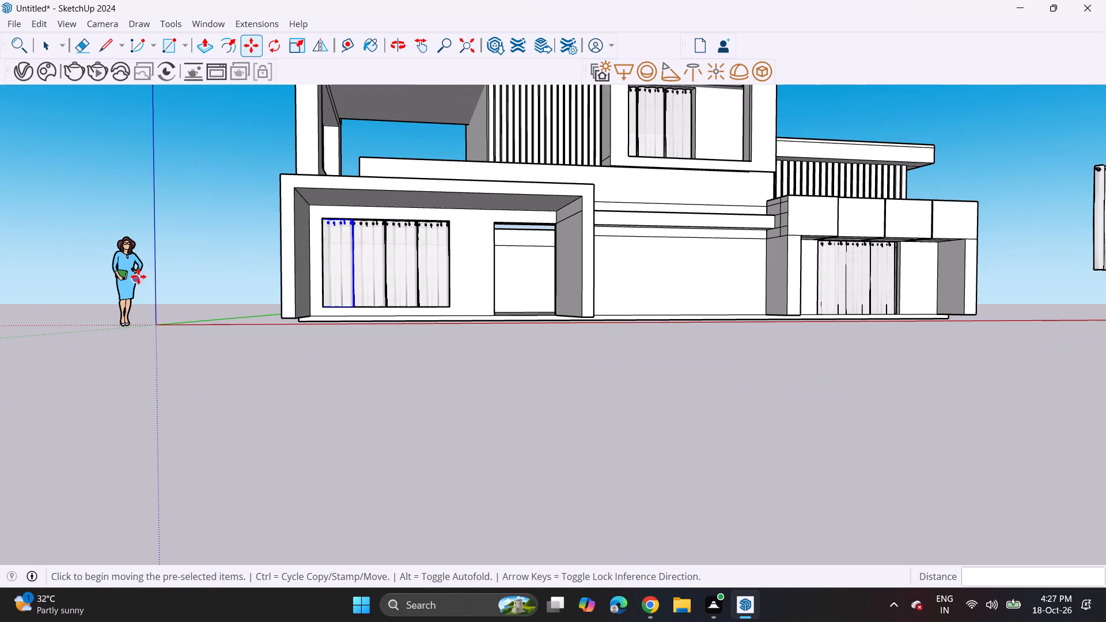
pyautogui.press('space')
pyautogui.click(184, 228)
pyautogui.keyDown('shift'); pyautogui.moveTo(441, 237); pyautogui.dragTo(378, 338, button='middle'); pyautogui.keyUp('shift')
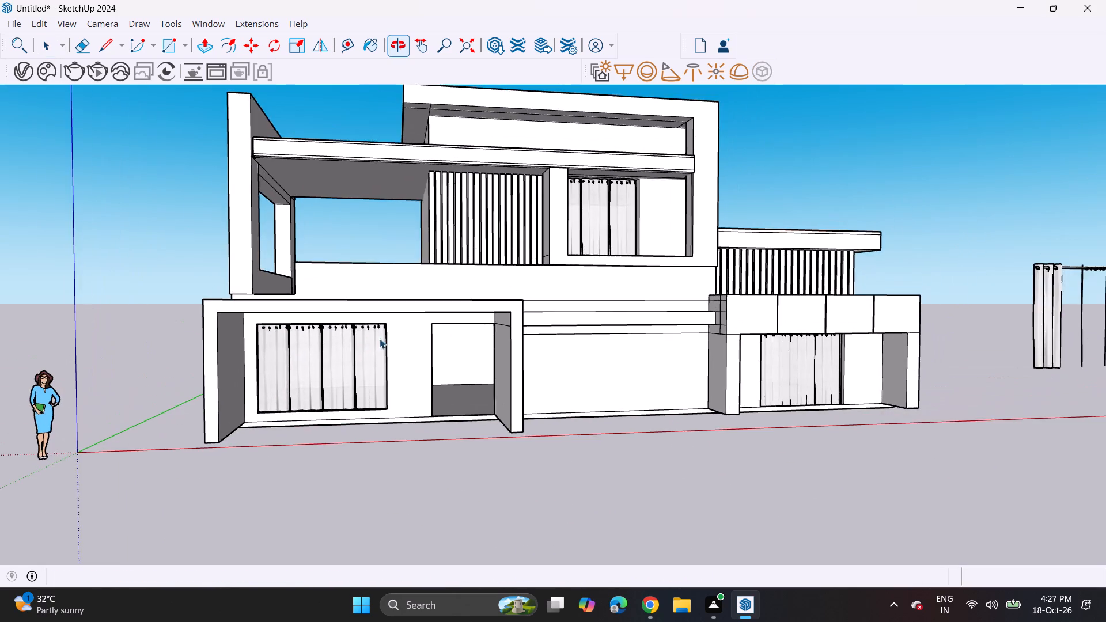
pyautogui.moveTo(445, 323); pyautogui.dragTo(405, 330, button='middle')
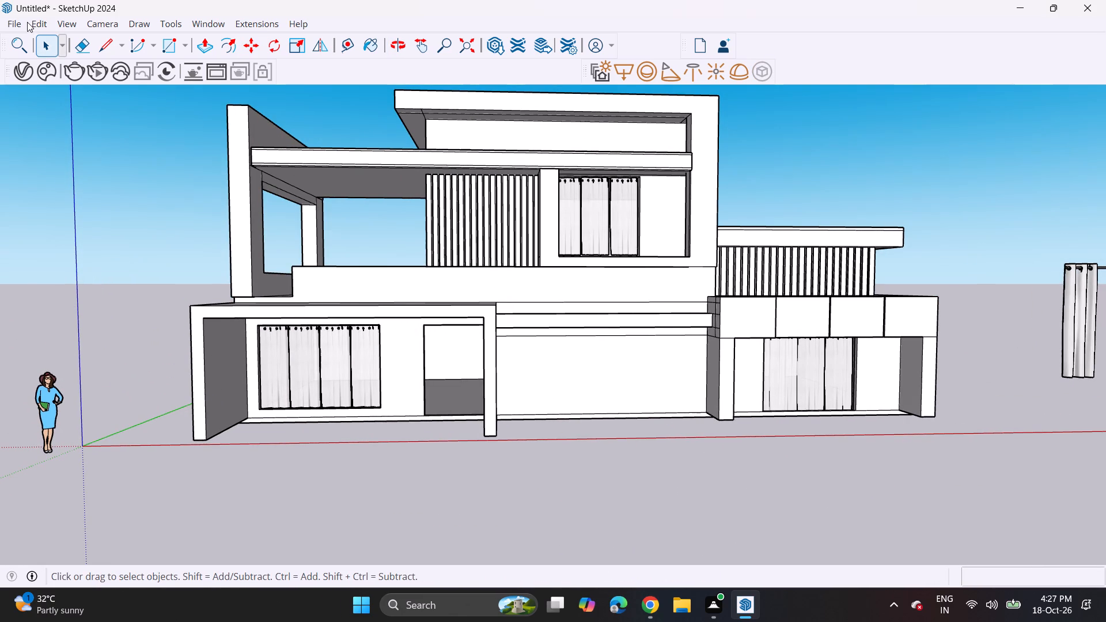
# Browse the models in the Downloads folder for a suitable component to import into the villa.
pyautogui.click(18, 23)
pyautogui.click(123, 218)
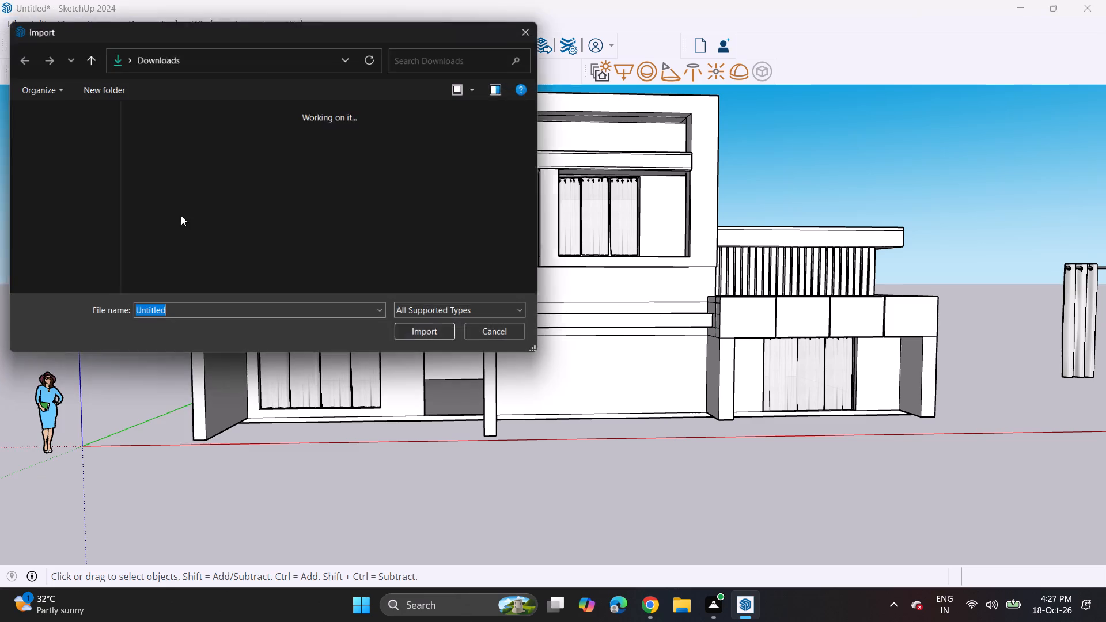
pyautogui.scroll(-8, 265, 215)
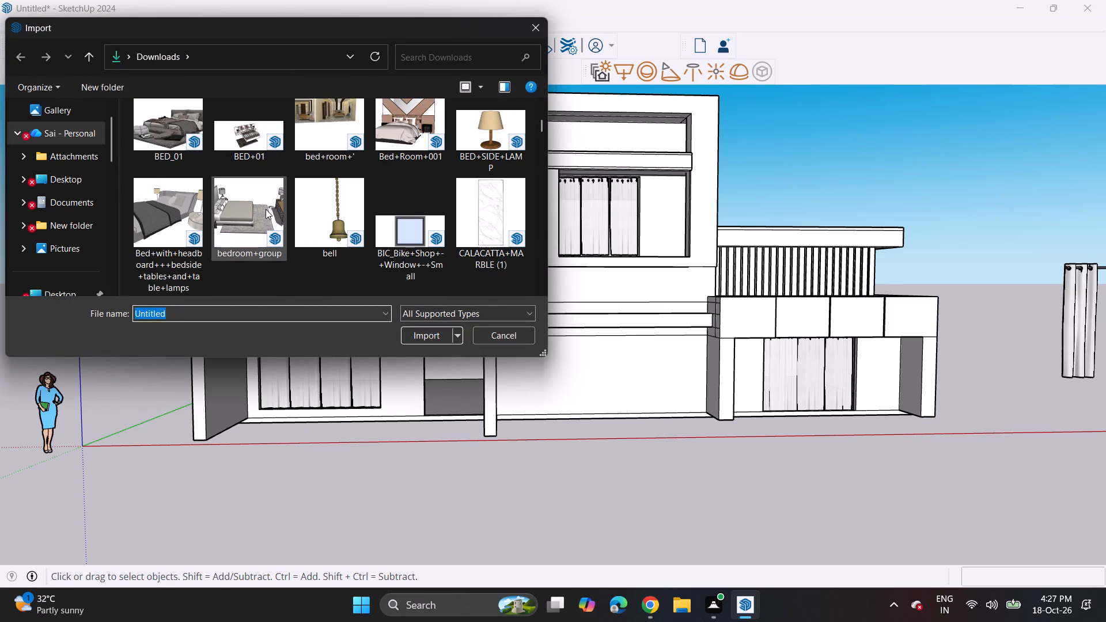
pyautogui.scroll(-7, 279, 230)
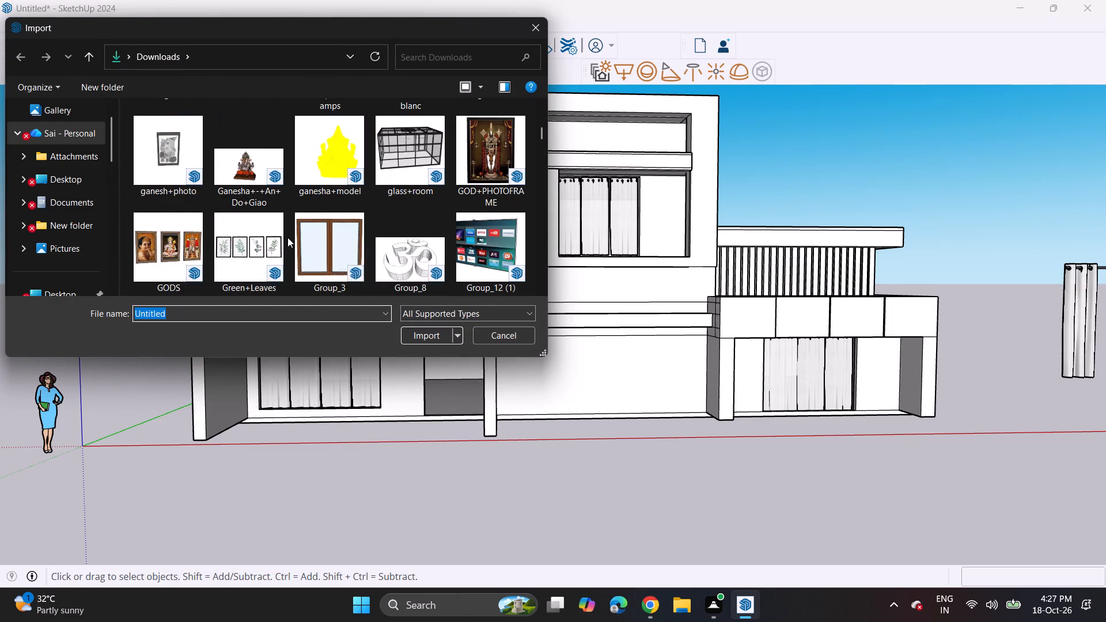
pyautogui.scroll(-2, 287, 237)
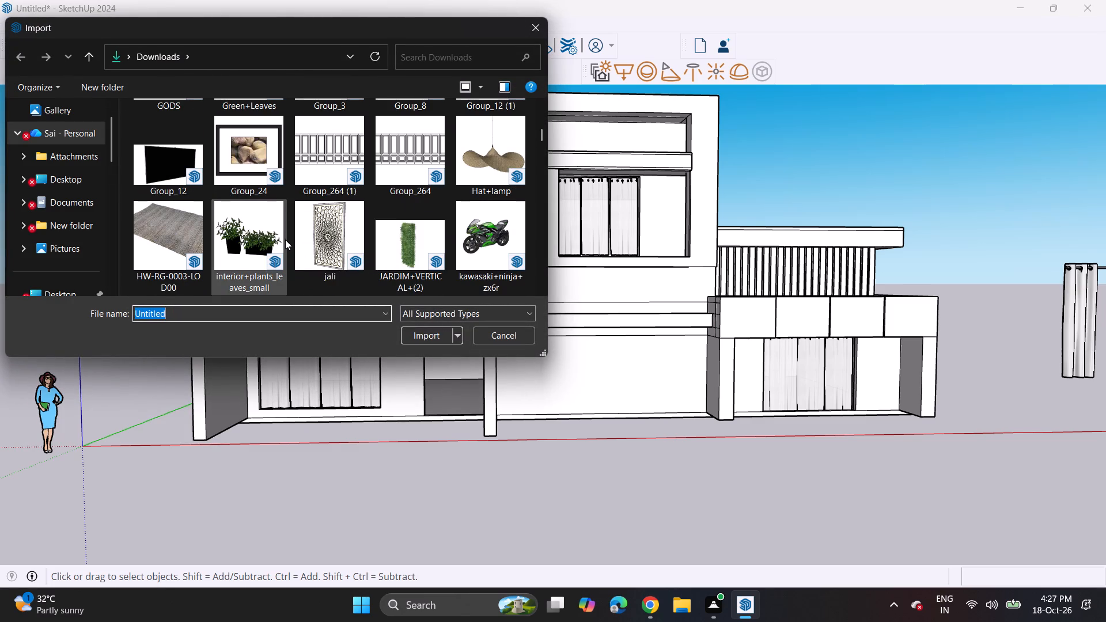
pyautogui.scroll(-4, 312, 256)
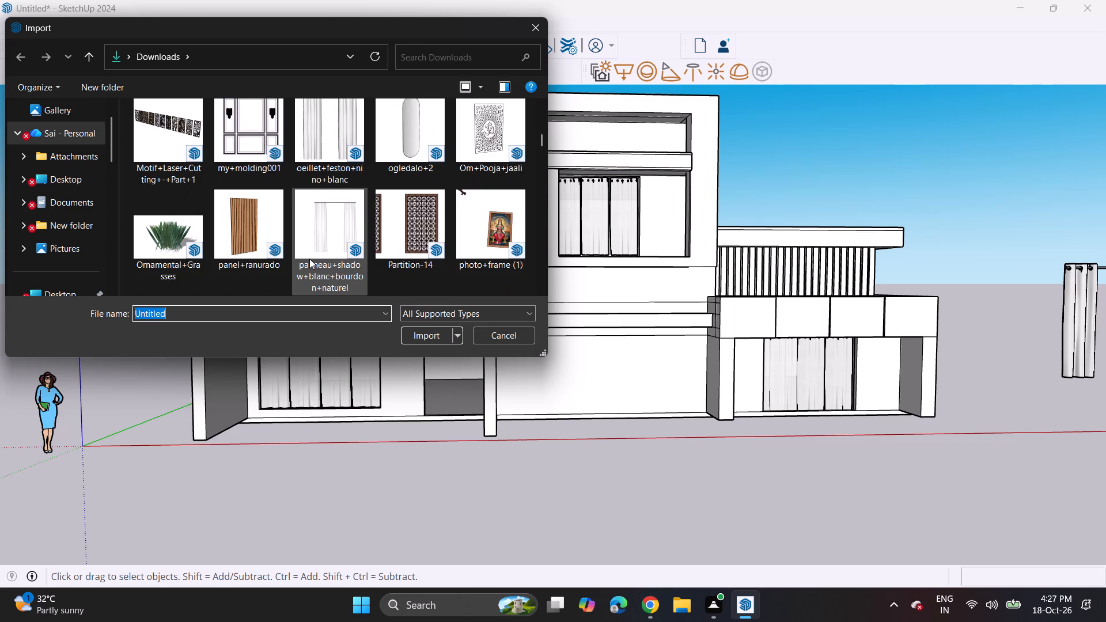
pyautogui.scroll(-9, 309, 259)
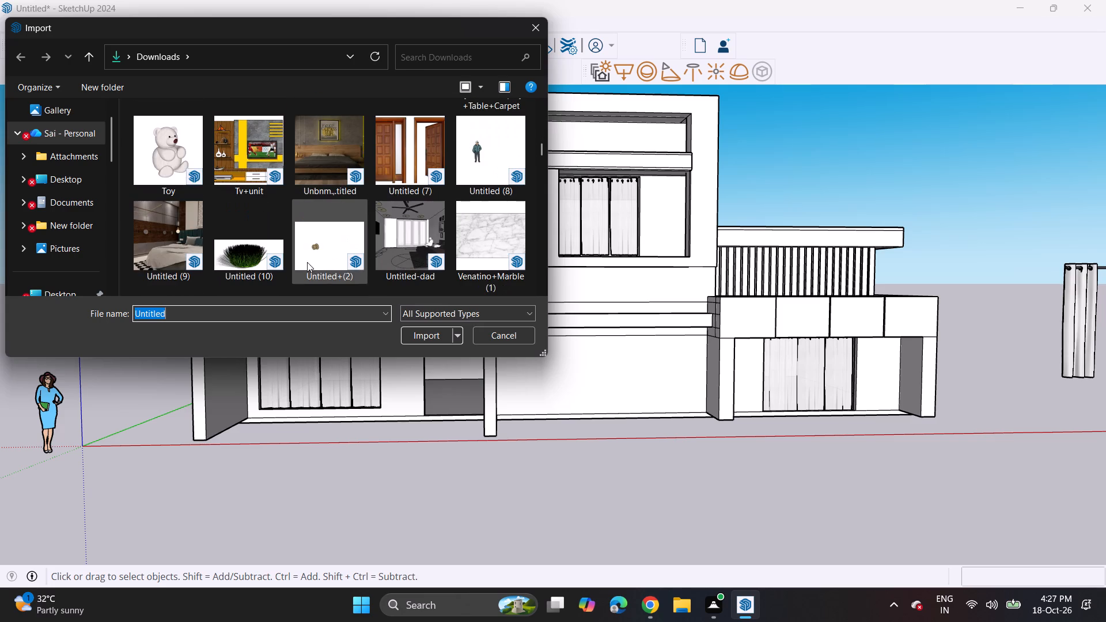
pyautogui.scroll(-3, 305, 261)
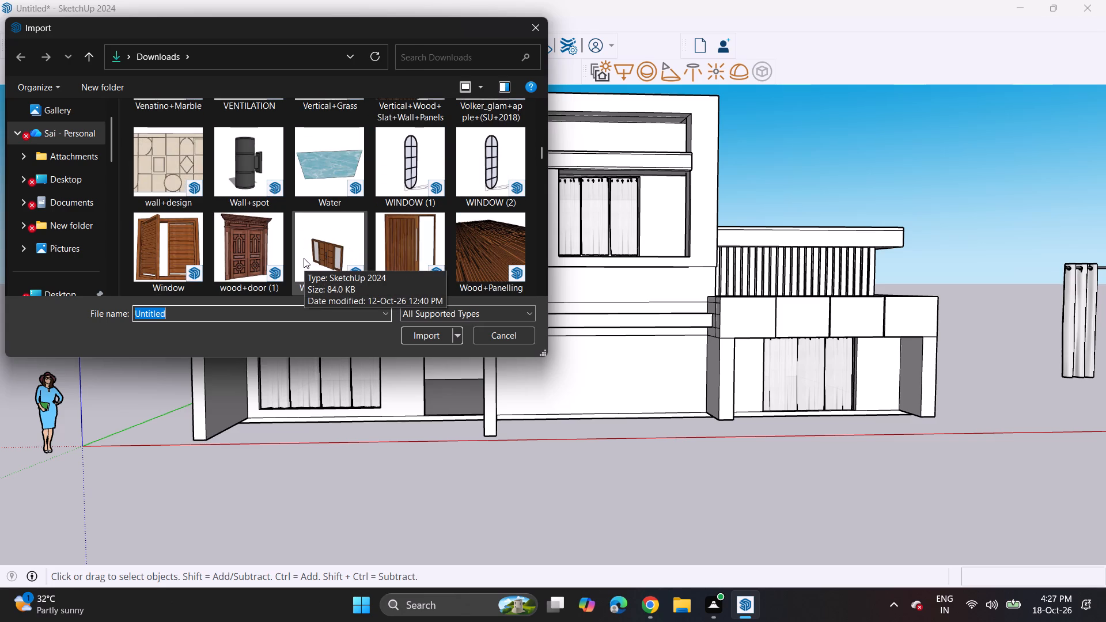
pyautogui.scroll(-3, 301, 261)
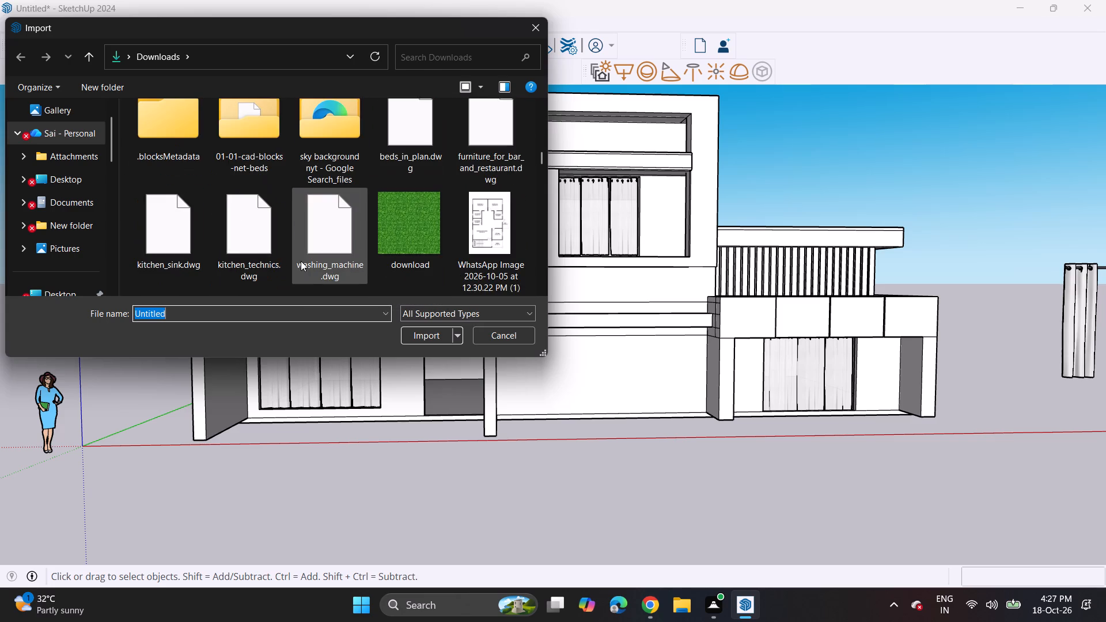
pyautogui.scroll(-8, 301, 261)
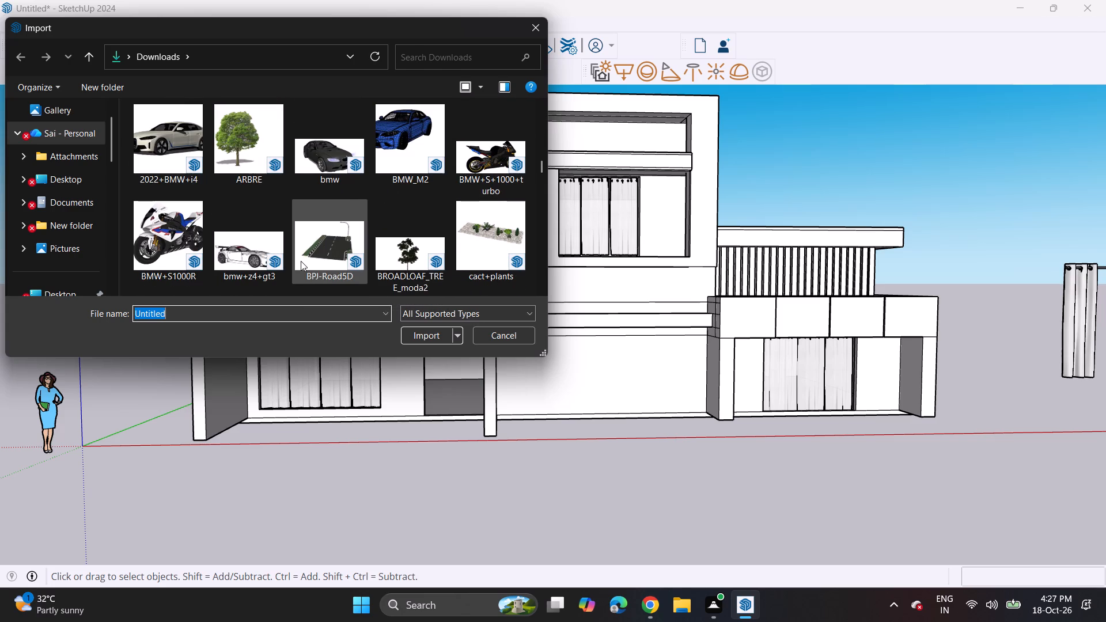
pyautogui.scroll(-4, 301, 263)
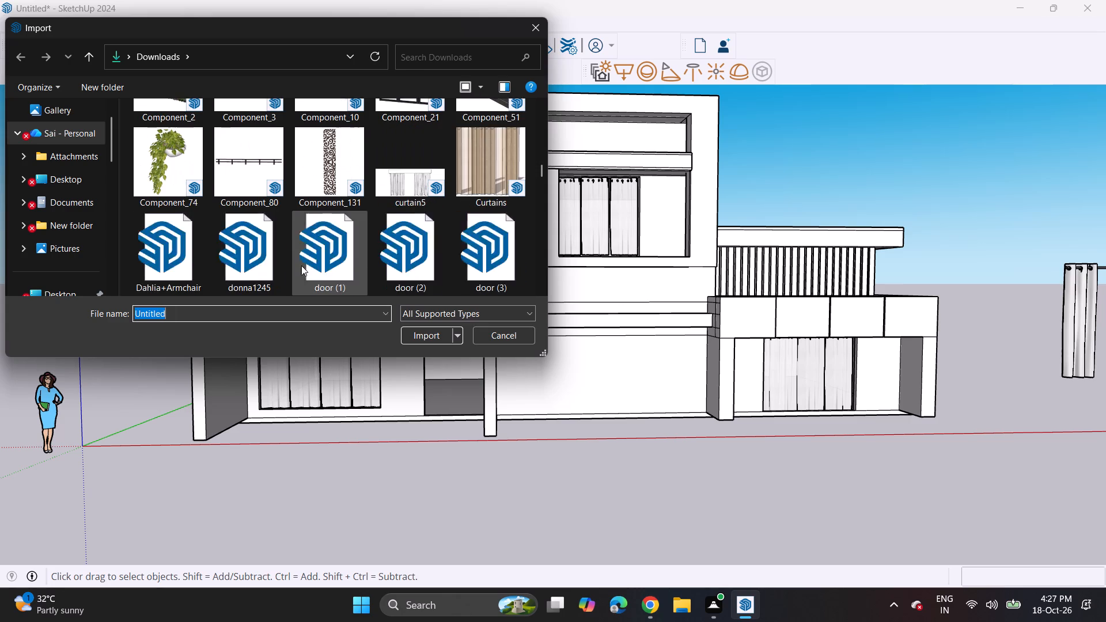
pyautogui.scroll(-2, 301, 266)
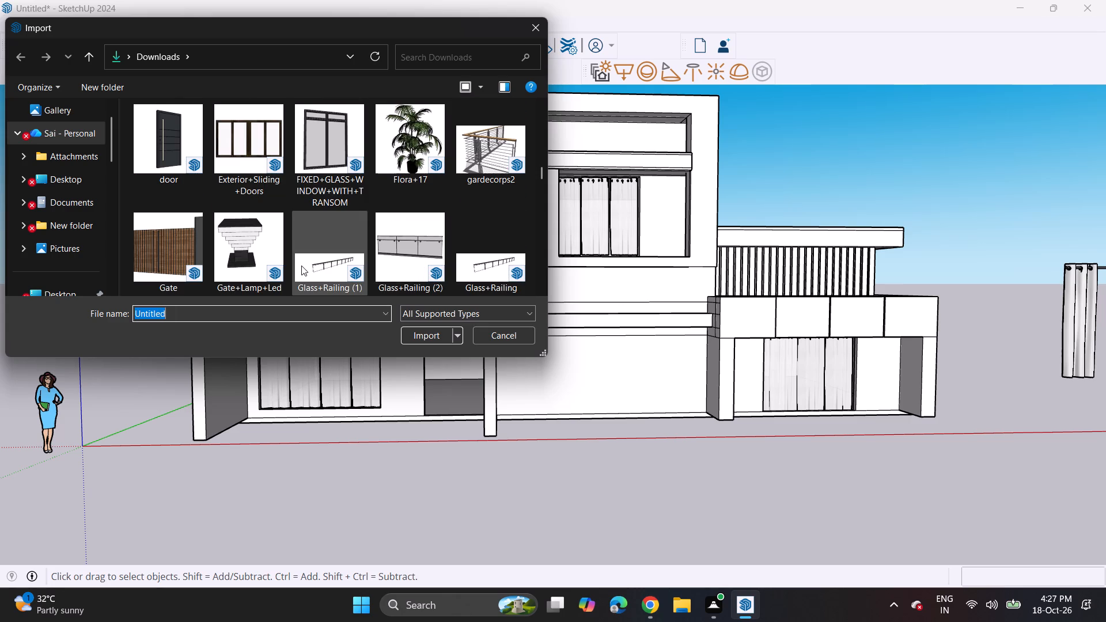
pyautogui.scroll(-2, 301, 266)
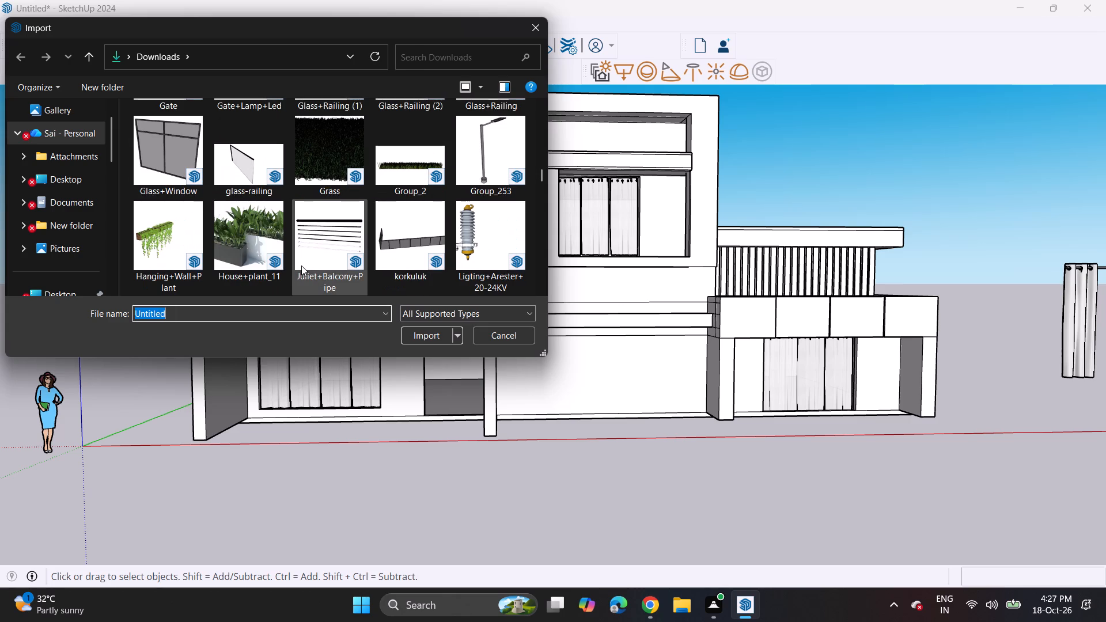
pyautogui.scroll(-3, 301, 266)
pyautogui.scroll(2, 303, 264)
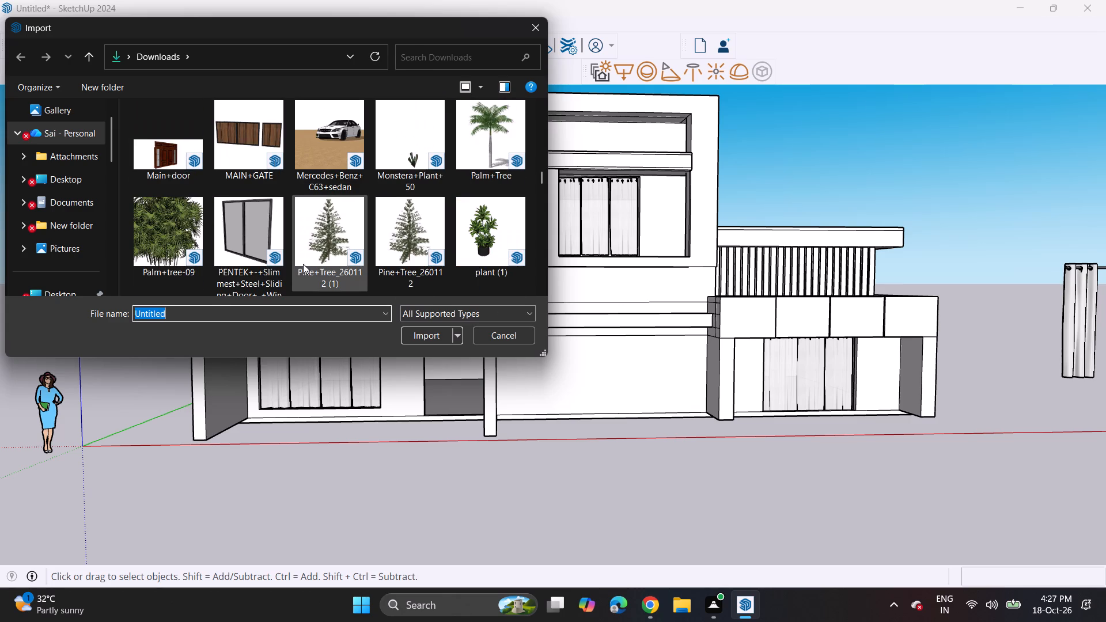
pyautogui.scroll(-4, 303, 264)
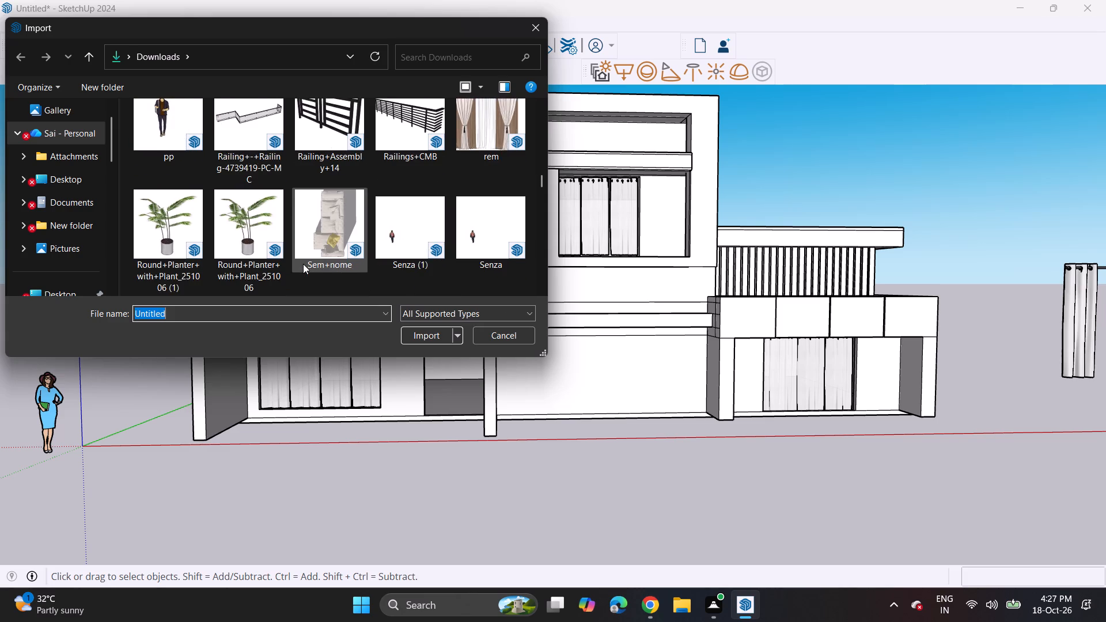
pyautogui.scroll(-8, 303, 264)
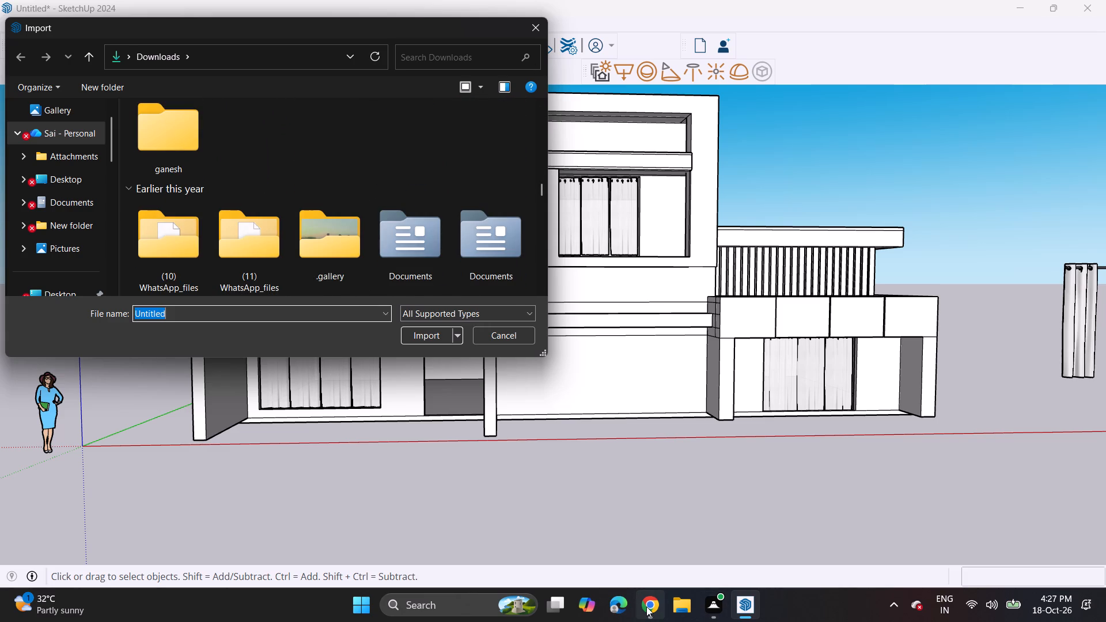
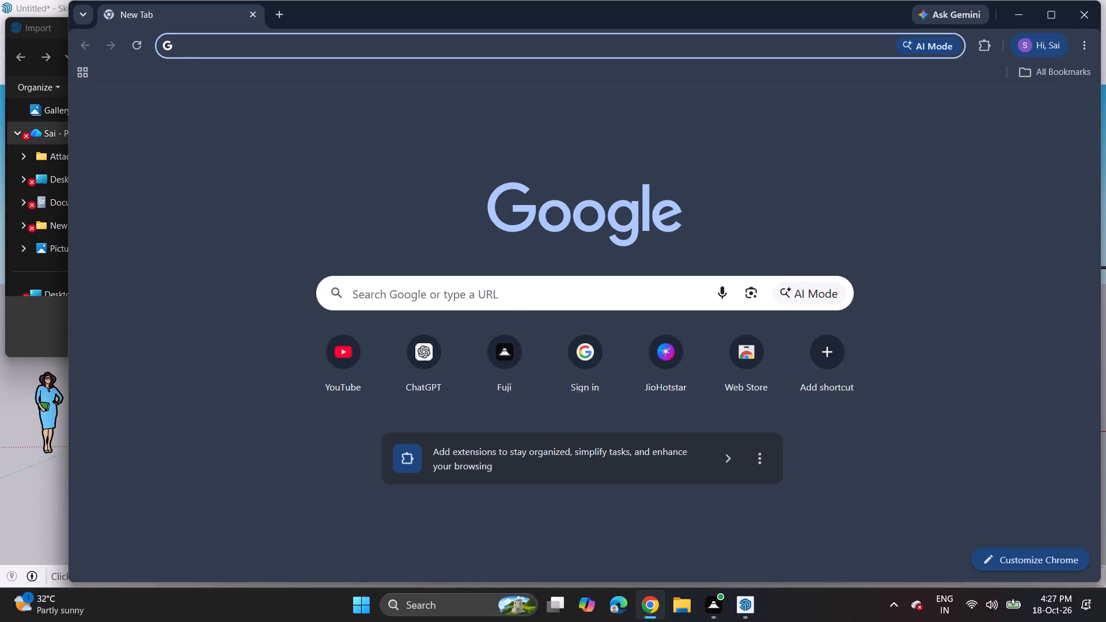
# Search the web for 3D Warehouse, open its website and dismiss the McAfee WebAdvisor security alert.
pyautogui.click(527, 302)
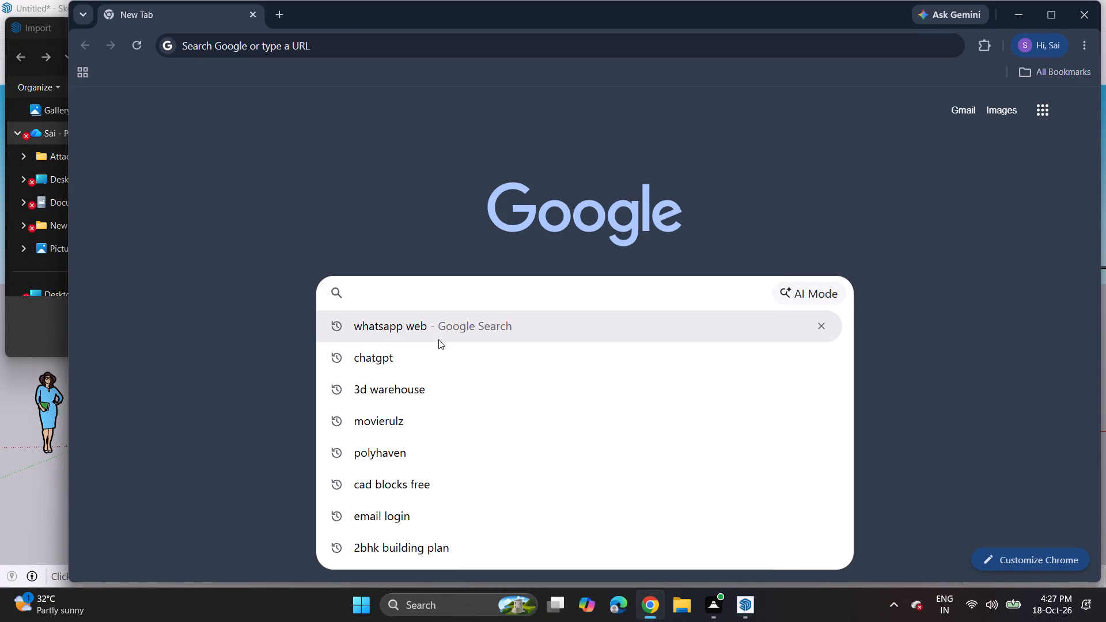
pyautogui.click(438, 386)
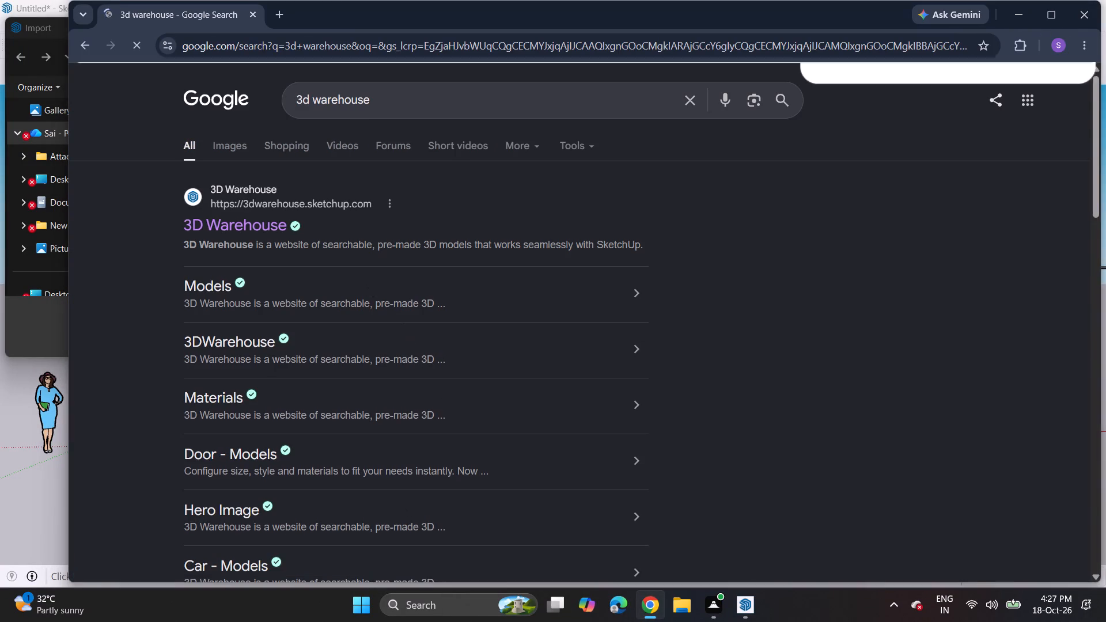
pyautogui.click(243, 224)
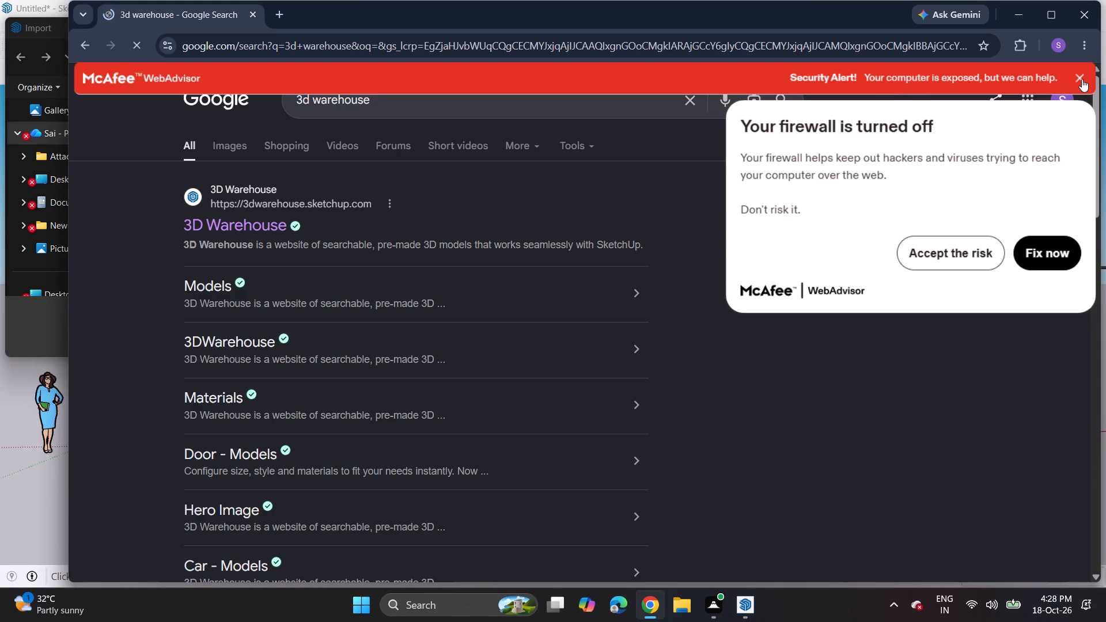
pyautogui.click(1082, 79)
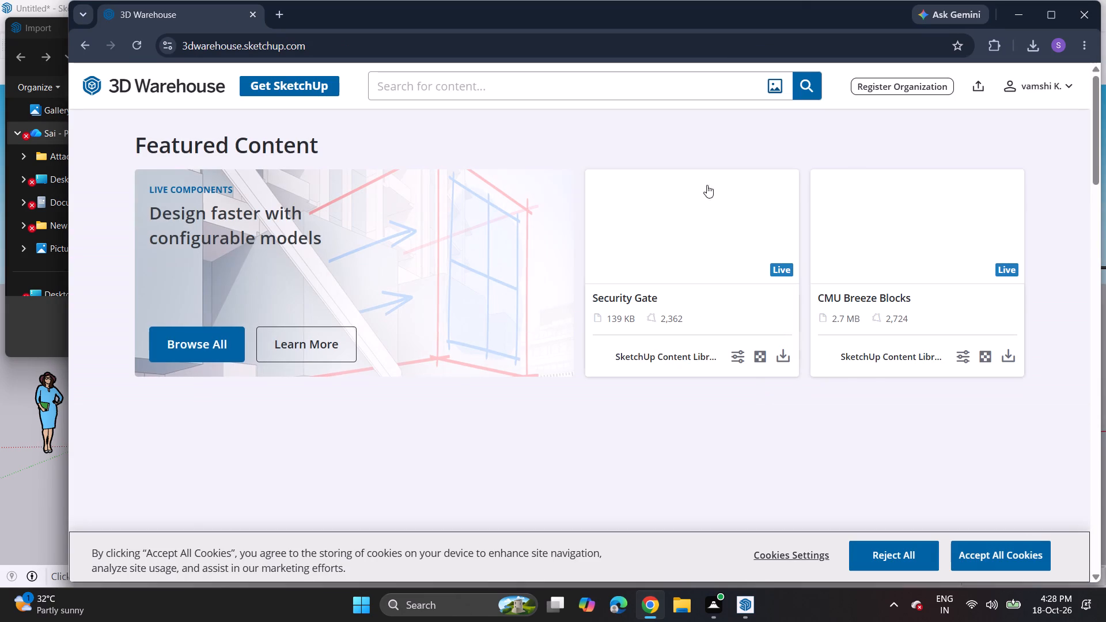
# Search 3D Warehouse for "wooden window".
pyautogui.click(642, 85)
pyautogui.write('wo')
pyautogui.write('oden')
pyautogui.press('space')
pyautogui.write('windp')
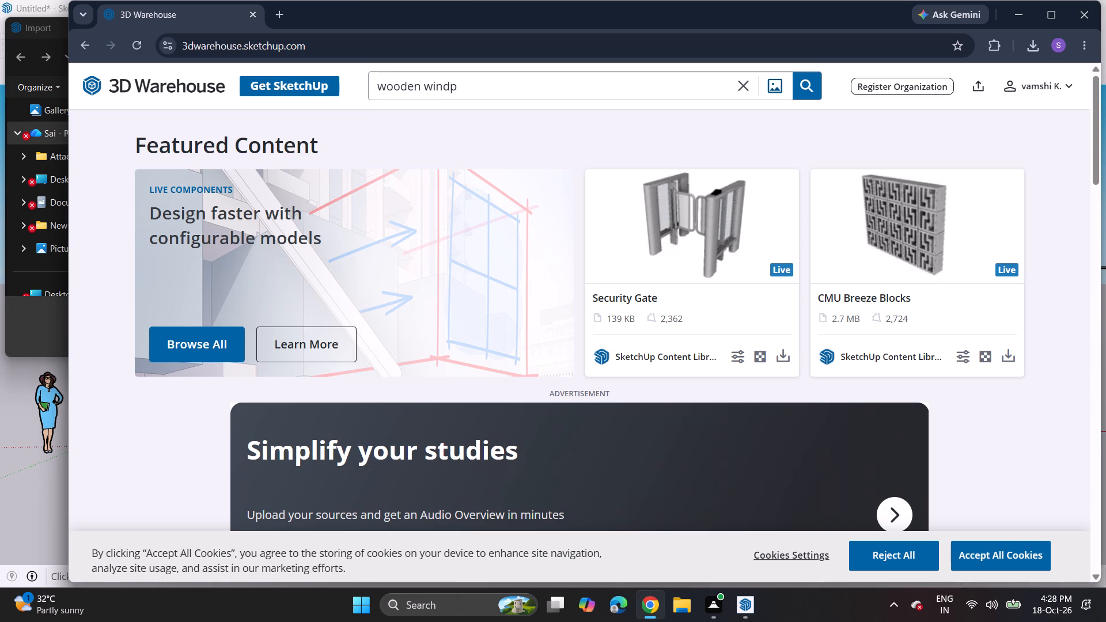
pyautogui.press('BackSpace')
pyautogui.write('ow')
pyautogui.click(803, 82)
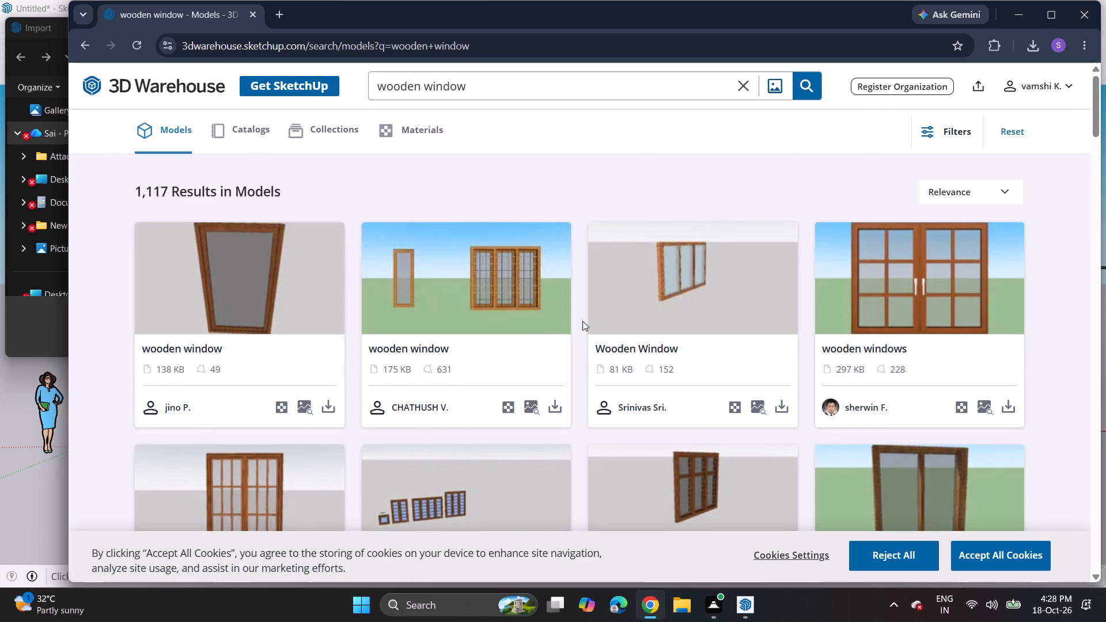
# Download the three-pane "Window wooden" model with the plain brown frame from the search results.
pyautogui.scroll(-5, 582, 321)
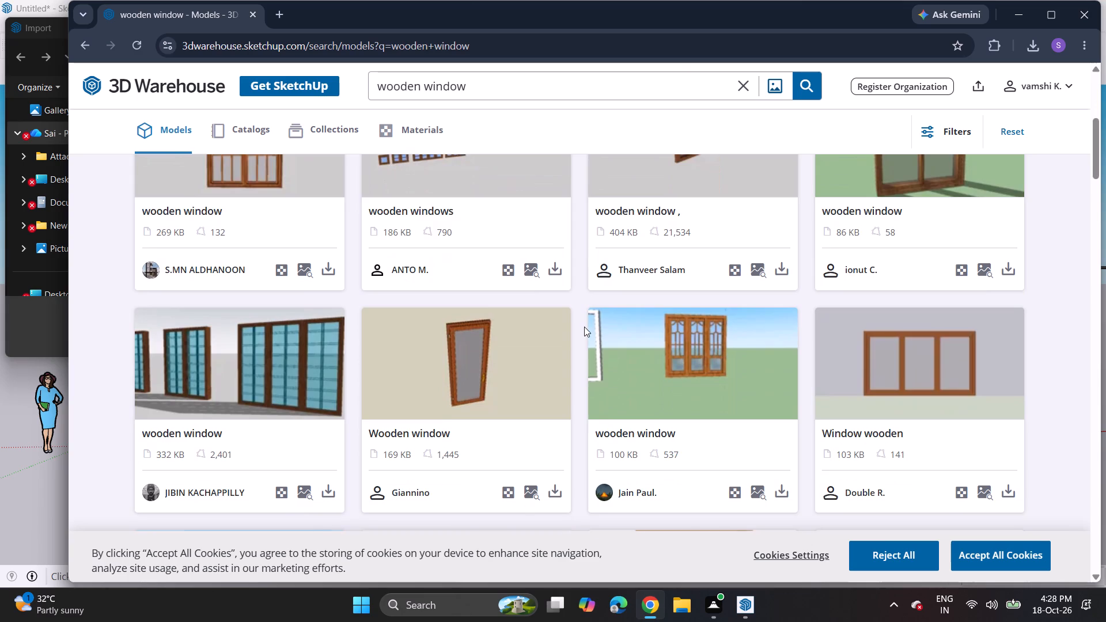
pyautogui.scroll(-1, 584, 327)
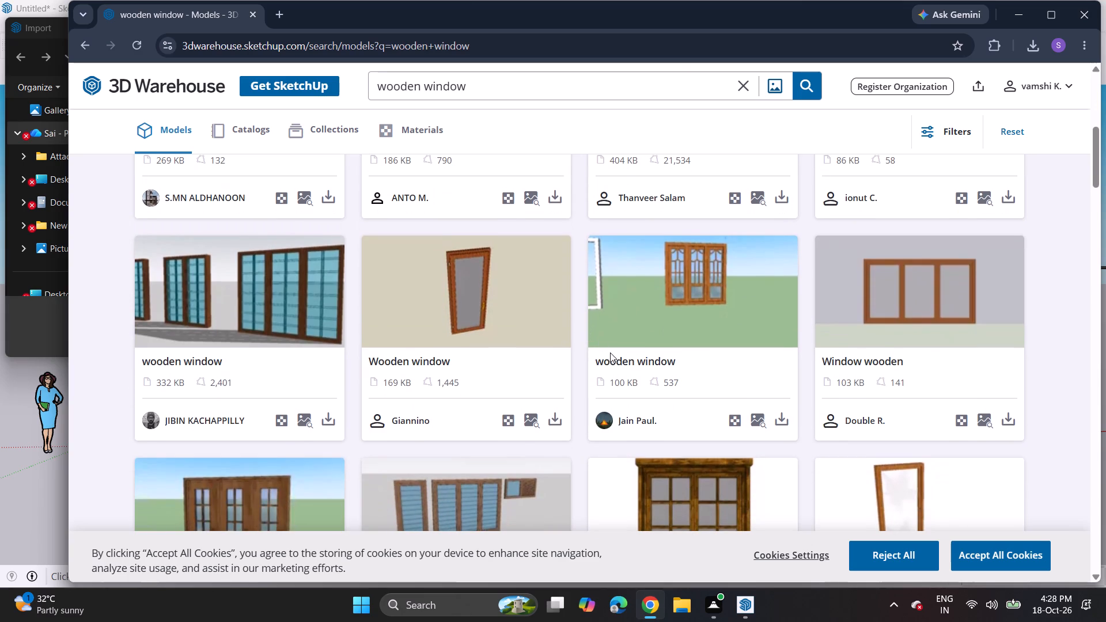
pyautogui.scroll(-2, 613, 355)
pyautogui.click(1009, 276)
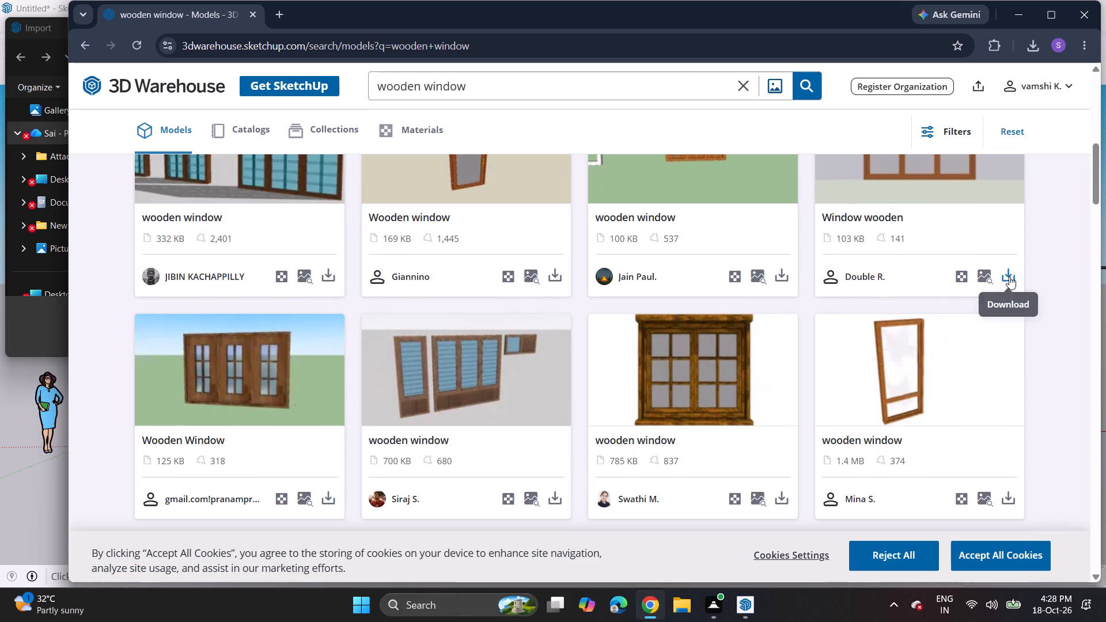
pyautogui.click(991, 323)
# Download the small three-pane "Wooden window" model shown against a grey ground and blue sky, further down the results.
pyautogui.scroll(-3, 846, 328)
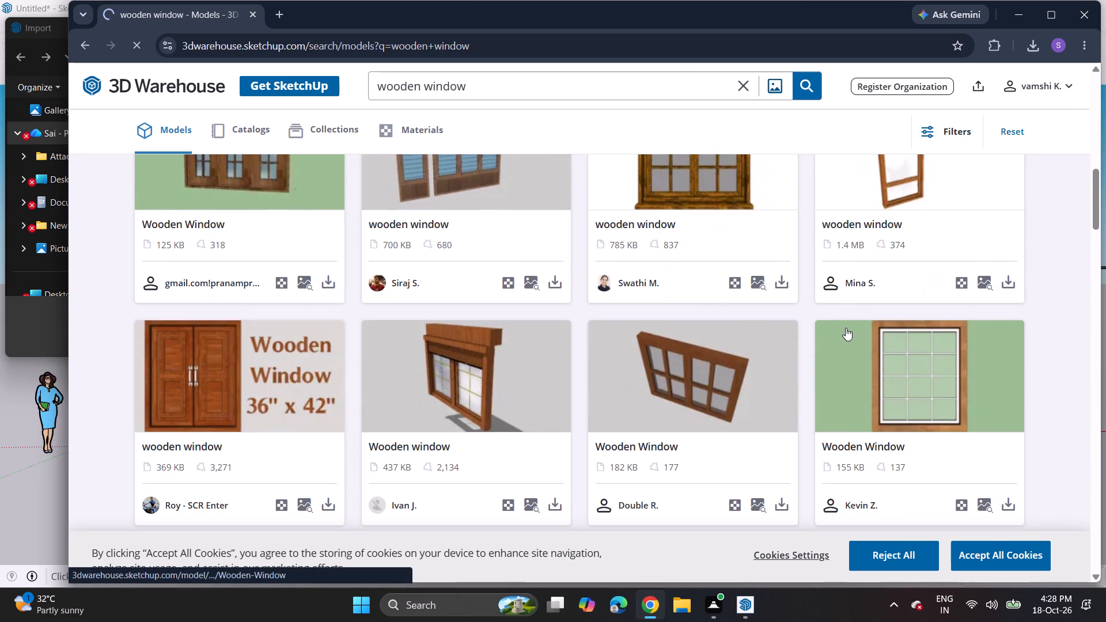
pyautogui.scroll(-4, 843, 336)
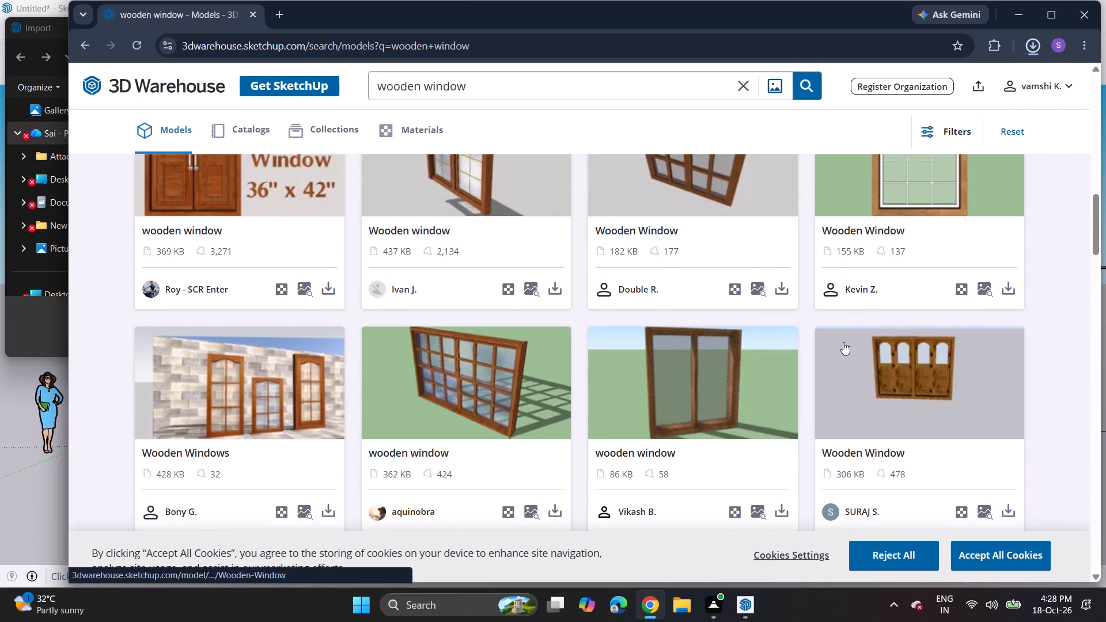
pyautogui.scroll(-6, 843, 342)
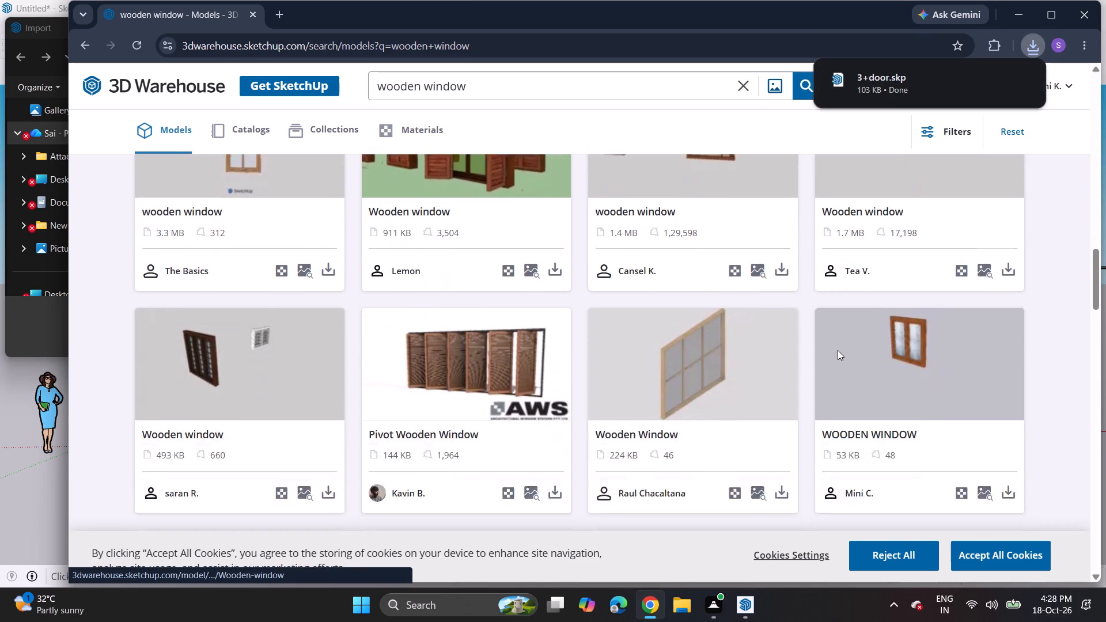
pyautogui.scroll(-4, 838, 350)
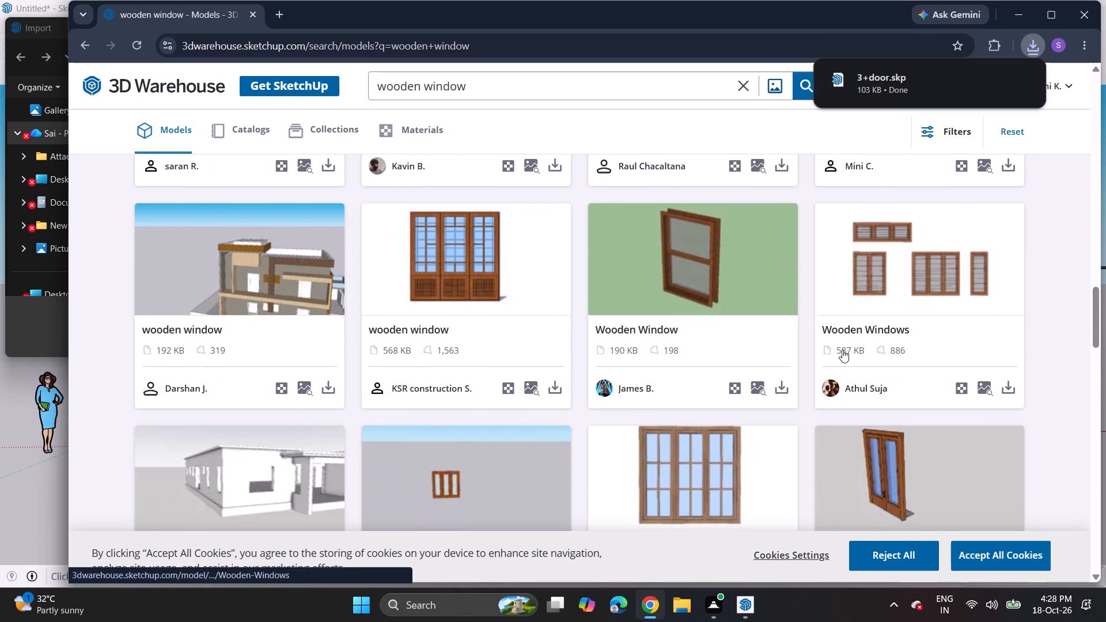
pyautogui.scroll(-1, 842, 350)
pyautogui.scroll(-1, 671, 425)
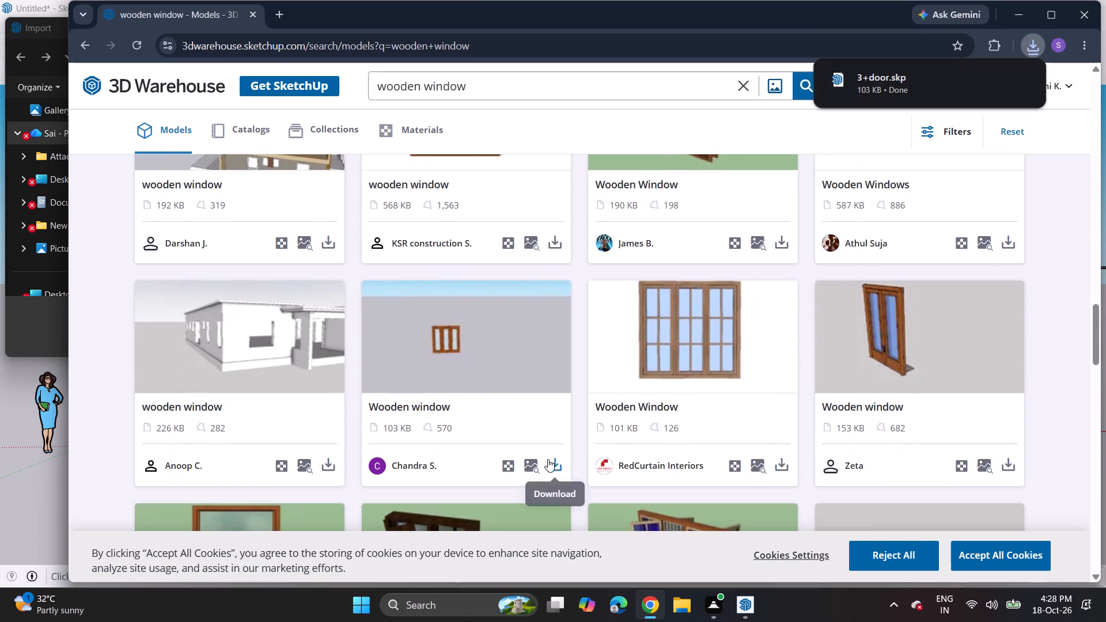
pyautogui.click(555, 463)
pyautogui.click(589, 348)
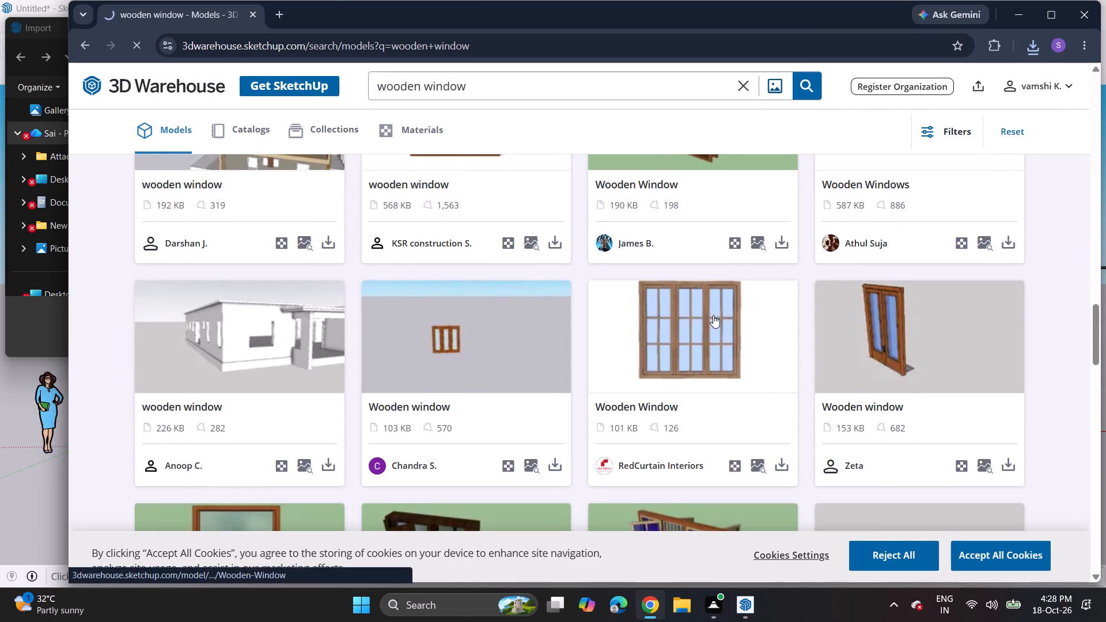
# Download the "Wooden Window 6'x4'" model from the search results.
pyautogui.scroll(-5, 748, 328)
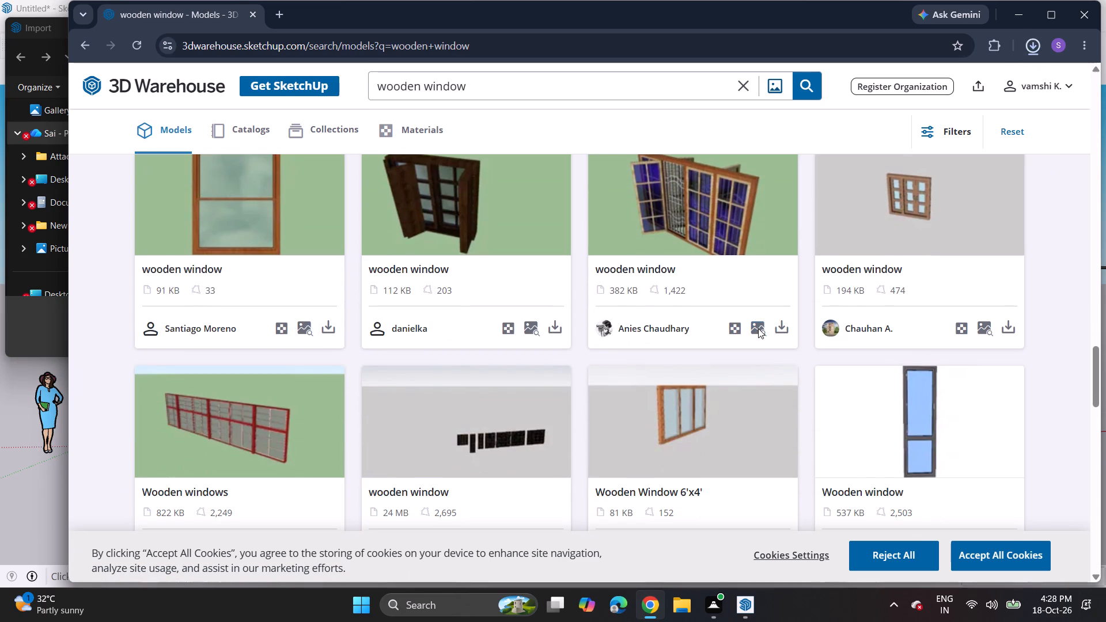
pyautogui.scroll(-2, 758, 328)
pyautogui.click(781, 405)
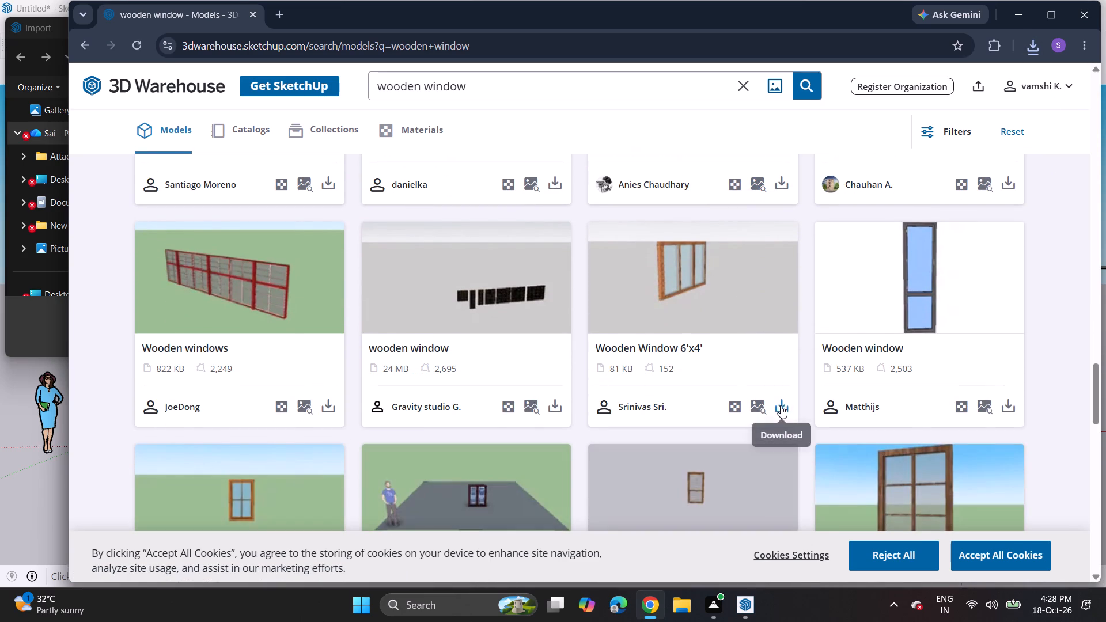
pyautogui.click(785, 432)
# Go through the remaining wooden window models and load more search results.
pyautogui.scroll(-6, 781, 423)
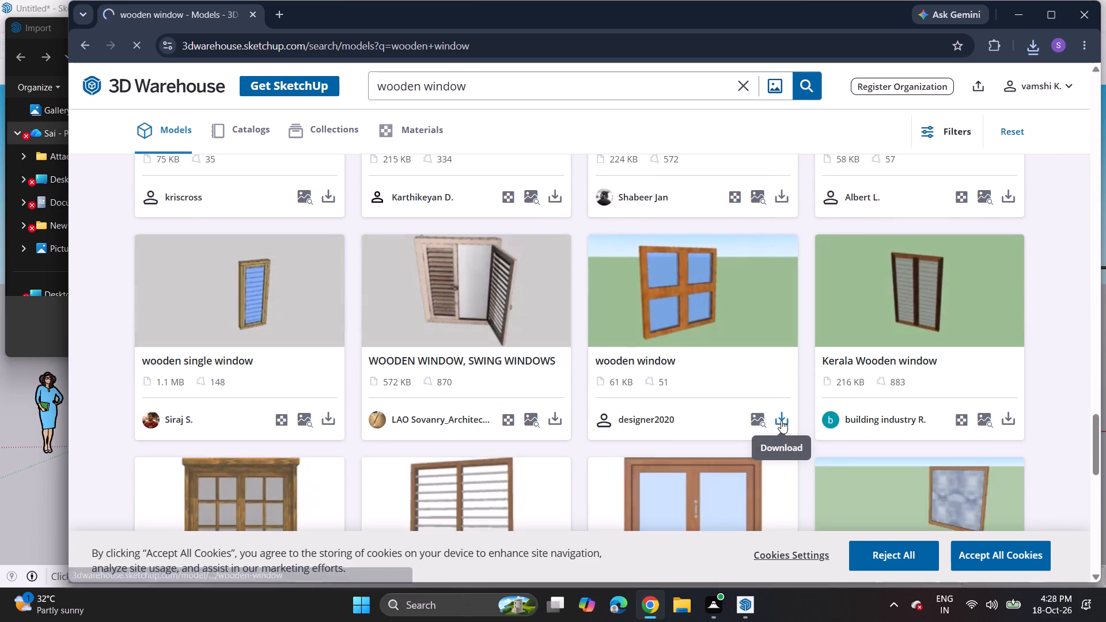
pyautogui.scroll(-6, 783, 422)
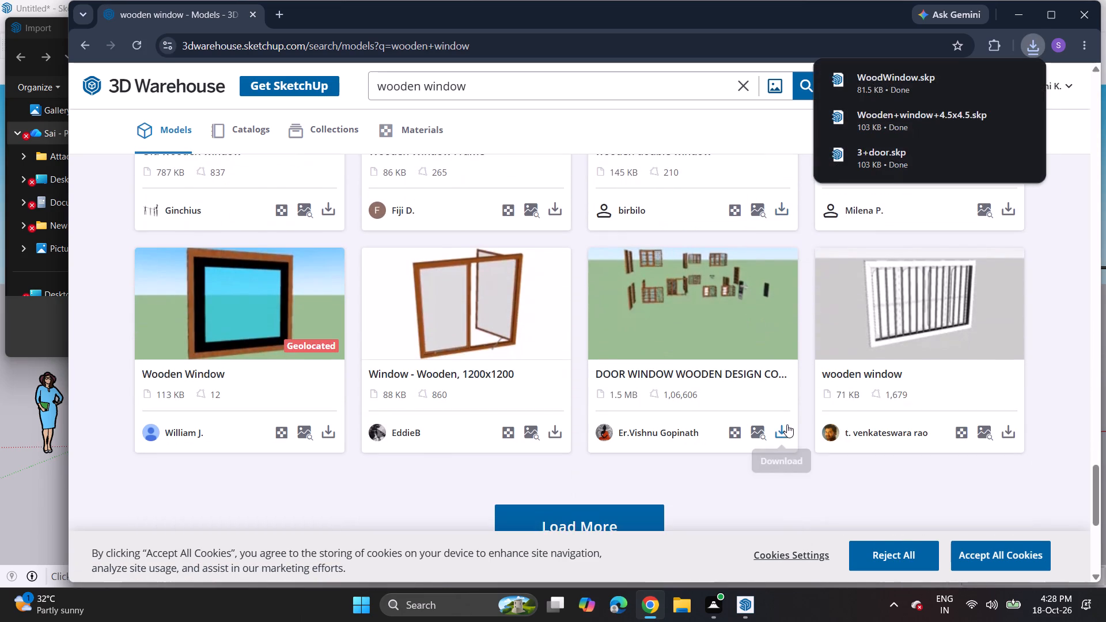
pyautogui.scroll(-1, 787, 424)
pyautogui.click(622, 458)
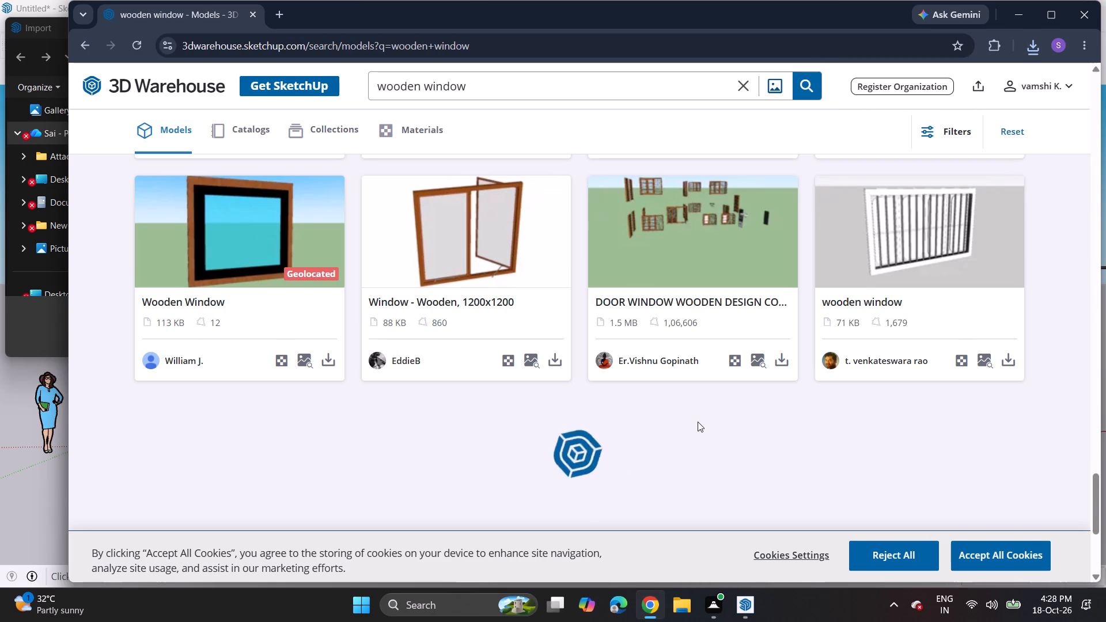
# Examine the newly loaded wooden window models through to the end of the list for further suitable designs.
pyautogui.scroll(-4, 704, 421)
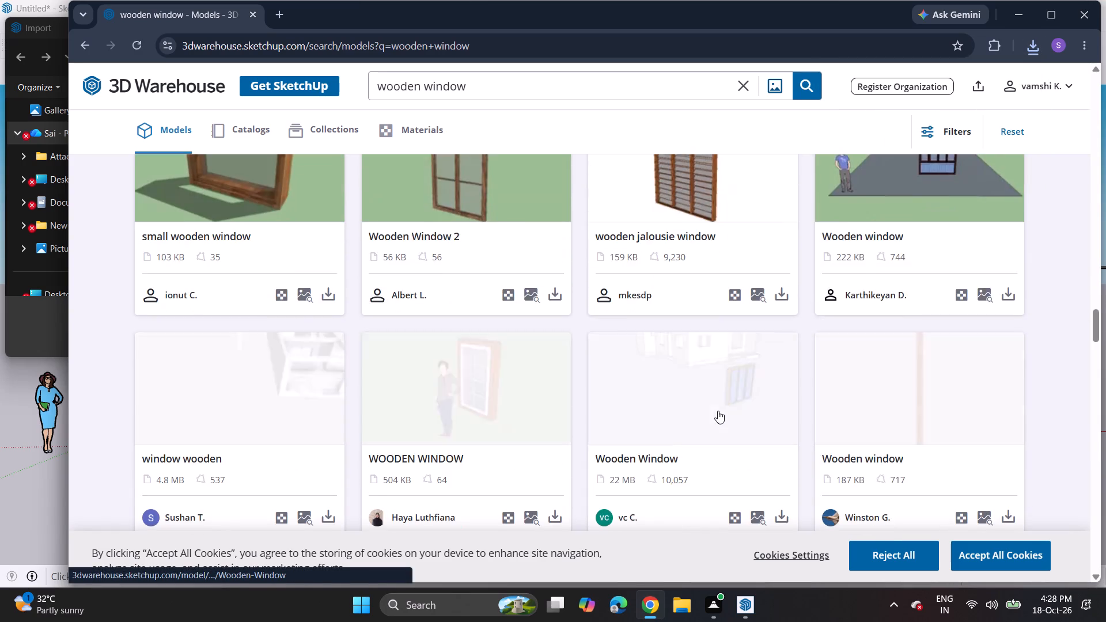
pyautogui.scroll(3, 722, 407)
pyautogui.scroll(-6, 726, 408)
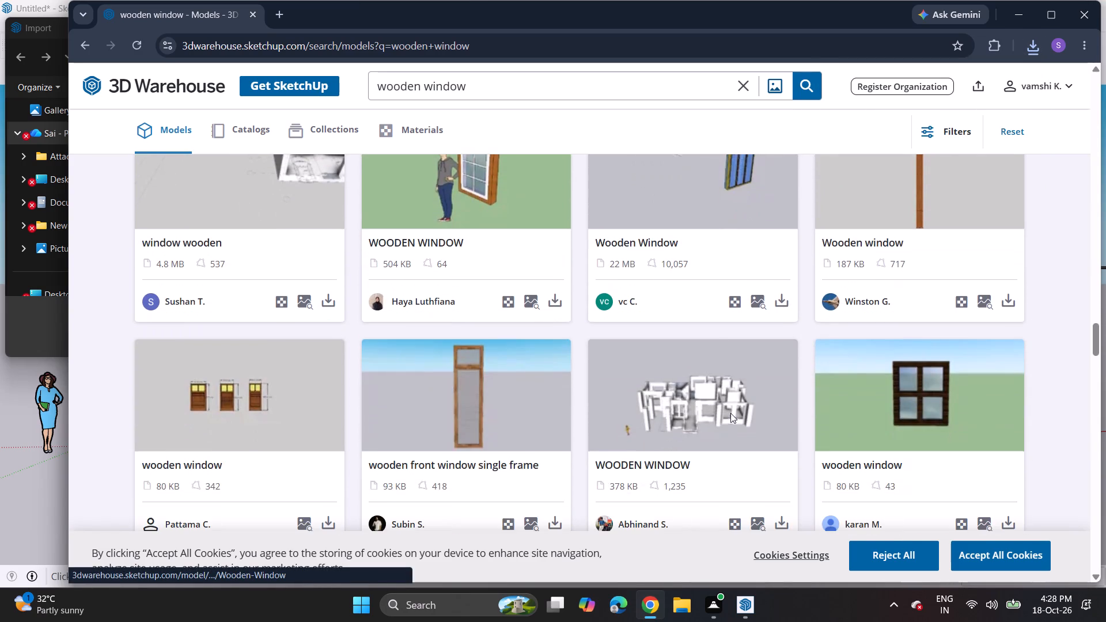
pyautogui.scroll(-4, 730, 415)
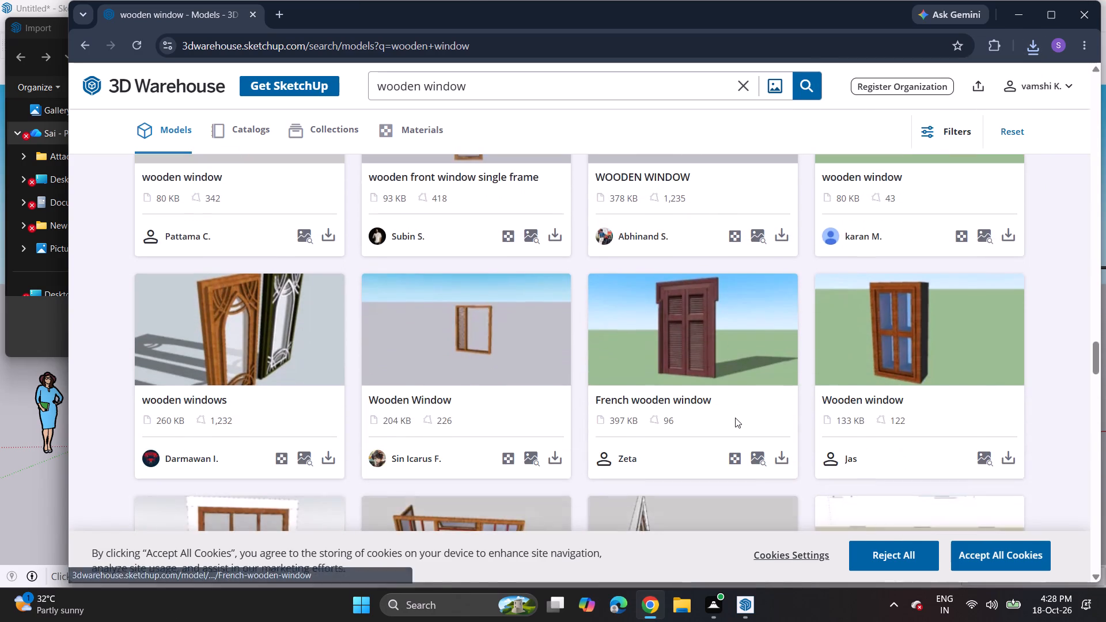
pyautogui.scroll(-9, 735, 418)
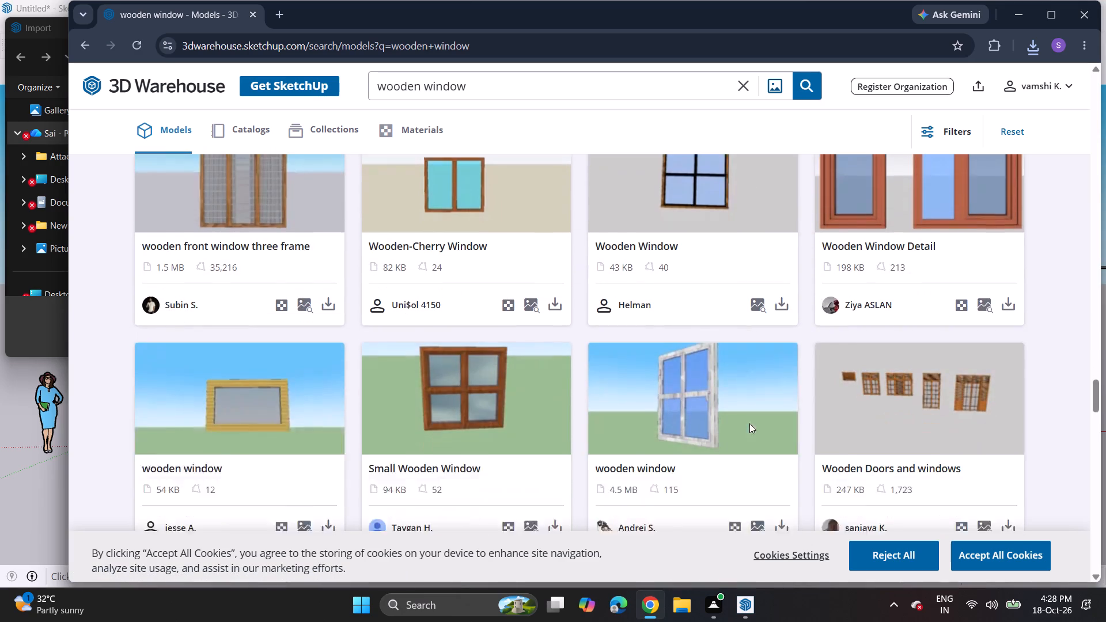
pyautogui.scroll(-6, 749, 423)
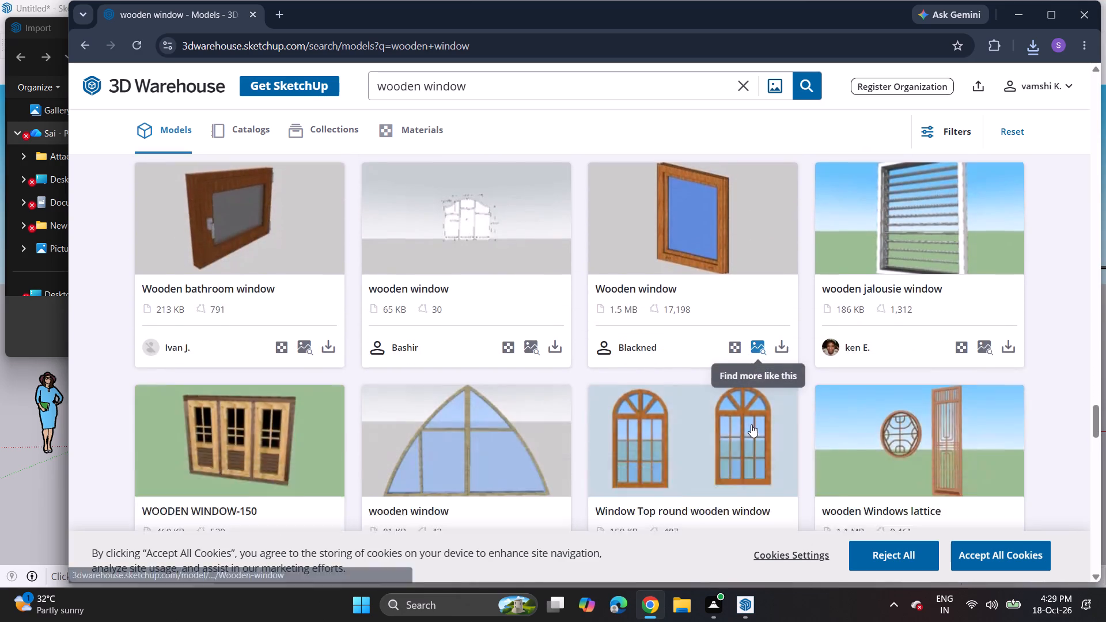
pyautogui.scroll(-14, 751, 426)
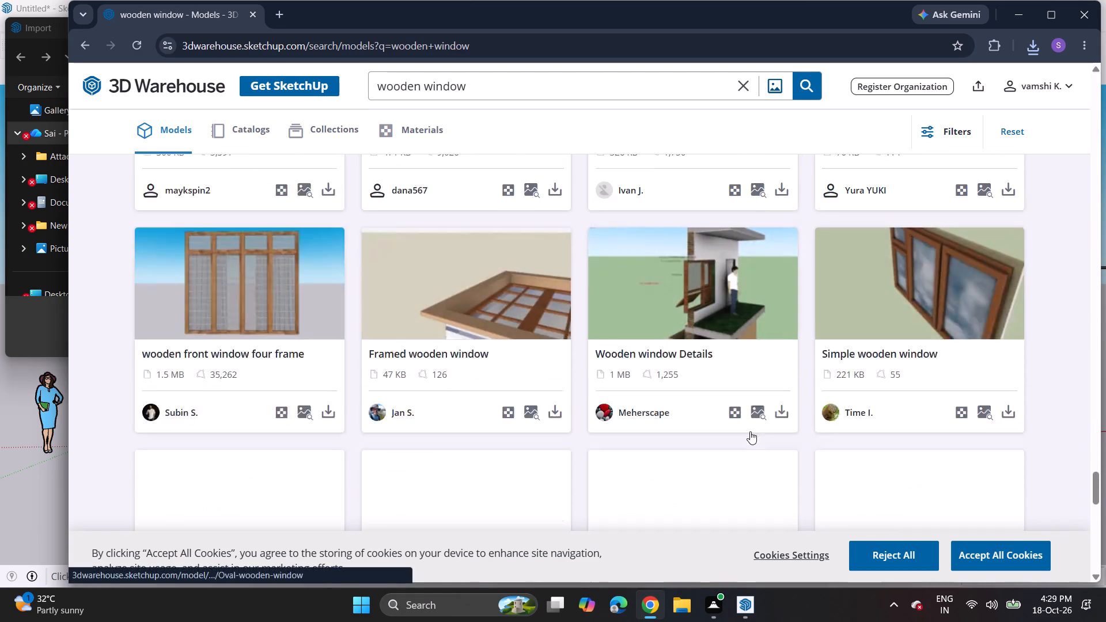
pyautogui.scroll(-13, 750, 431)
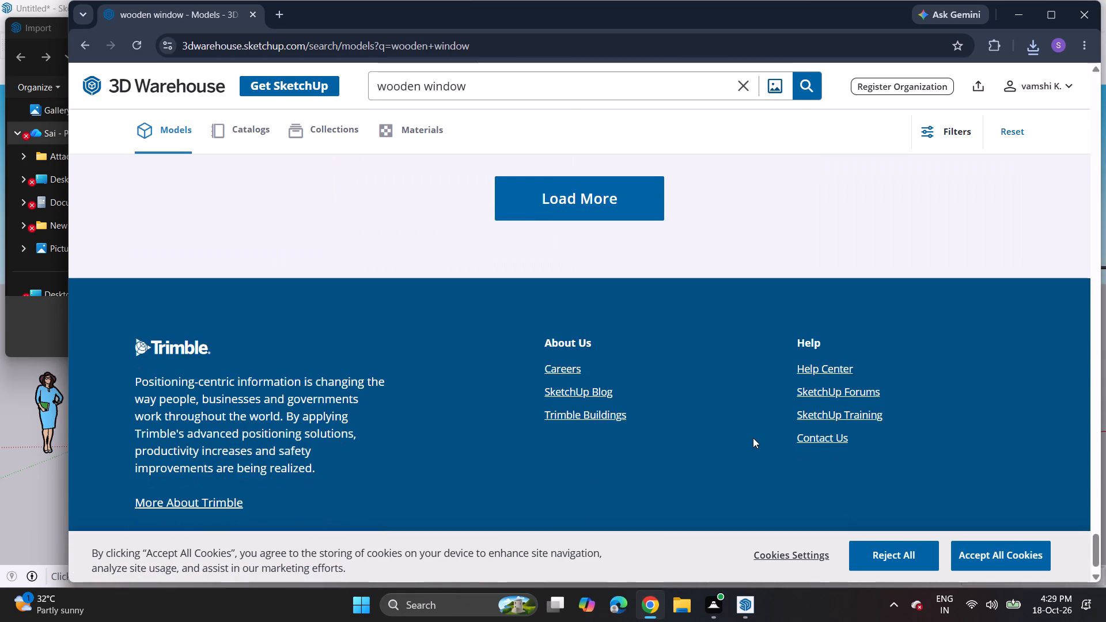
# Go back through all the loaded wooden window models to the first results, looking for suitable designs.
pyautogui.scroll(12, 754, 437)
pyautogui.scroll(-7, 752, 433)
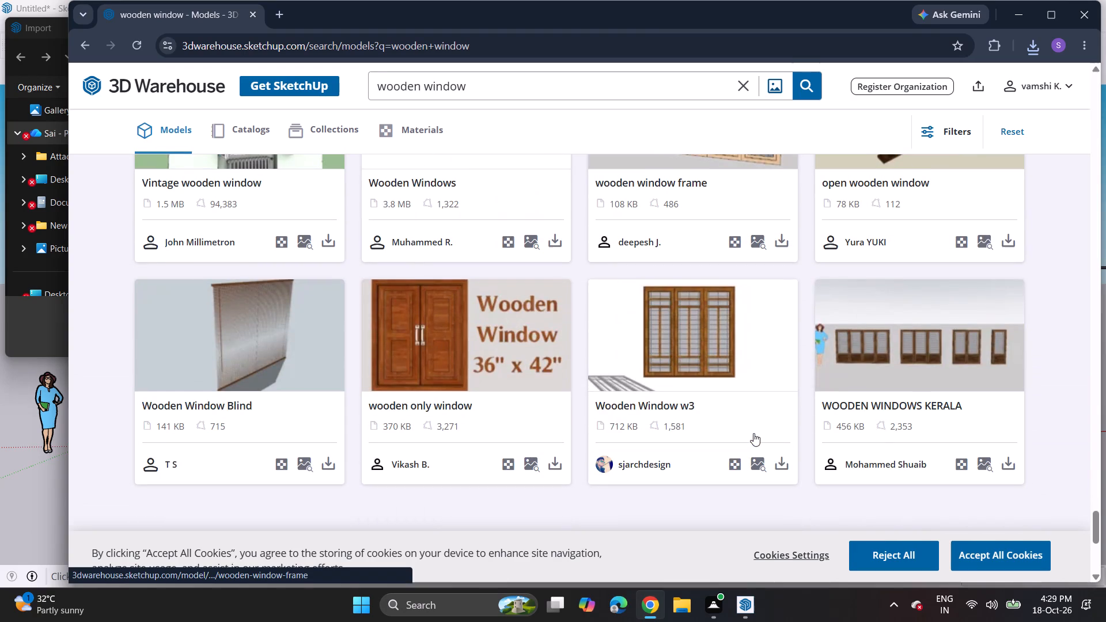
pyautogui.scroll(17, 783, 379)
pyautogui.scroll(11, 778, 370)
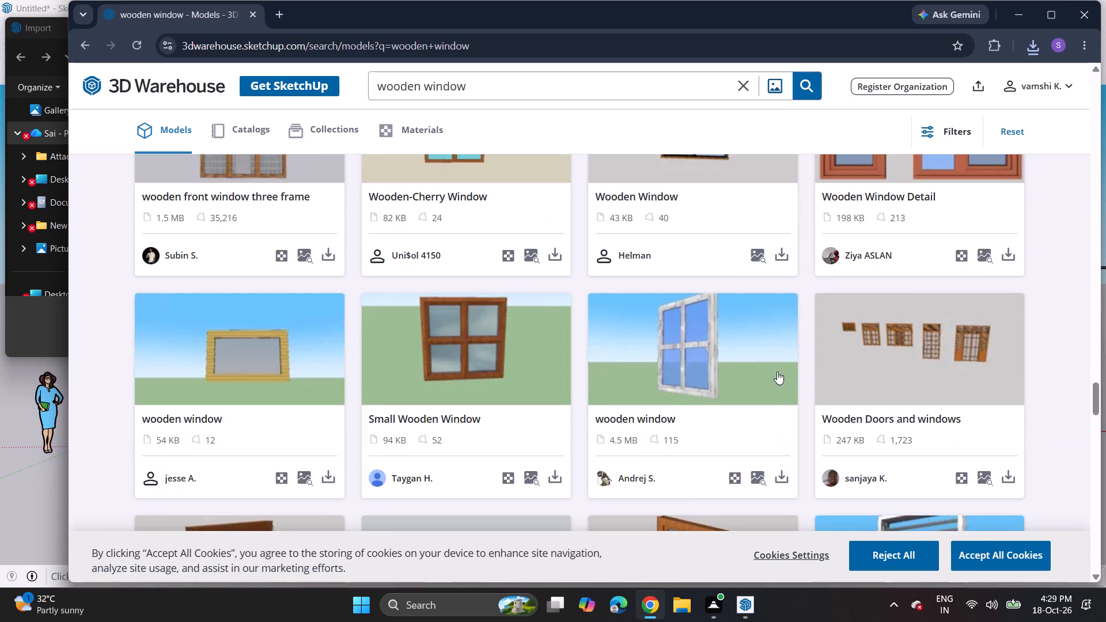
pyautogui.scroll(3, 781, 365)
pyautogui.scroll(8, 915, 250)
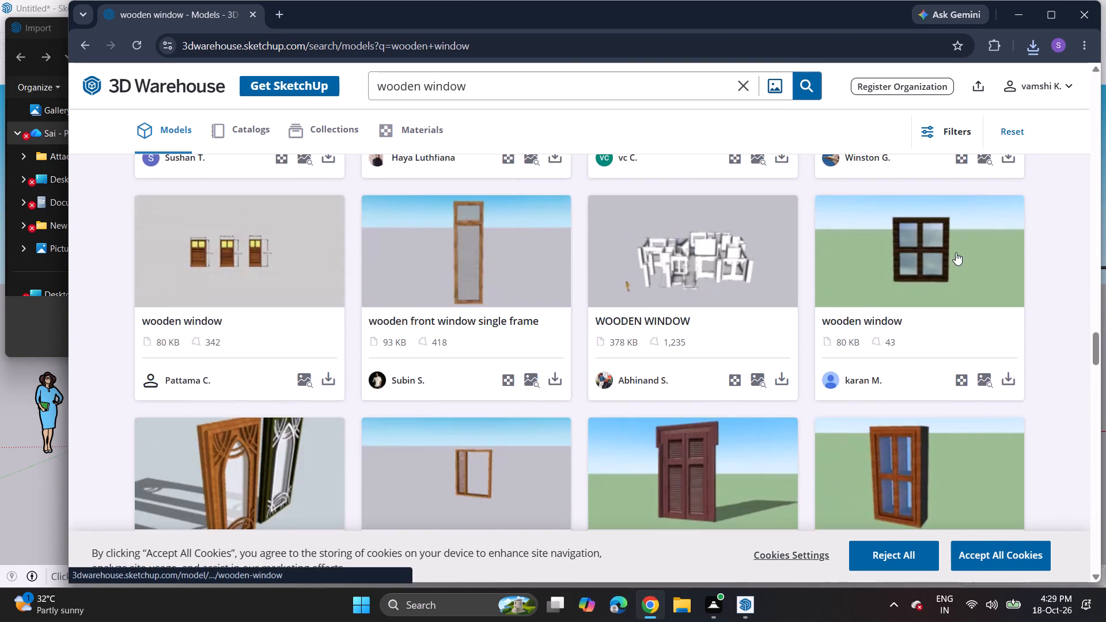
pyautogui.scroll(4, 929, 274)
pyautogui.scroll(14, 848, 315)
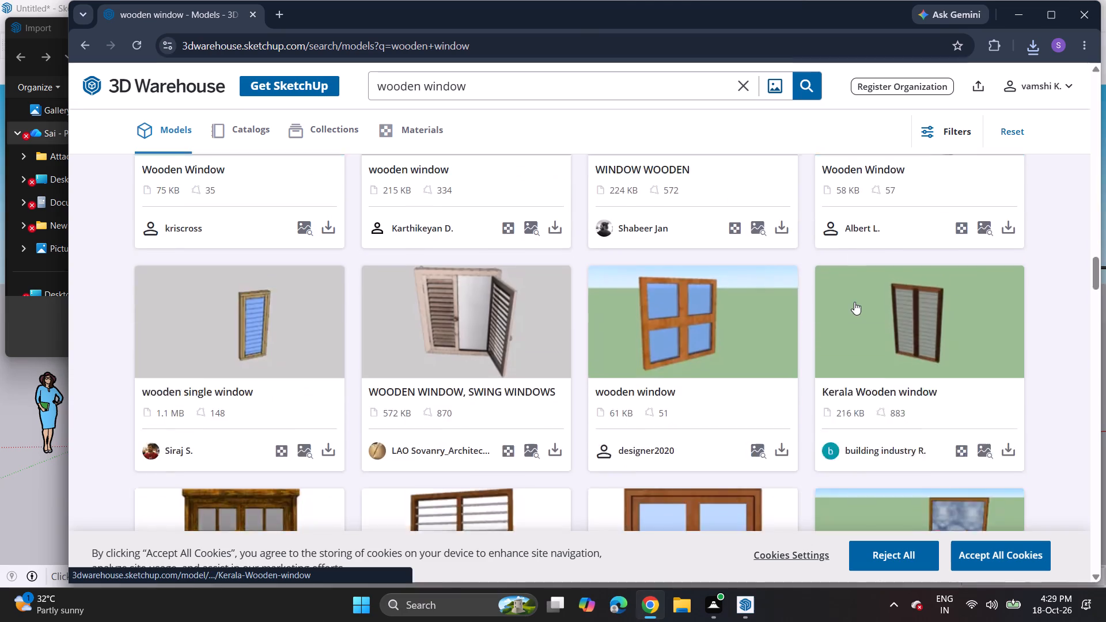
pyautogui.scroll(10, 856, 302)
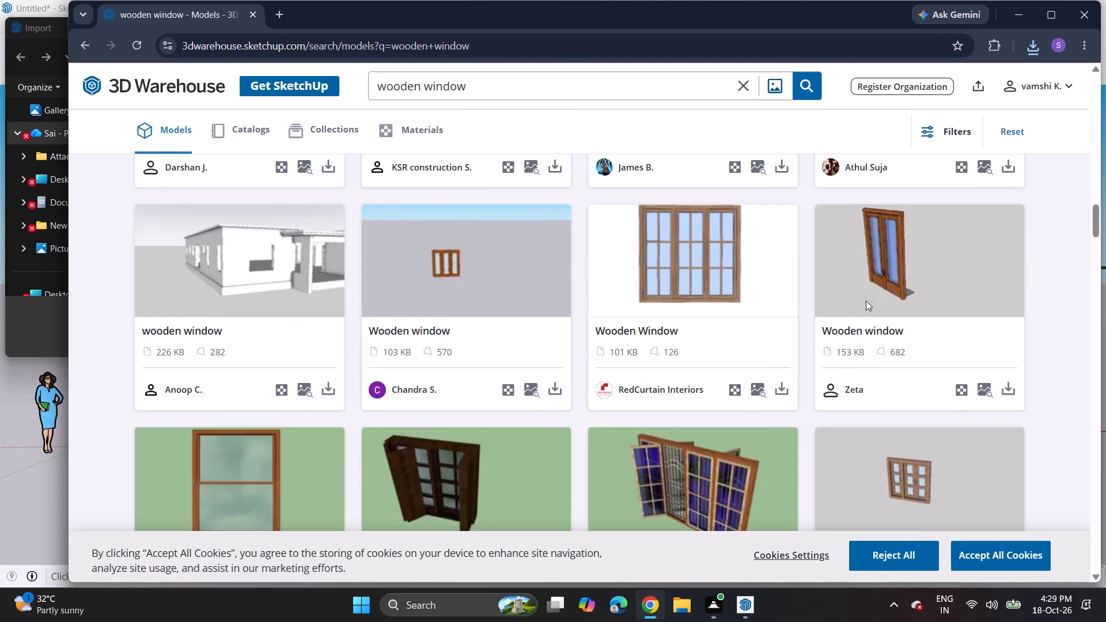
pyautogui.scroll(6, 869, 298)
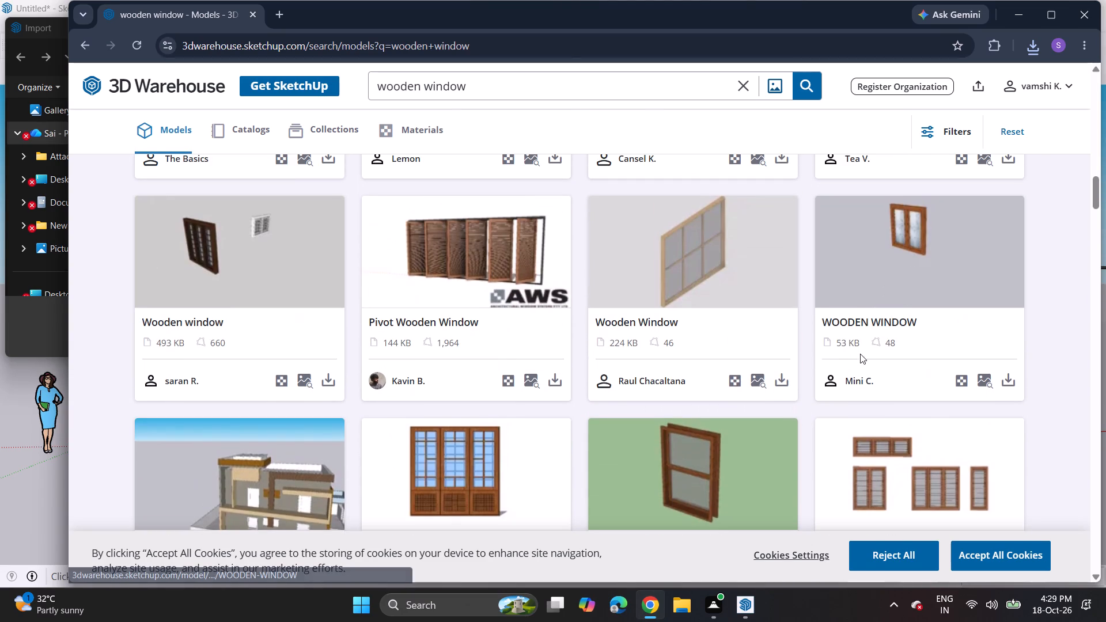
pyautogui.scroll(7, 842, 376)
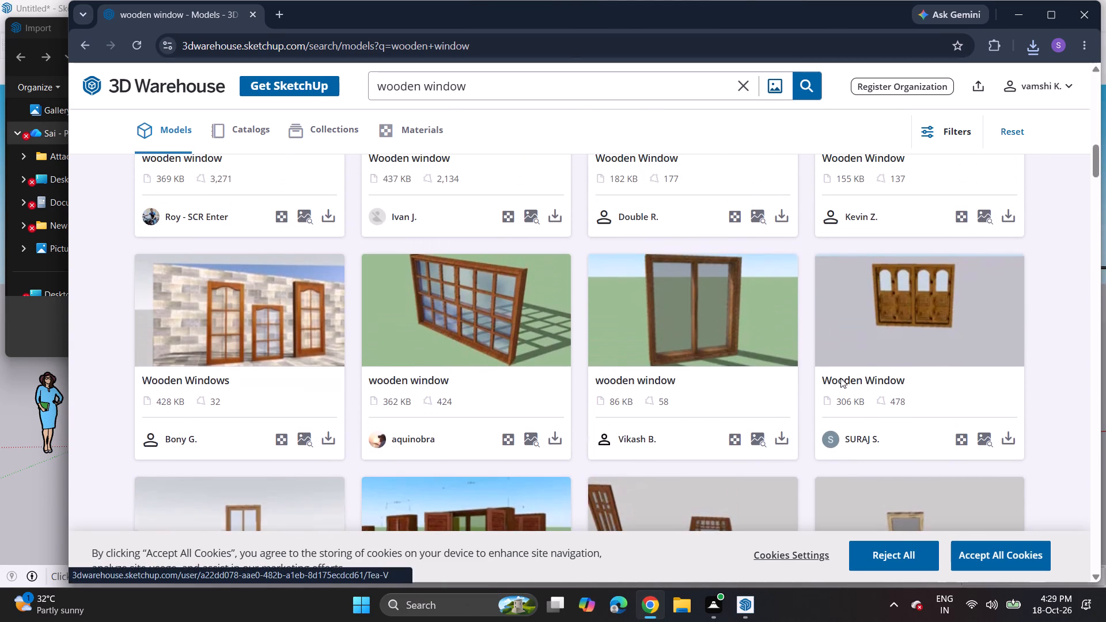
pyautogui.scroll(5, 839, 380)
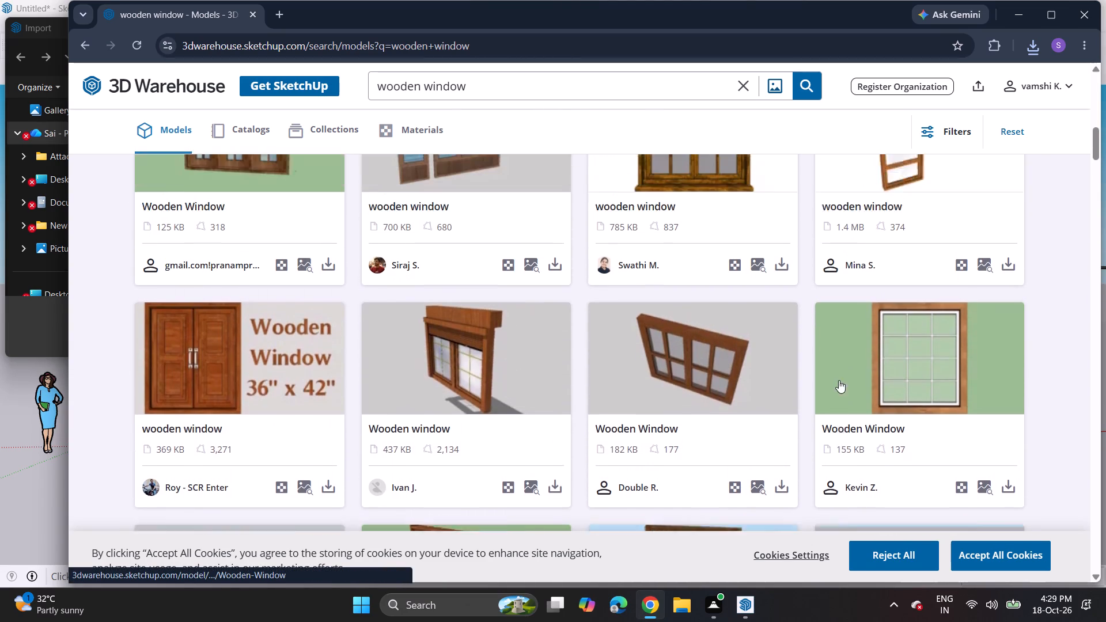
pyautogui.scroll(5, 839, 380)
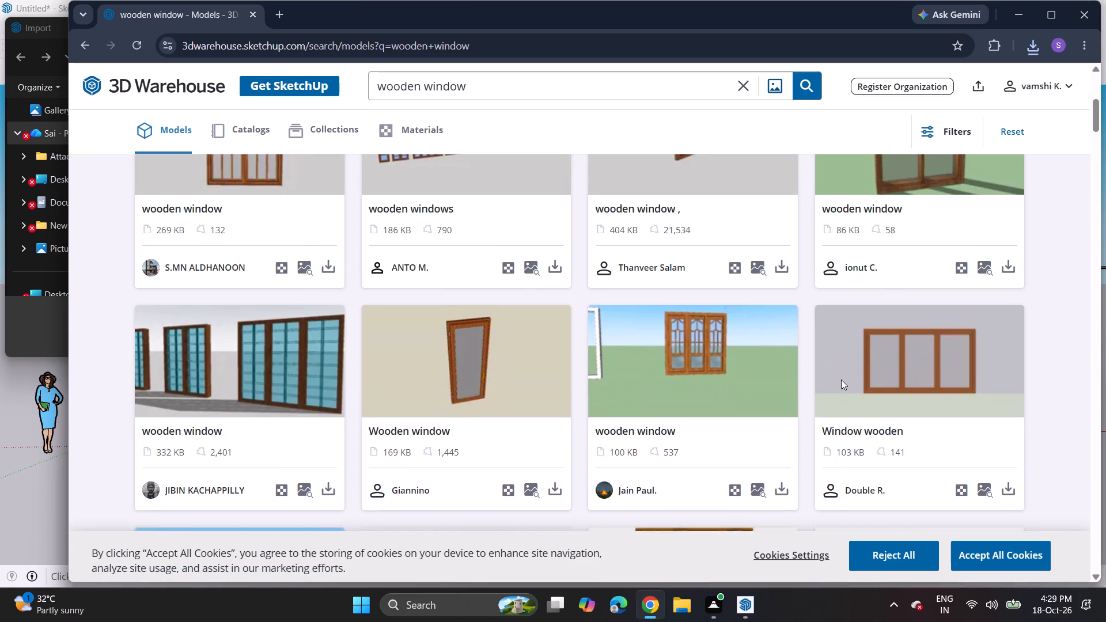
pyautogui.scroll(-2, 843, 382)
pyautogui.scroll(3, 850, 371)
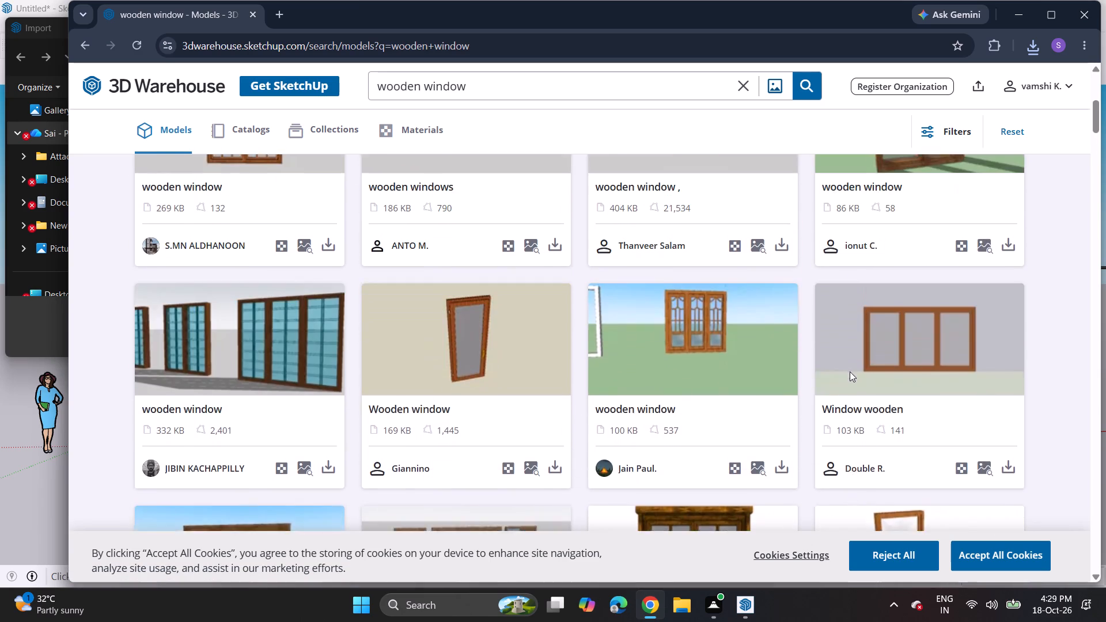
pyautogui.scroll(6, 850, 371)
pyautogui.scroll(-2, 840, 383)
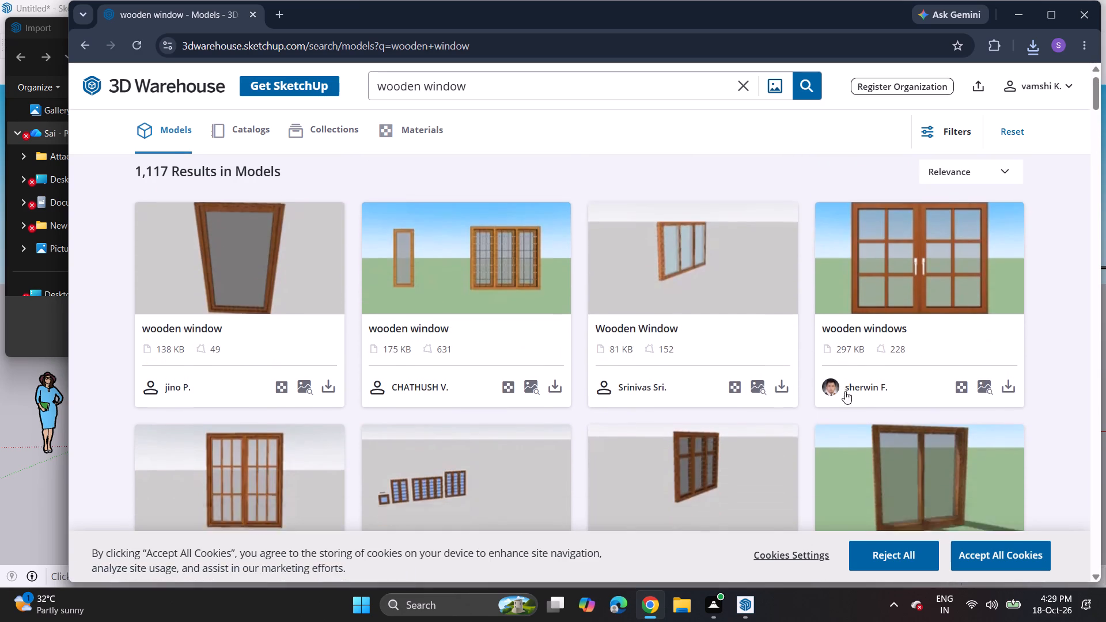
# Go through the wooden window models to the end of the list again and load more results.
pyautogui.scroll(-20, 845, 391)
pyautogui.scroll(-20, 845, 391)
pyautogui.scroll(-3, 845, 391)
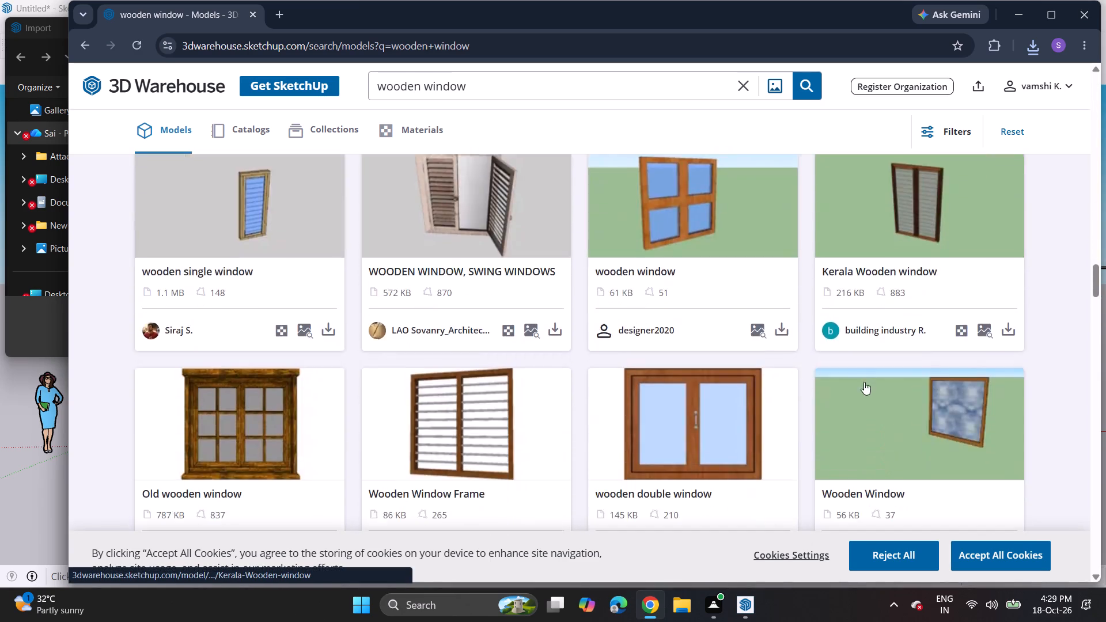
pyautogui.scroll(-19, 864, 382)
pyautogui.scroll(-12, 861, 386)
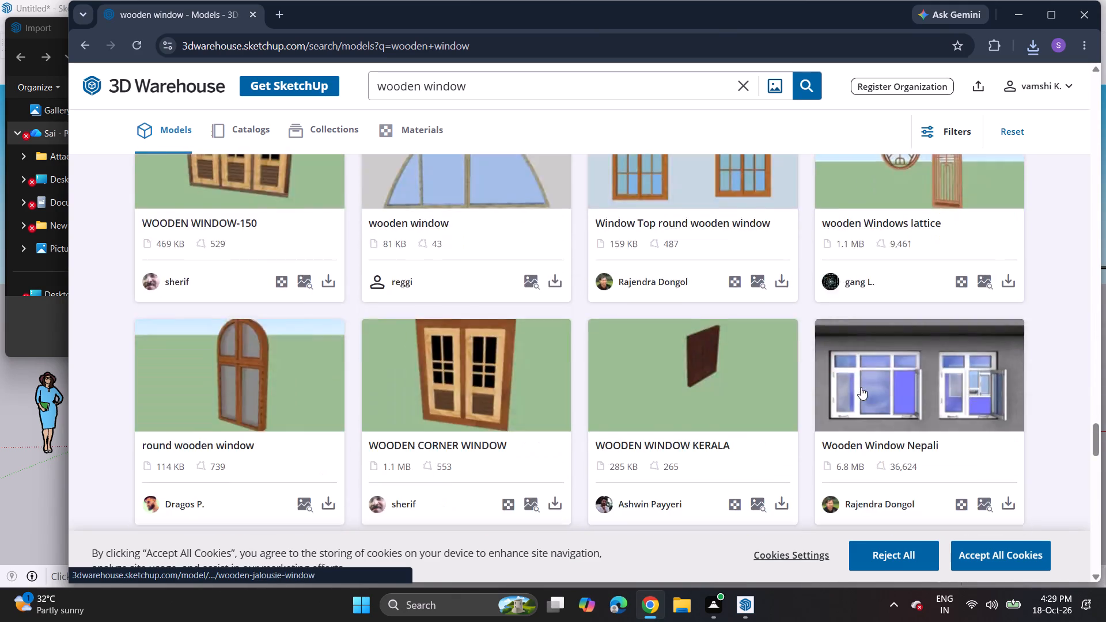
pyautogui.scroll(-14, 861, 387)
pyautogui.scroll(-10, 862, 385)
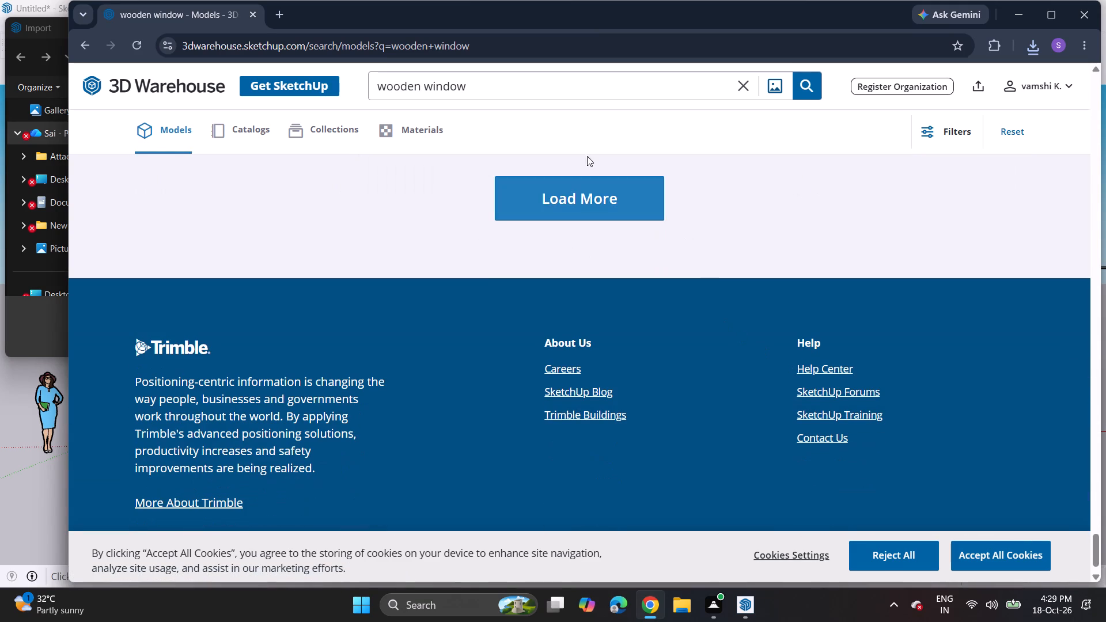
pyautogui.click(553, 199)
# Examine the newly loaded wooden window models to the end of the list and load another batch.
pyautogui.scroll(5, 625, 252)
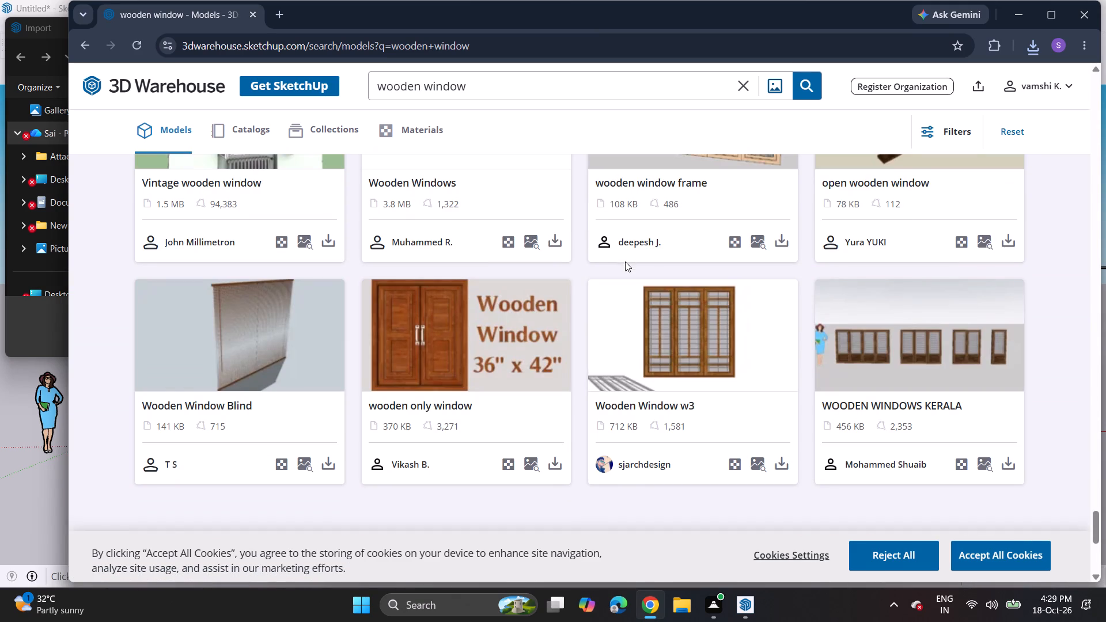
pyautogui.scroll(-5, 625, 266)
pyautogui.scroll(2, 627, 266)
pyautogui.scroll(-3, 627, 266)
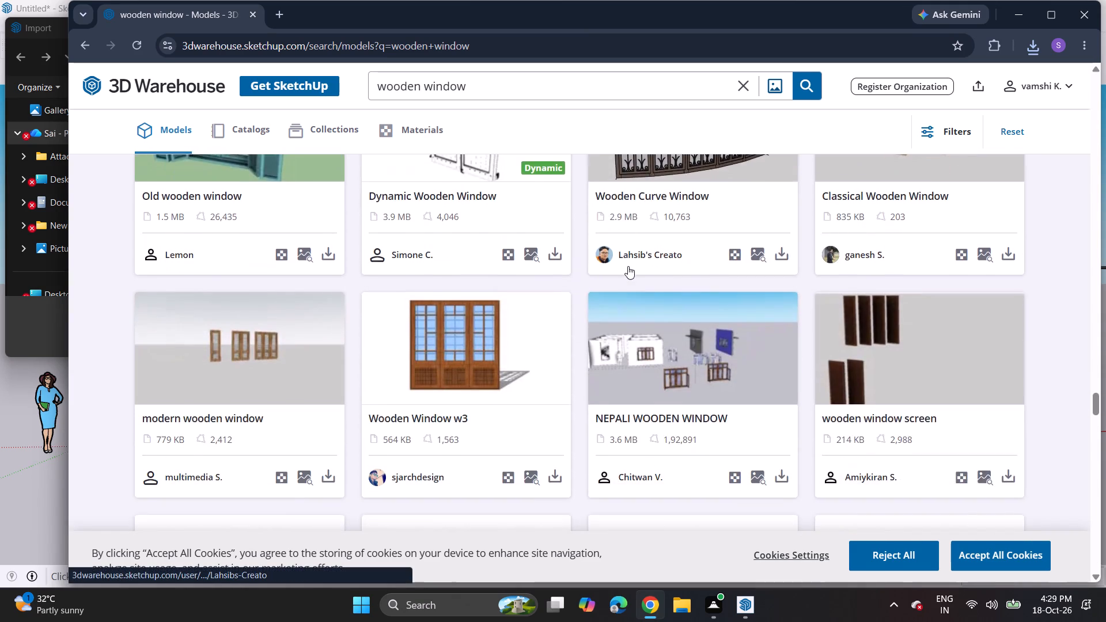
pyautogui.scroll(-9, 628, 266)
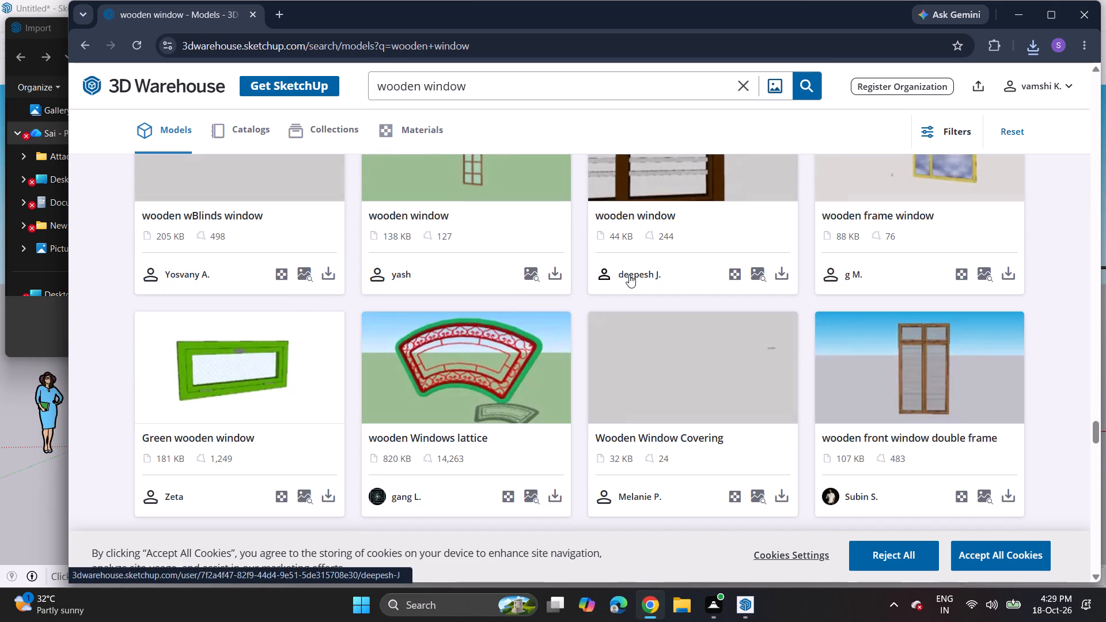
pyautogui.scroll(3, 629, 275)
pyautogui.scroll(-11, 629, 275)
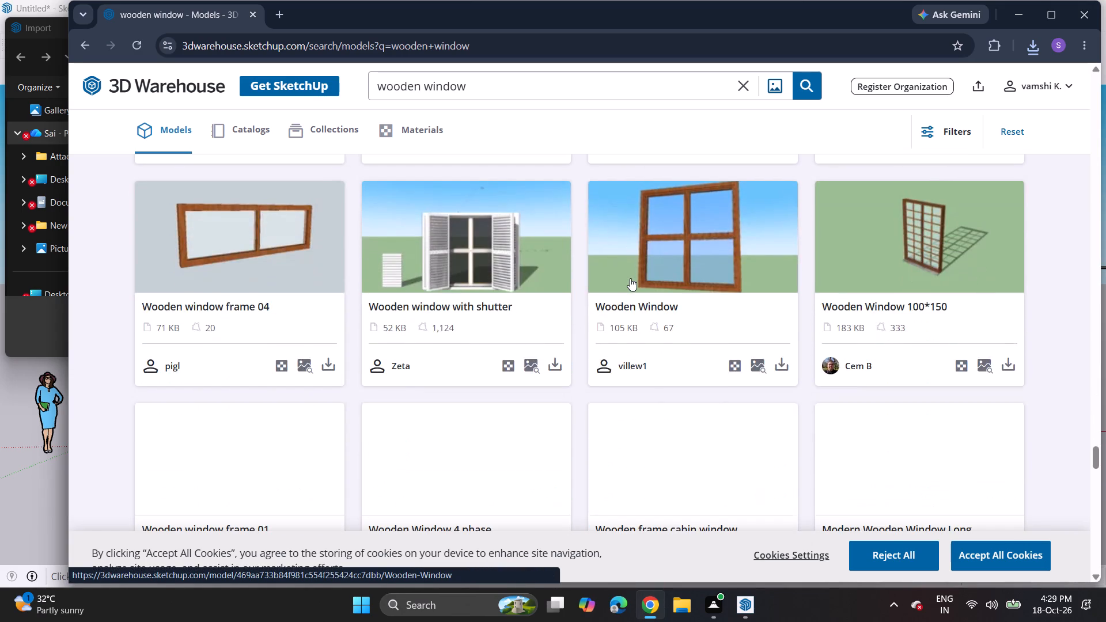
pyautogui.scroll(-6, 631, 280)
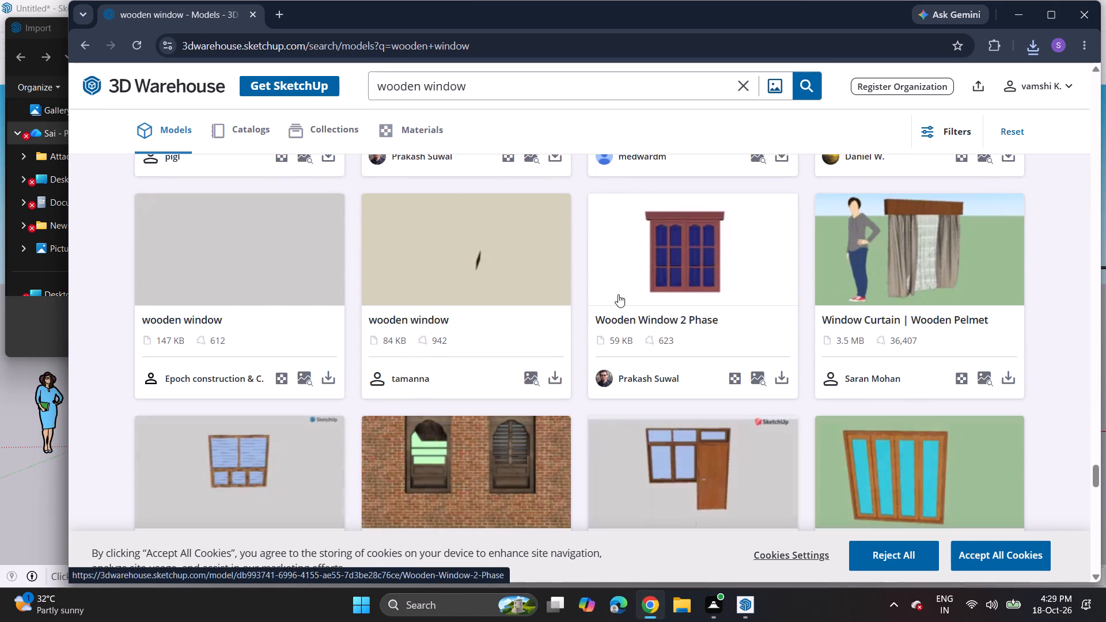
pyautogui.scroll(-6, 618, 301)
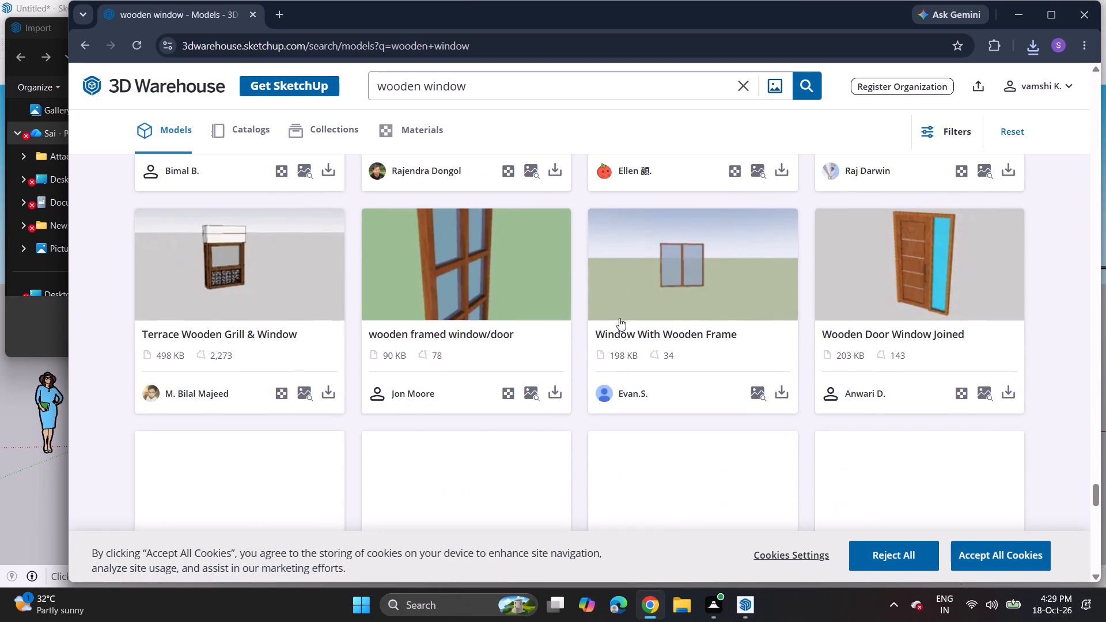
pyautogui.scroll(-7, 619, 320)
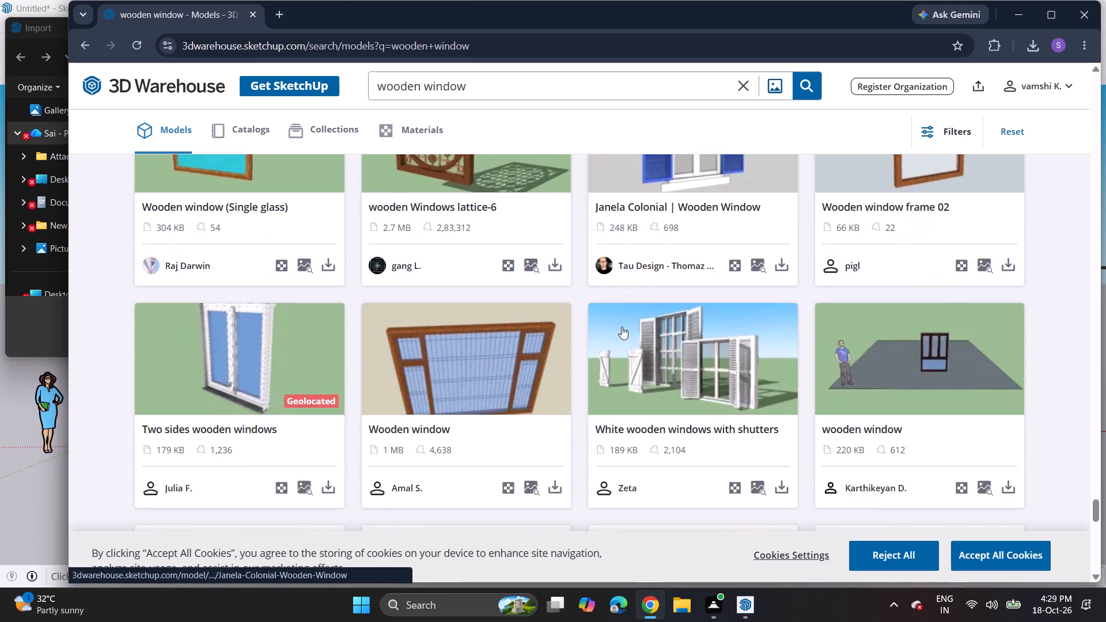
pyautogui.scroll(-10, 622, 327)
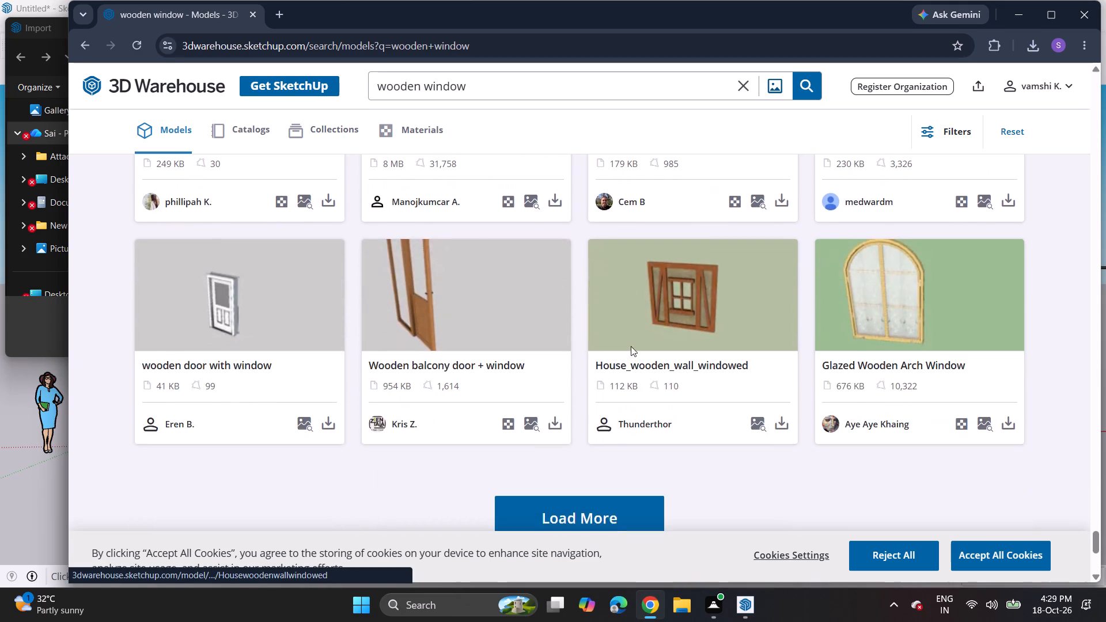
pyautogui.scroll(-2, 631, 346)
pyautogui.click(621, 234)
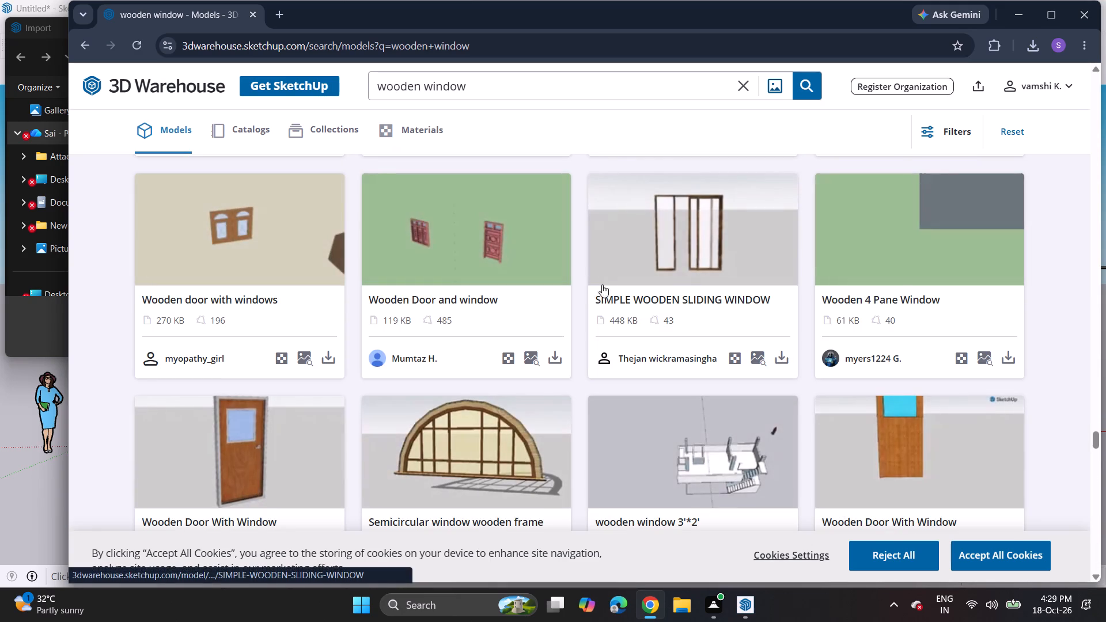
# Examine the latest batch of wooden window models for designs that suit the house.
pyautogui.scroll(-10, 607, 283)
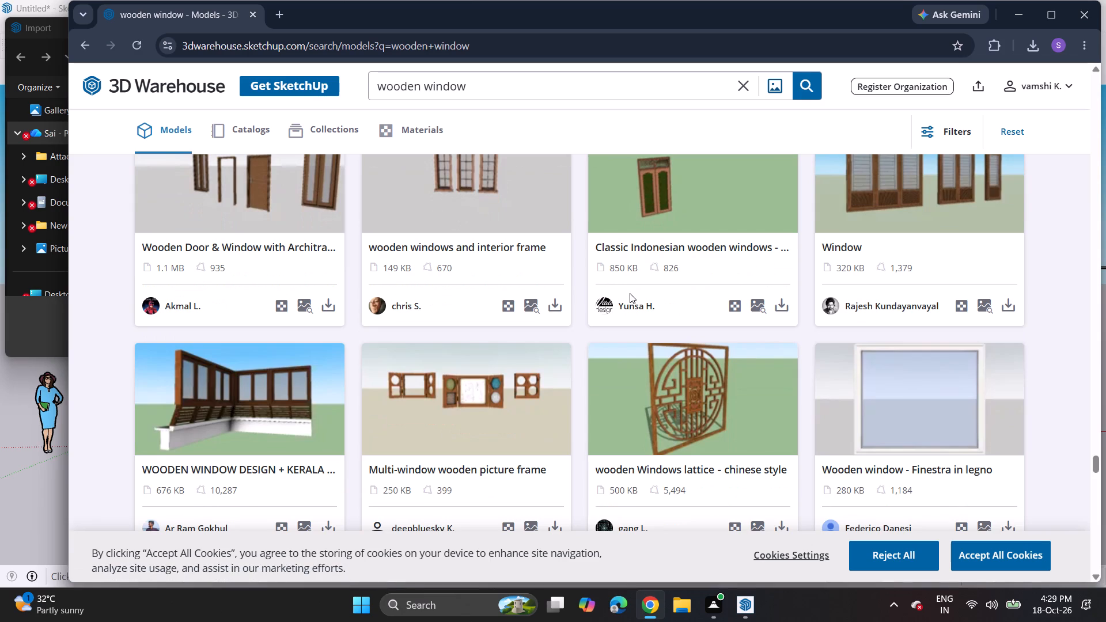
pyautogui.scroll(-14, 630, 297)
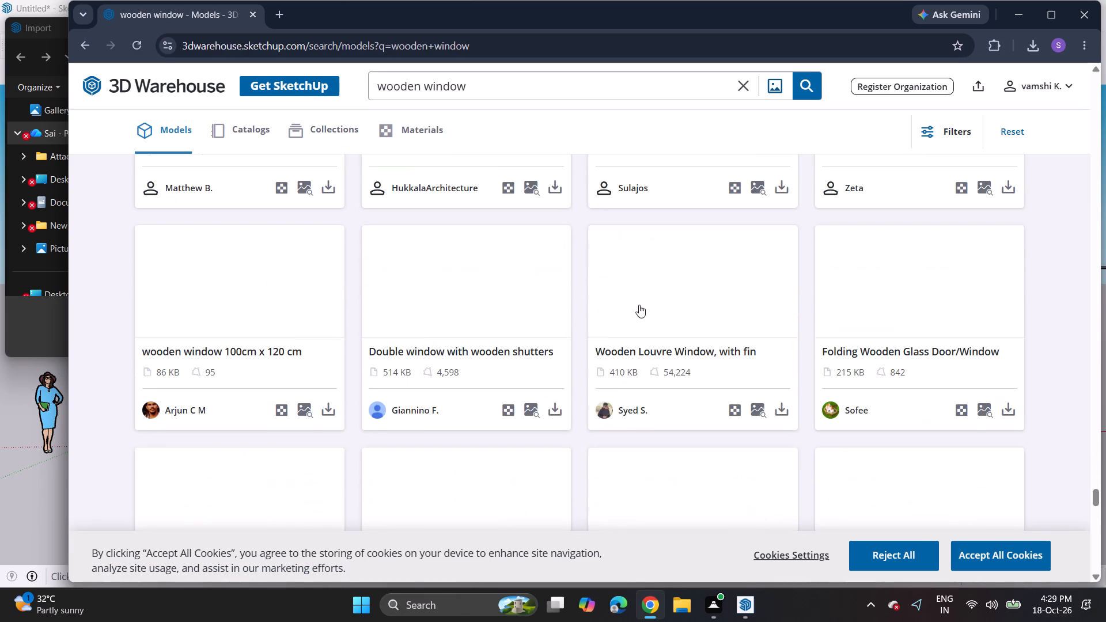
pyautogui.scroll(-14, 640, 304)
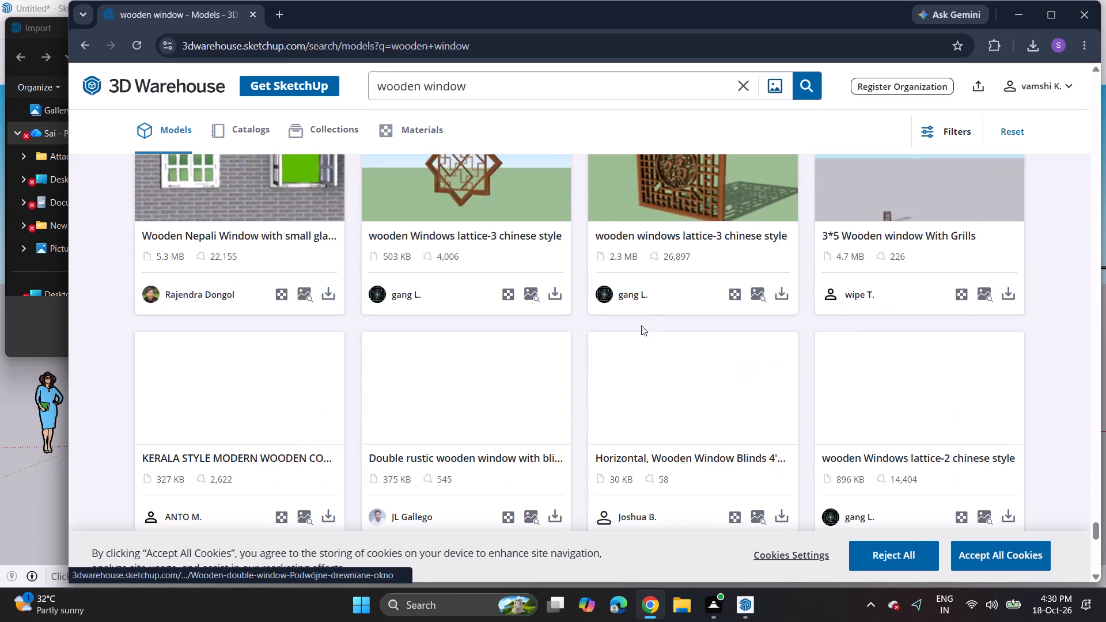
pyautogui.scroll(-2, 650, 306)
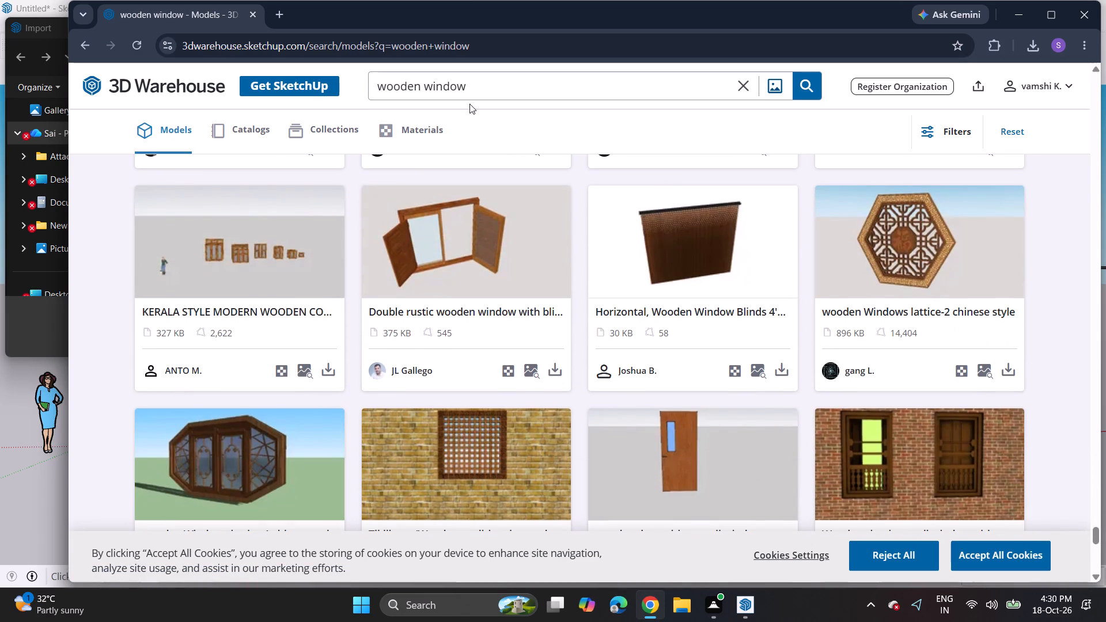
# Change the model search term to "wood window" and run the search.
pyautogui.click(421, 83)
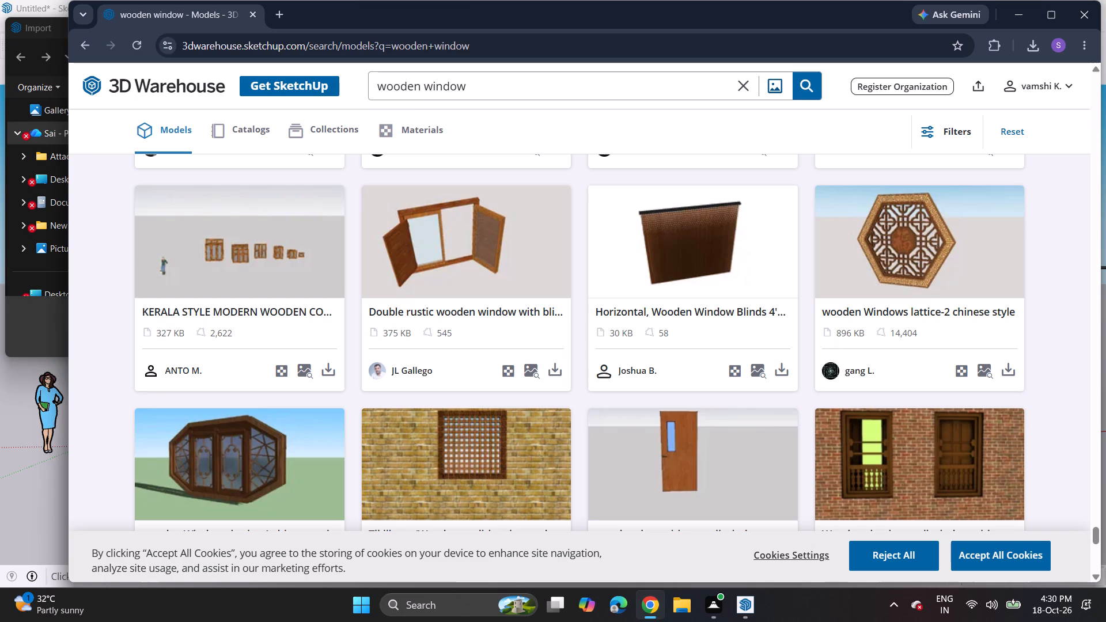
pyautogui.press('BackSpace')
pyautogui.press('BackSpace')
pyautogui.press('Return')
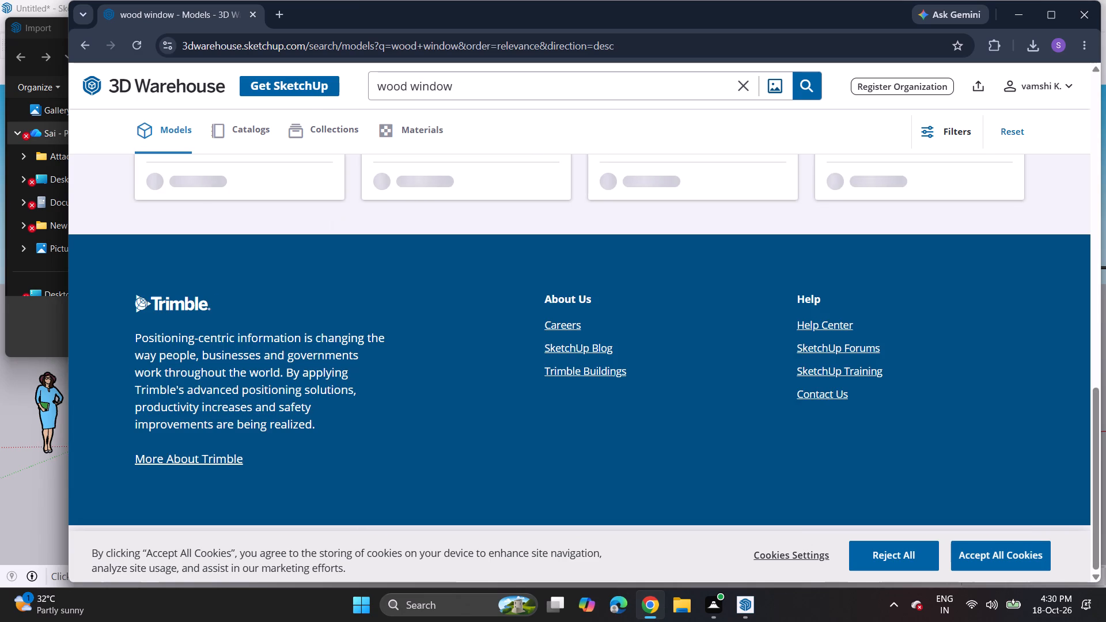
# Examine the "wood window" models from the first results onward for suitable window designs.
pyautogui.scroll(18, 497, 259)
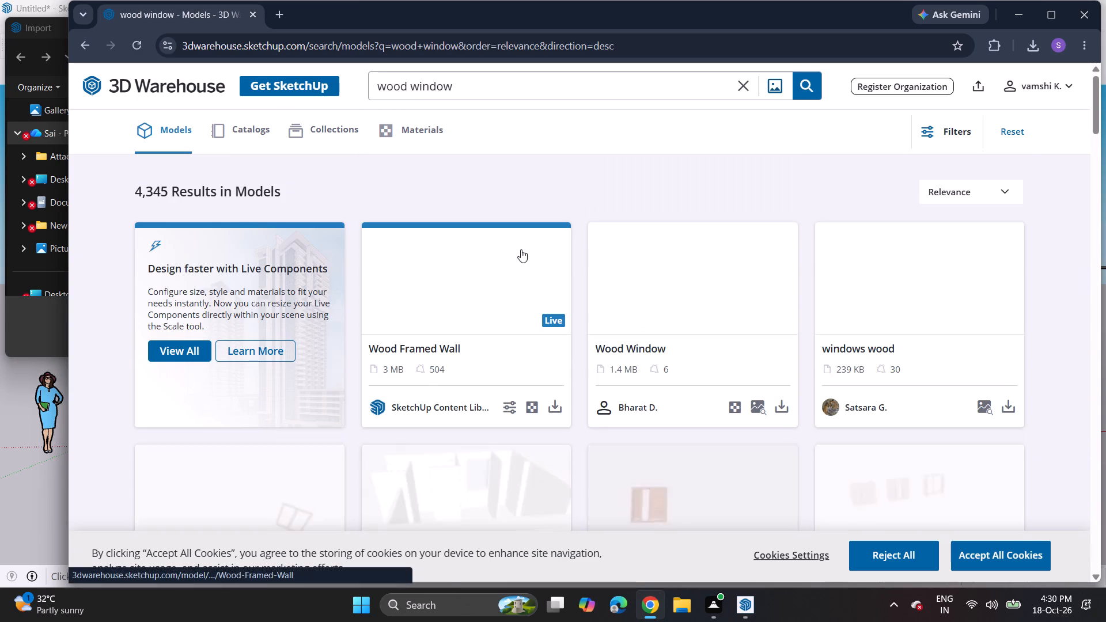
pyautogui.scroll(-5, 519, 253)
pyautogui.scroll(6, 539, 253)
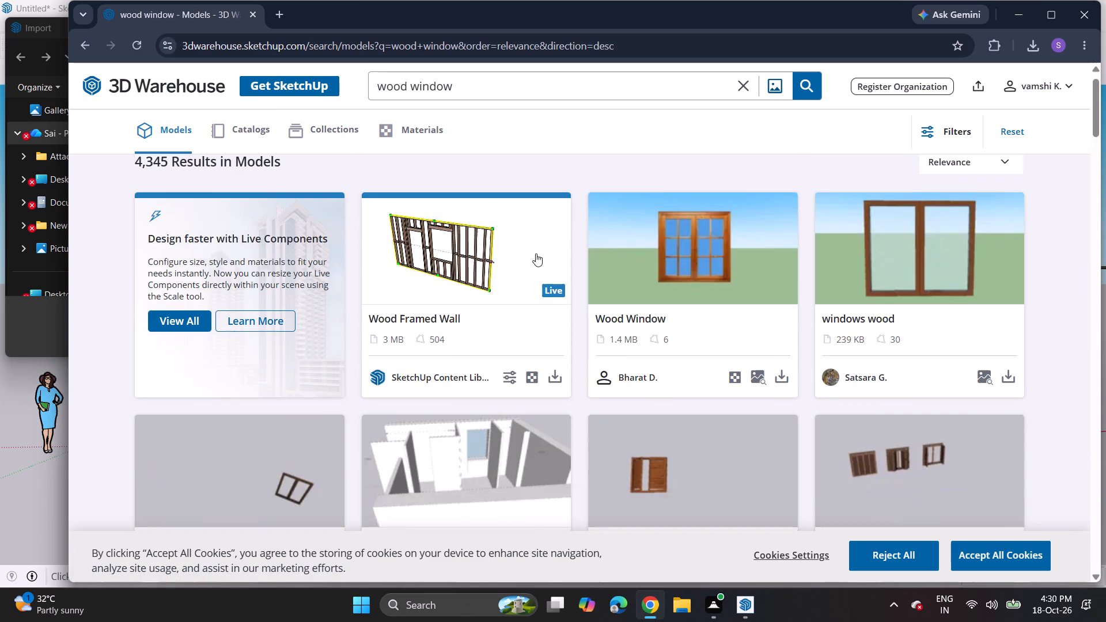
pyautogui.scroll(-12, 535, 253)
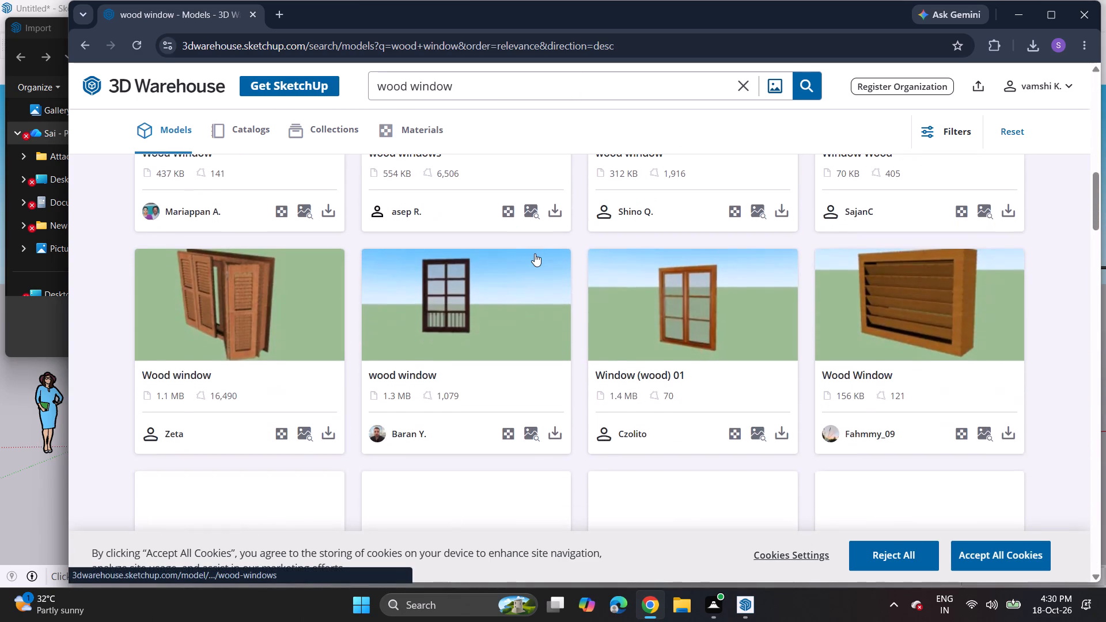
pyautogui.scroll(-7, 535, 253)
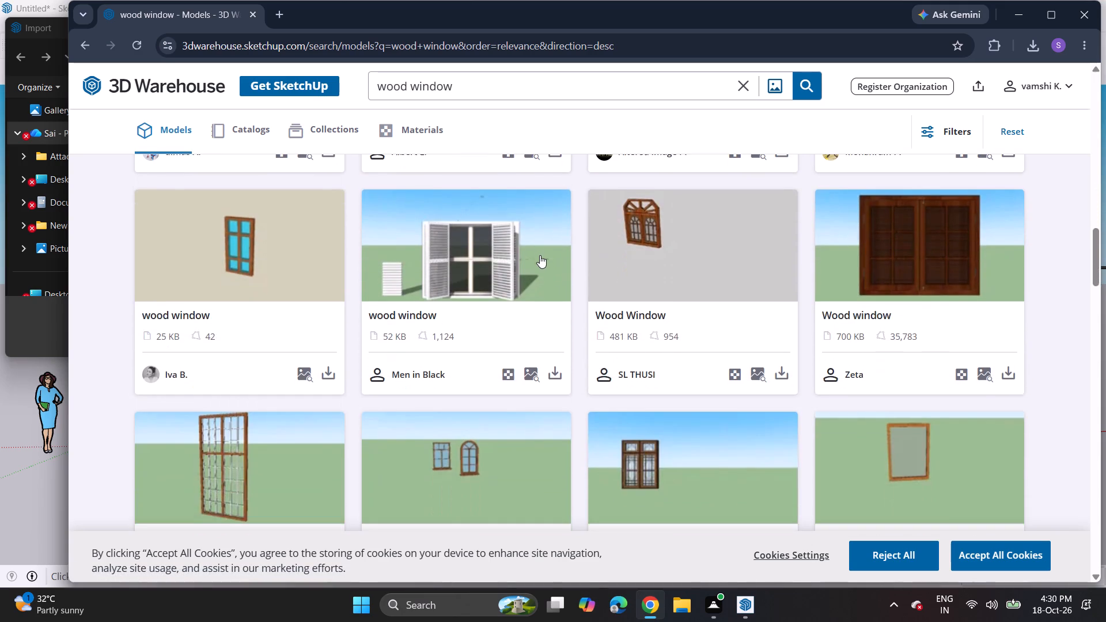
pyautogui.scroll(-7, 552, 251)
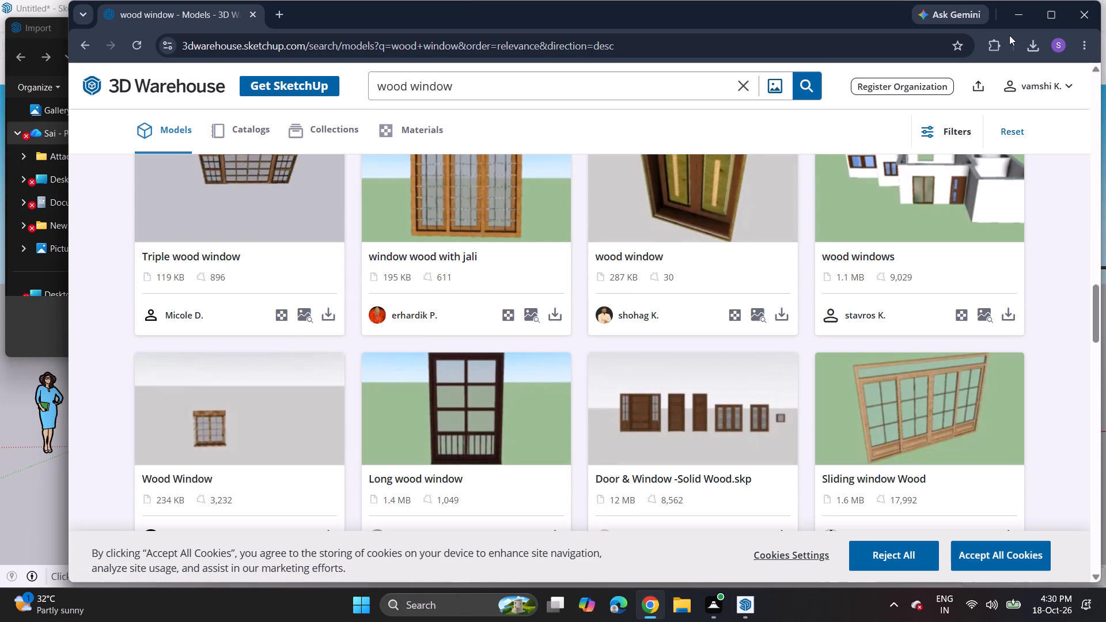
# Minimise the browser to return to SketchUp's open Import dialog.
pyautogui.click(1017, 16)
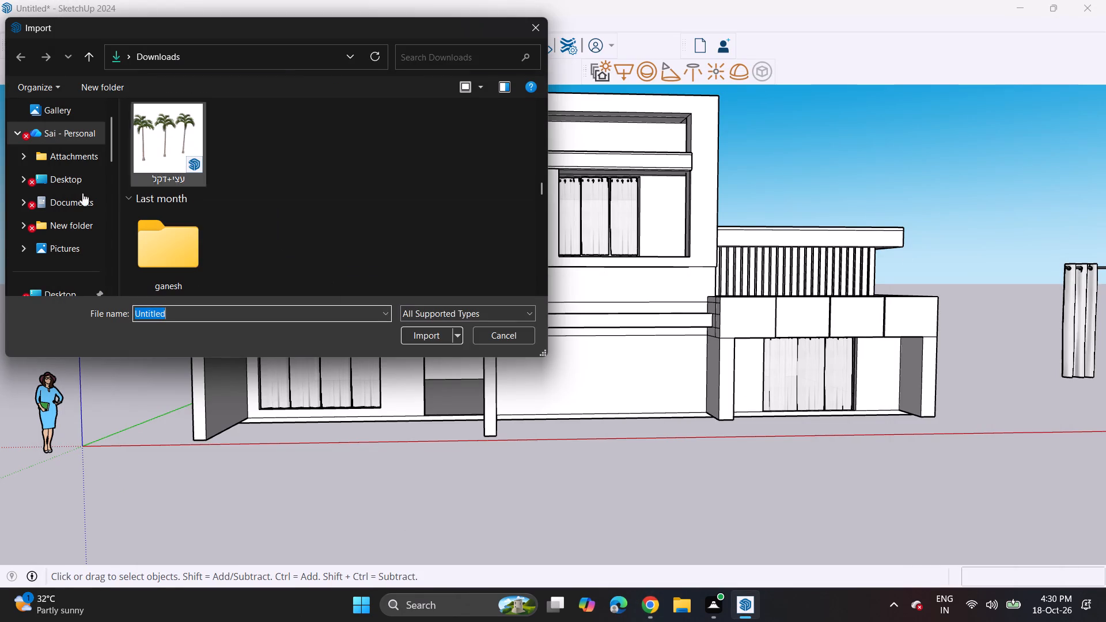
# Import the 3+door model from Downloads and place it at the lower-left corner of the right wing's ground-floor curtained opening.
pyautogui.scroll(-1, 72, 215)
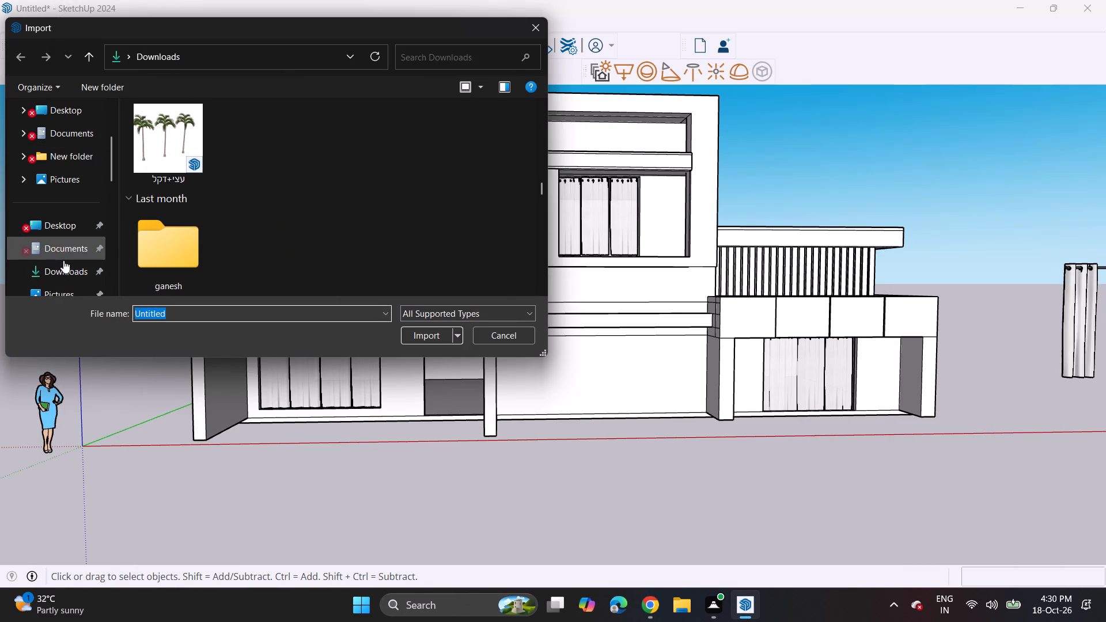
pyautogui.click(63, 260)
pyautogui.click(164, 168)
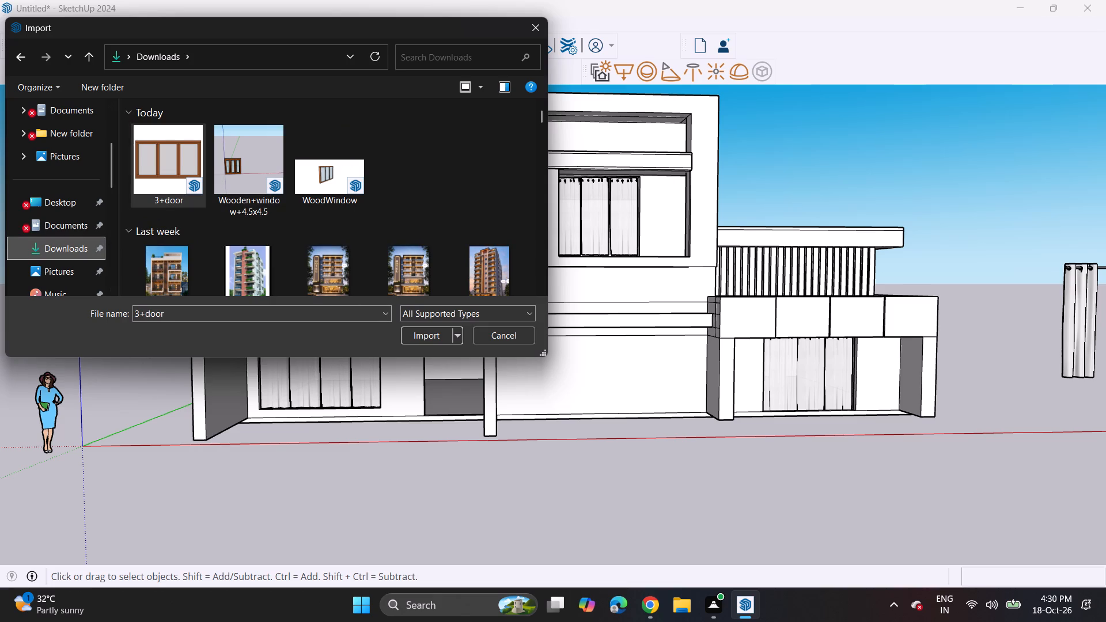
pyautogui.click(417, 344)
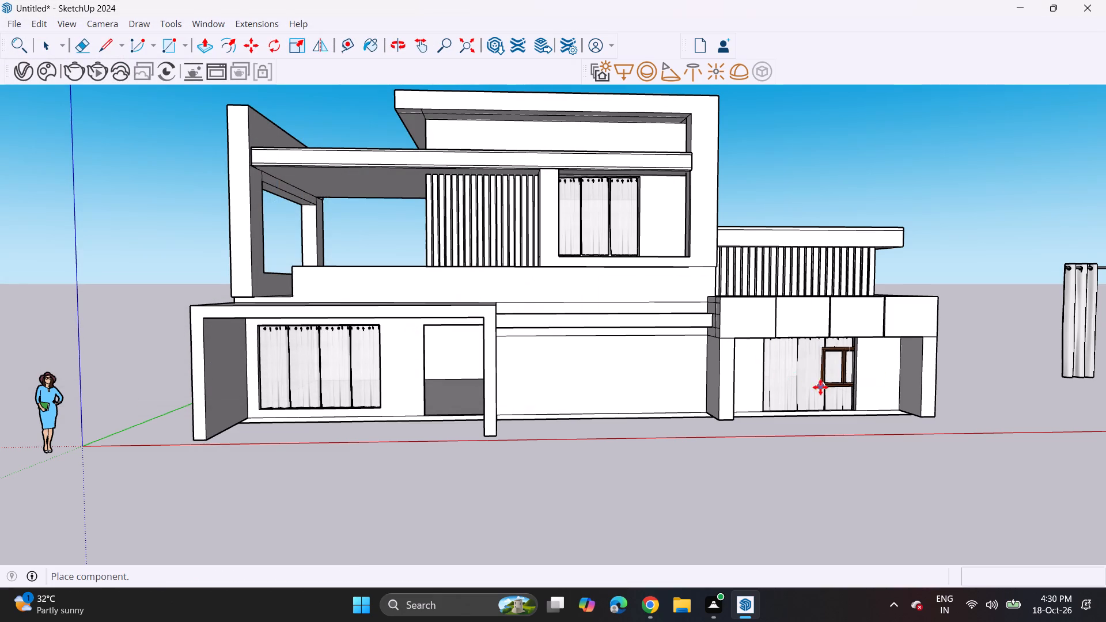
pyautogui.scroll(8, 813, 387)
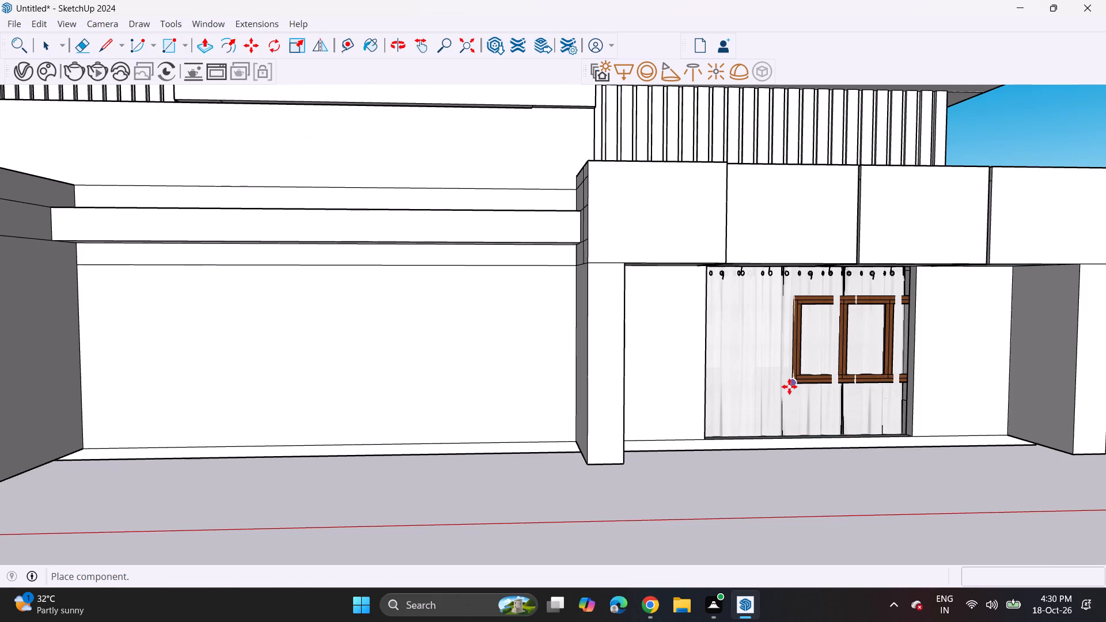
pyautogui.moveTo(789, 386); pyautogui.dragTo(747, 384, button='middle')
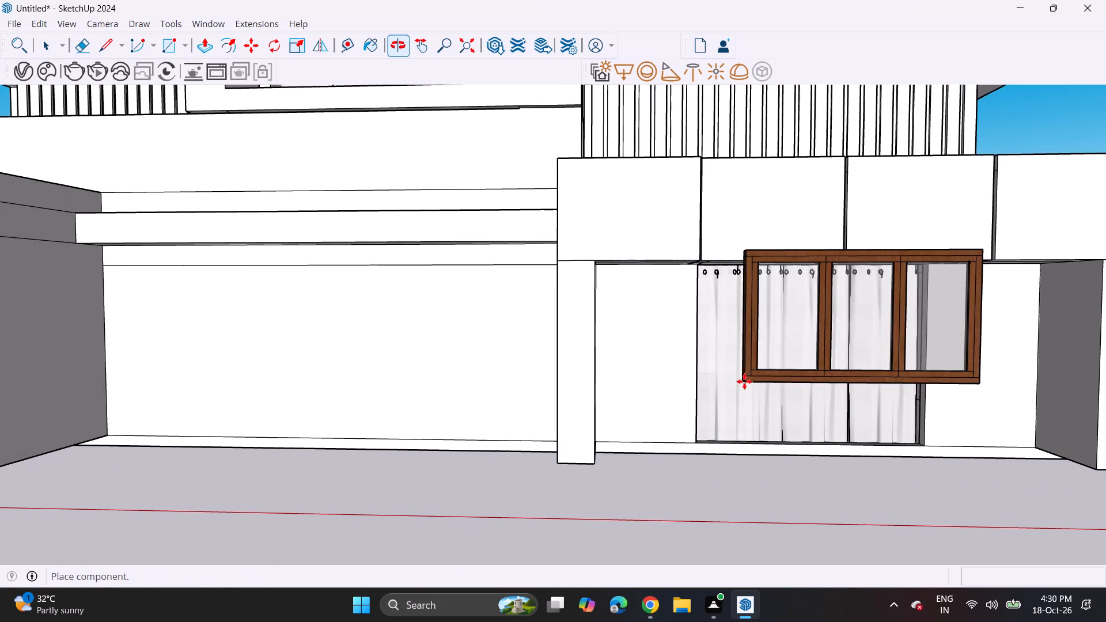
pyautogui.scroll(4, 744, 381)
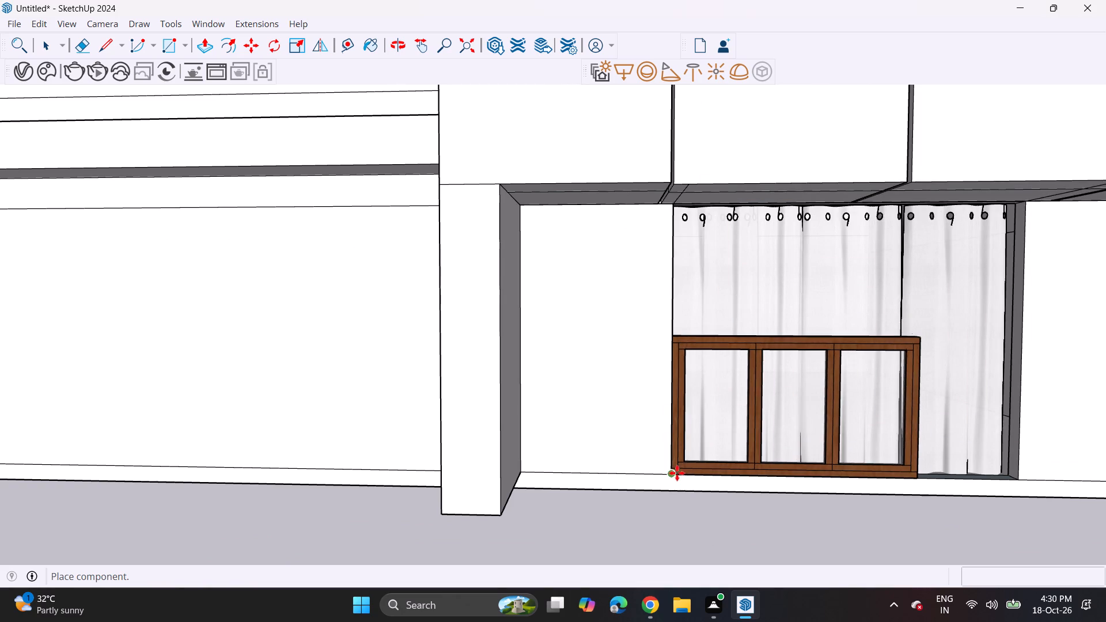
pyautogui.click(673, 473)
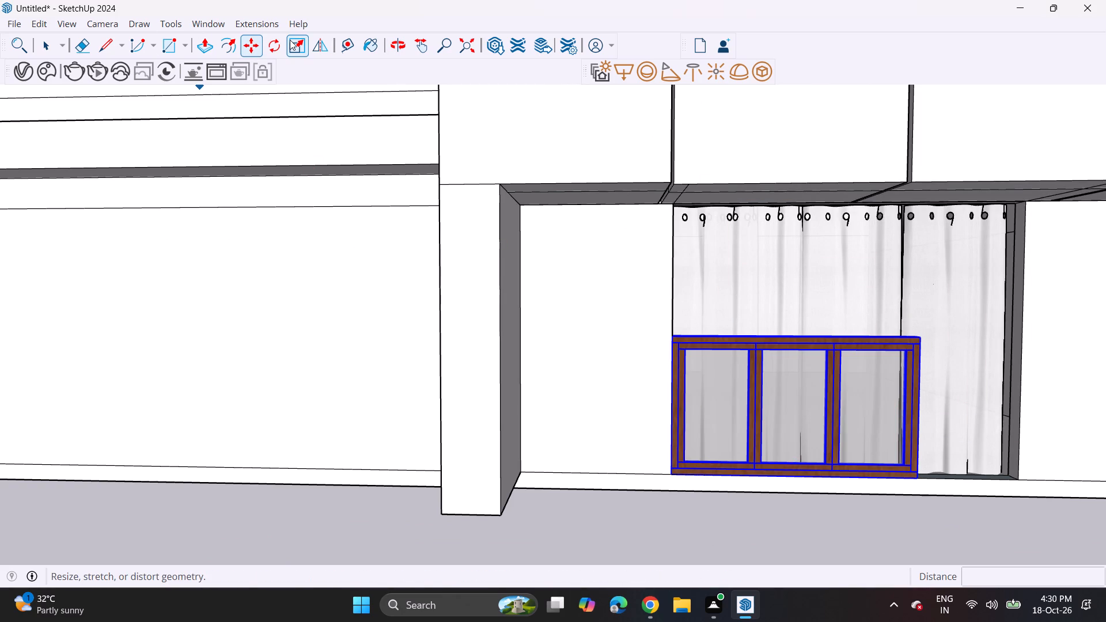
# Scale the placed wooden window uniformly by about 1.38 to match the width of the opening.
pyautogui.click(290, 40)
pyautogui.click(926, 335)
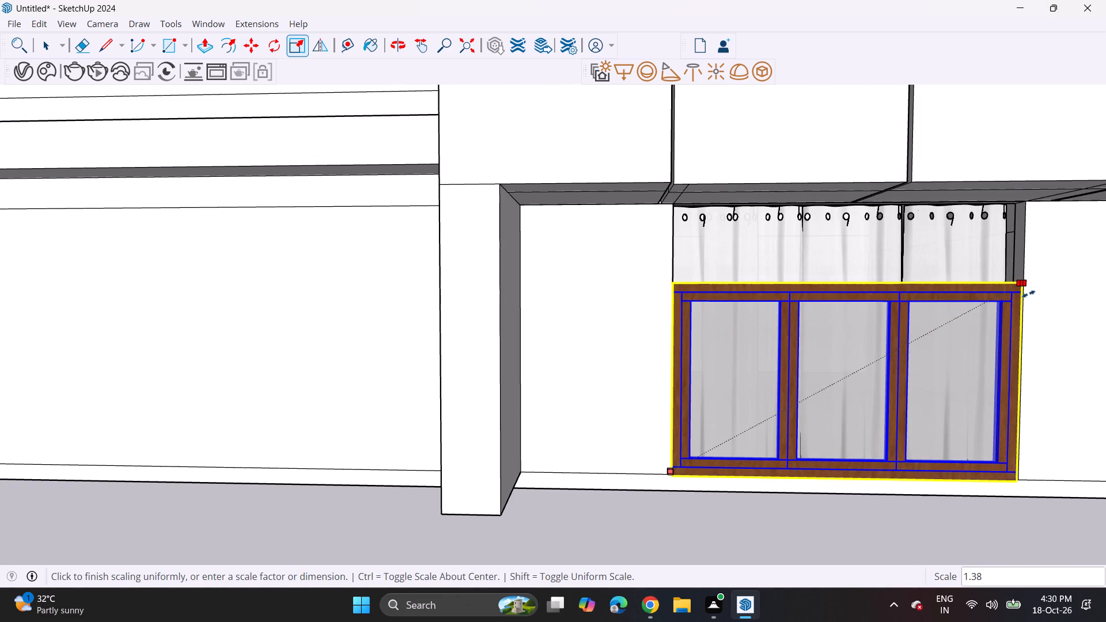
pyautogui.click(1028, 294)
# Stretch the wooden window's height by about 1.41 up to the top of the opening, and deselect it.
pyautogui.moveTo(853, 282); pyautogui.dragTo(766, 327, button='middle')
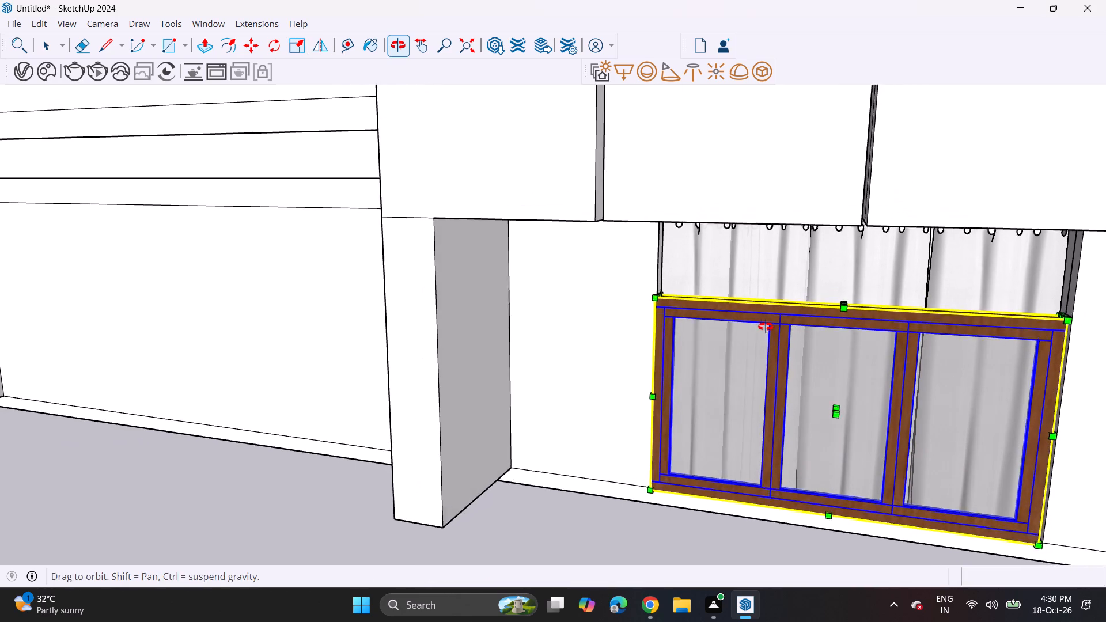
pyautogui.moveTo(766, 327); pyautogui.dragTo(764, 327, button='middle')
pyautogui.scroll(3, 876, 289)
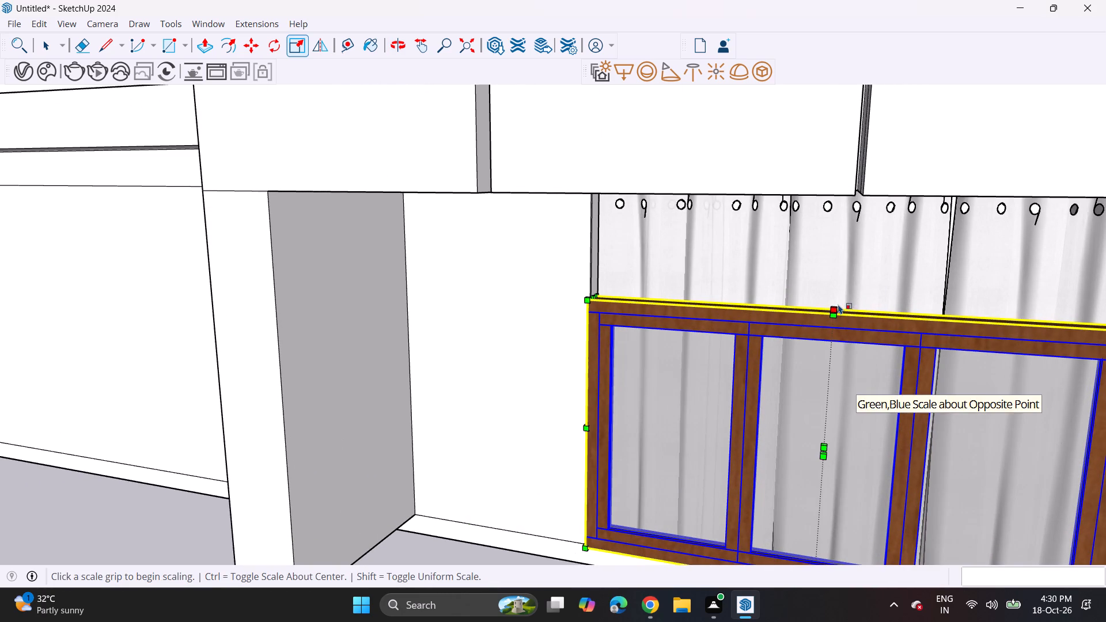
pyautogui.click(835, 308)
pyautogui.scroll(-4, 851, 260)
pyautogui.moveTo(850, 261); pyautogui.dragTo(884, 211, button='middle')
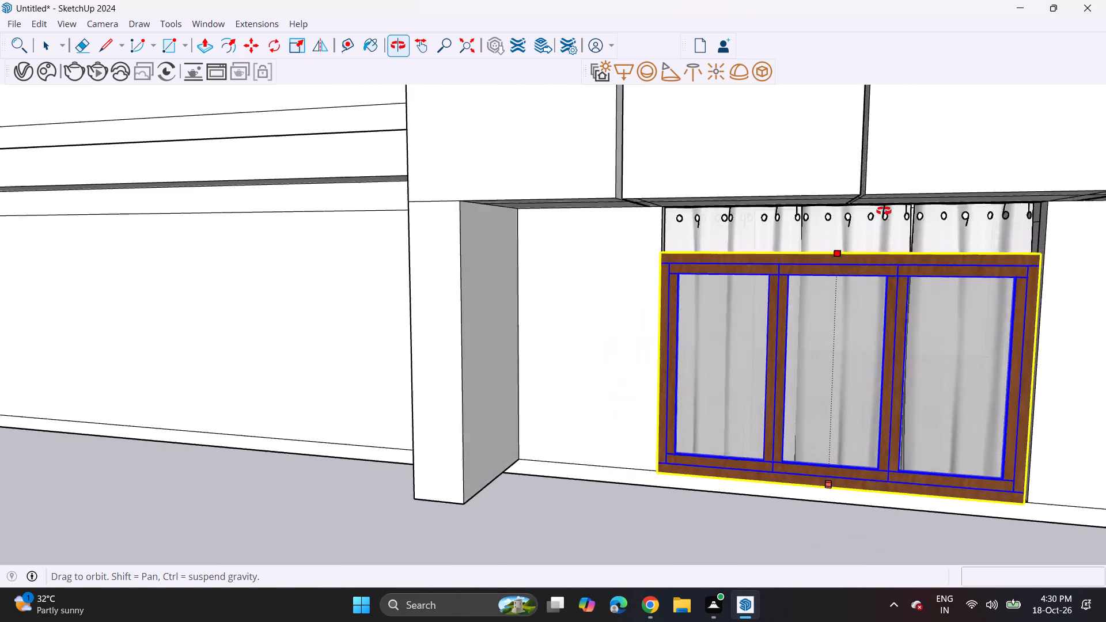
pyautogui.moveTo(884, 211); pyautogui.dragTo(898, 180, button='middle')
pyautogui.click(912, 192)
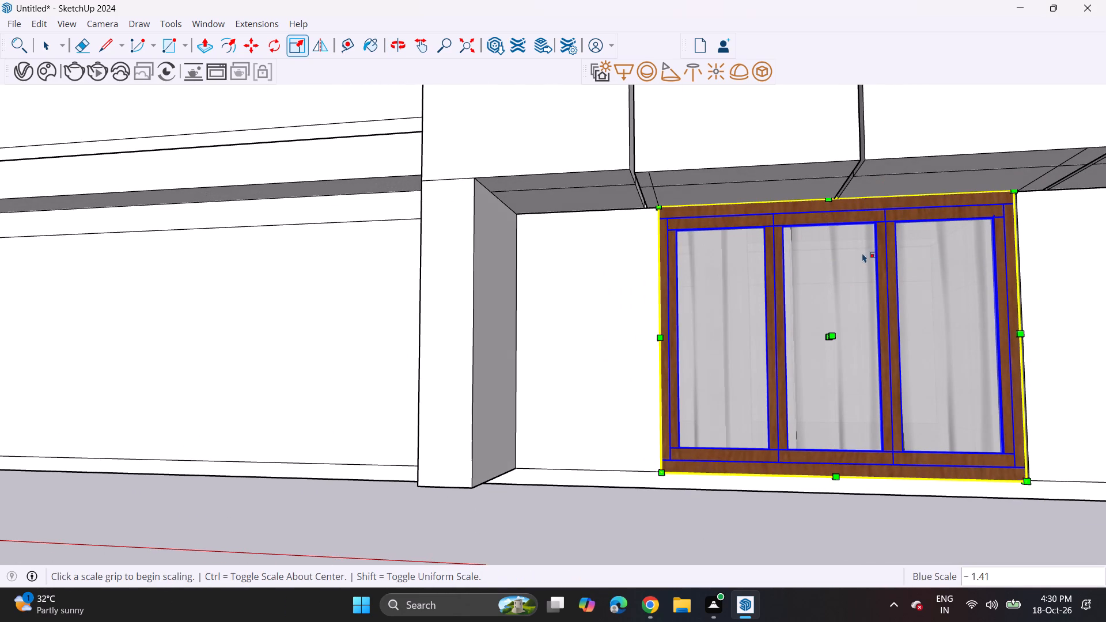
pyautogui.press('space')
pyautogui.click(696, 499)
# Copy the ground-floor wooden window up to the upper-floor recess with the curtained opening.
pyautogui.scroll(-7, 691, 491)
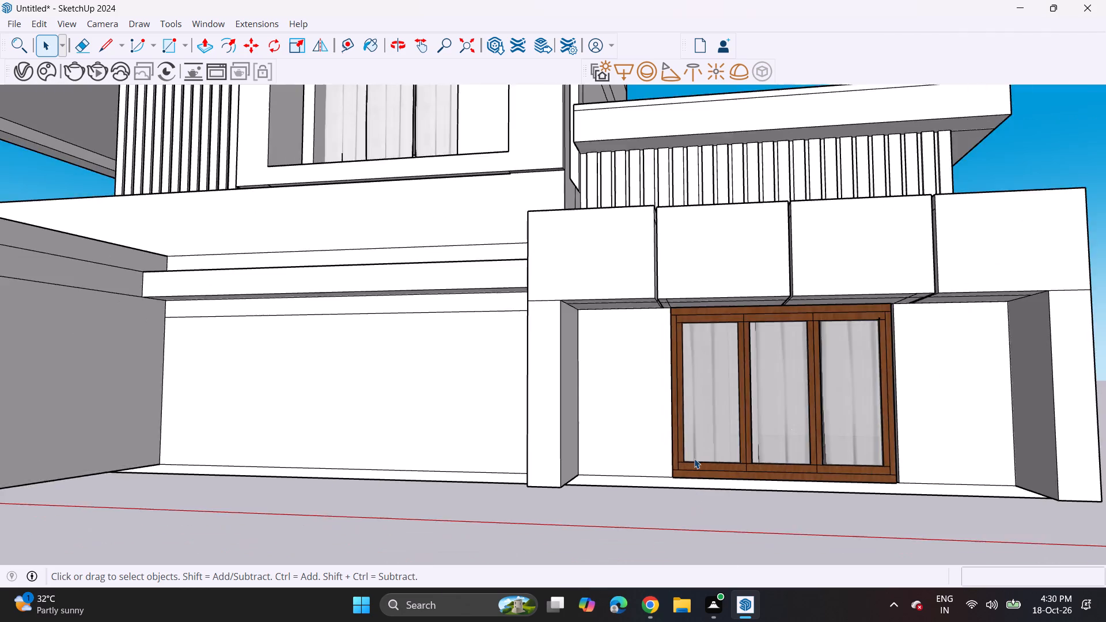
pyautogui.scroll(-1, 694, 458)
pyautogui.moveTo(688, 437); pyautogui.dragTo(710, 436, button='middle')
pyautogui.keyDown('shift'); pyautogui.moveTo(763, 444); pyautogui.dragTo(915, 500, button='middle'); pyautogui.keyUp('shift')
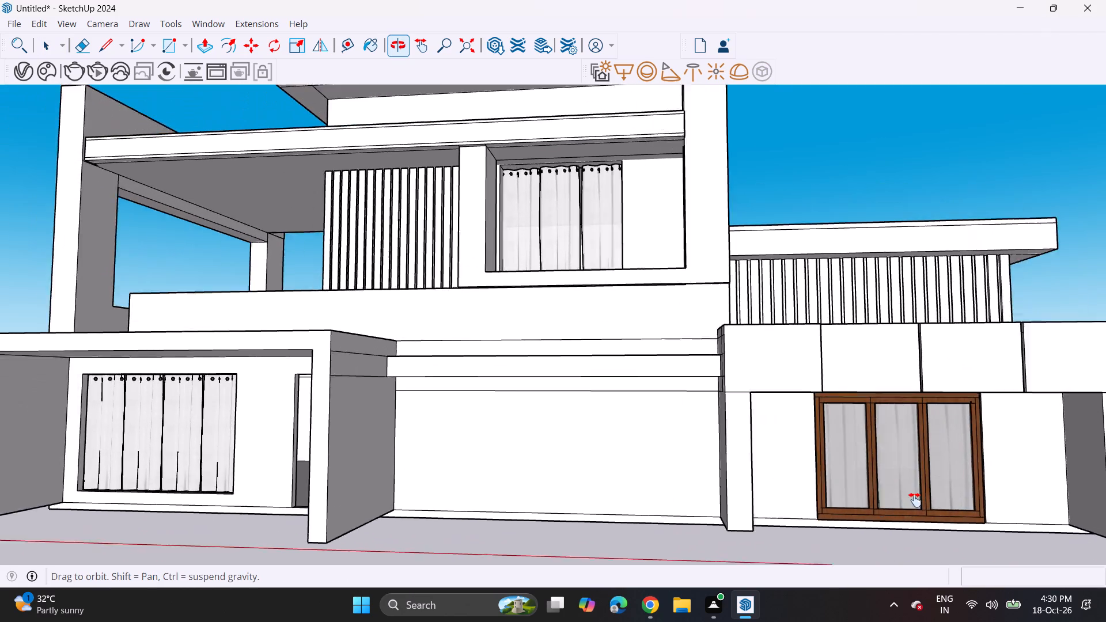
pyautogui.keyDown('shift'); pyautogui.moveTo(915, 500); pyautogui.dragTo(984, 461, button='middle'); pyautogui.keyUp('shift')
pyautogui.scroll(-4, 981, 451)
pyautogui.moveTo(963, 447); pyautogui.dragTo(976, 466, button='middle')
pyautogui.scroll(2, 1001, 473)
pyautogui.click(993, 468)
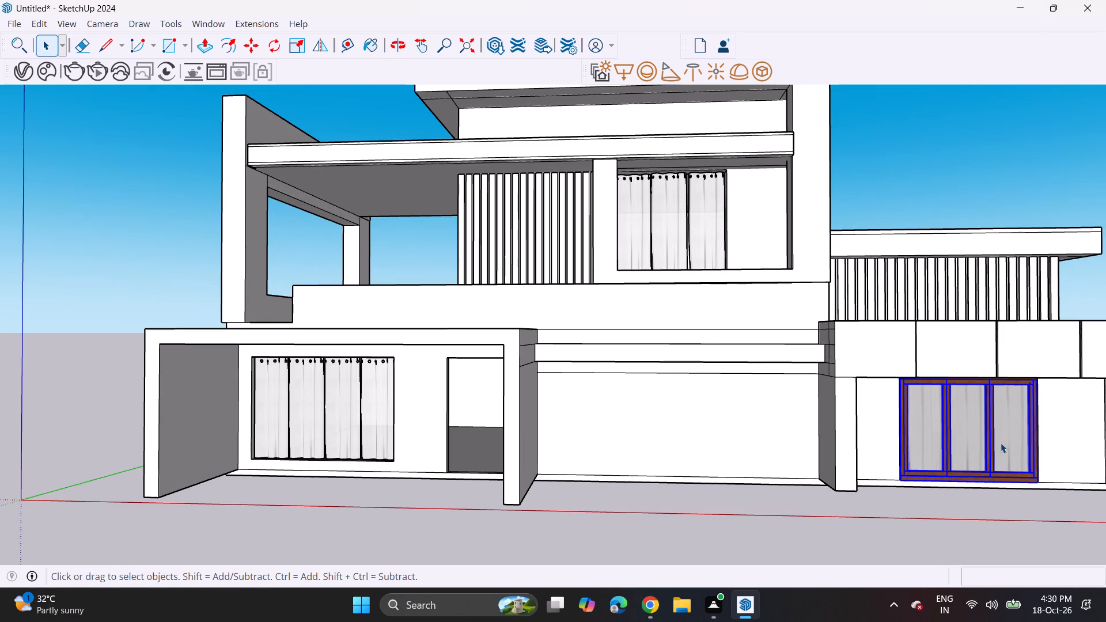
pyautogui.press('m')
pyautogui.click(1037, 377)
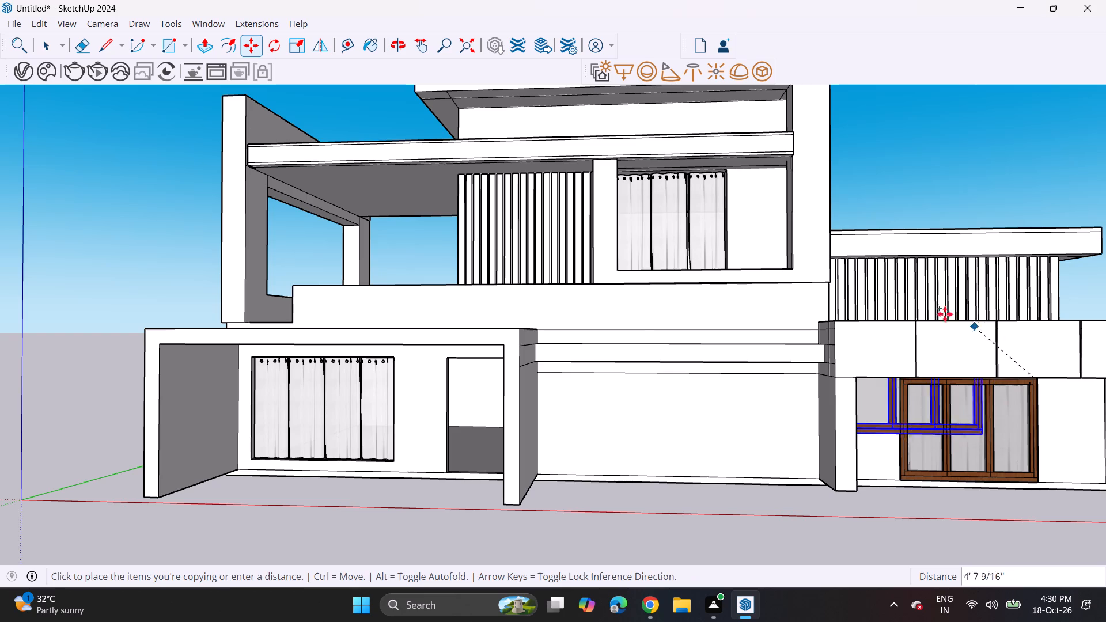
pyautogui.moveTo(687, 149); pyautogui.dragTo(718, 204, button='middle')
pyautogui.scroll(9, 717, 206)
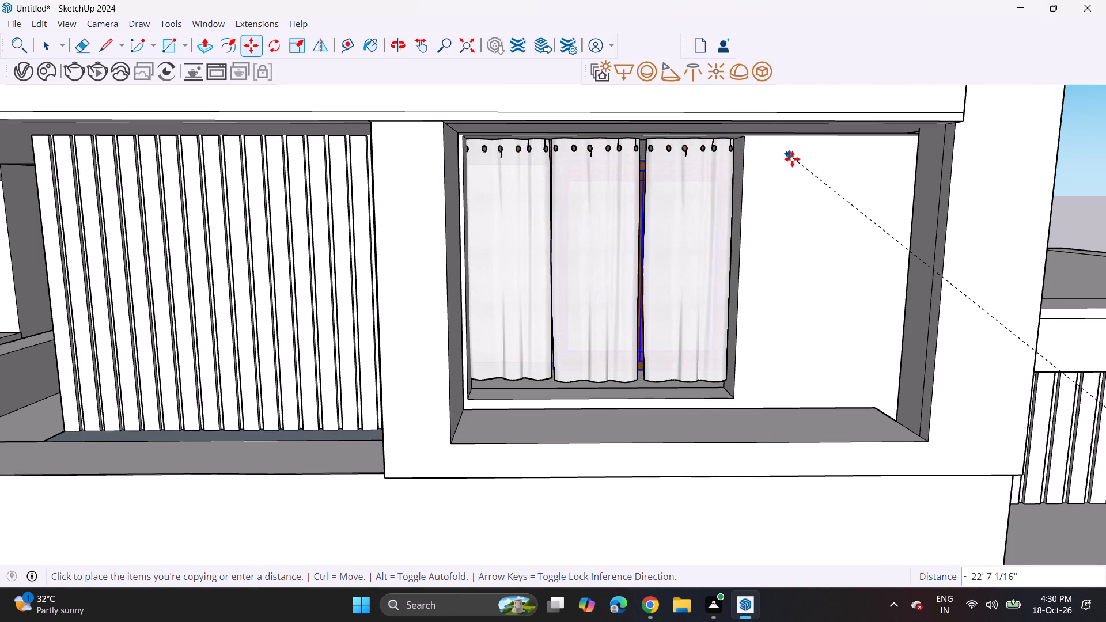
pyautogui.click(974, 173)
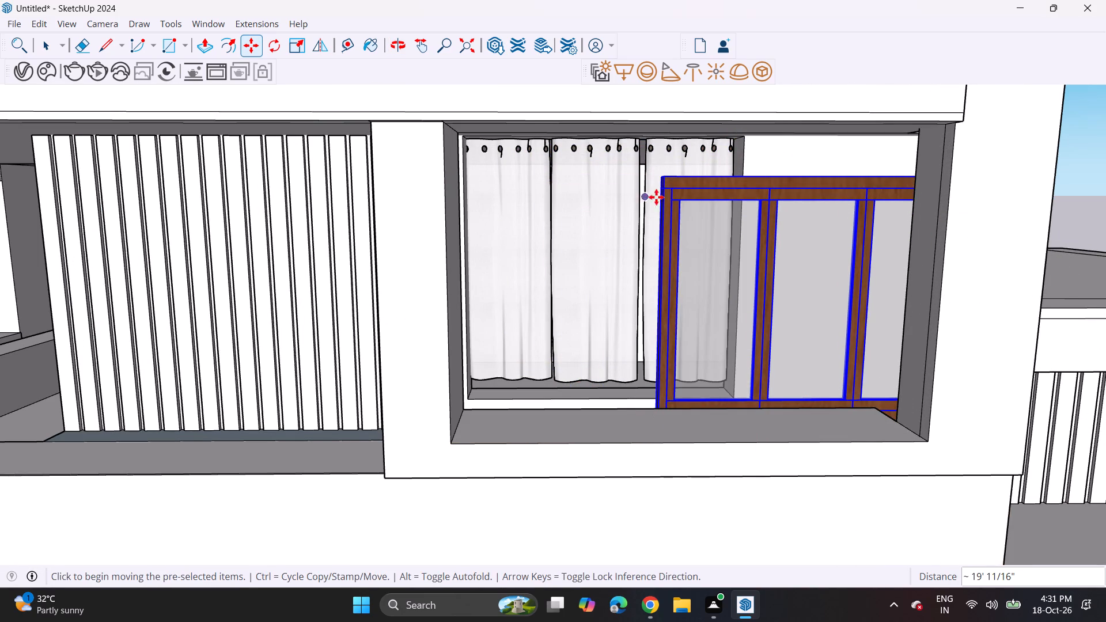
# Move the copied window about 5' 8 3/4" so its upper-left corner meets the upper-floor opening's upper-left corner.
pyautogui.click(662, 180)
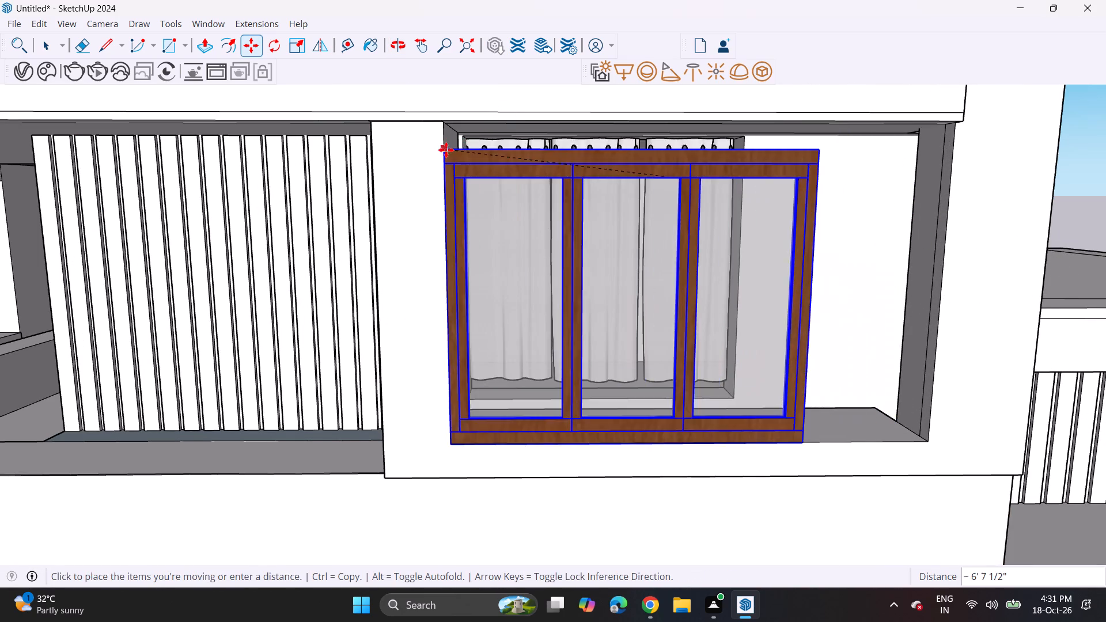
pyautogui.click(466, 134)
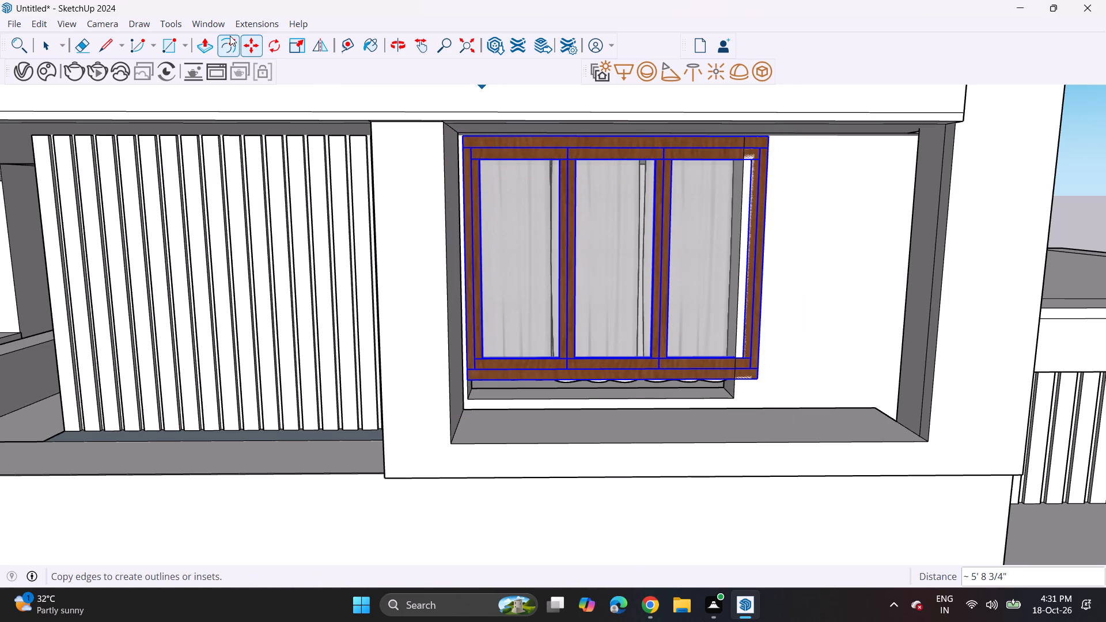
# Scale the upper-floor window's width by about 0.92 to the side edge of its opening.
pyautogui.click(302, 41)
pyautogui.moveTo(761, 191); pyautogui.dragTo(682, 207, button='middle')
pyautogui.scroll(3, 774, 272)
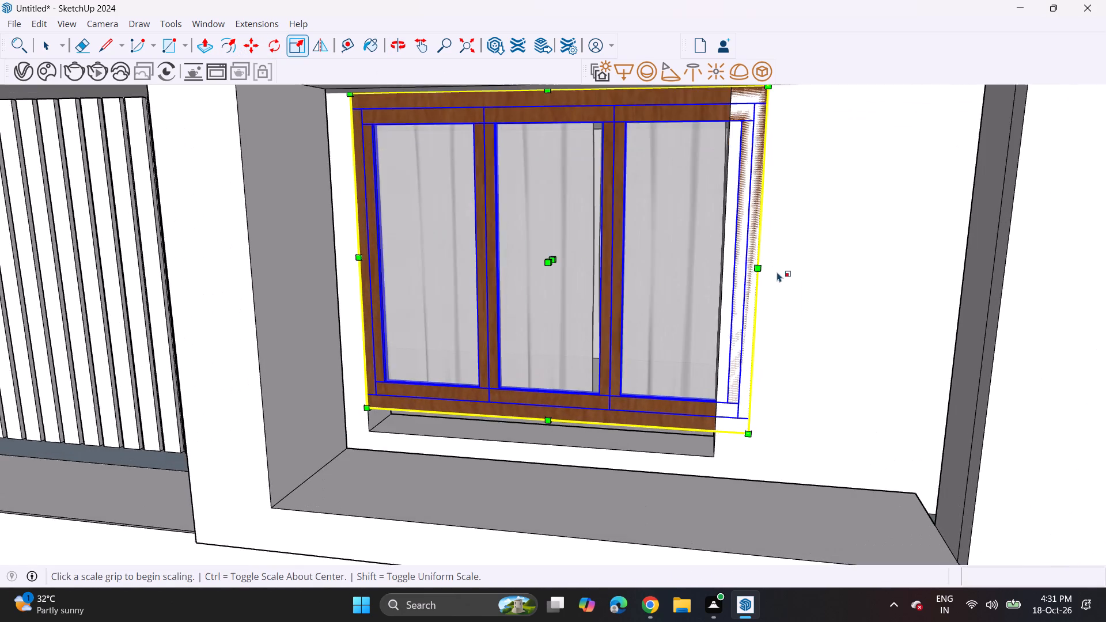
pyautogui.moveTo(772, 272); pyautogui.dragTo(669, 300, button='middle')
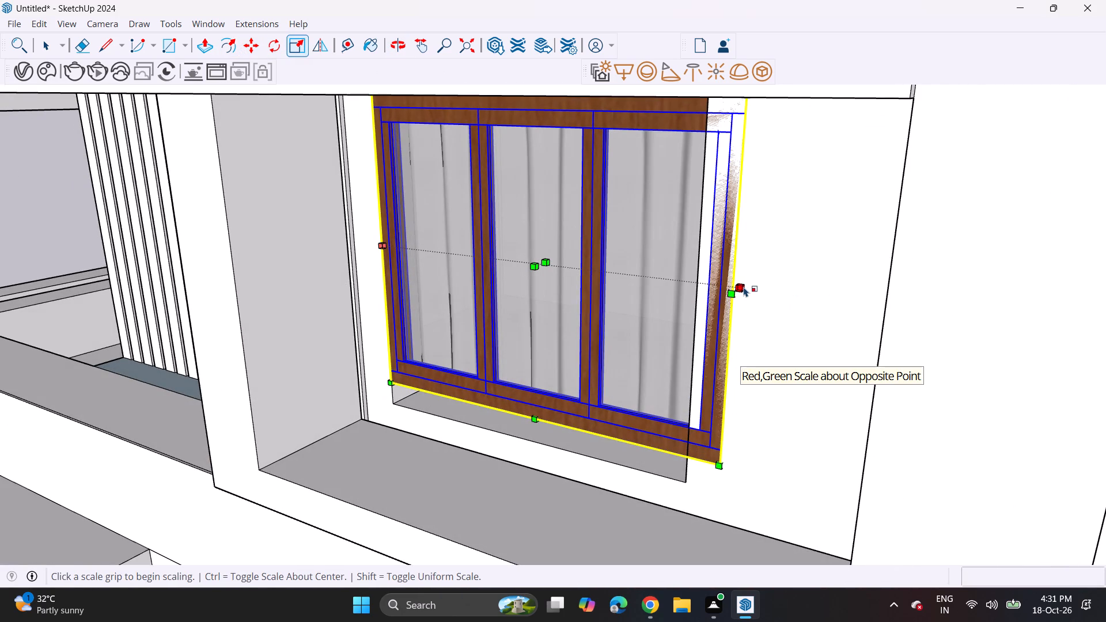
pyautogui.click(740, 291)
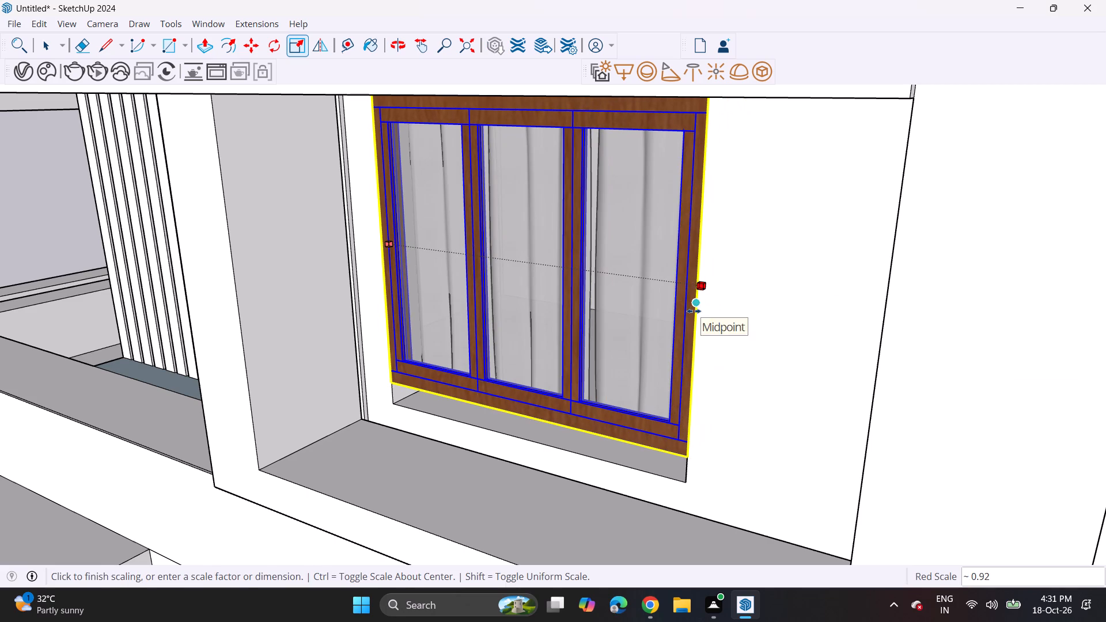
pyautogui.click(694, 311)
# Stretch the upper-floor window downward by about 1.08 to the bottom edge of its opening, and deselect it.
pyautogui.moveTo(452, 450); pyautogui.dragTo(514, 365, button='middle')
pyautogui.scroll(7, 558, 391)
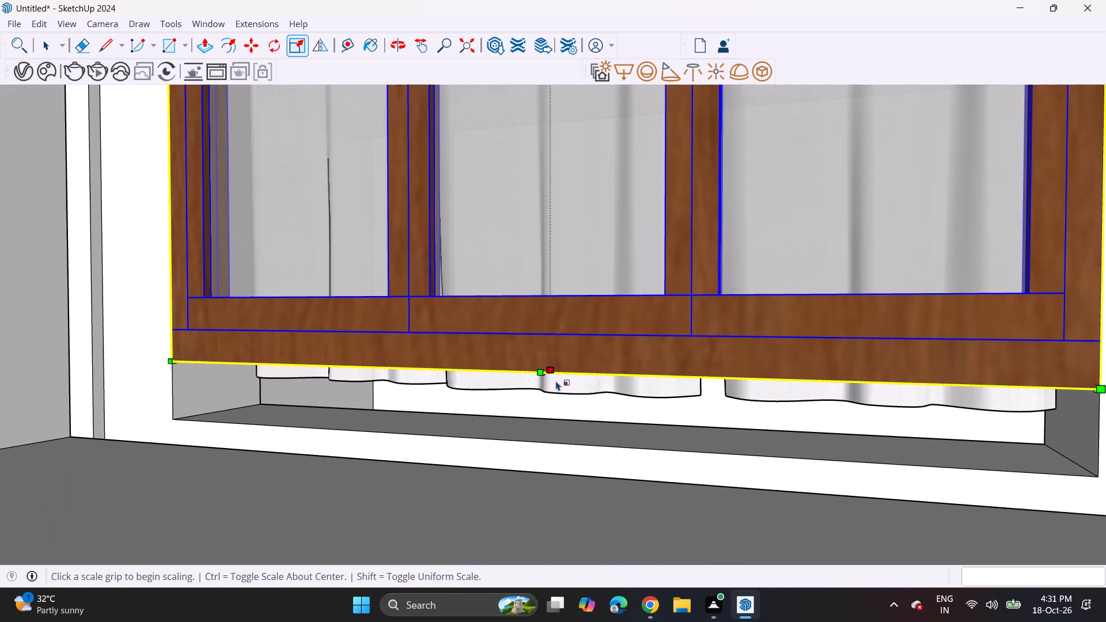
pyautogui.click(550, 371)
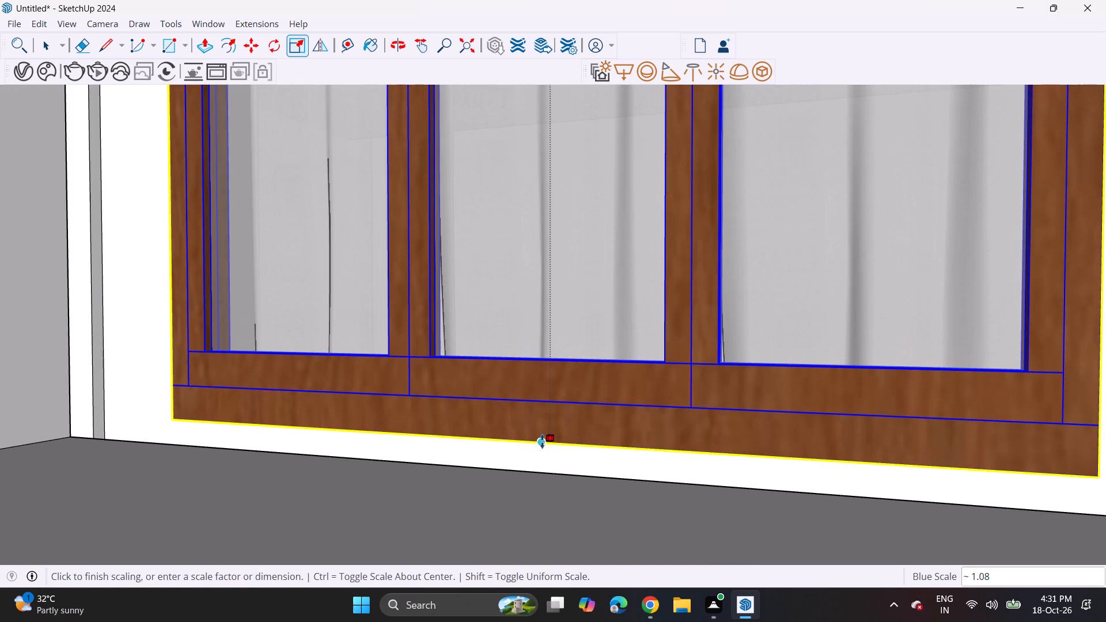
pyautogui.click(542, 441)
pyautogui.scroll(-18, 507, 377)
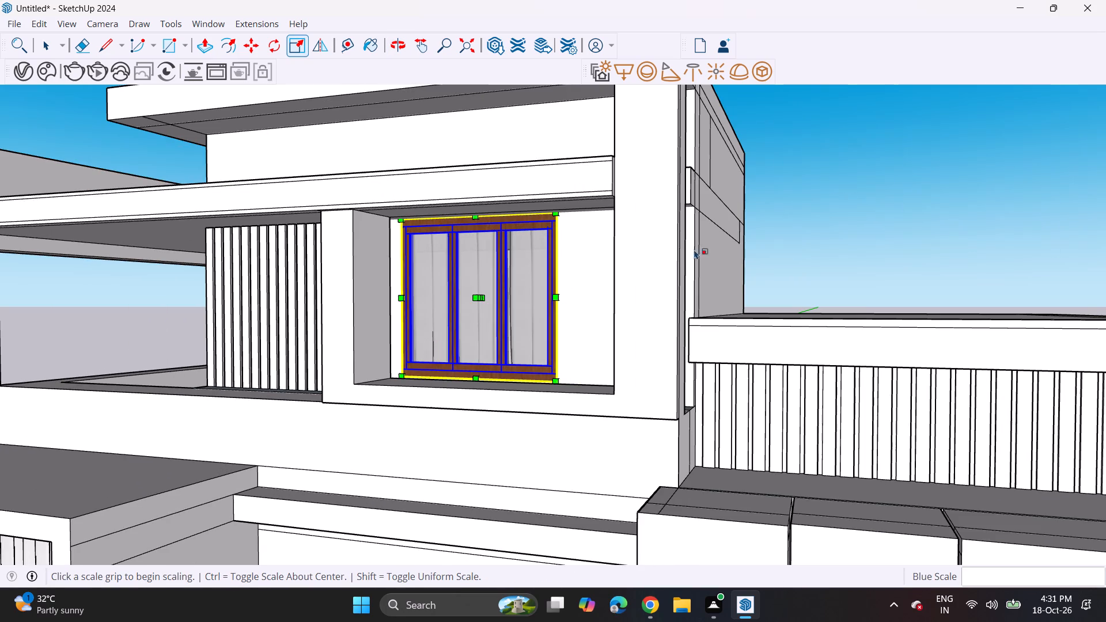
pyautogui.press('space')
pyautogui.click(779, 220)
# Copy the upper-floor window about 29' 6 1/16" to the lower-left corner of the curtained opening beside the ground-floor doorway.
pyautogui.moveTo(443, 308); pyautogui.dragTo(541, 308, button='middle')
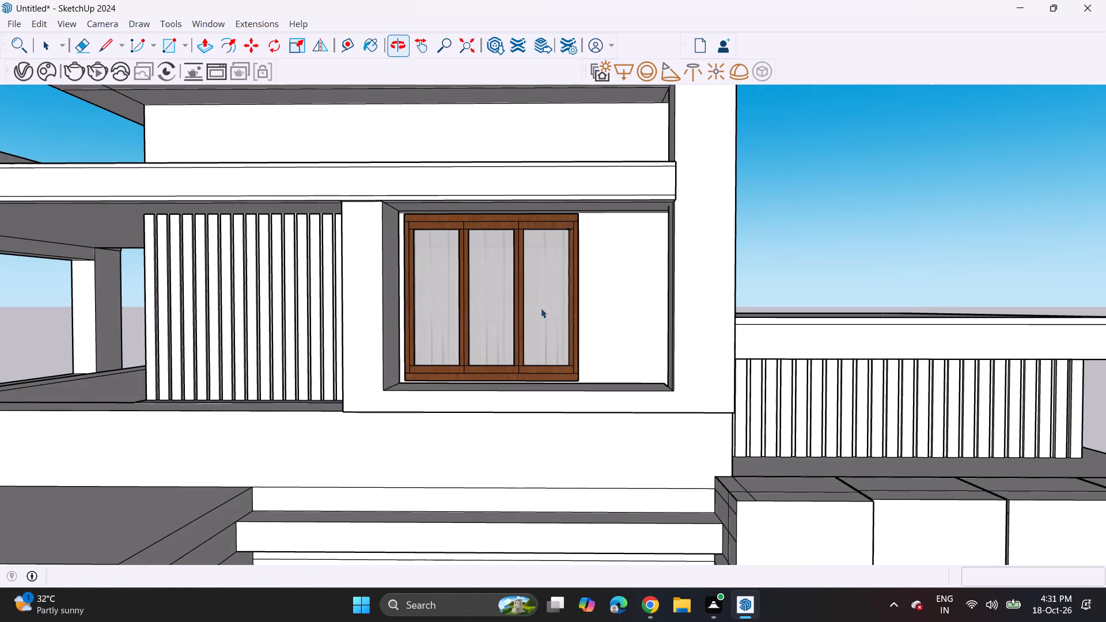
pyautogui.scroll(-3, 510, 308)
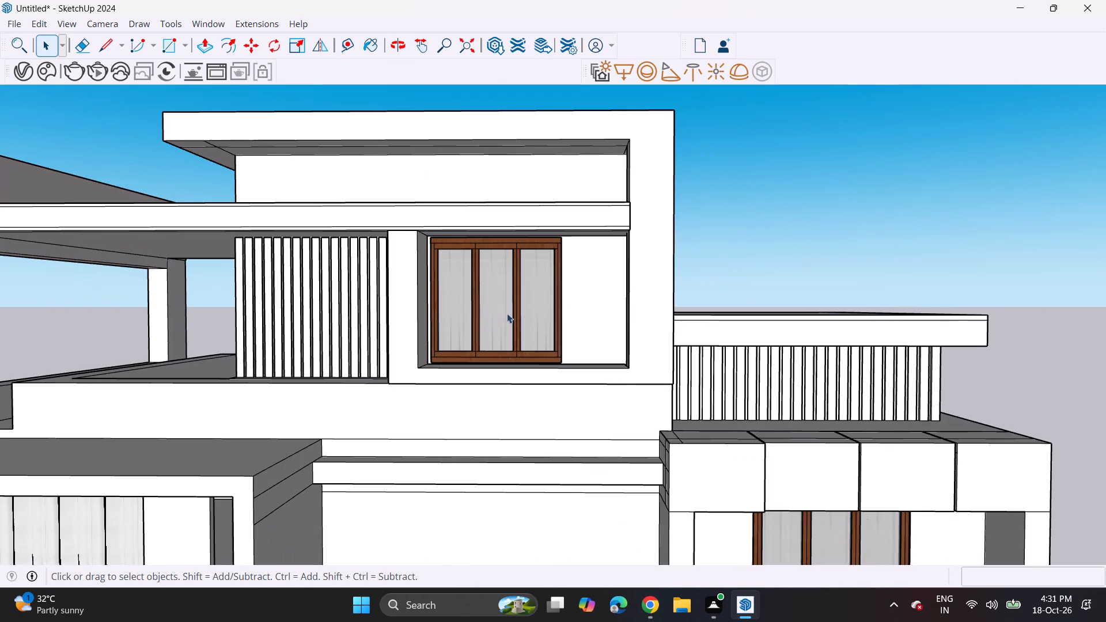
pyautogui.keyDown('shift'); pyautogui.moveTo(437, 327); pyautogui.dragTo(620, 280, button='middle'); pyautogui.keyUp('shift')
pyautogui.moveTo(707, 246); pyautogui.dragTo(703, 282, button='middle')
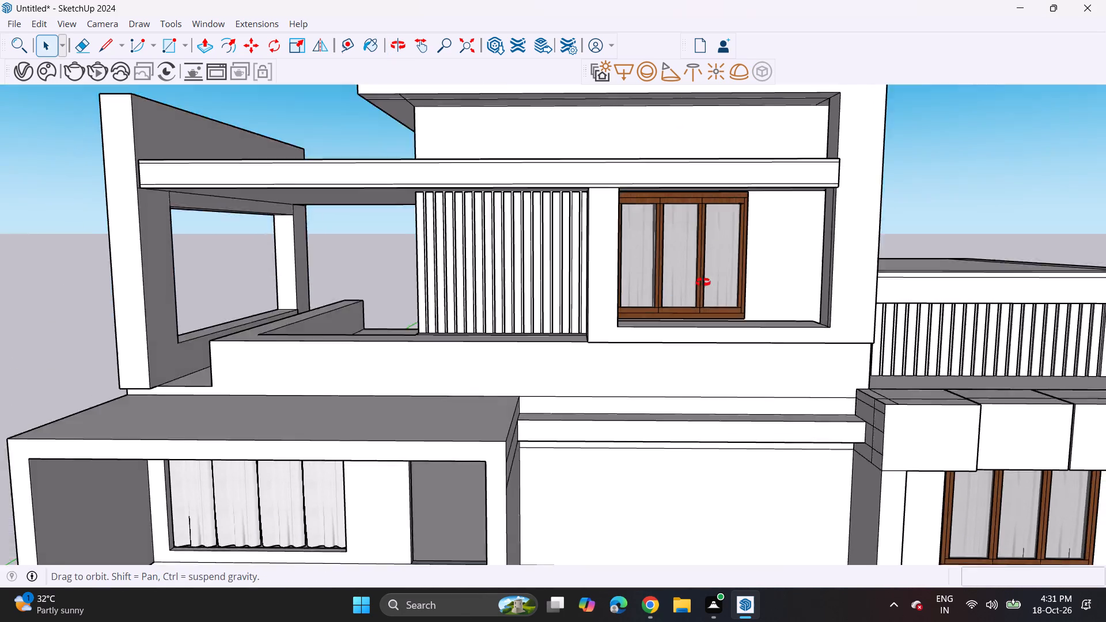
pyautogui.moveTo(703, 282); pyautogui.dragTo(661, 348, button='middle')
pyautogui.scroll(7, 668, 304)
pyautogui.moveTo(655, 336); pyautogui.dragTo(494, 335, button='middle')
pyautogui.scroll(1, 629, 347)
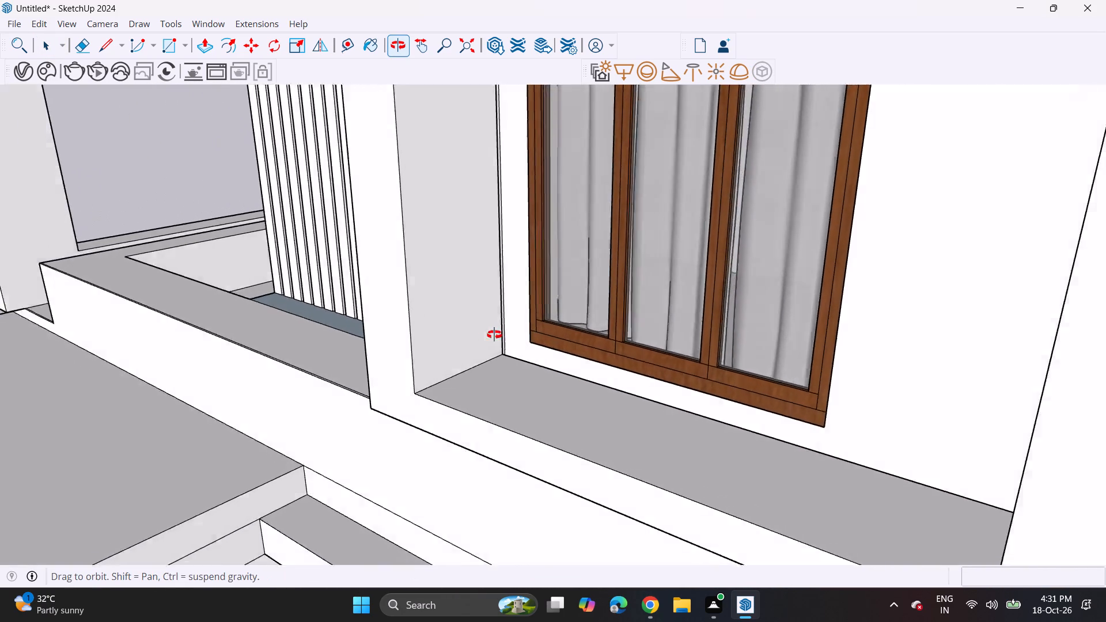
pyautogui.moveTo(494, 335); pyautogui.dragTo(582, 288, button='middle')
pyautogui.scroll(1, 426, 341)
pyautogui.click(587, 328)
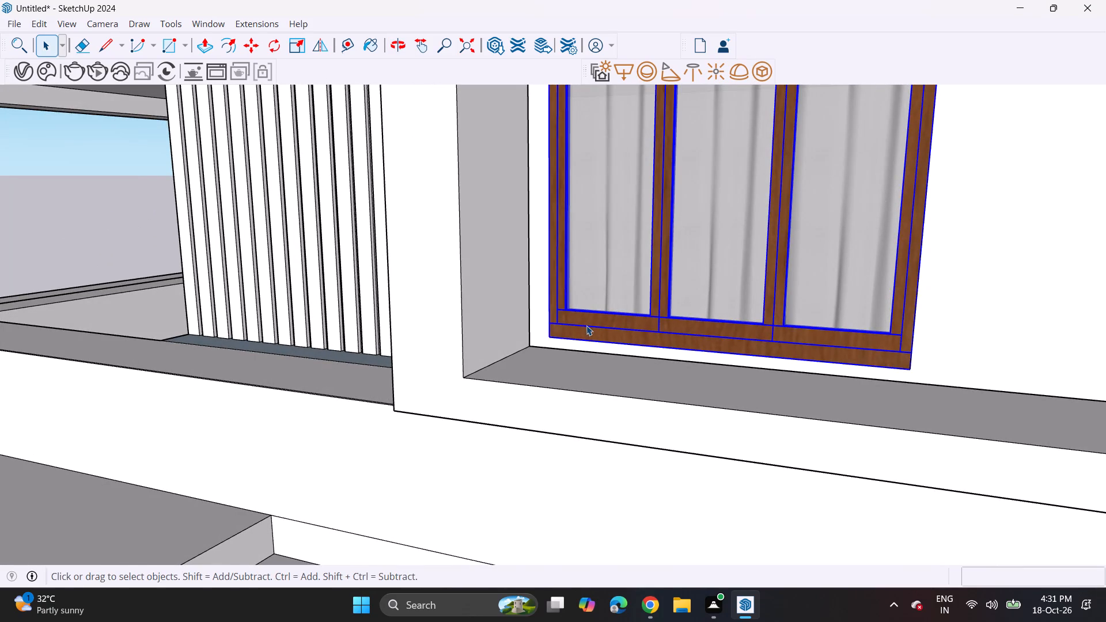
pyautogui.press('m')
pyautogui.click(551, 339)
pyautogui.keyDown('shift'); pyautogui.moveTo(409, 467); pyautogui.dragTo(988, 80, button='middle'); pyautogui.keyUp('shift')
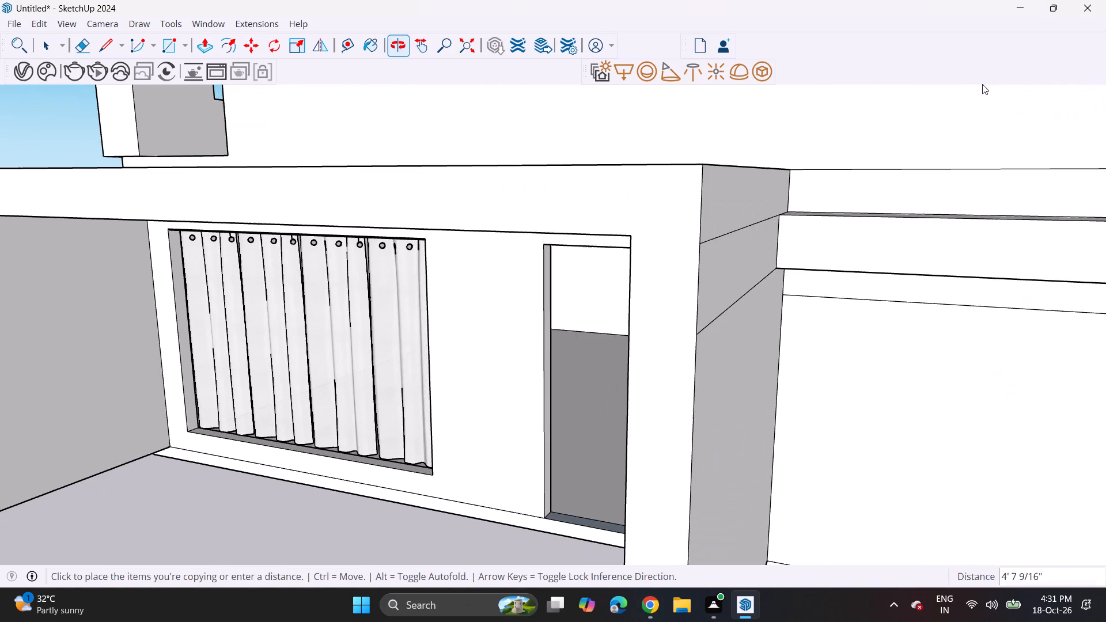
pyautogui.keyDown('shift'); pyautogui.moveTo(335, 422); pyautogui.dragTo(711, 280, button='middle'); pyautogui.keyUp('shift')
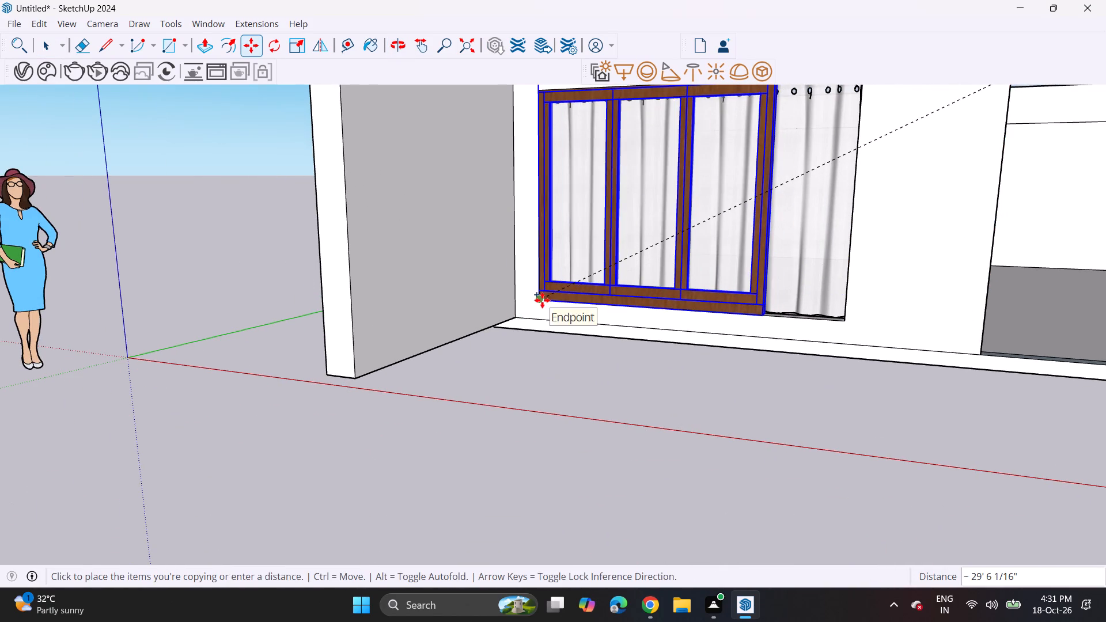
pyautogui.click(542, 300)
# Scale the width of the window beside the ground-floor doorway by about 1.35 to the far side edge of its opening.
pyautogui.moveTo(606, 254); pyautogui.dragTo(657, 271, button='middle')
pyautogui.keyDown('shift'); pyautogui.moveTo(659, 255); pyautogui.dragTo(595, 333, button='middle'); pyautogui.keyUp('shift')
pyautogui.moveTo(575, 285); pyautogui.dragTo(592, 237, button='middle')
pyautogui.scroll(1, 586, 246)
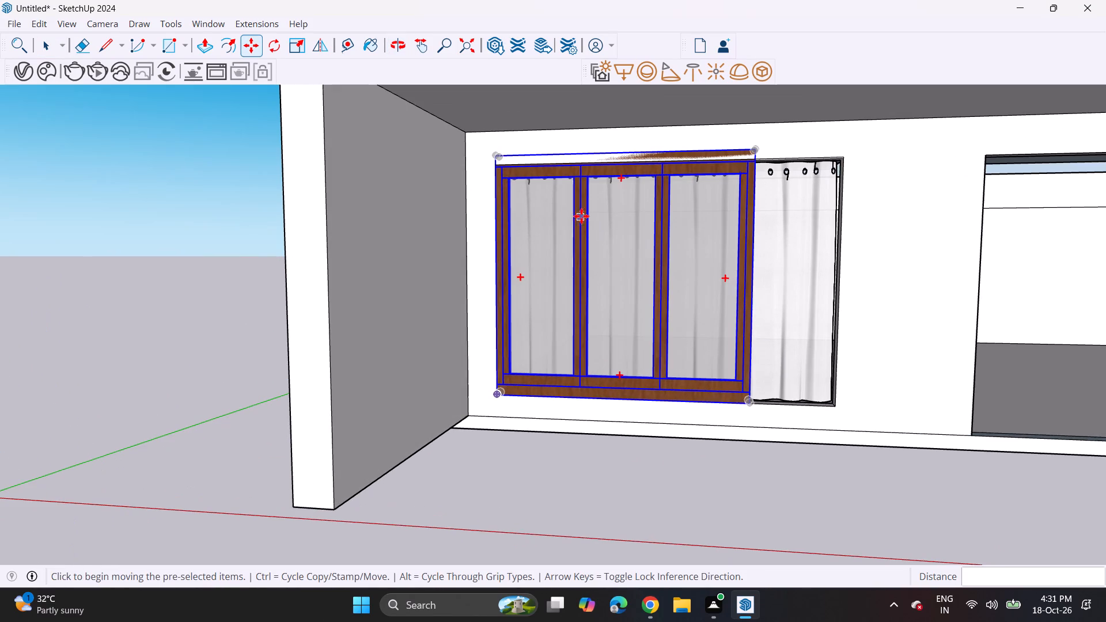
pyautogui.moveTo(751, 283); pyautogui.dragTo(527, 297, button='middle')
pyautogui.moveTo(298, 45); pyautogui.dragTo(305, 49)
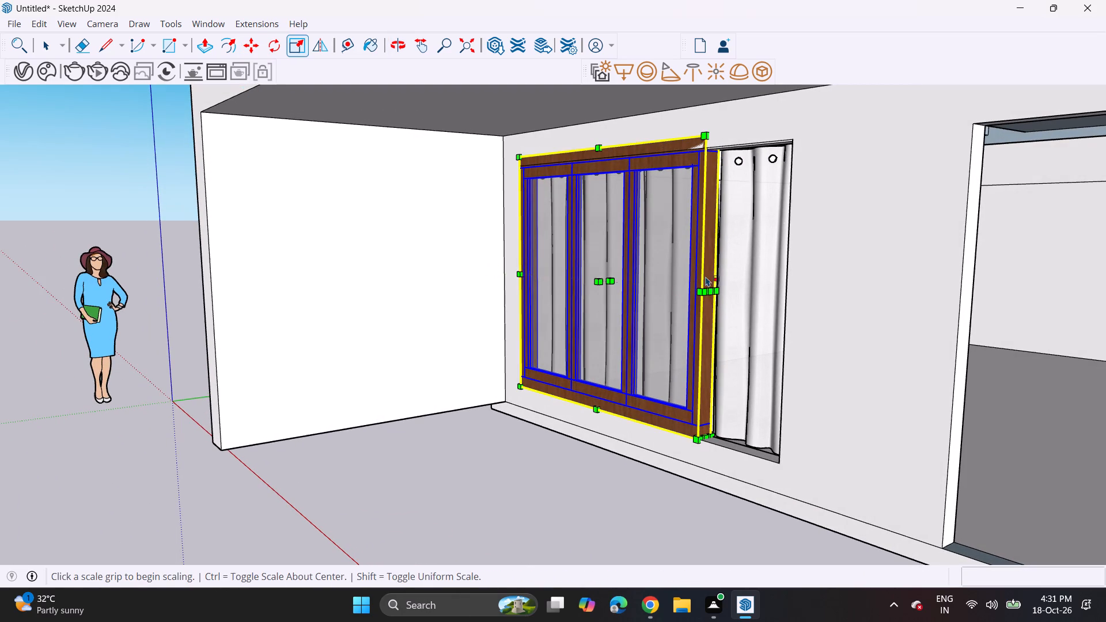
pyautogui.click(713, 291)
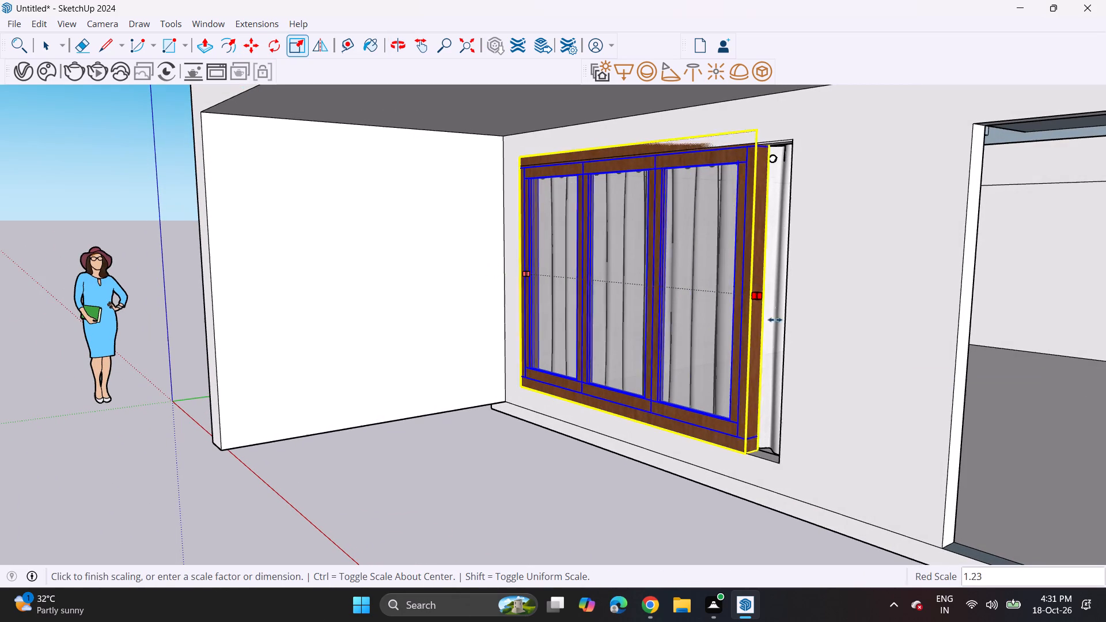
pyautogui.click(797, 357)
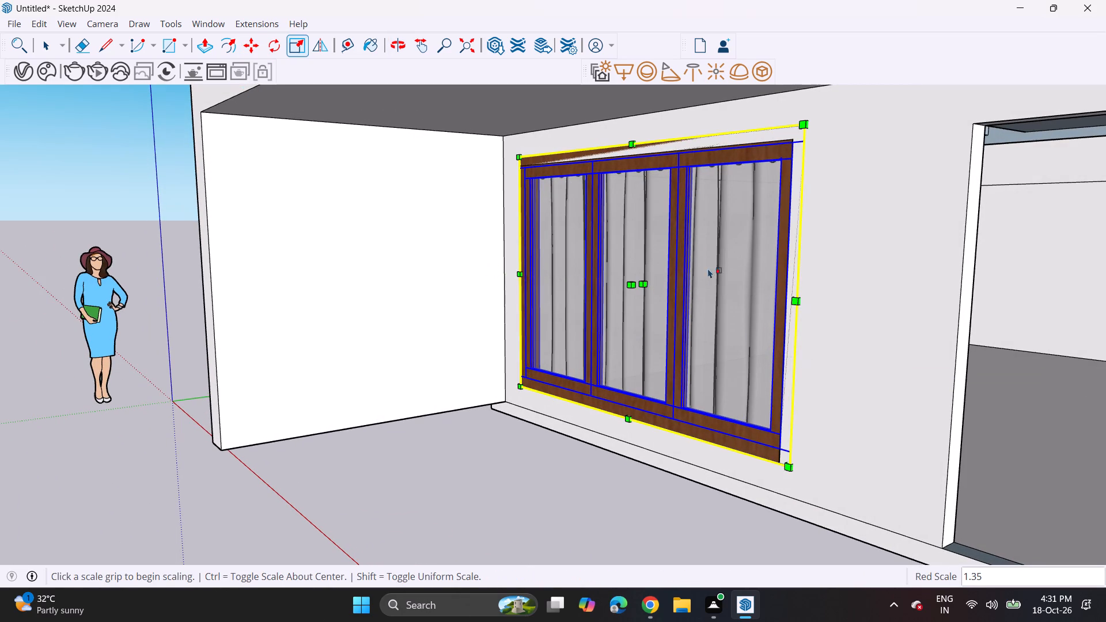
# Stretch the same ground-floor window upward by about 1.01 and downward by about 1.04 to cover its opening's height.
pyautogui.click(642, 143)
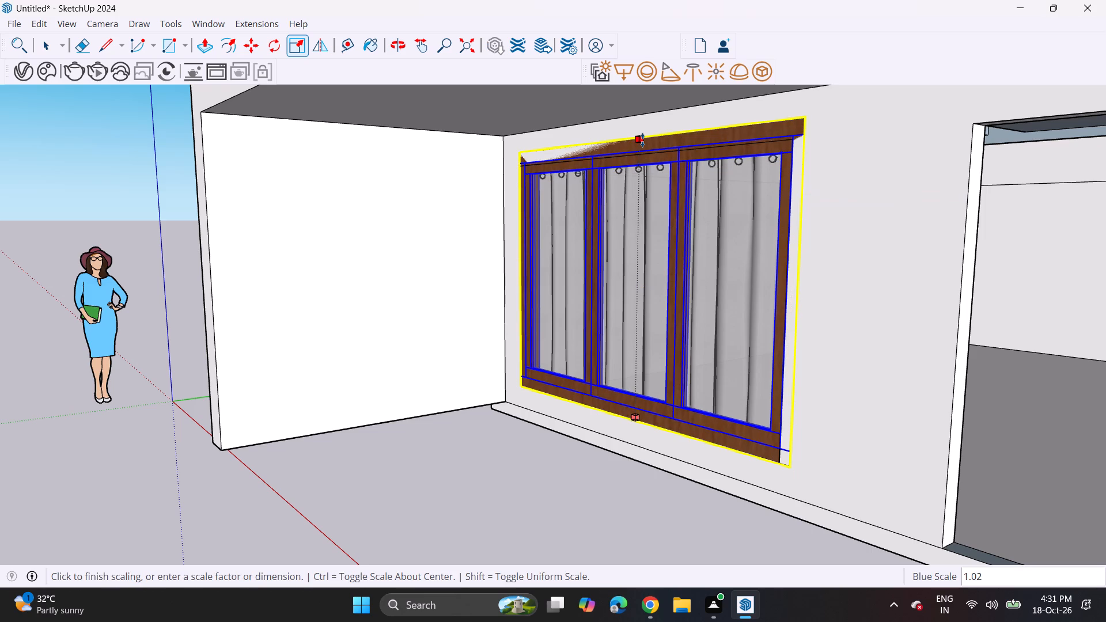
pyautogui.click(649, 143)
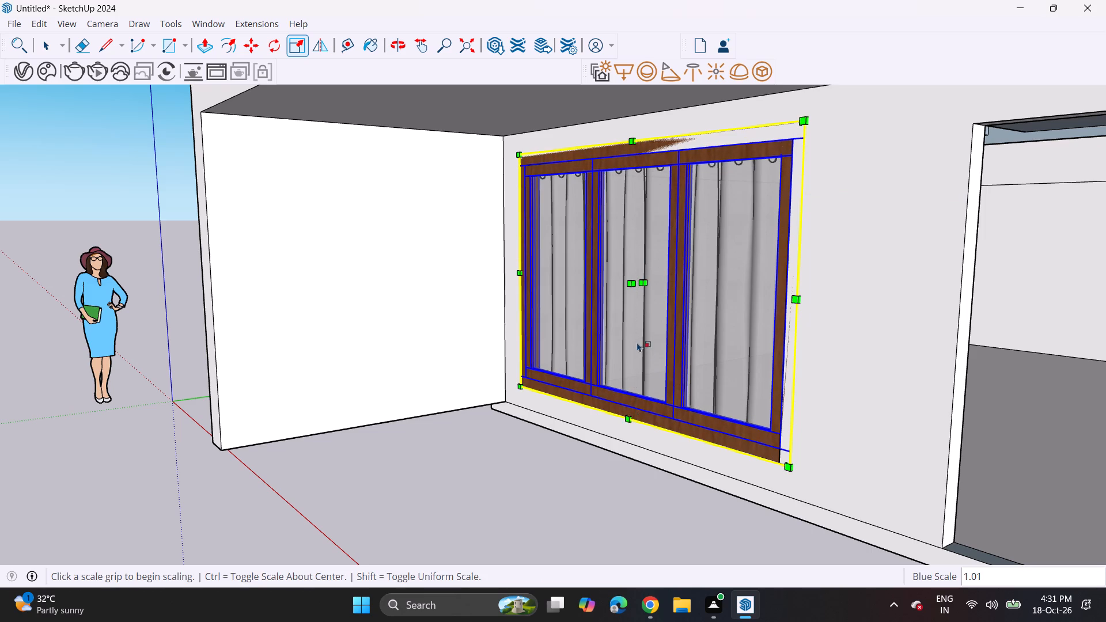
pyautogui.click(638, 416)
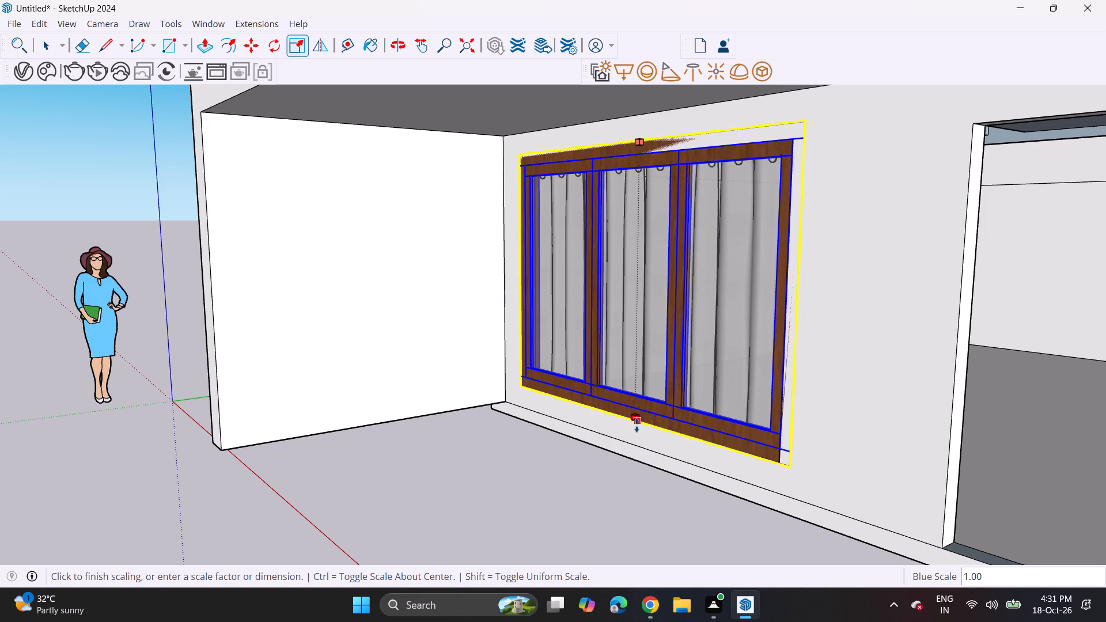
pyautogui.click(637, 430)
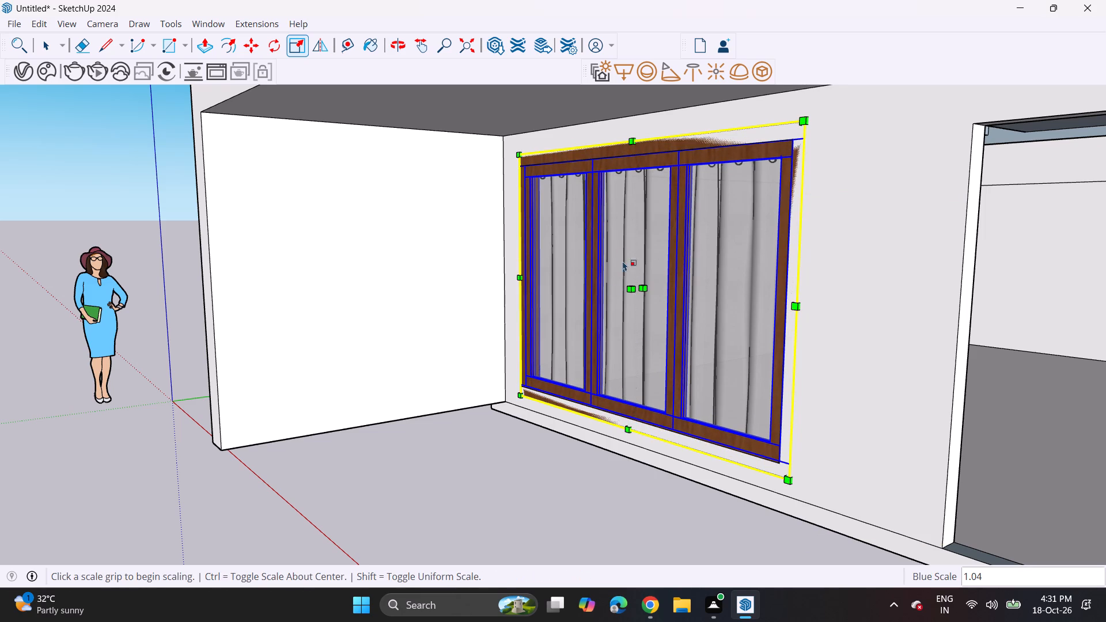
# Move the ground-floor window a few inches by its upper outer corner to adjust its seat in the opening, and deselect it.
pyautogui.click(248, 46)
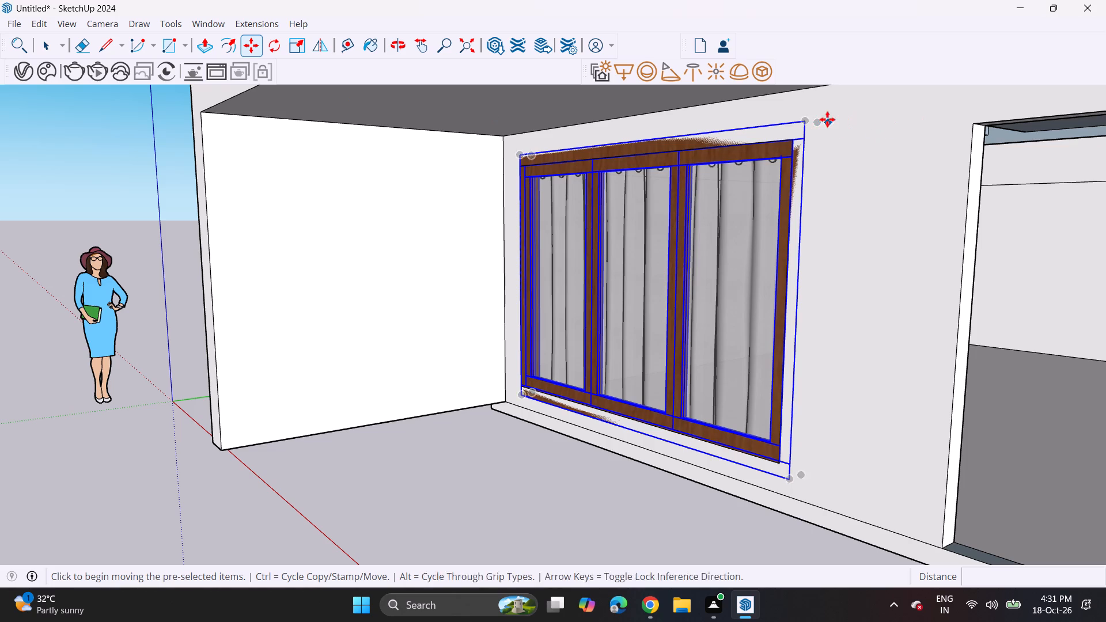
pyautogui.click(808, 122)
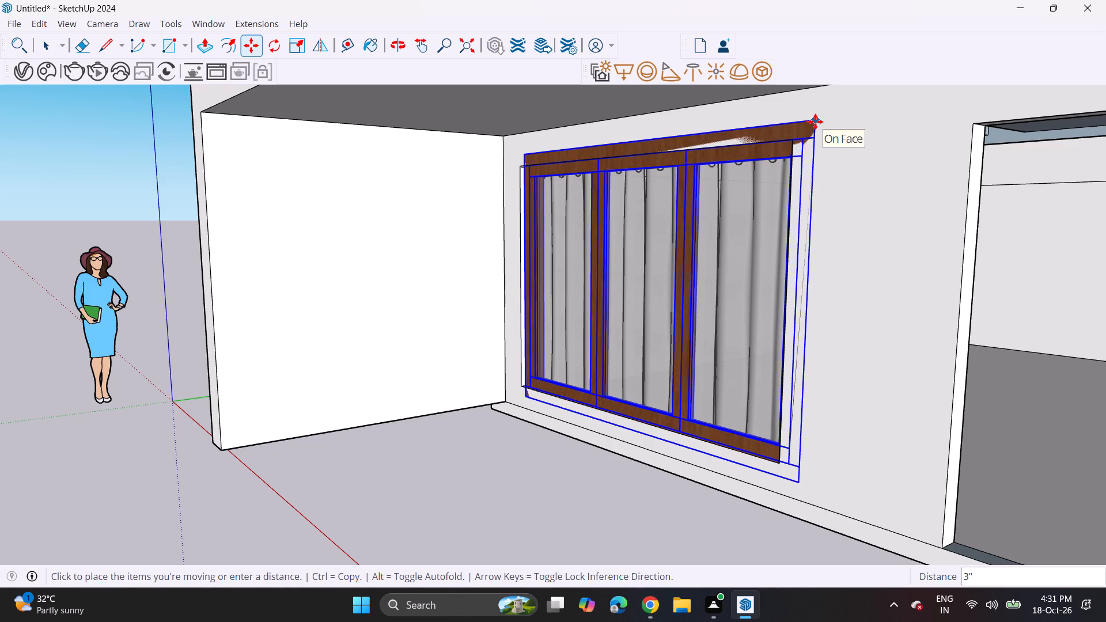
pyautogui.press('Escape')
pyautogui.moveTo(827, 149); pyautogui.dragTo(779, 170, button='middle')
pyautogui.scroll(4, 744, 120)
pyautogui.moveTo(619, 166); pyautogui.dragTo(734, 221, button='middle')
pyautogui.moveTo(792, 222); pyautogui.dragTo(778, 213, button='middle')
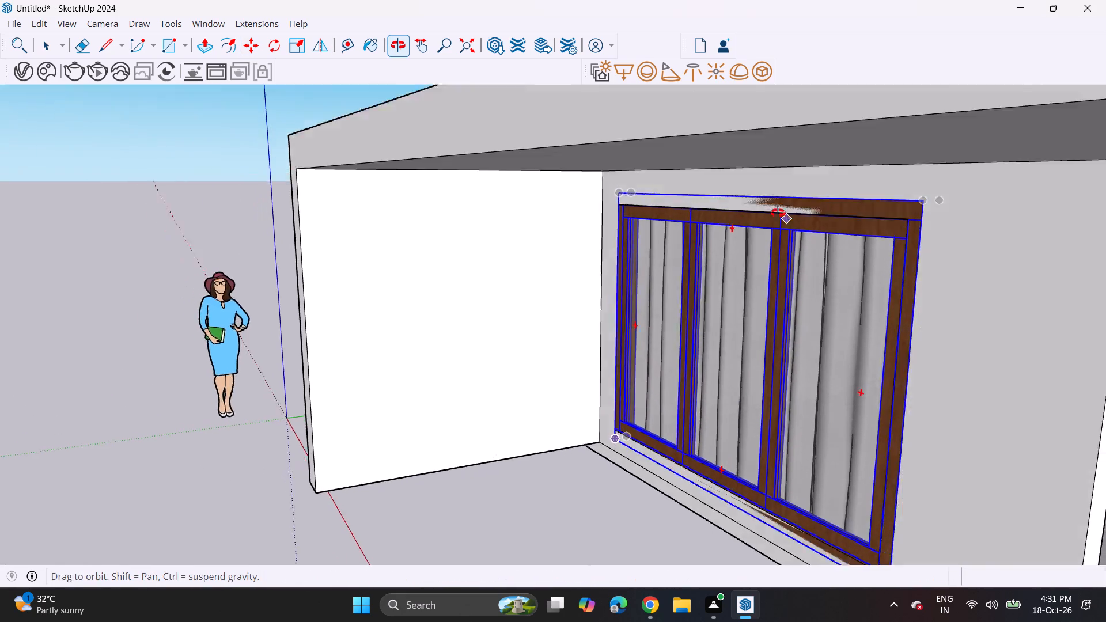
pyautogui.moveTo(778, 213); pyautogui.dragTo(836, 214, button='middle')
pyautogui.scroll(1, 744, 202)
pyautogui.scroll(3, 1088, 213)
pyautogui.moveTo(926, 221); pyautogui.dragTo(809, 217, button='middle')
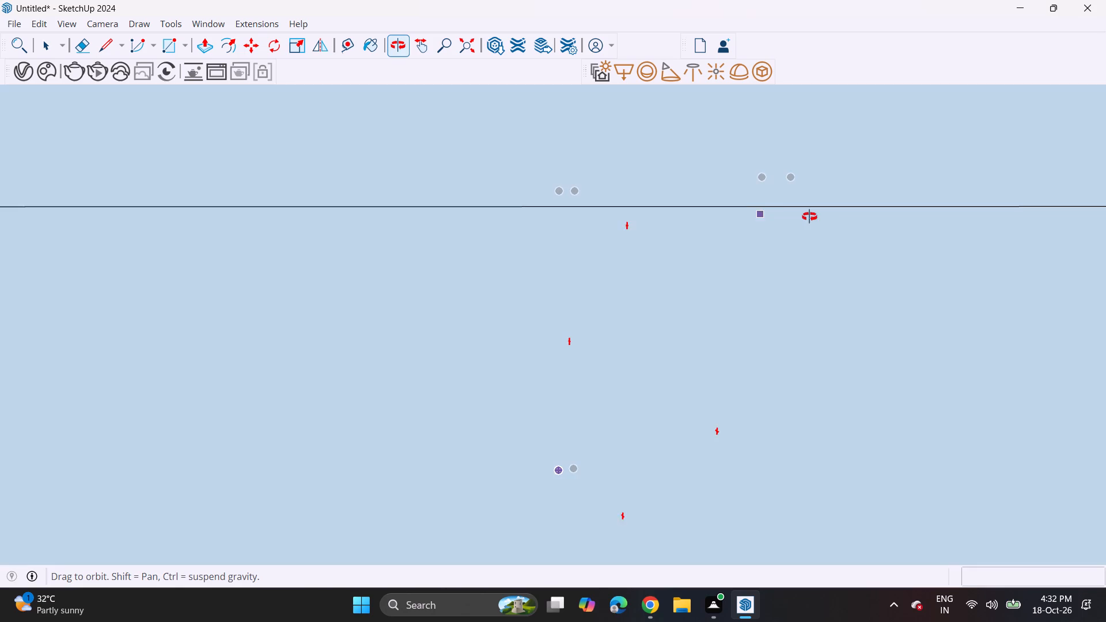
pyautogui.moveTo(809, 217); pyautogui.dragTo(894, 215, button='middle')
pyautogui.scroll(1, 892, 210)
pyautogui.moveTo(882, 189); pyautogui.dragTo(783, 194, button='middle')
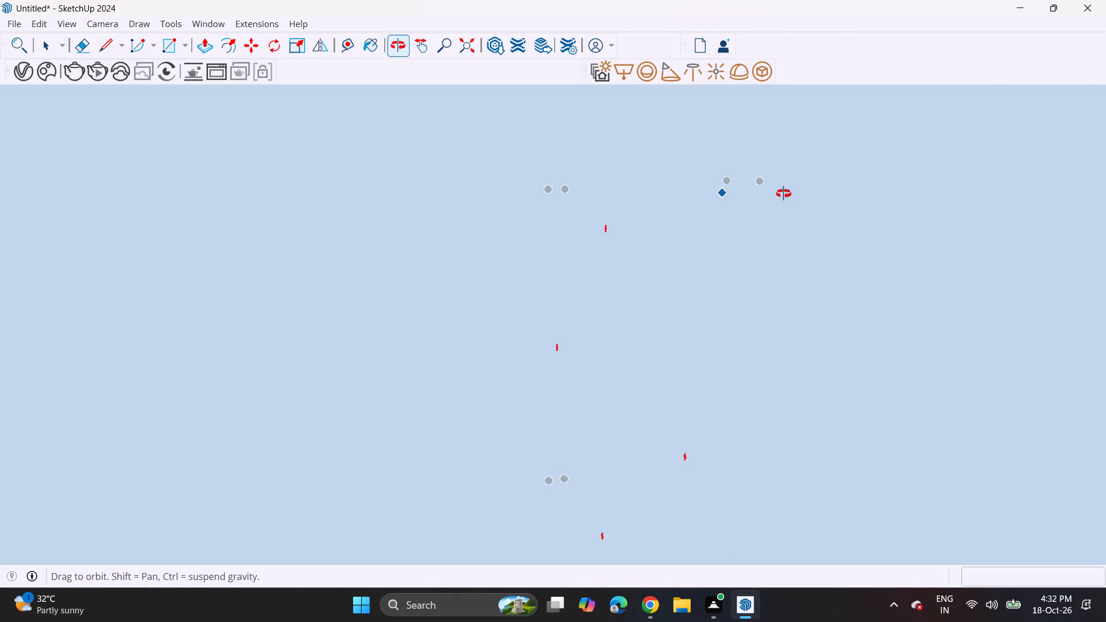
pyautogui.moveTo(783, 194); pyautogui.dragTo(804, 205, button='middle')
pyautogui.scroll(4, 804, 205)
pyautogui.click(754, 207)
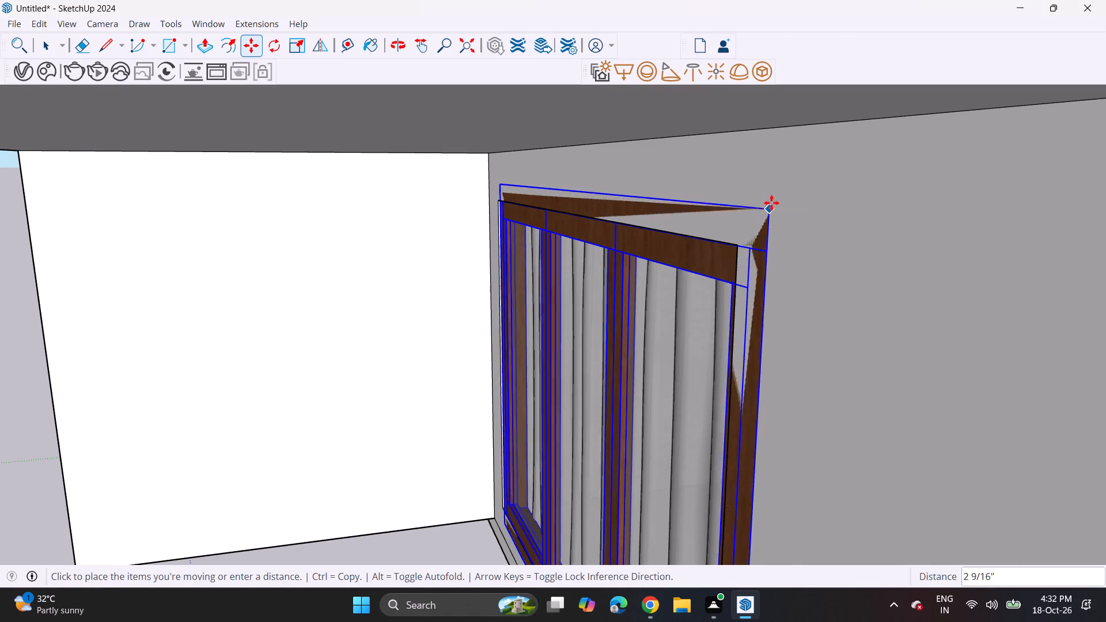
pyautogui.click(777, 202)
pyautogui.moveTo(660, 264); pyautogui.dragTo(902, 196, button='middle')
pyautogui.scroll(-15, 849, 233)
pyautogui.keyDown('shift'); pyautogui.moveTo(632, 323); pyautogui.dragTo(318, 384, button='middle'); pyautogui.keyUp('shift')
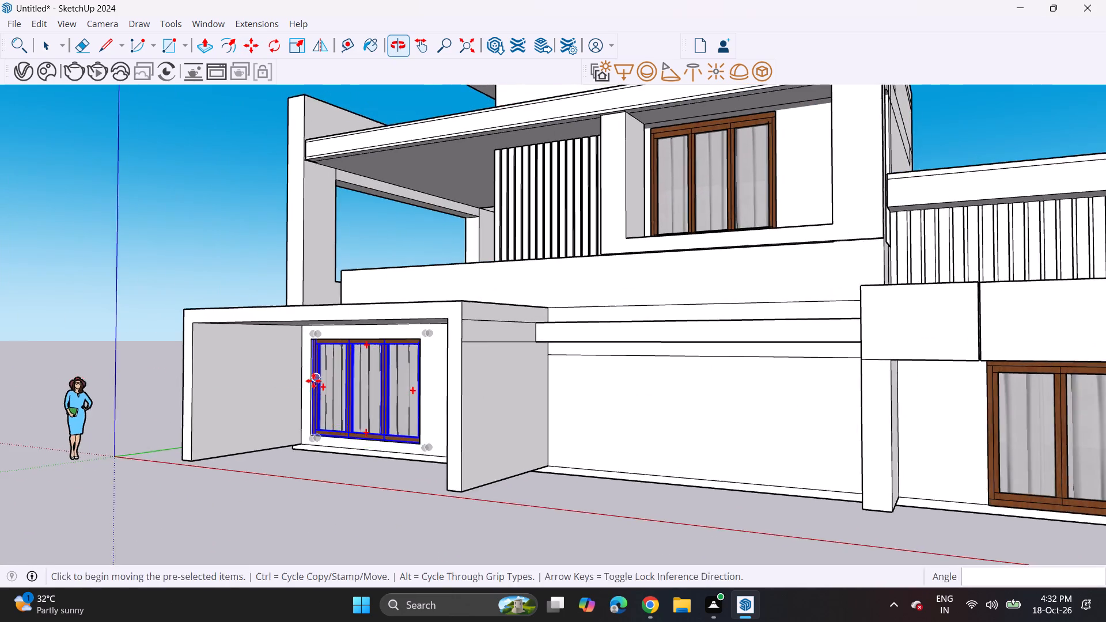
pyautogui.moveTo(313, 381); pyautogui.dragTo(404, 383, button='middle')
pyautogui.press('space')
pyautogui.click(141, 232)
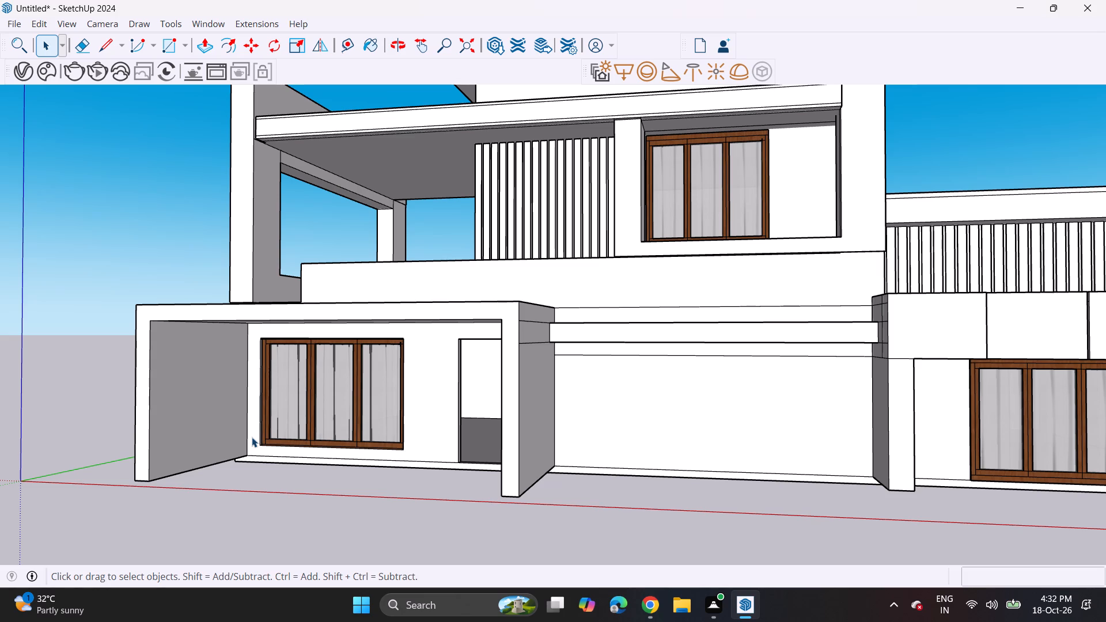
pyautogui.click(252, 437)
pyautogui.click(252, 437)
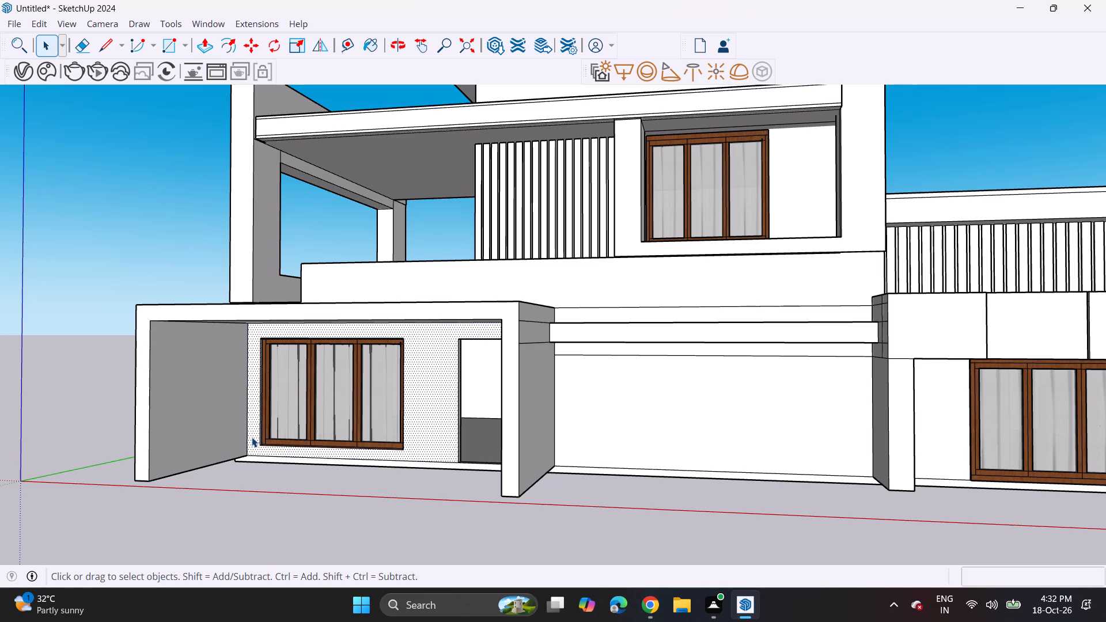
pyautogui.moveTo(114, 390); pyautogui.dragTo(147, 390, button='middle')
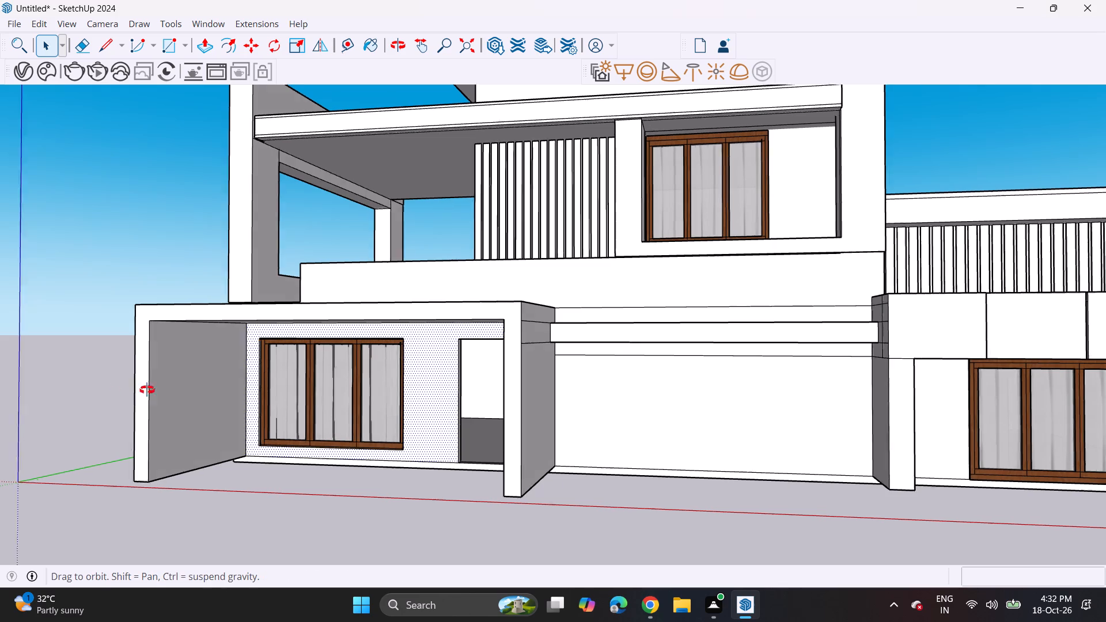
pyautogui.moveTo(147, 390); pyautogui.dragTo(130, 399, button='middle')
# Stretch the upper-floor window upward by about 1.02 toward the top edge of its opening.
pyautogui.keyDown('shift'); pyautogui.moveTo(604, 251); pyautogui.dragTo(241, 385, button='middle'); pyautogui.keyUp('shift')
pyautogui.scroll(3, 288, 316)
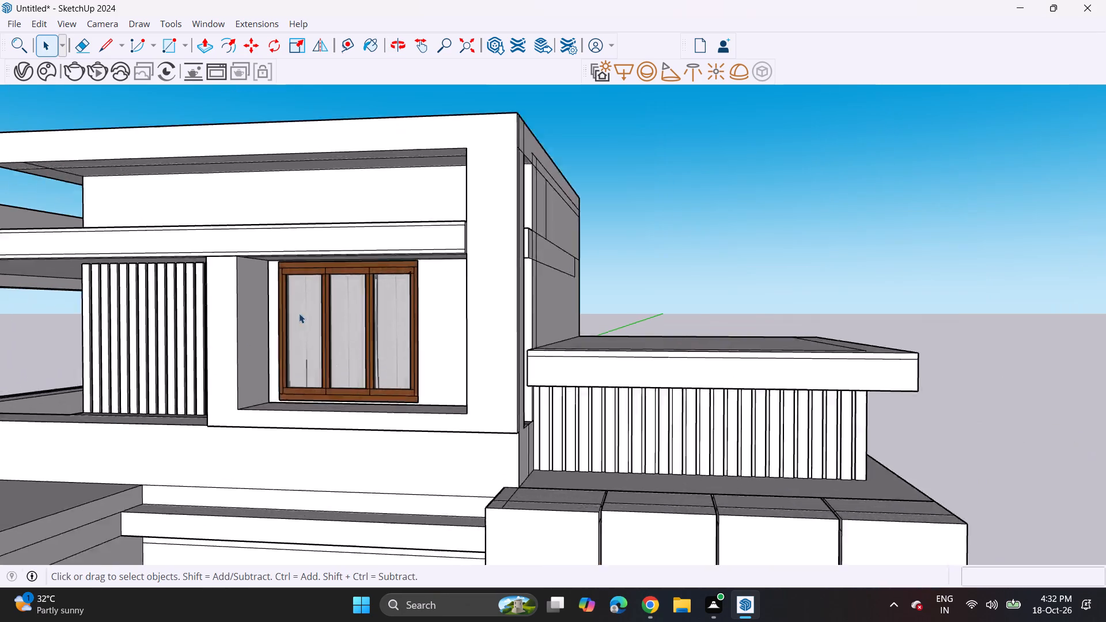
pyautogui.scroll(3, 299, 313)
pyautogui.scroll(4, 368, 274)
pyautogui.click(370, 232)
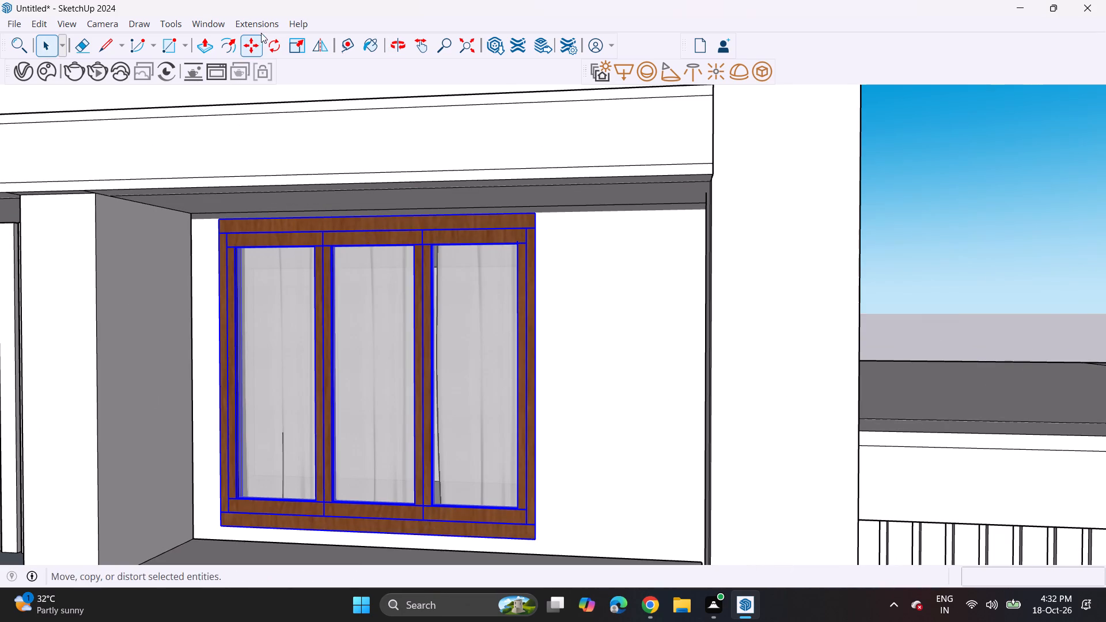
pyautogui.click(298, 37)
pyautogui.moveTo(395, 221); pyautogui.dragTo(369, 205, button='middle')
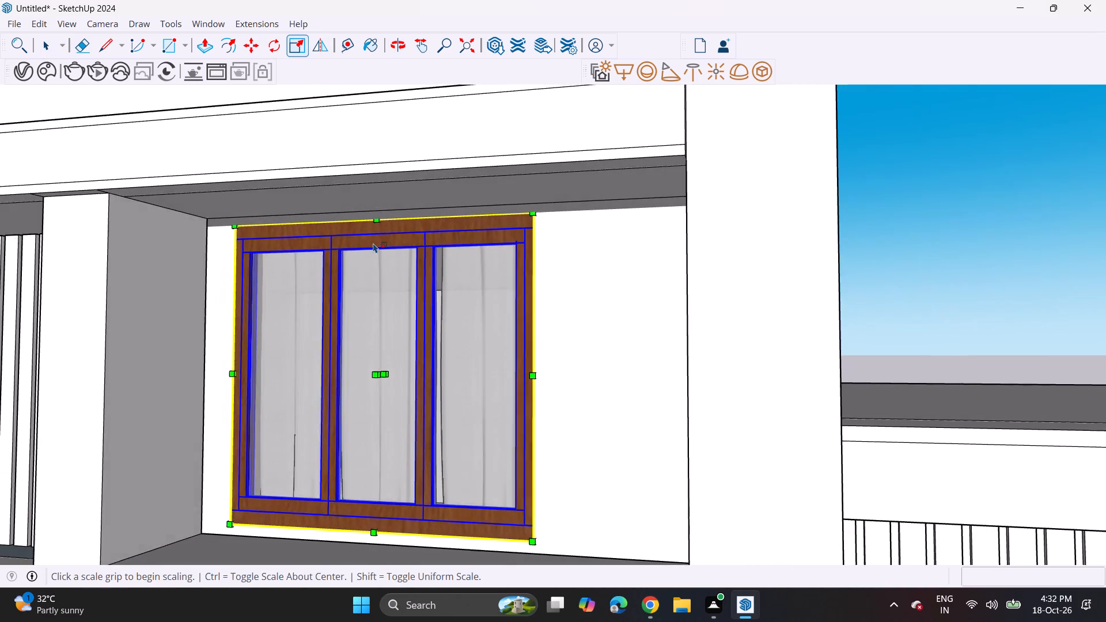
pyautogui.scroll(7, 383, 241)
pyautogui.click(376, 208)
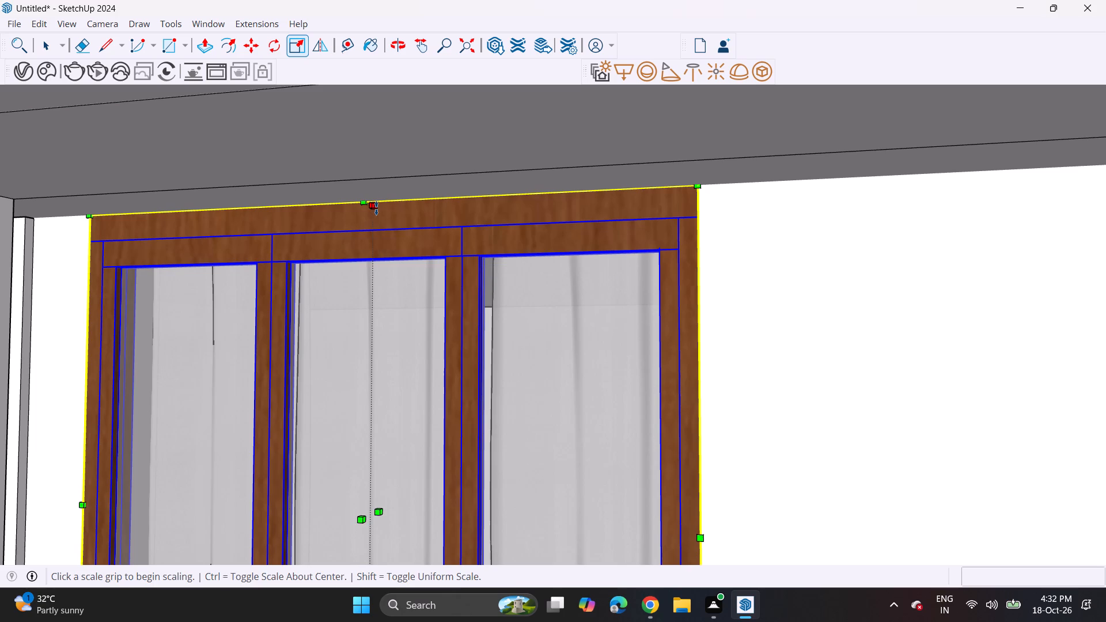
pyautogui.scroll(-5, 382, 162)
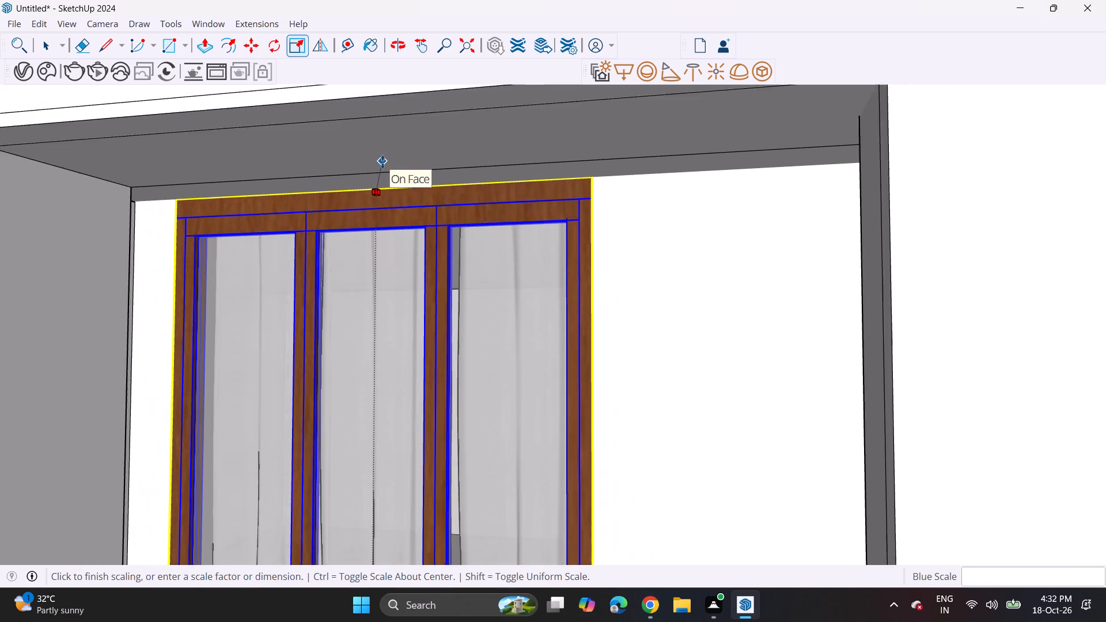
pyautogui.scroll(-10, 382, 162)
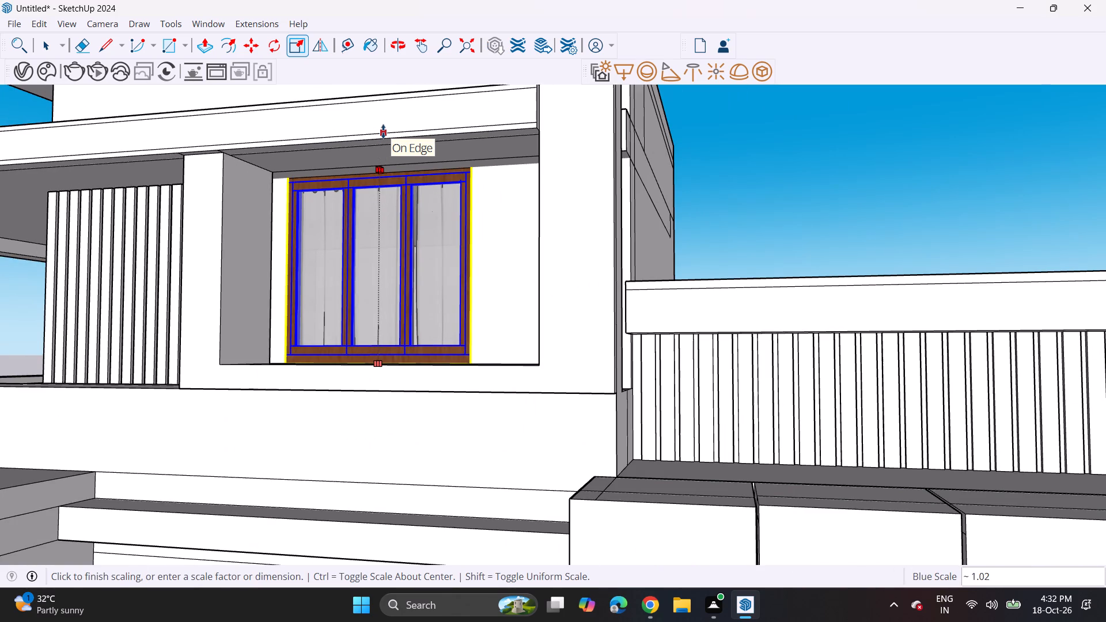
pyautogui.scroll(4, 393, 128)
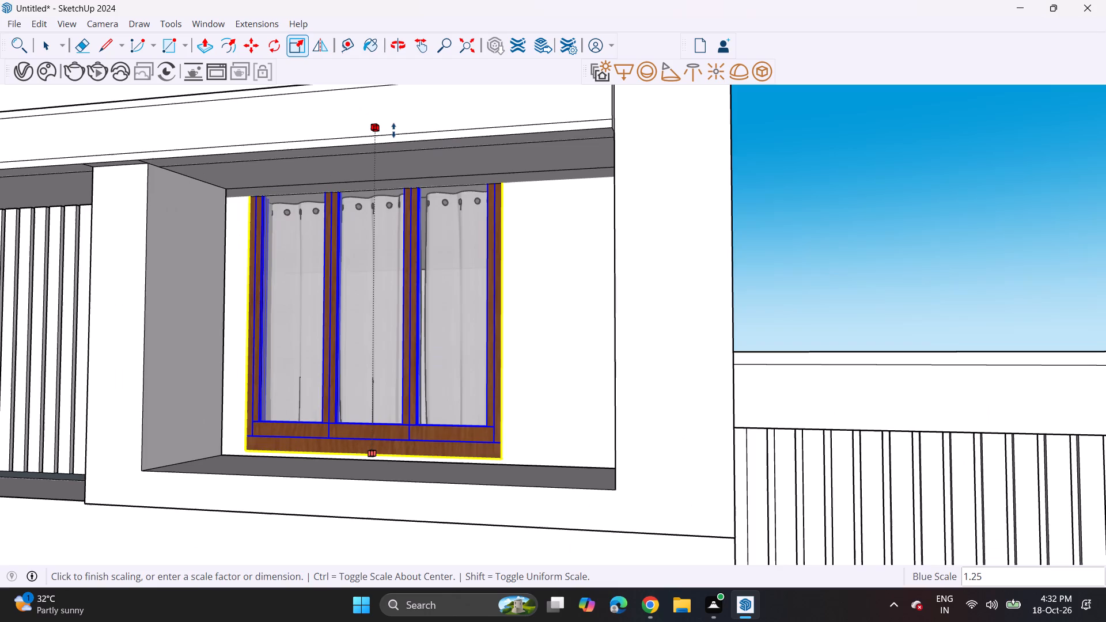
pyautogui.moveTo(393, 130); pyautogui.dragTo(353, 229, button='middle')
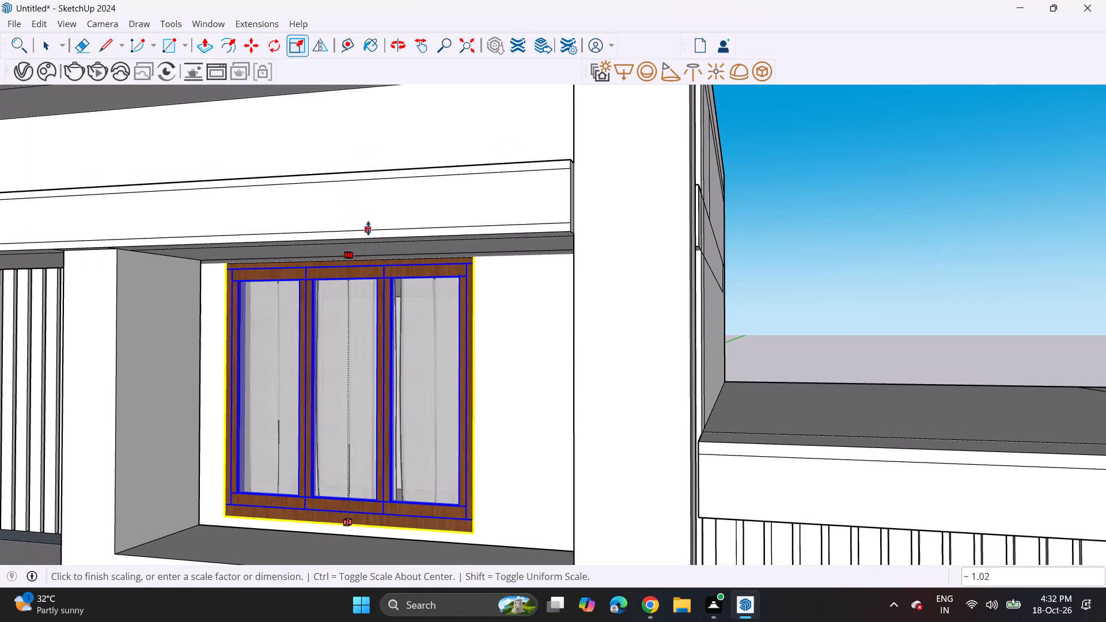
pyautogui.click(569, 222)
# Stretch the bottom of the upper-floor window down toward the sill of its opening, and clear the selection.
pyautogui.moveTo(402, 446); pyautogui.dragTo(402, 329, button='middle')
pyautogui.scroll(3, 343, 434)
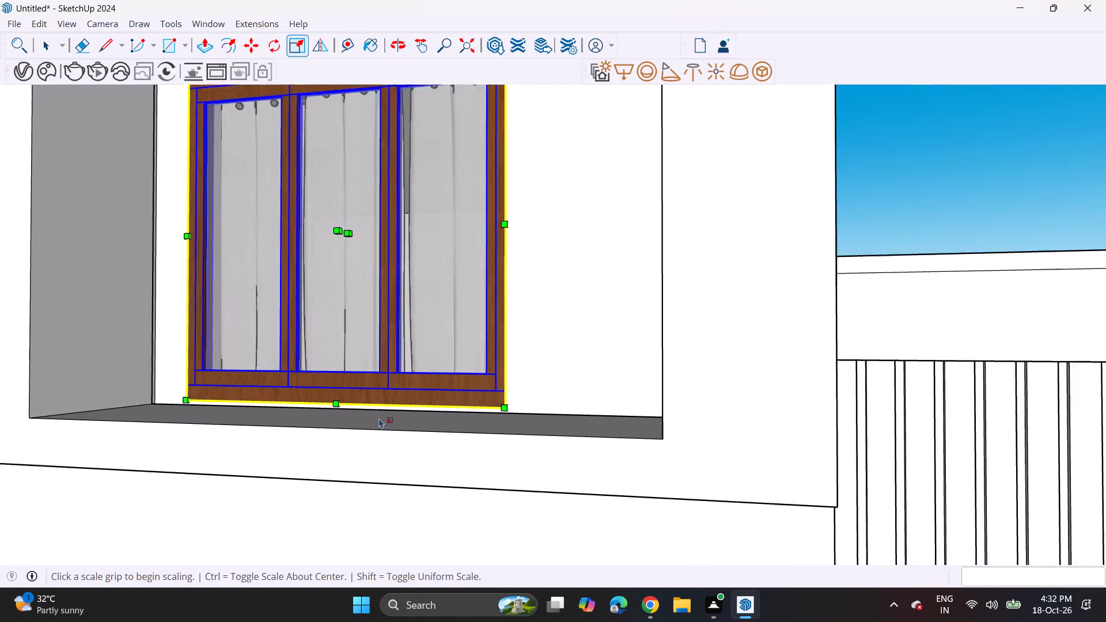
pyautogui.scroll(5, 379, 418)
pyautogui.click(335, 406)
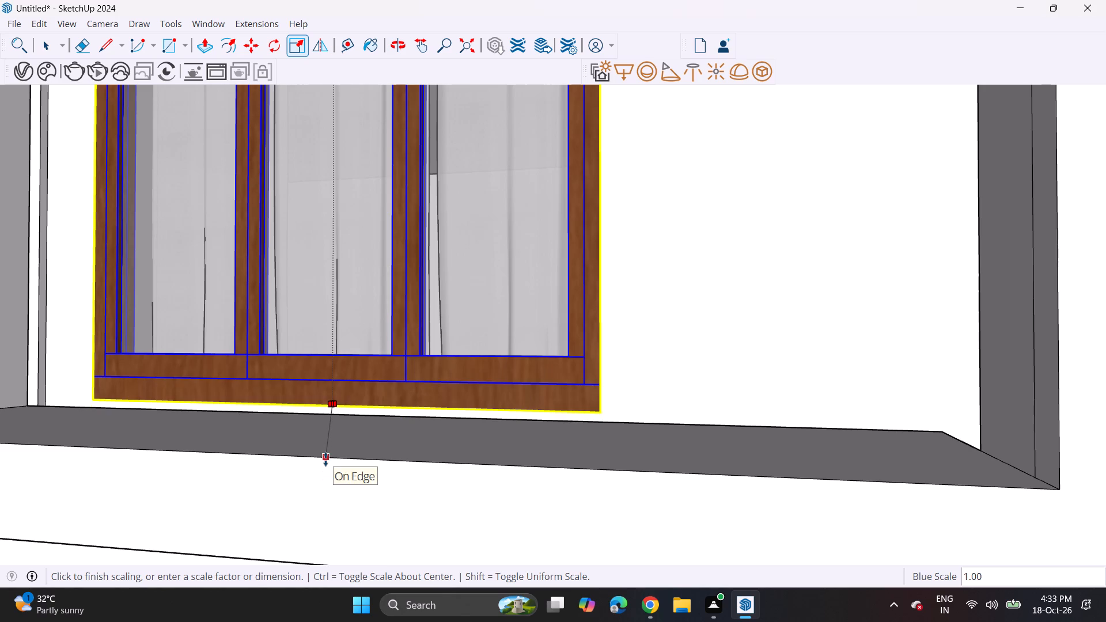
pyautogui.scroll(4, 327, 457)
pyautogui.click(327, 461)
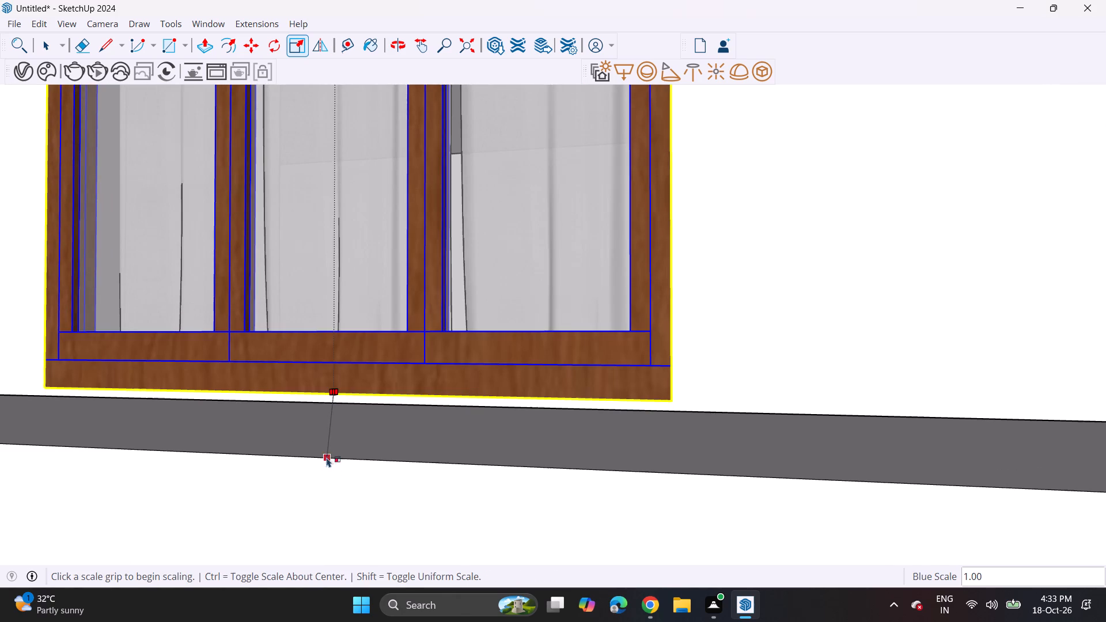
pyautogui.click(335, 390)
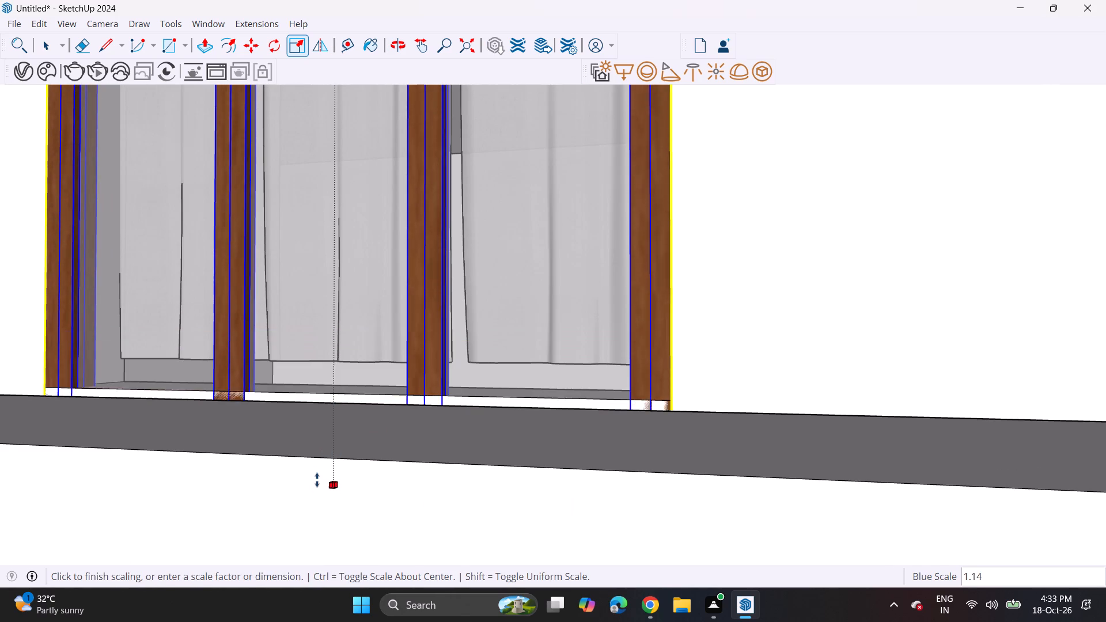
pyautogui.click(321, 457)
pyautogui.scroll(-5, 305, 366)
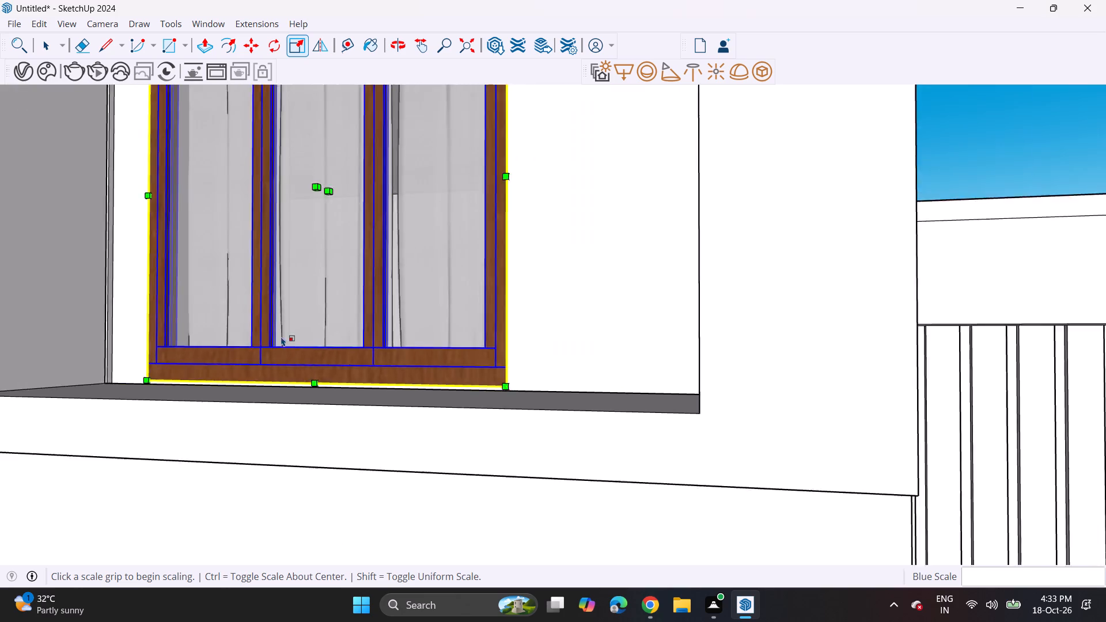
pyautogui.scroll(-17, 281, 336)
pyautogui.press('space')
pyautogui.click(493, 278)
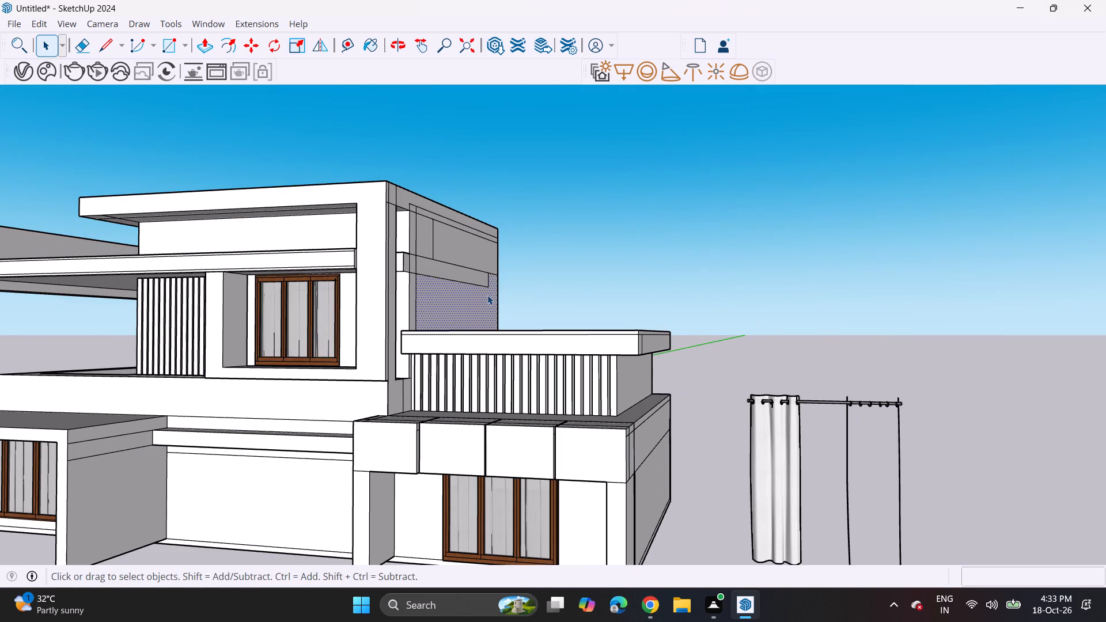
pyautogui.moveTo(501, 294); pyautogui.dragTo(582, 277, button='middle')
pyautogui.scroll(1, 516, 294)
pyautogui.click(594, 263)
# Import the door (1) model from the Downloads folder and place it by the ground-floor entrance opening.
pyautogui.scroll(-3, 548, 346)
pyautogui.keyDown('shift'); pyautogui.moveTo(468, 426); pyautogui.dragTo(560, 376, button='middle'); pyautogui.keyUp('shift')
pyautogui.keyDown('shift'); pyautogui.scroll(1, 511, 400); pyautogui.keyUp('shift')
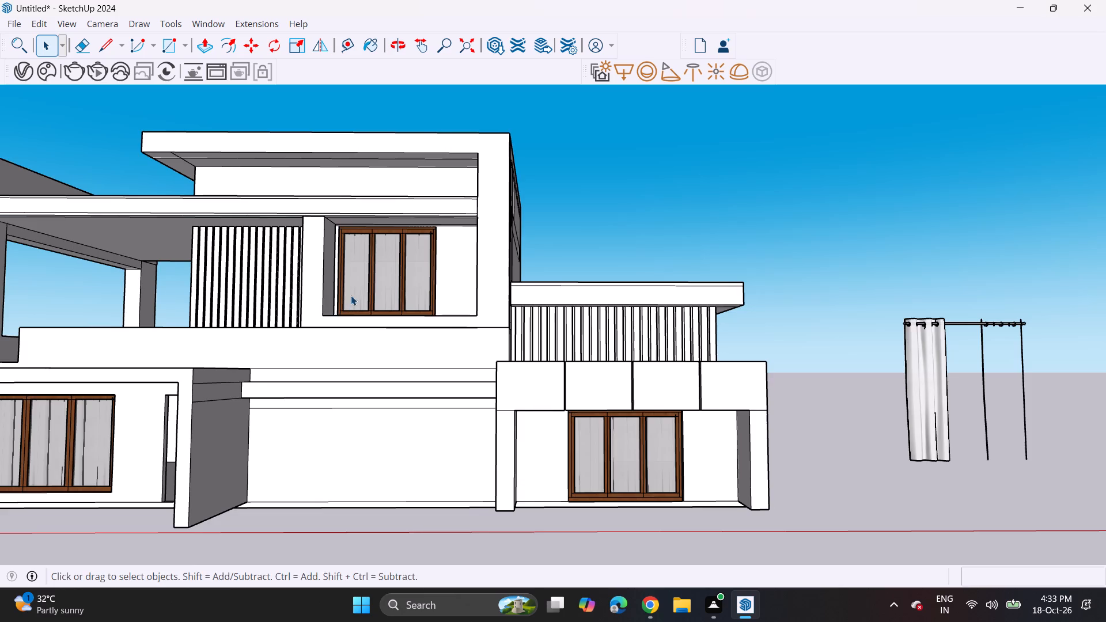
pyautogui.moveTo(353, 293); pyautogui.dragTo(656, 281, button='middle')
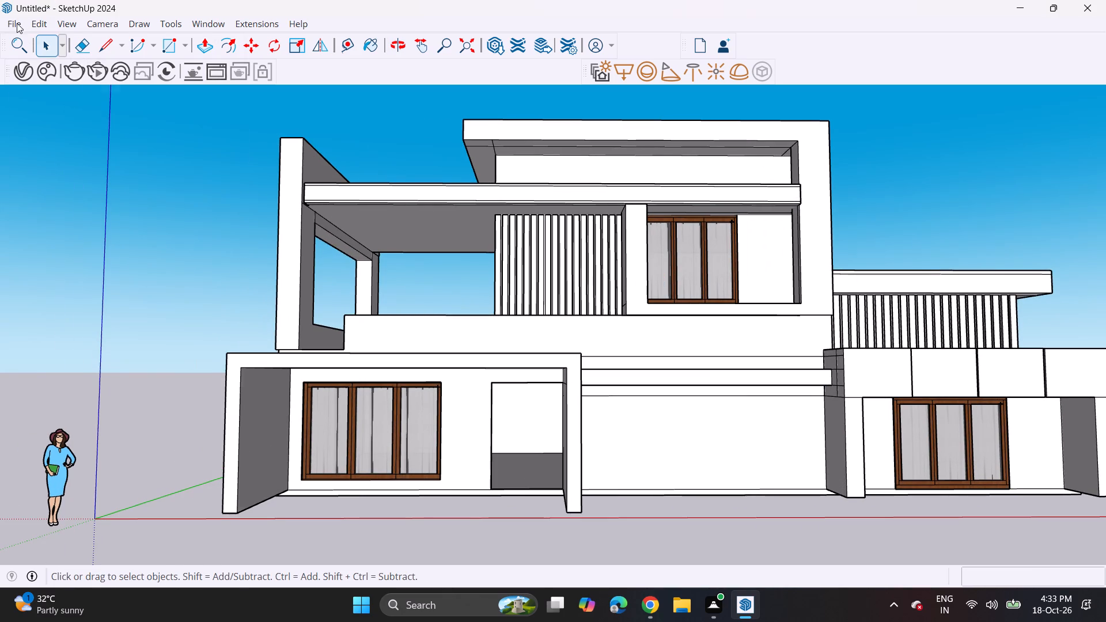
pyautogui.click(17, 23)
pyautogui.click(43, 227)
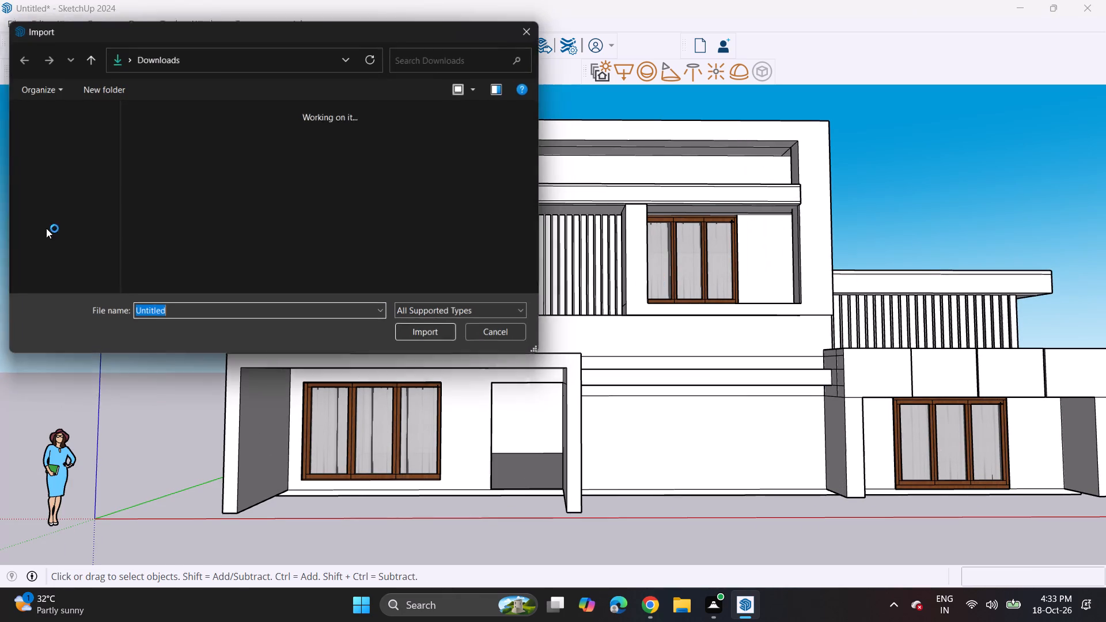
pyautogui.scroll(-12, 221, 209)
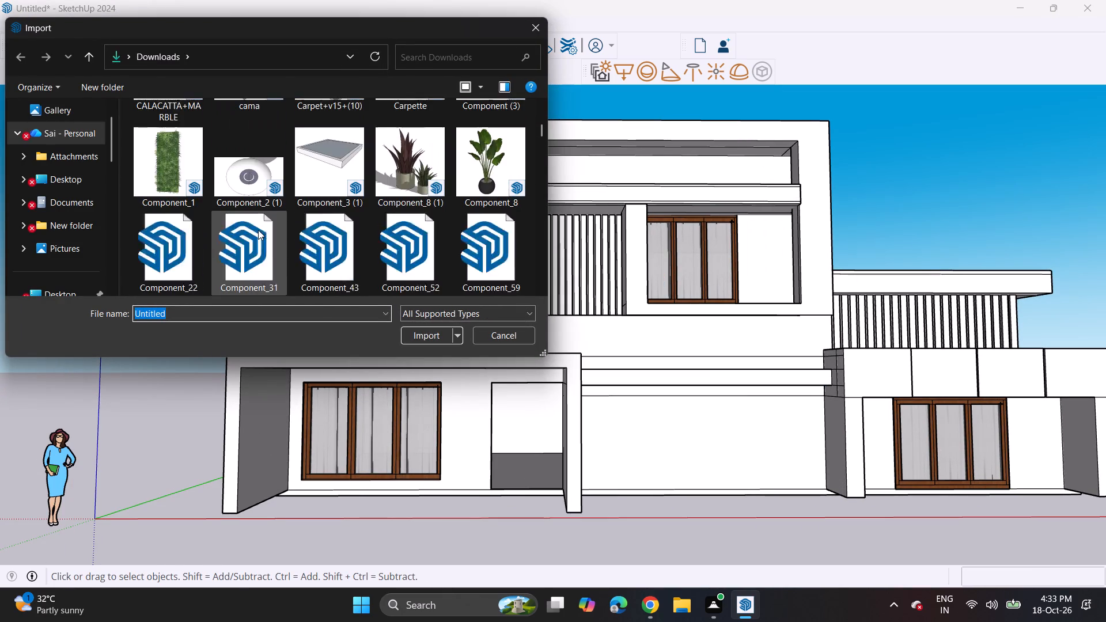
pyautogui.scroll(-14, 260, 225)
pyautogui.scroll(2, 269, 225)
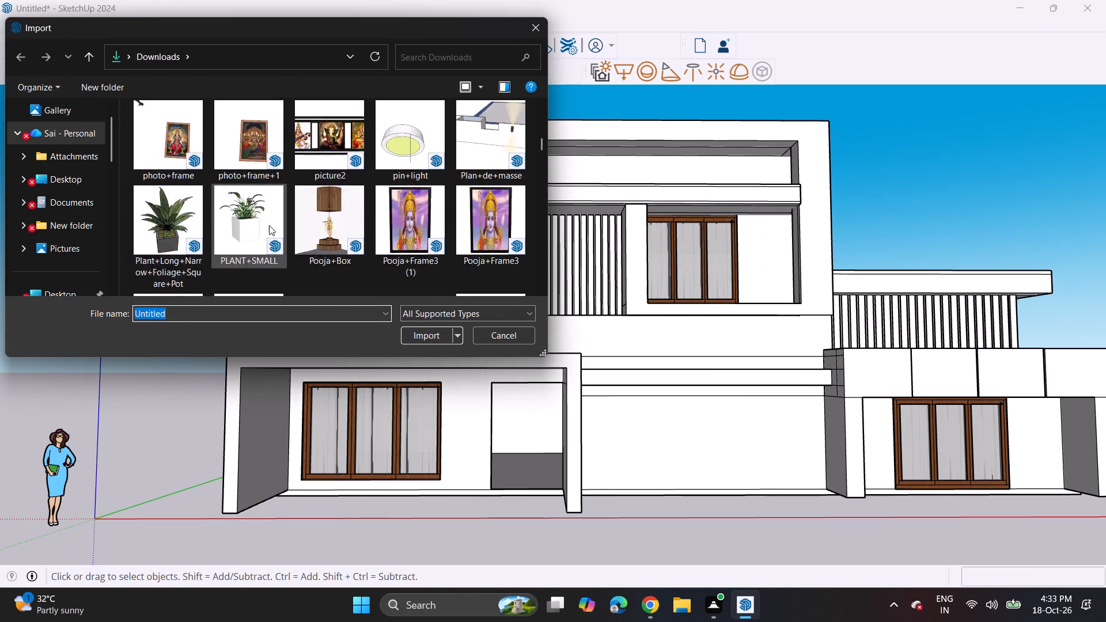
pyautogui.scroll(4, 269, 225)
pyautogui.scroll(-2, 262, 228)
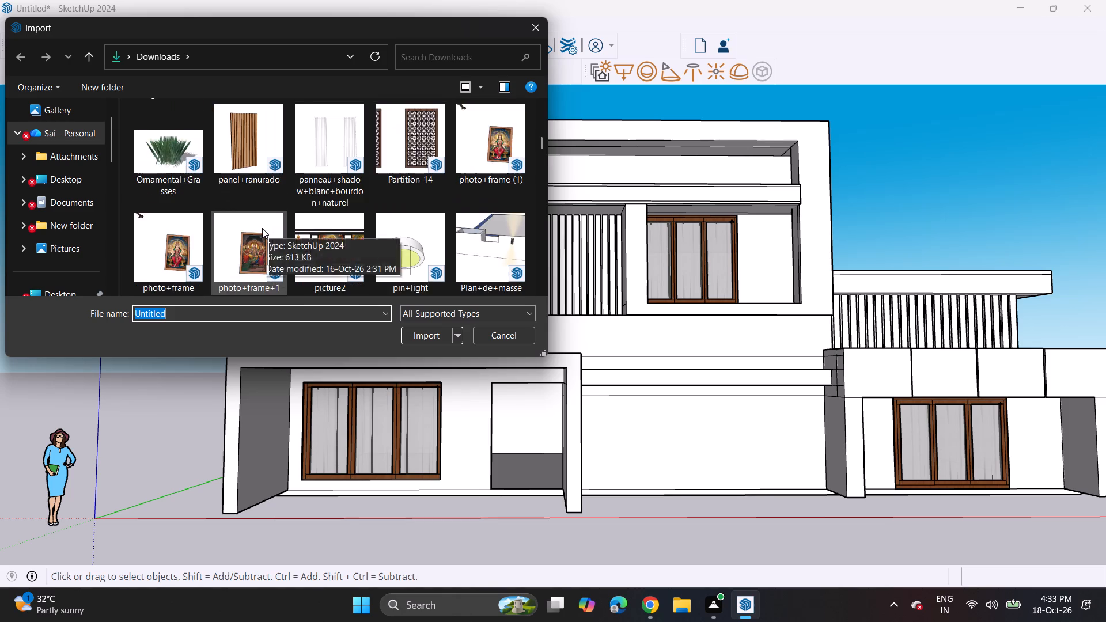
pyautogui.scroll(-7, 262, 229)
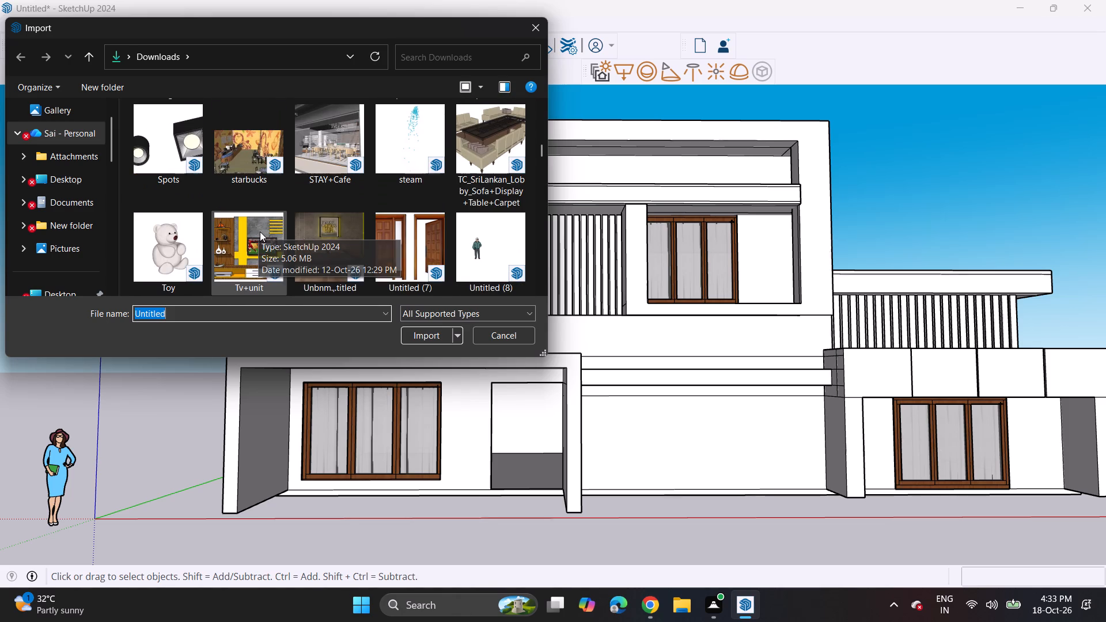
pyautogui.scroll(-6, 259, 233)
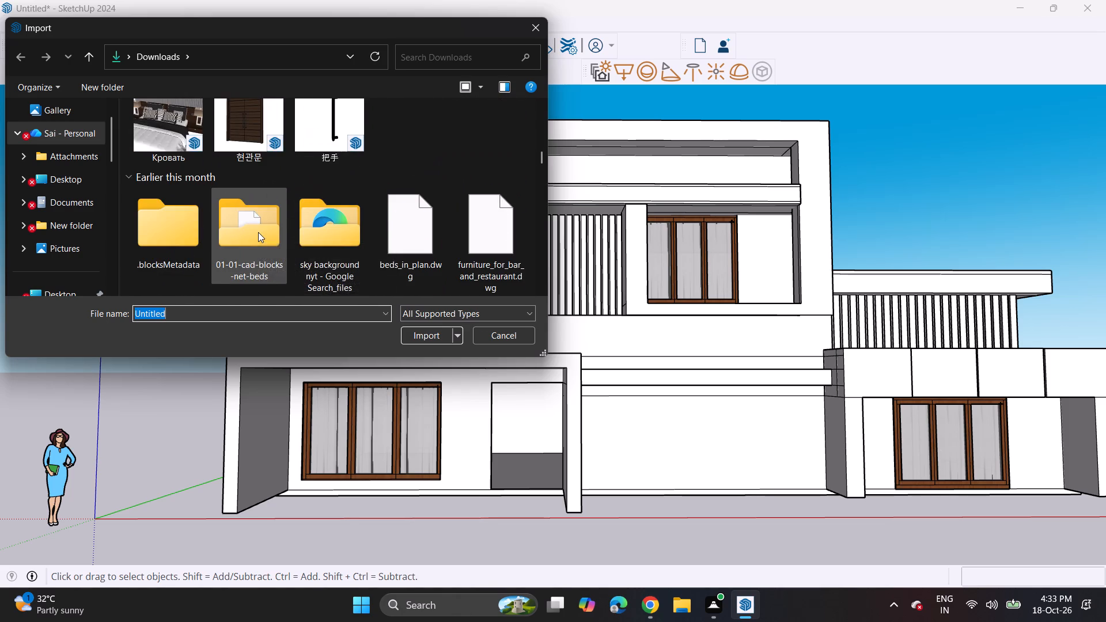
pyautogui.scroll(-11, 259, 233)
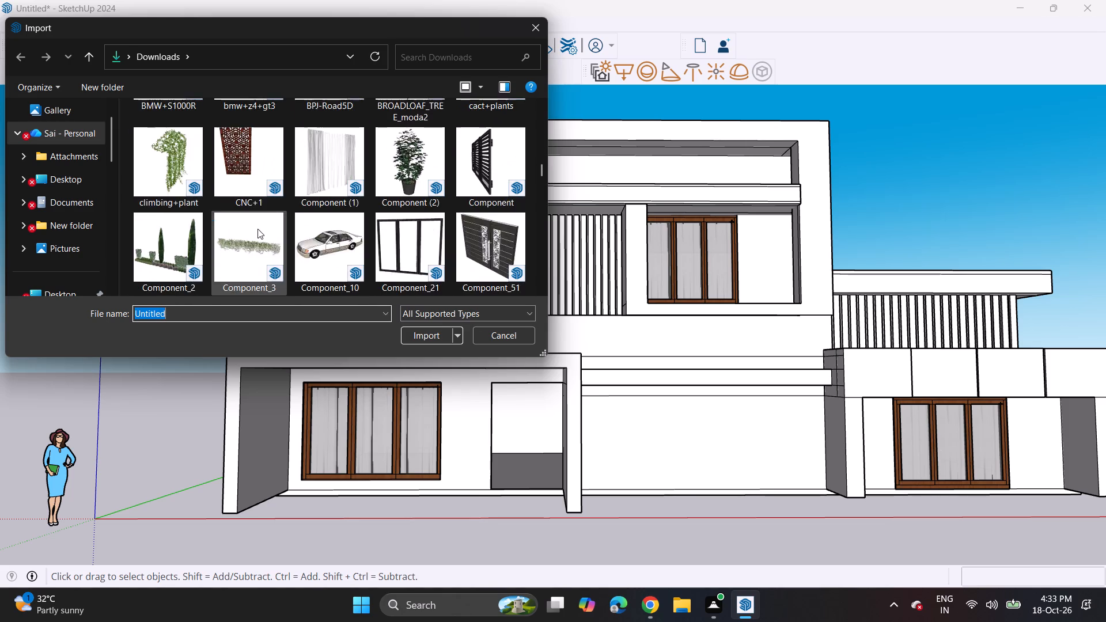
pyautogui.scroll(-3, 260, 229)
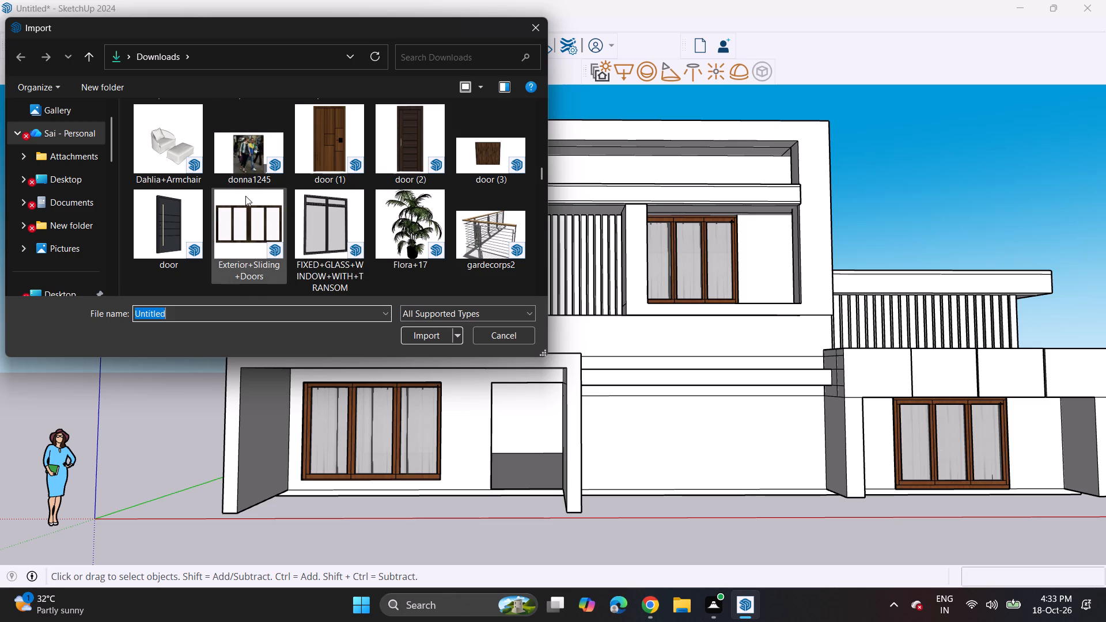
pyautogui.click(315, 152)
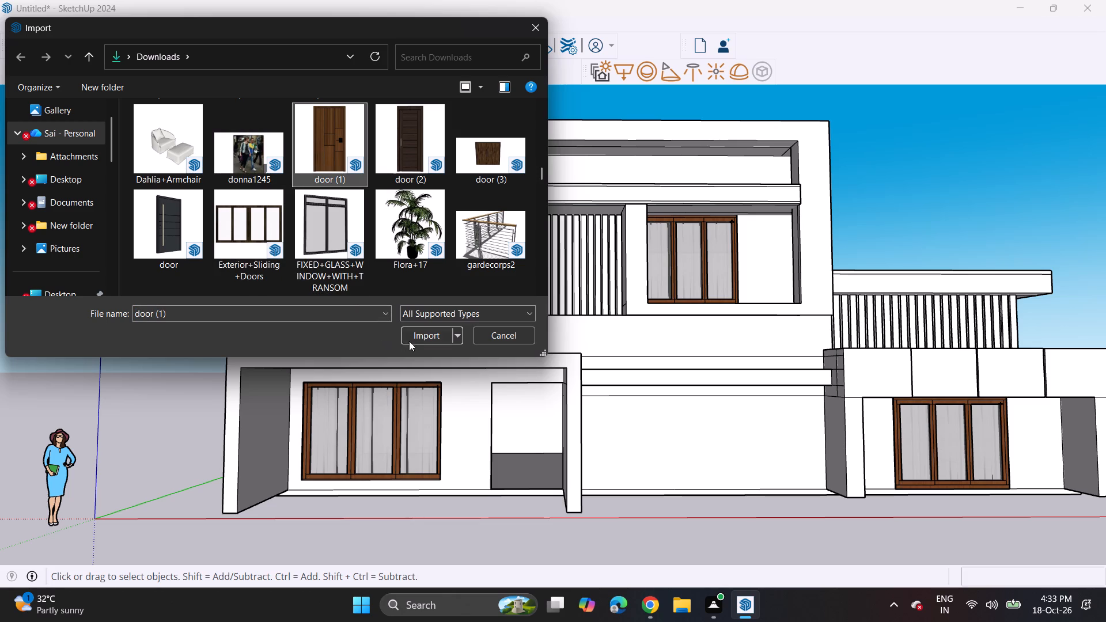
pyautogui.click(413, 338)
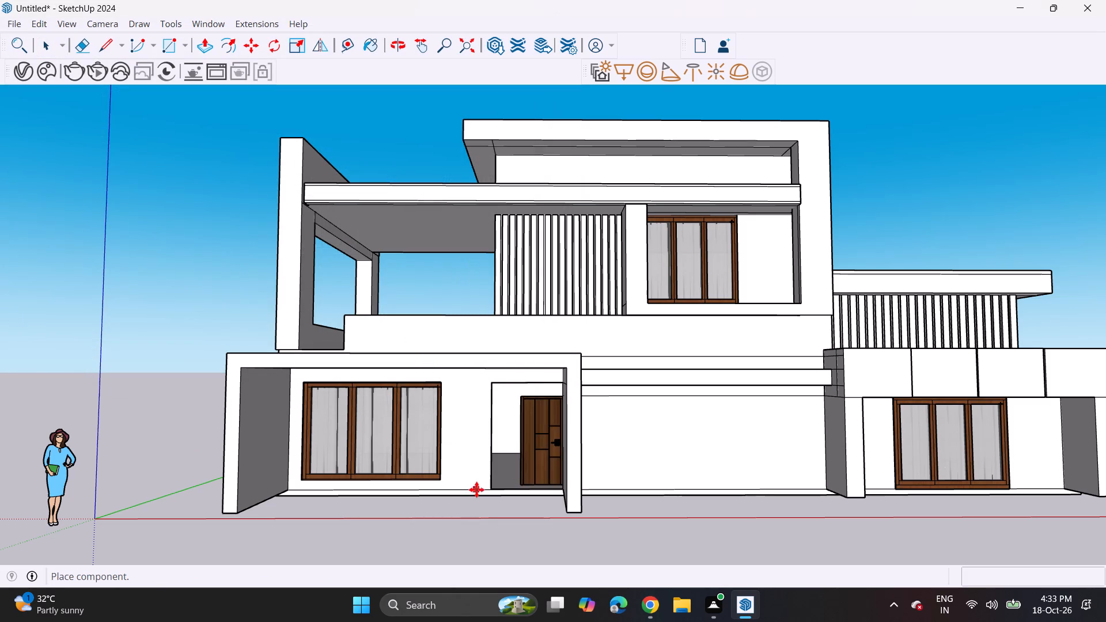
pyautogui.click(450, 486)
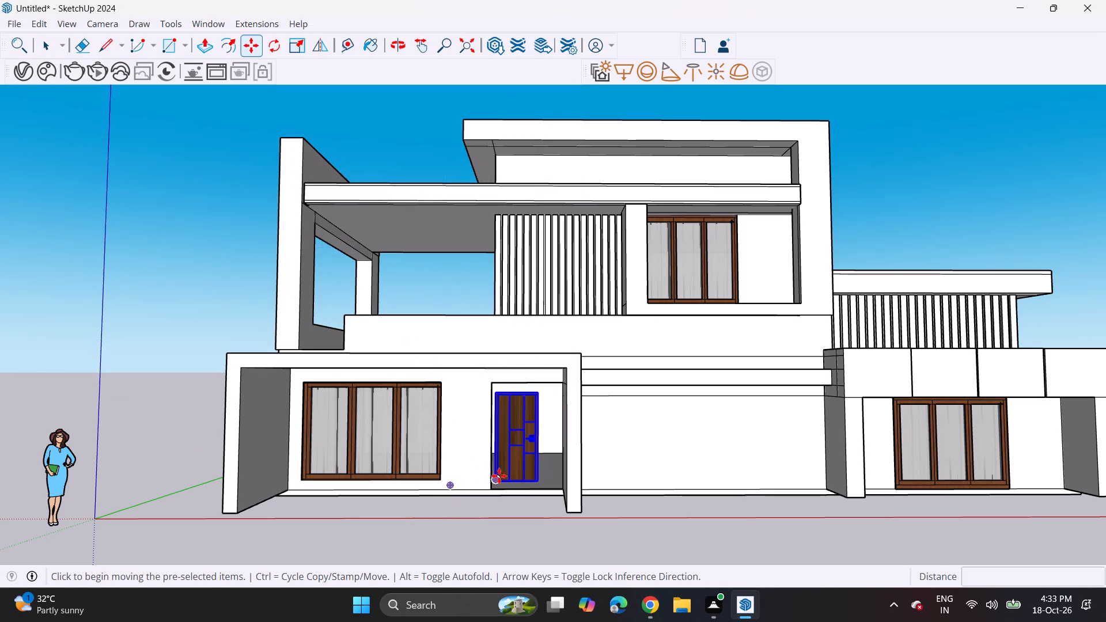
# Move the imported door by its lower corner onto the bottom corner of the entrance opening, beside the window.
pyautogui.click(491, 482)
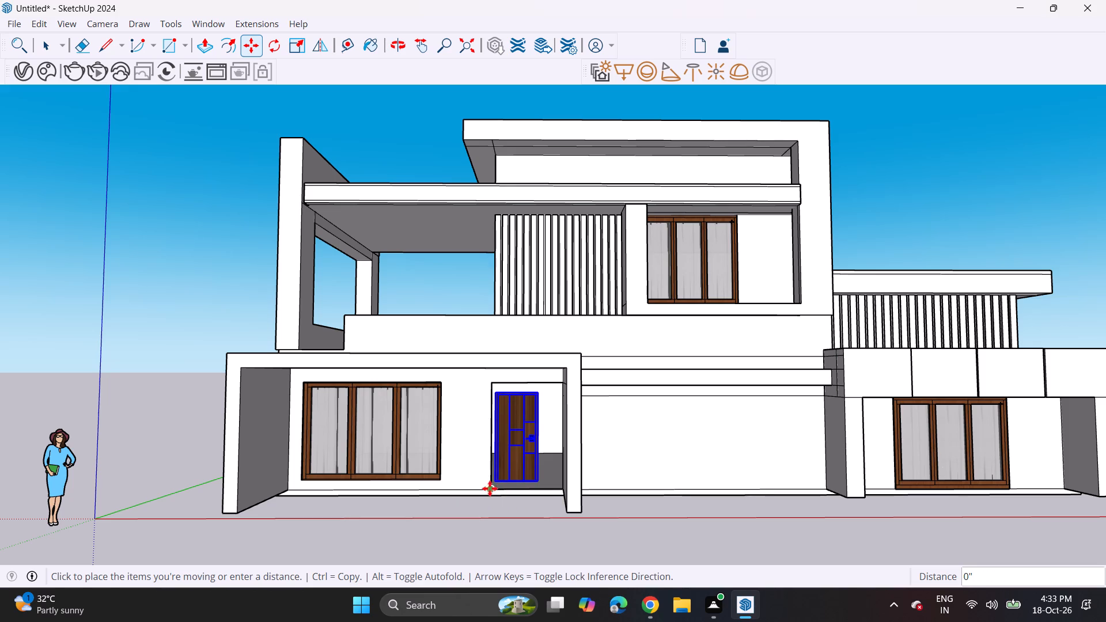
pyautogui.click(482, 533)
pyautogui.click(493, 529)
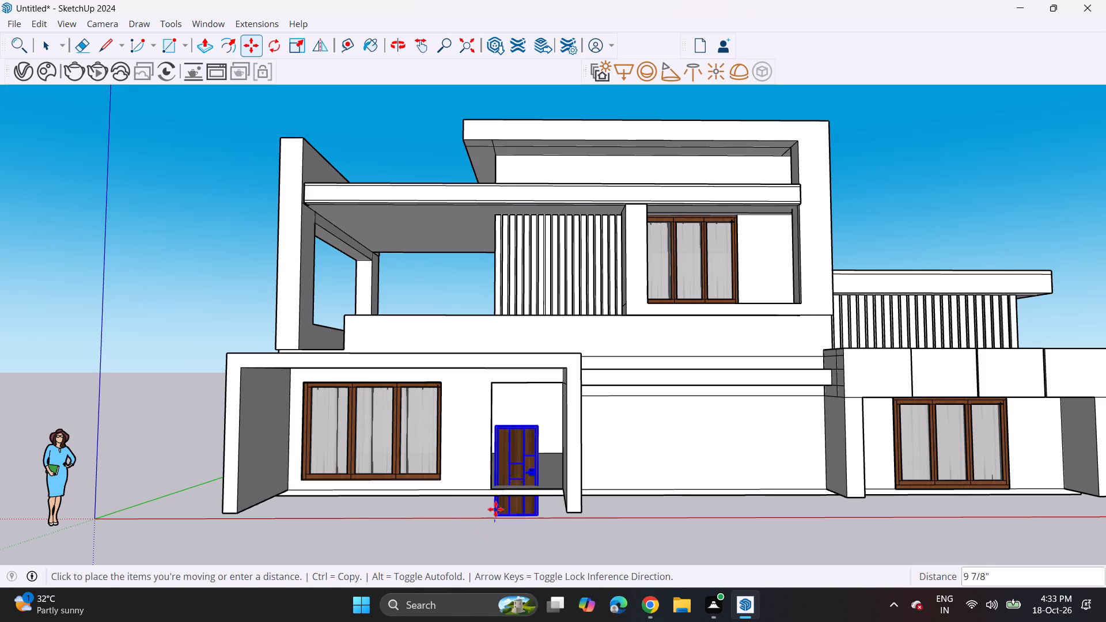
pyautogui.scroll(10, 494, 483)
pyautogui.click(487, 494)
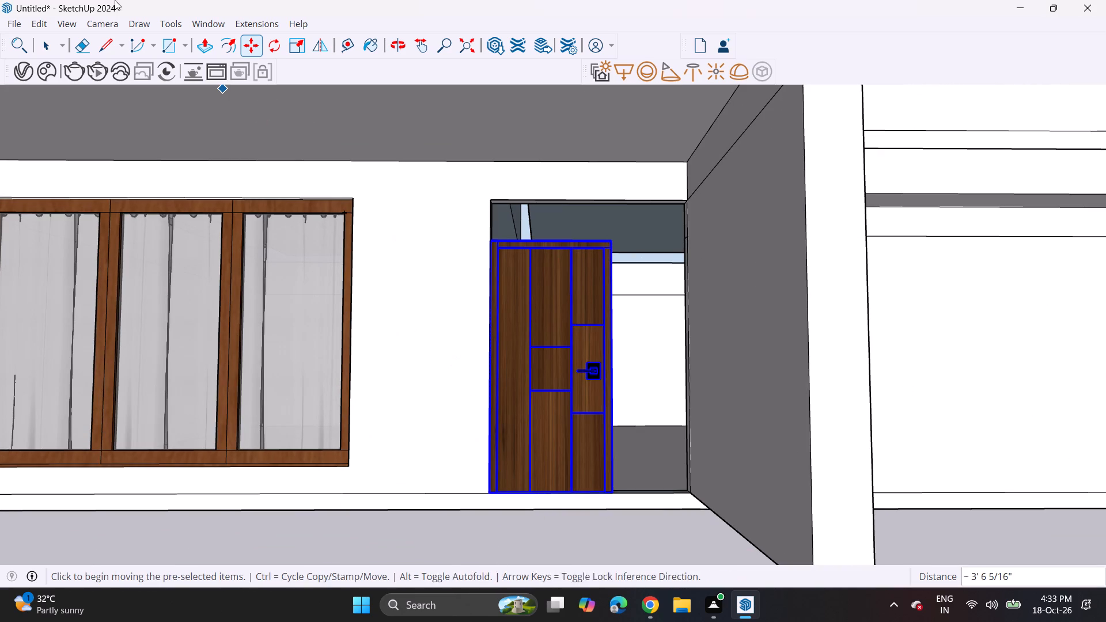
# Scale the door uniformly by about 1.14 so it reaches the top of the entrance opening.
pyautogui.click(305, 41)
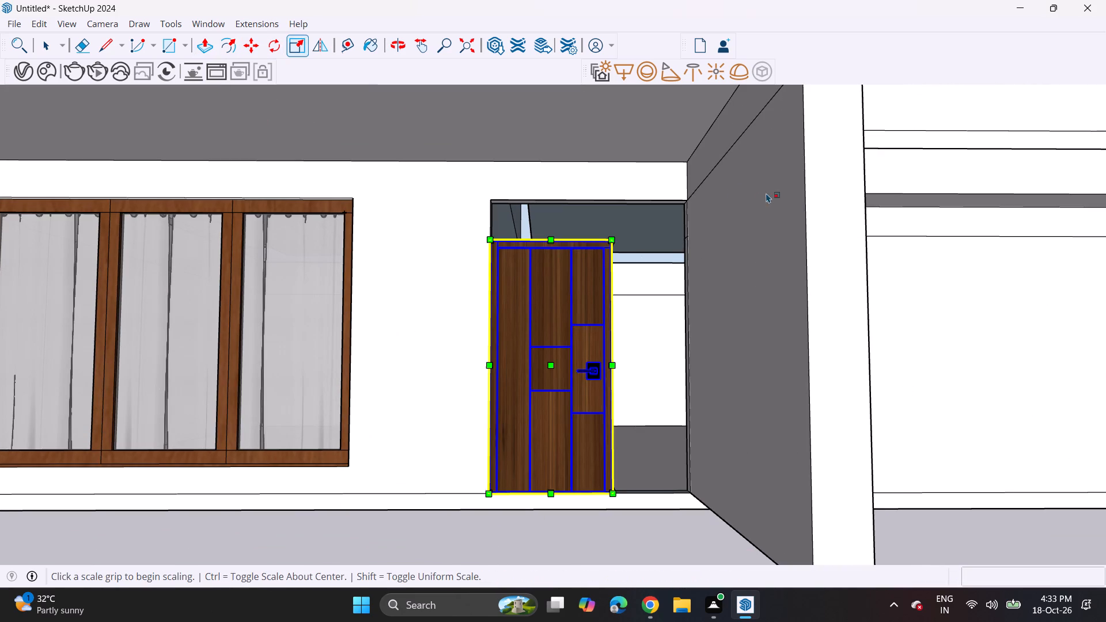
pyautogui.click(606, 243)
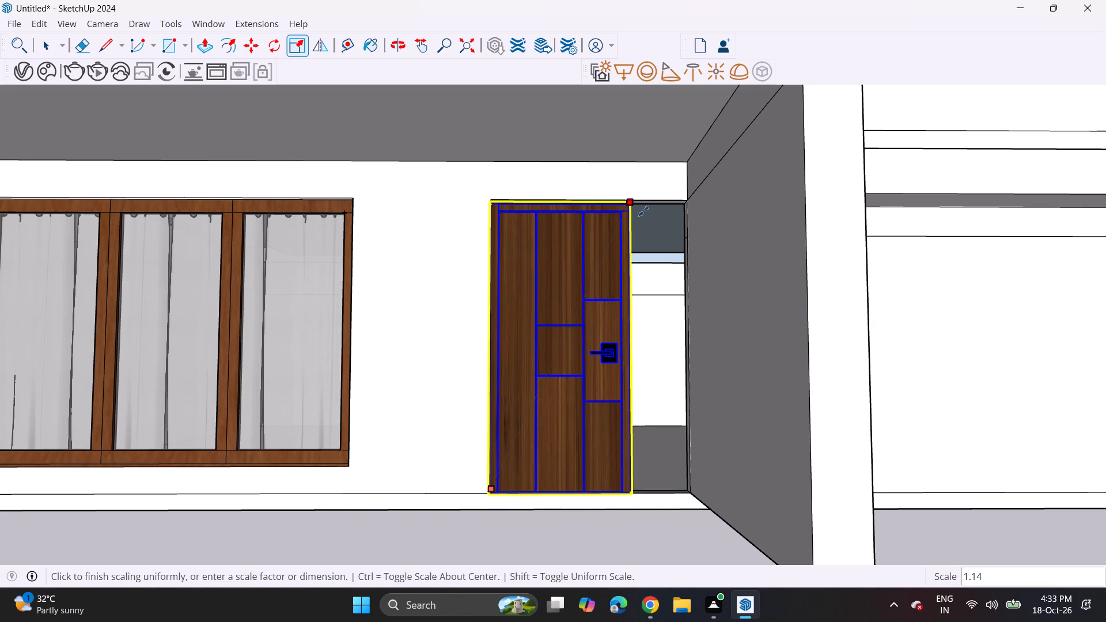
pyautogui.click(646, 206)
# Stretch the door's width by about 1.41 to the far side edge of the entrance opening, and deselect it.
pyautogui.moveTo(649, 254); pyautogui.dragTo(629, 298, button='middle')
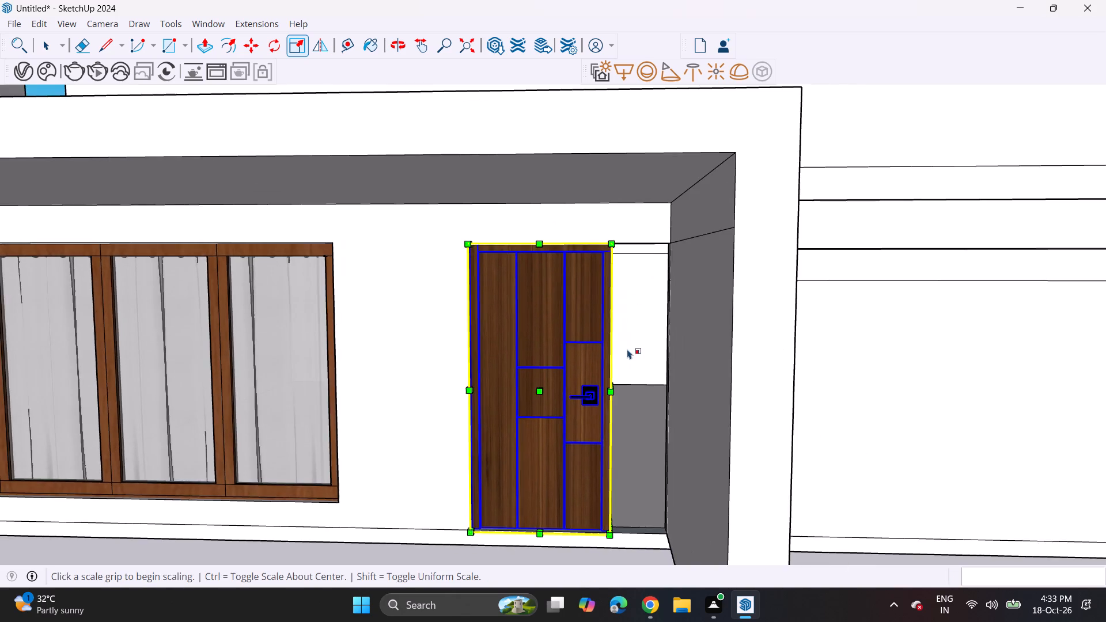
pyautogui.scroll(5, 625, 360)
pyautogui.scroll(-5, 567, 474)
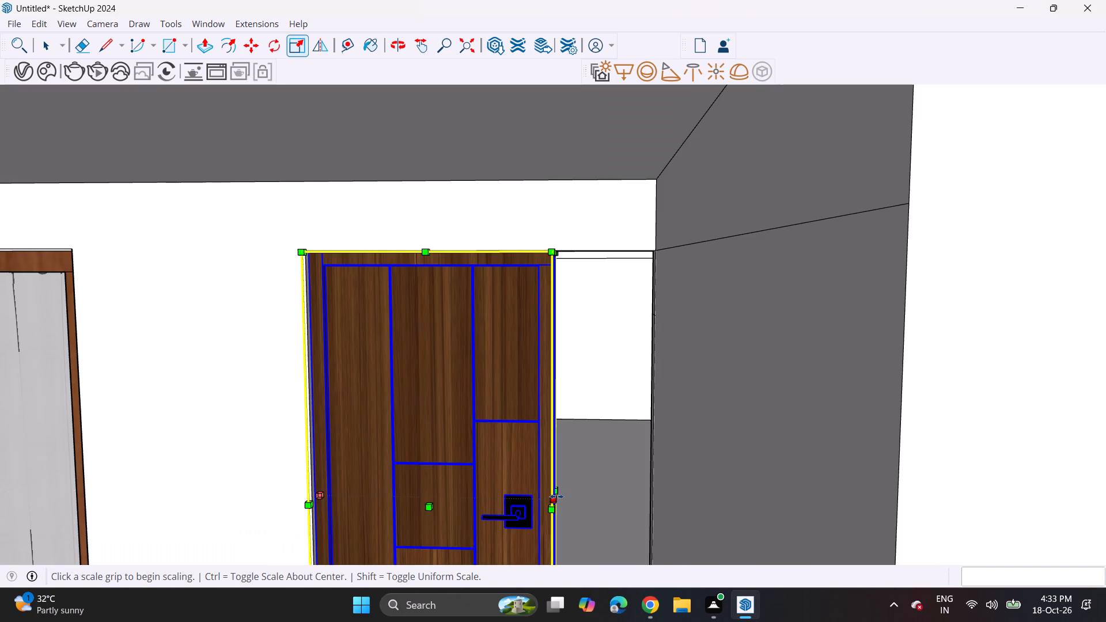
pyautogui.click(556, 496)
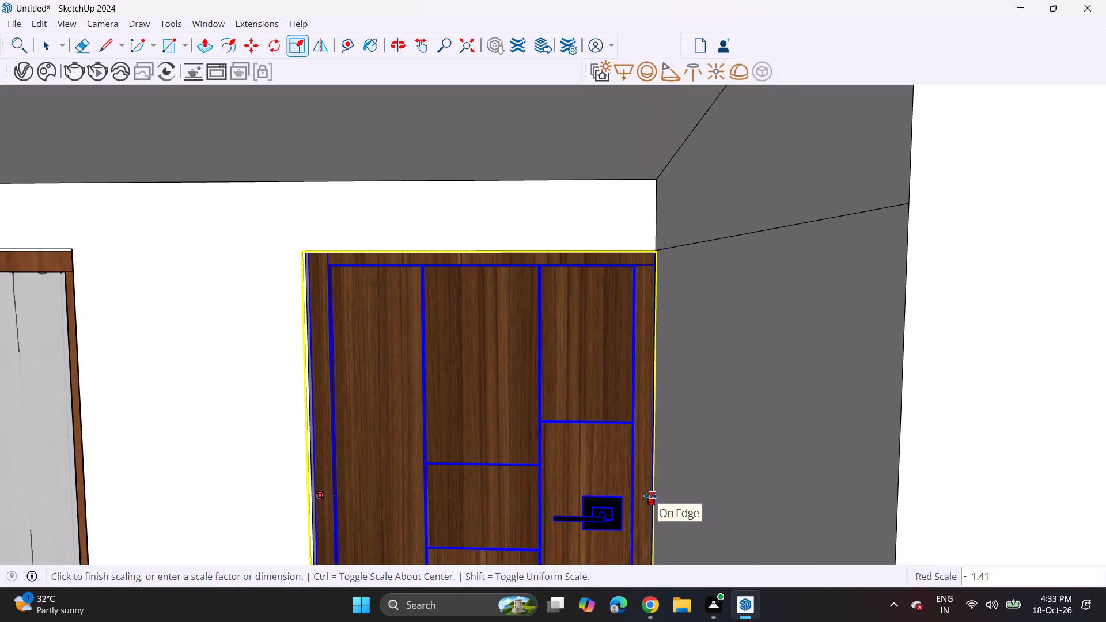
pyautogui.click(650, 496)
pyautogui.moveTo(601, 339); pyautogui.dragTo(588, 270, button='middle')
pyautogui.scroll(-15, 579, 279)
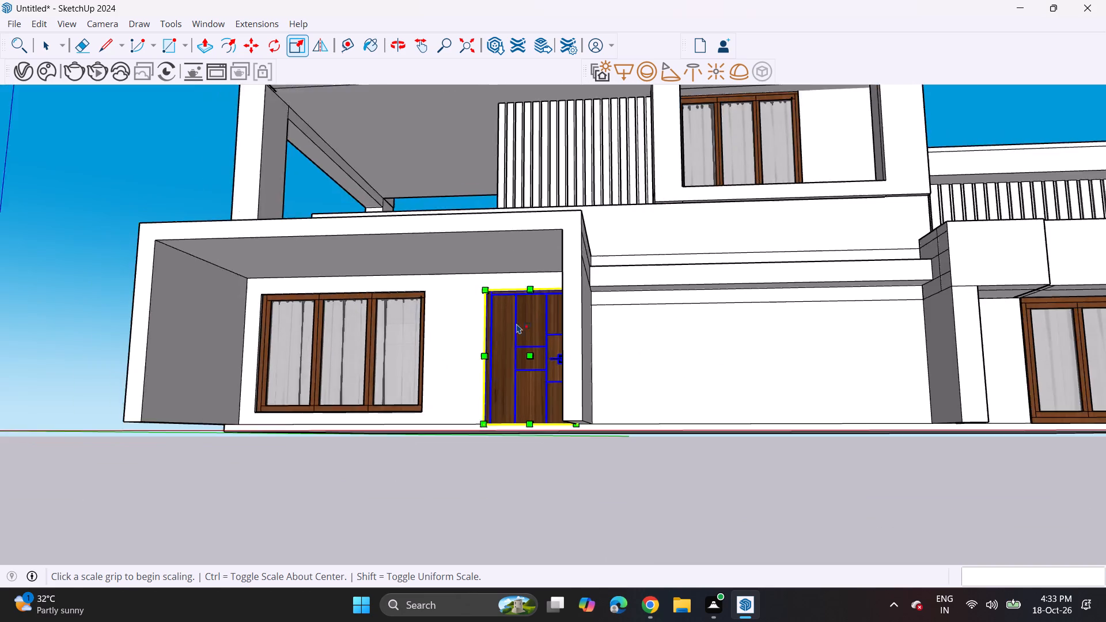
pyautogui.scroll(-3, 517, 324)
pyautogui.press('space')
pyautogui.click(79, 225)
pyautogui.moveTo(232, 290); pyautogui.dragTo(280, 320, button='middle')
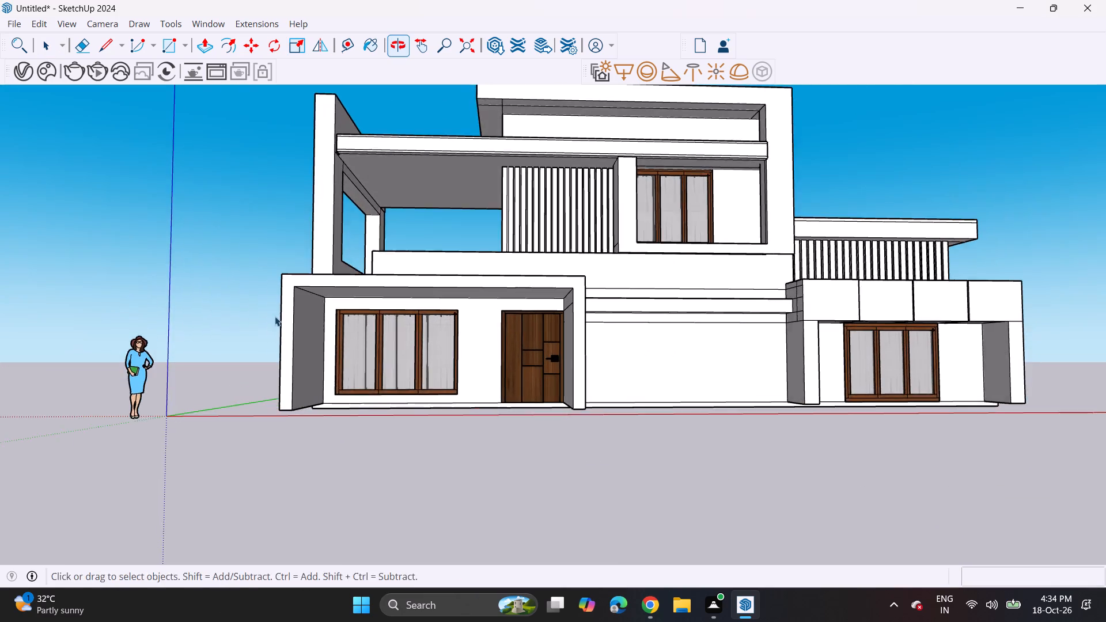
pyautogui.moveTo(271, 310); pyautogui.dragTo(245, 361, button='middle')
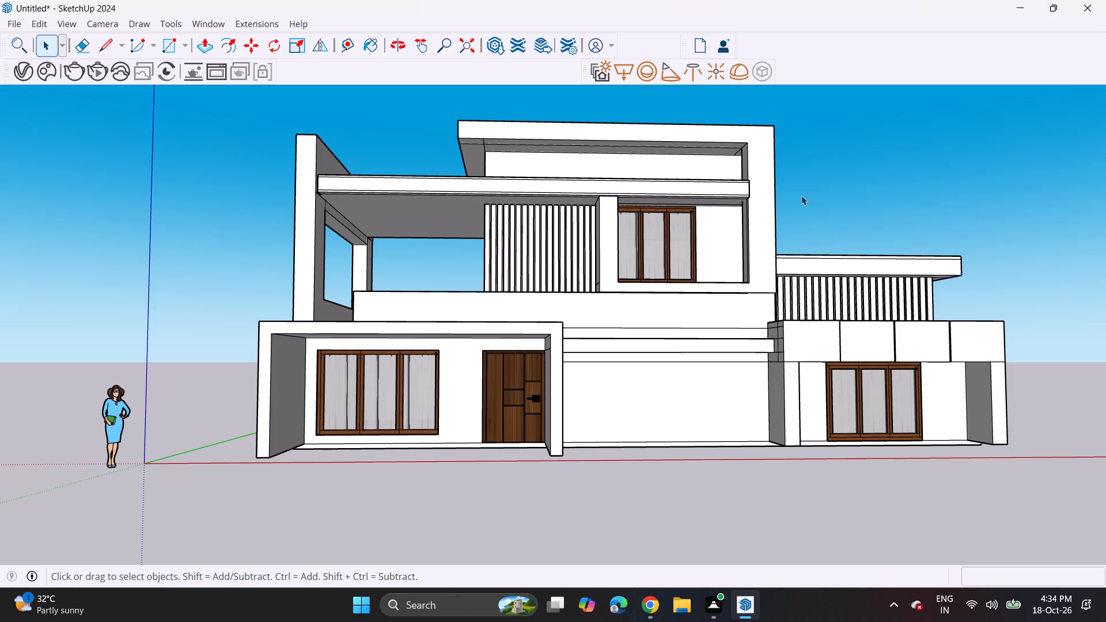
# Switch to Chrome and search the 3D Warehouse models for "wood grill".
pyautogui.click(645, 610)
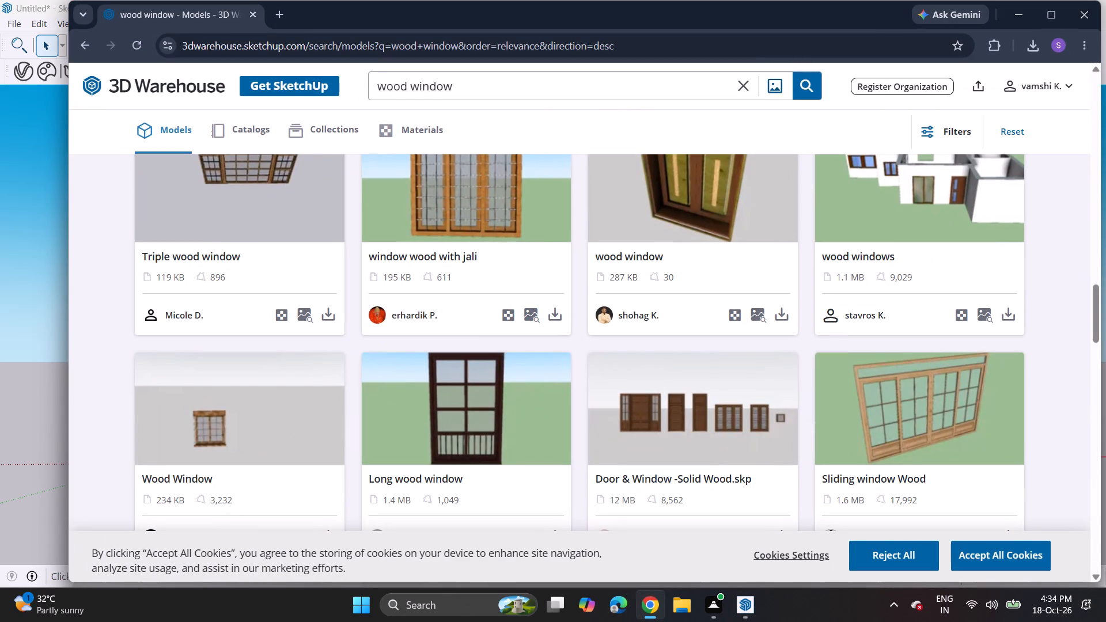
pyautogui.click(515, 82)
pyautogui.press('BackSpace')
pyautogui.press('BackSpace')
pyautogui.press('BackSpace')
pyautogui.press('BackSpace')
pyautogui.press('BackSpace')
pyautogui.press('BackSpace')
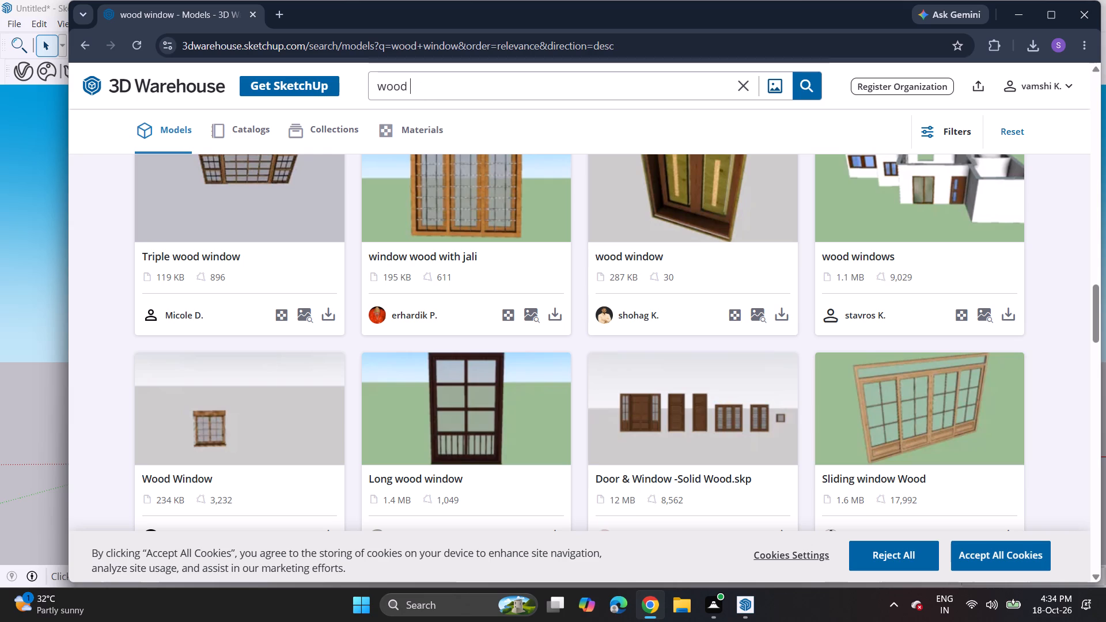
pyautogui.write('grill')
pyautogui.press('Return')
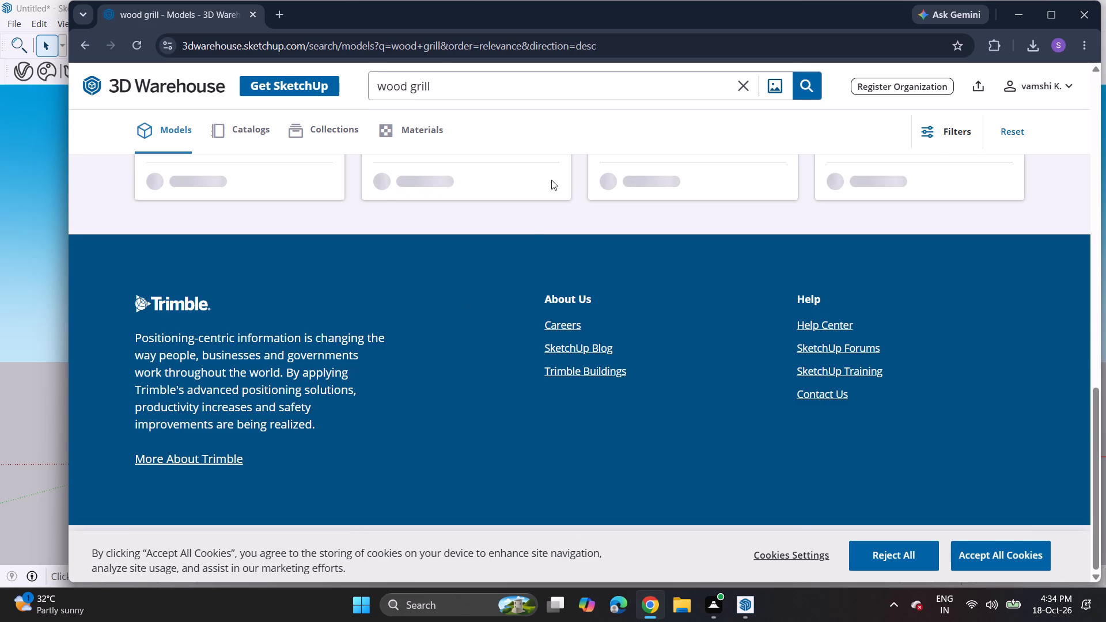
# Find the Grille lattice panel model among the search results and download it as a SketchUp file.
pyautogui.scroll(14, 544, 195)
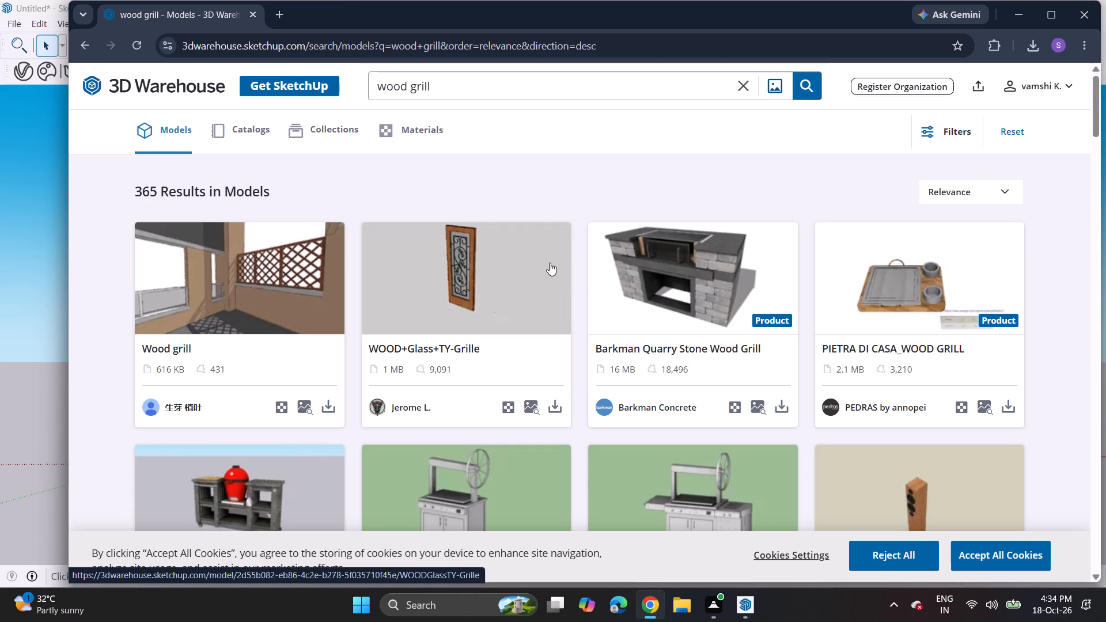
pyautogui.scroll(-8, 548, 263)
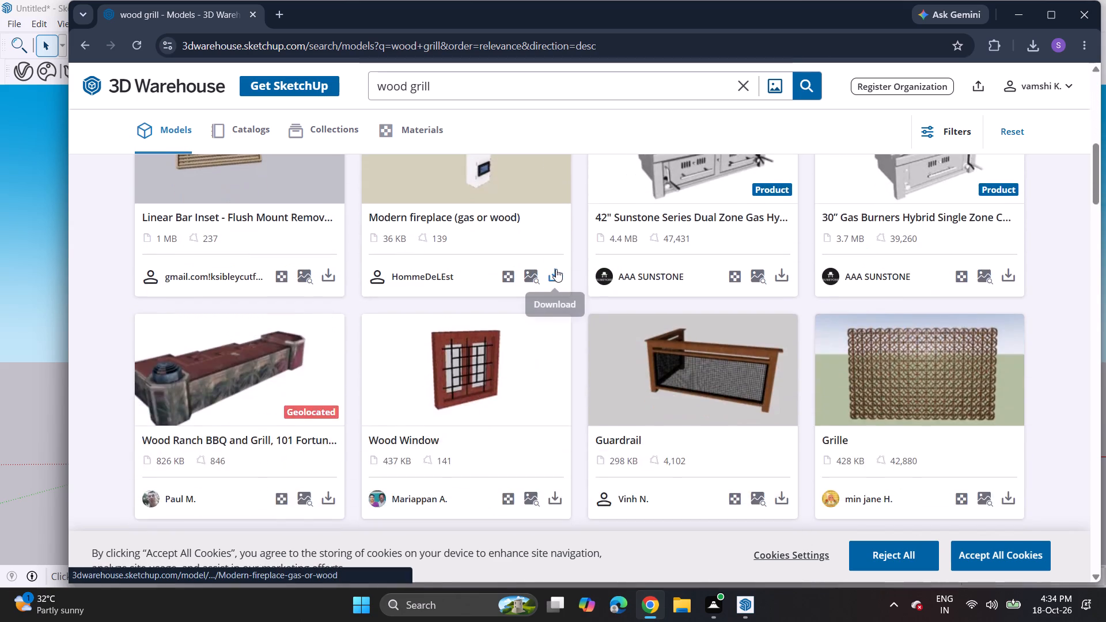
pyautogui.scroll(5, 558, 270)
pyautogui.scroll(-4, 558, 272)
pyautogui.scroll(-3, 631, 340)
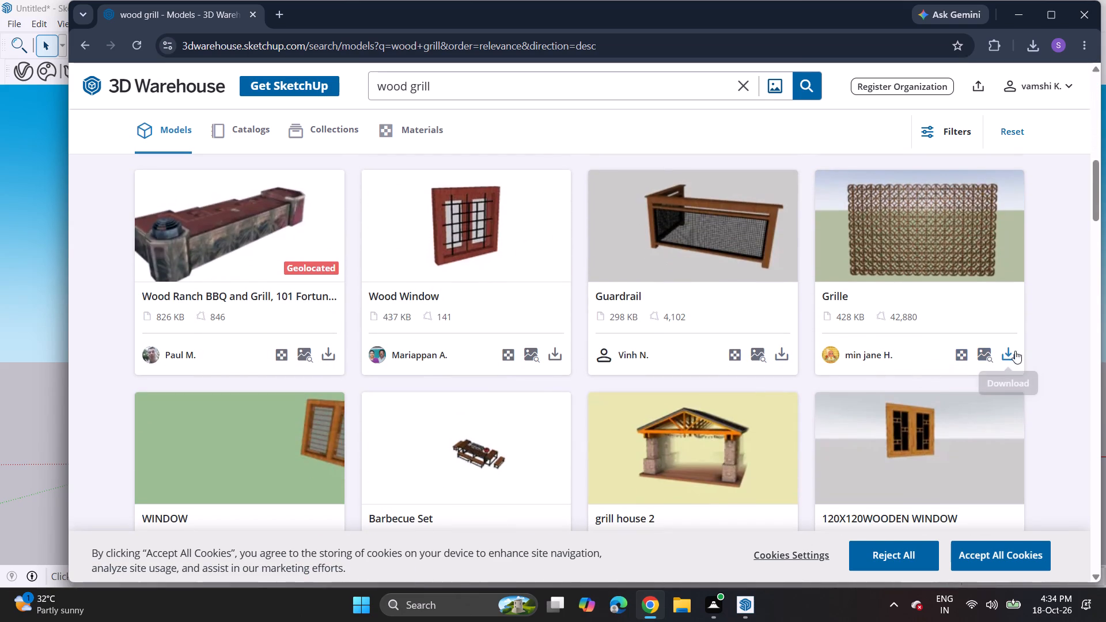
pyautogui.click(1013, 357)
pyautogui.click(975, 382)
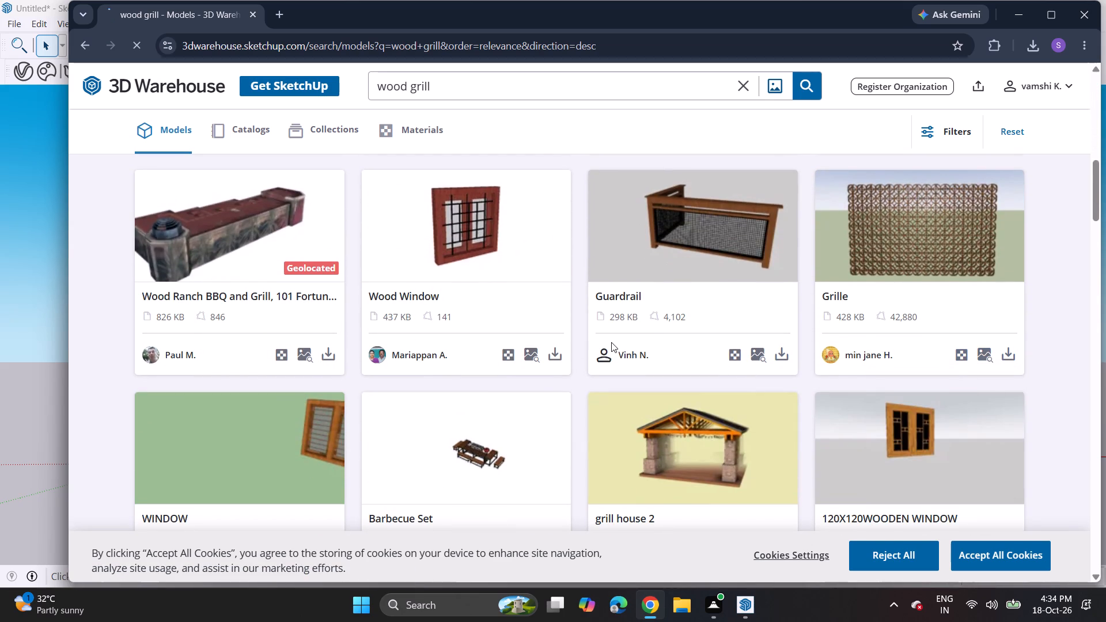
# Find the JALI PATTERNS panel among the wood grill search results and download it as a SketchUp file.
pyautogui.scroll(-10, 611, 342)
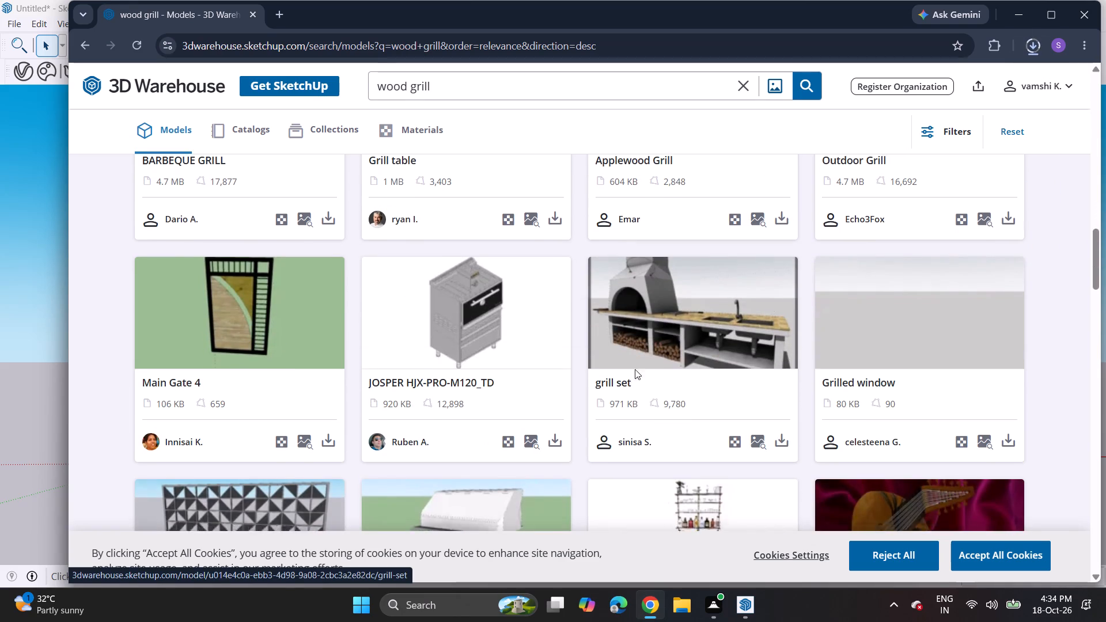
pyautogui.scroll(-2, 635, 369)
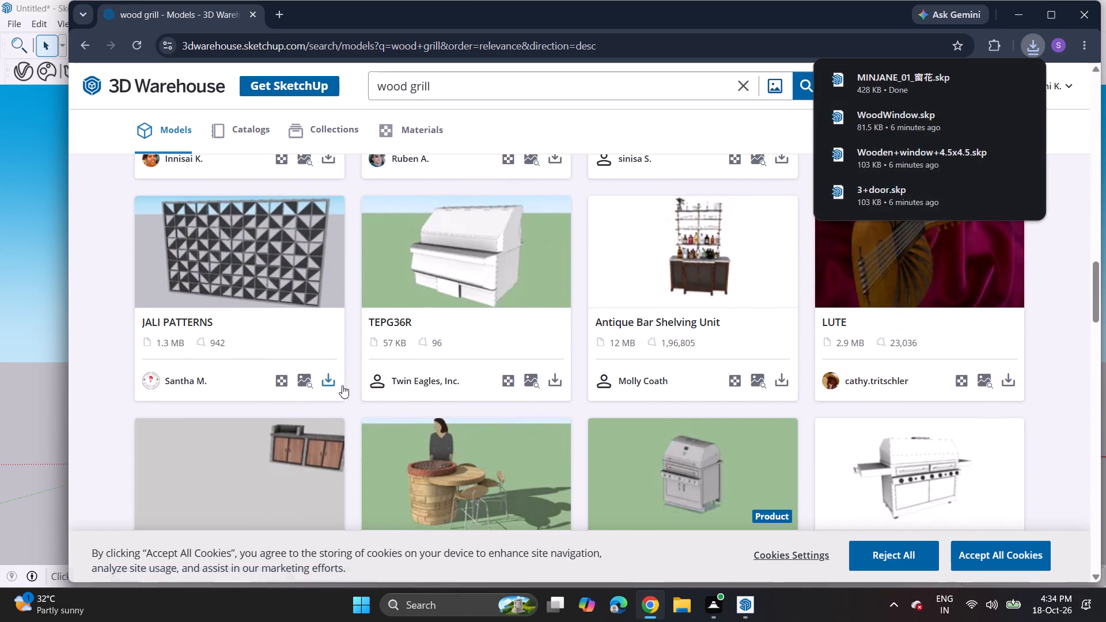
pyautogui.click(328, 379)
pyautogui.click(350, 403)
# Look through the rest of the wood grill search results for other usable grille models.
pyautogui.scroll(-5, 441, 366)
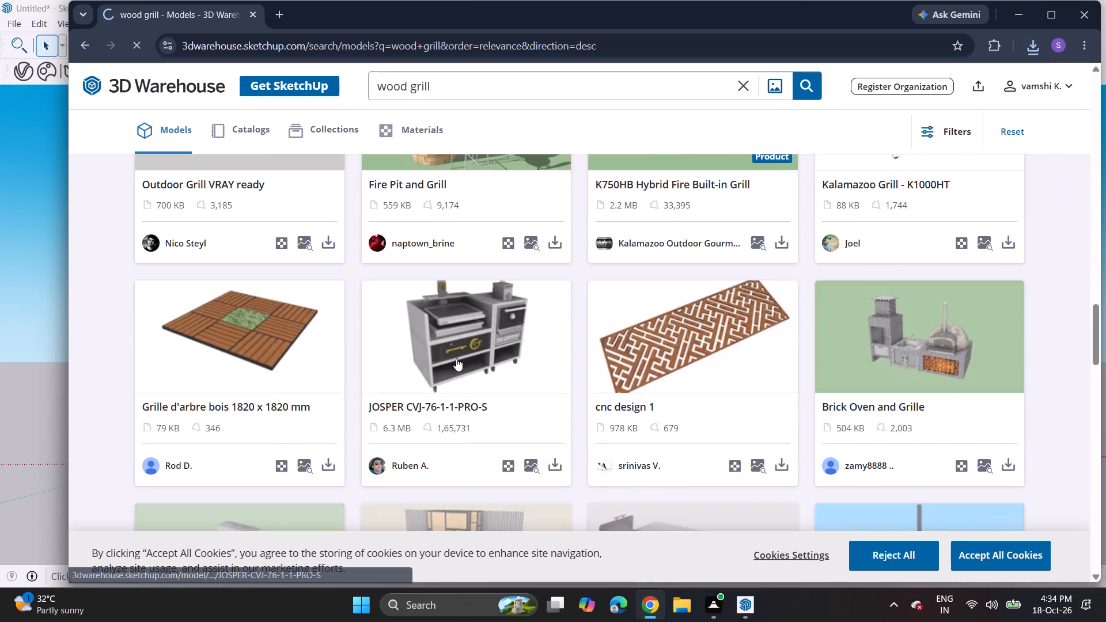
pyautogui.scroll(-6, 657, 423)
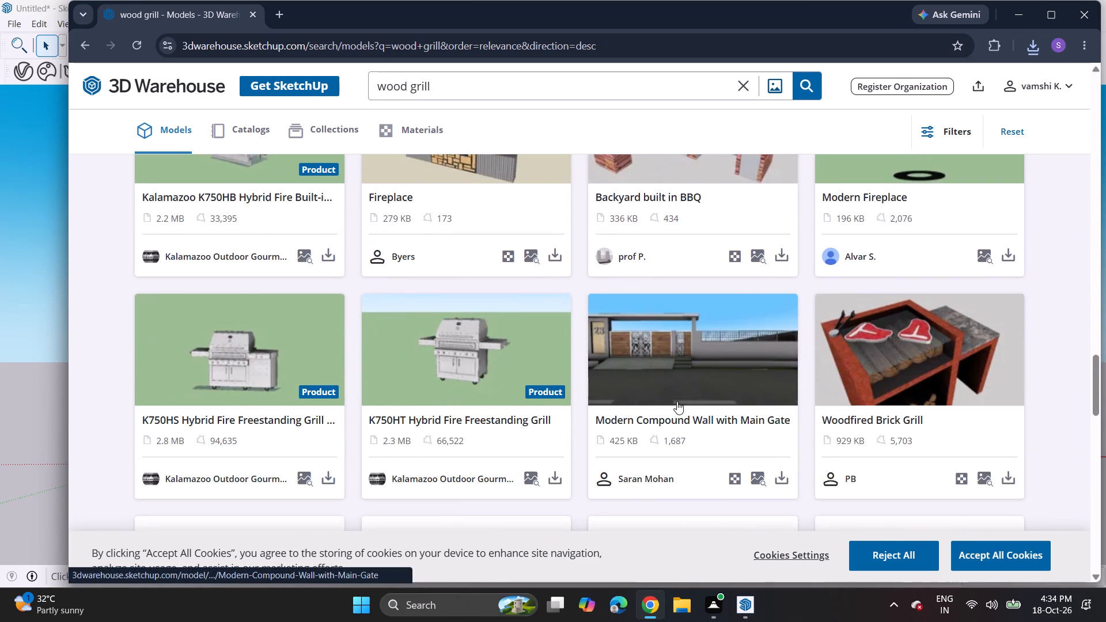
pyautogui.scroll(-6, 677, 403)
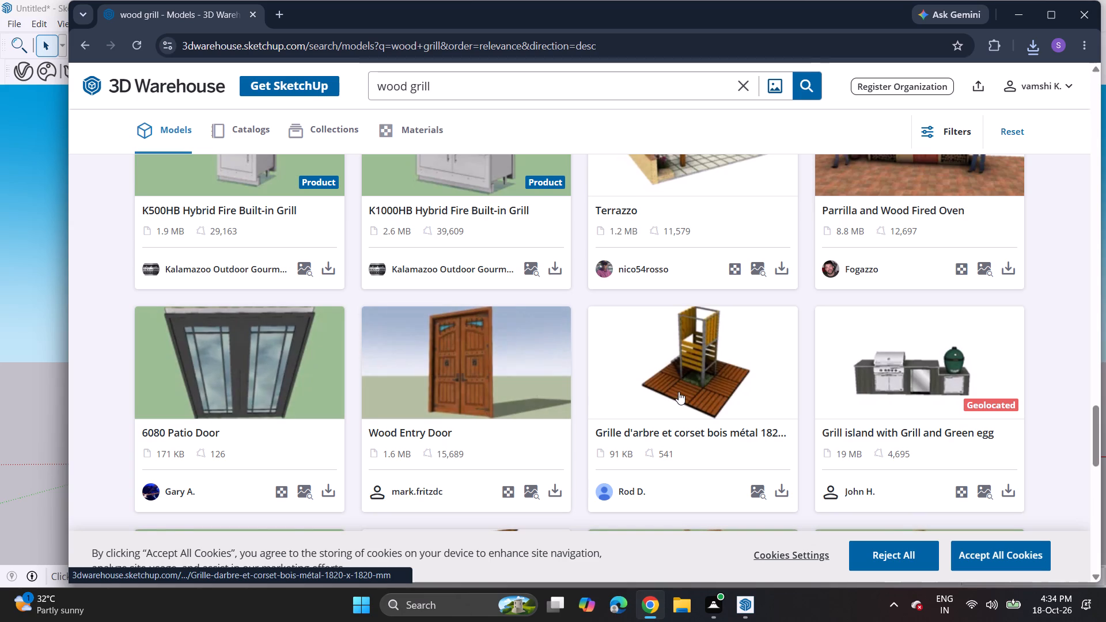
pyautogui.scroll(-10, 679, 392)
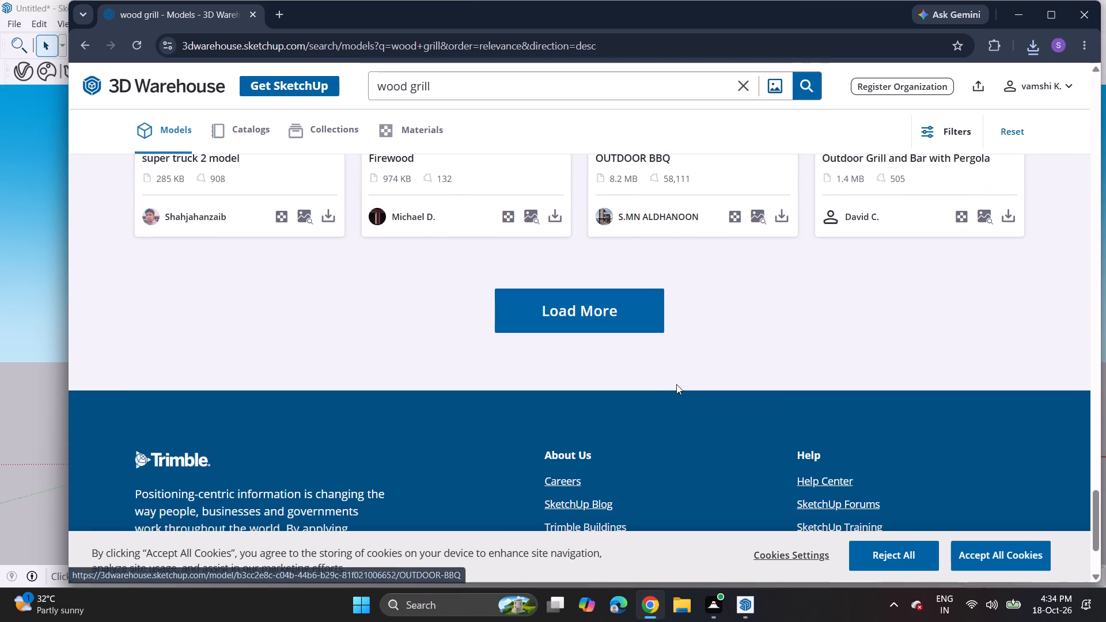
pyautogui.scroll(5, 670, 381)
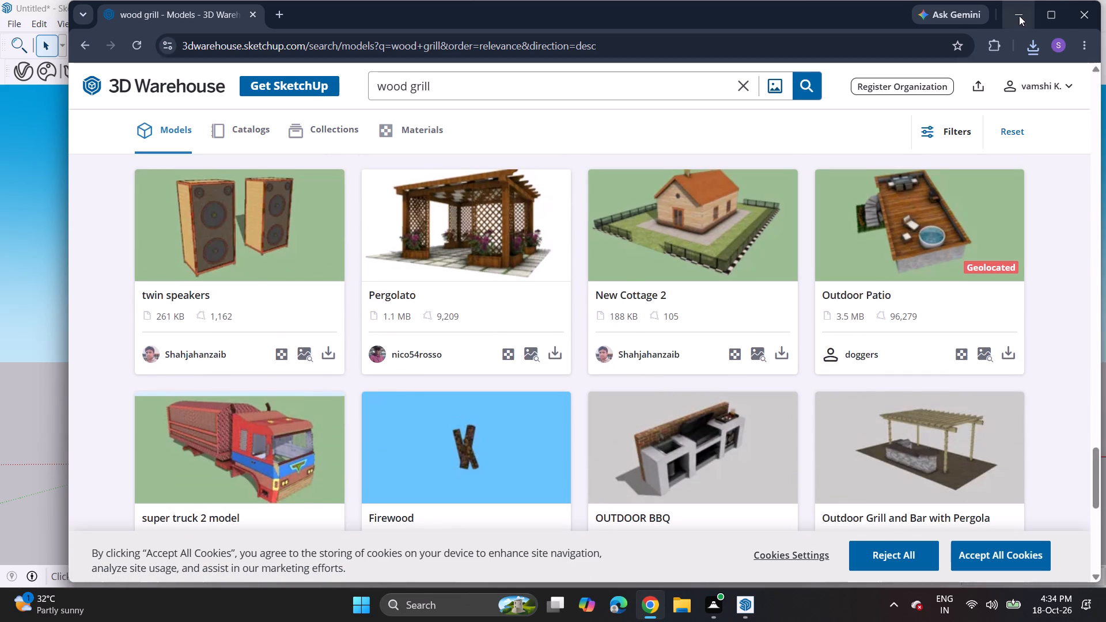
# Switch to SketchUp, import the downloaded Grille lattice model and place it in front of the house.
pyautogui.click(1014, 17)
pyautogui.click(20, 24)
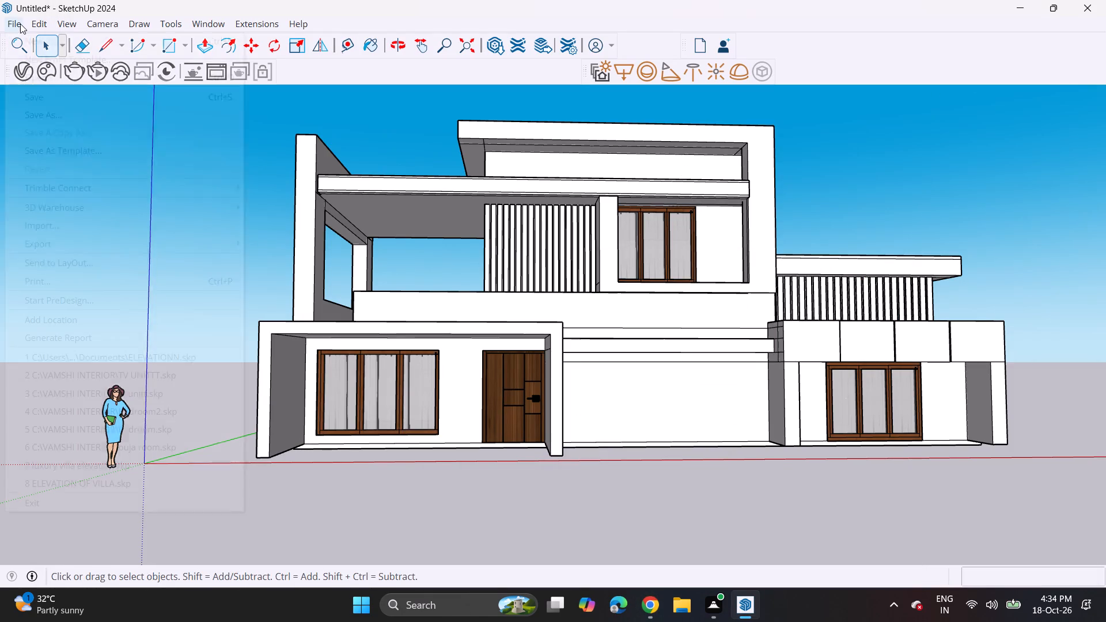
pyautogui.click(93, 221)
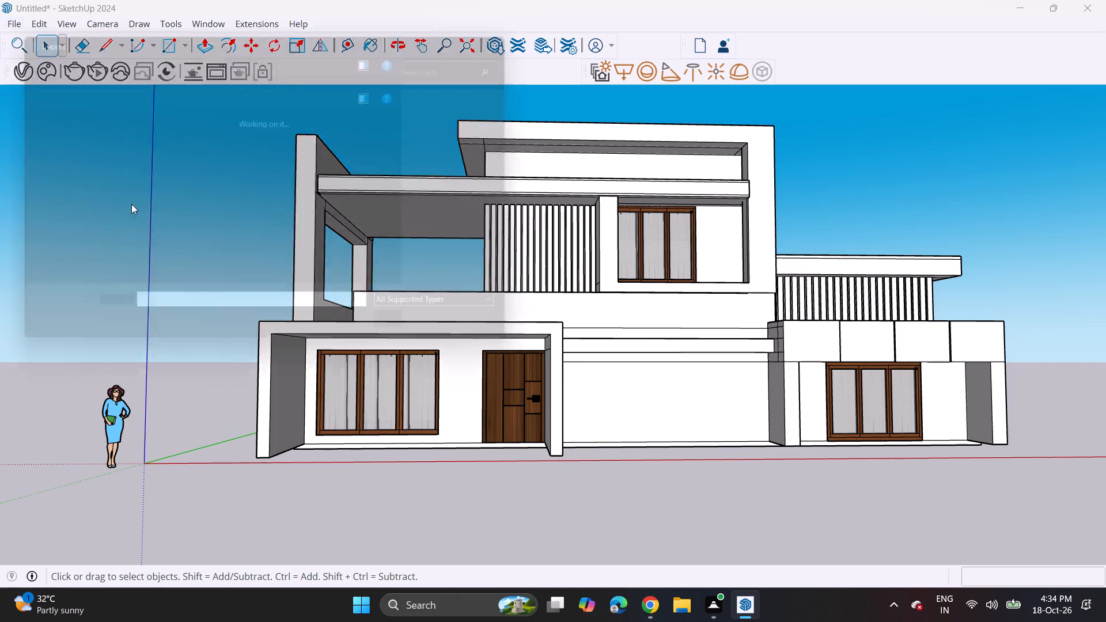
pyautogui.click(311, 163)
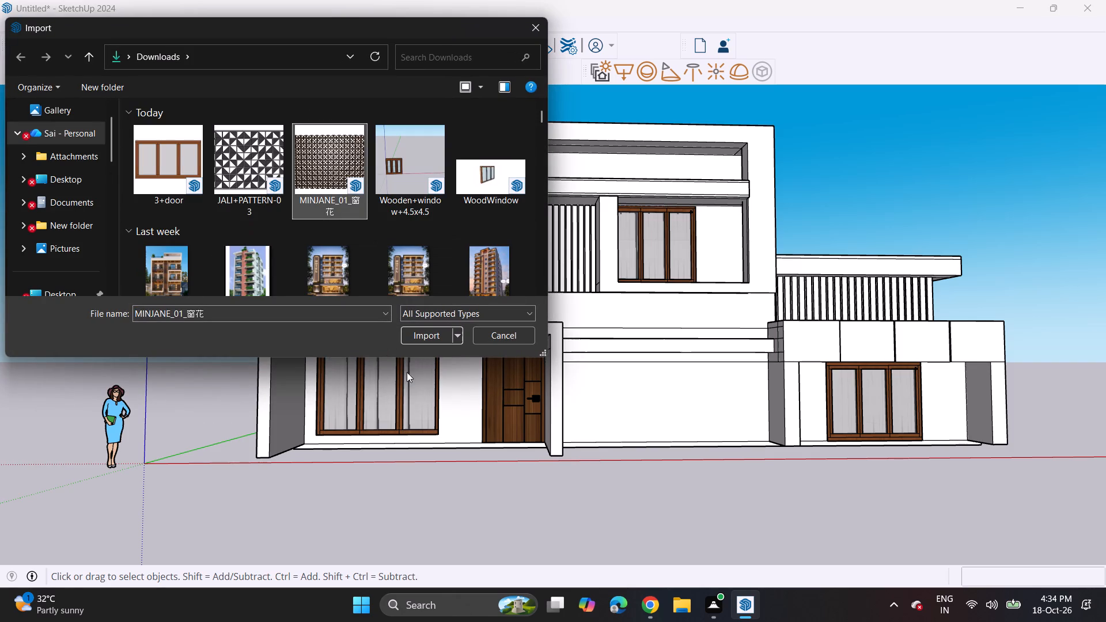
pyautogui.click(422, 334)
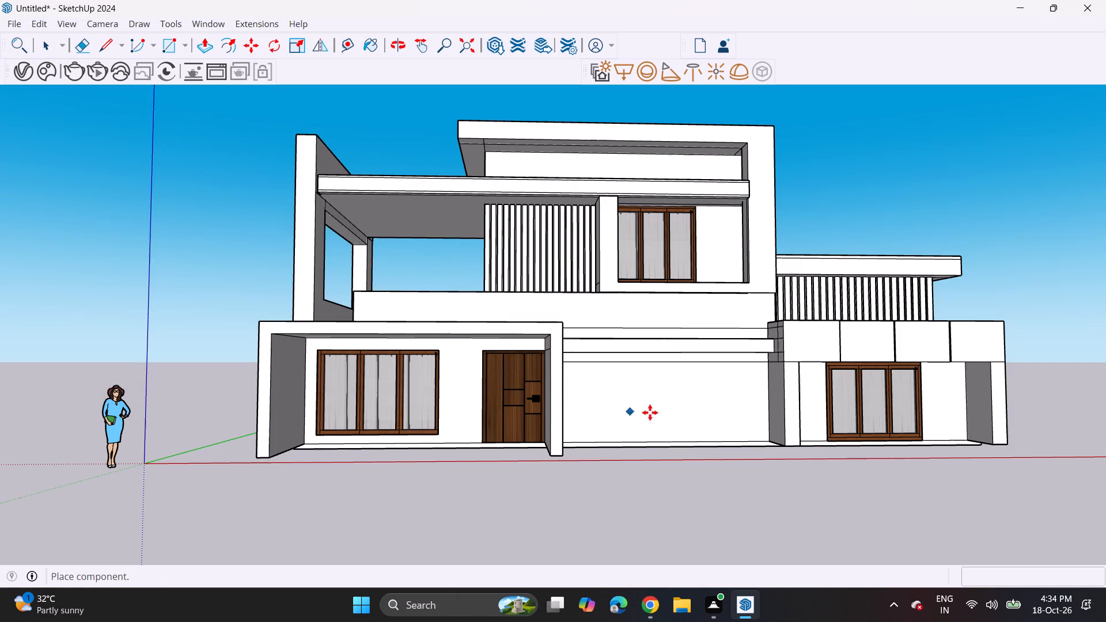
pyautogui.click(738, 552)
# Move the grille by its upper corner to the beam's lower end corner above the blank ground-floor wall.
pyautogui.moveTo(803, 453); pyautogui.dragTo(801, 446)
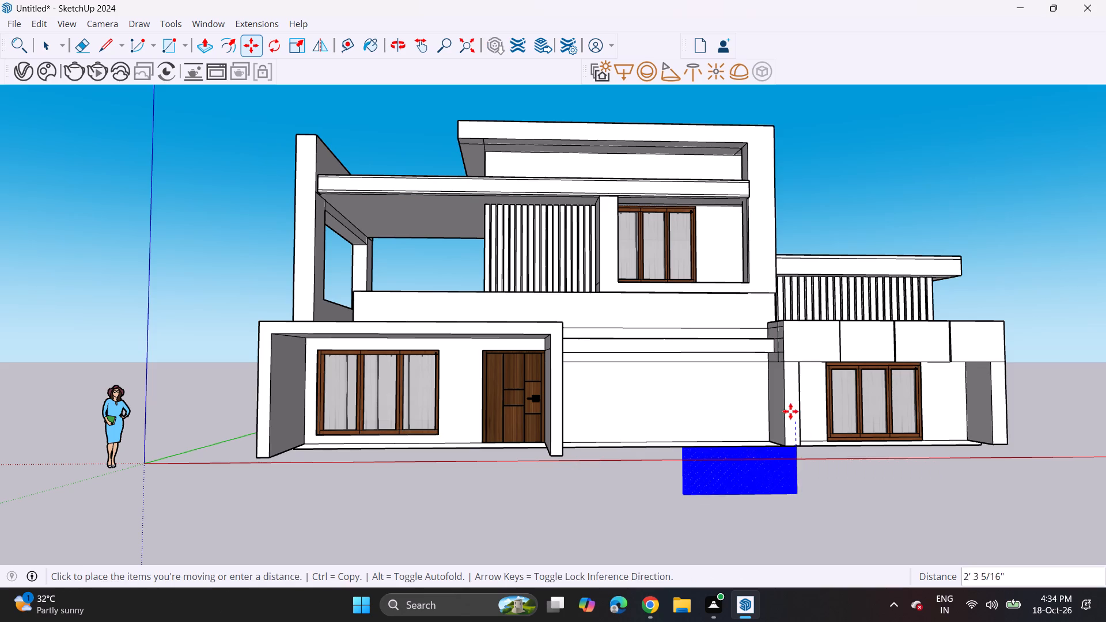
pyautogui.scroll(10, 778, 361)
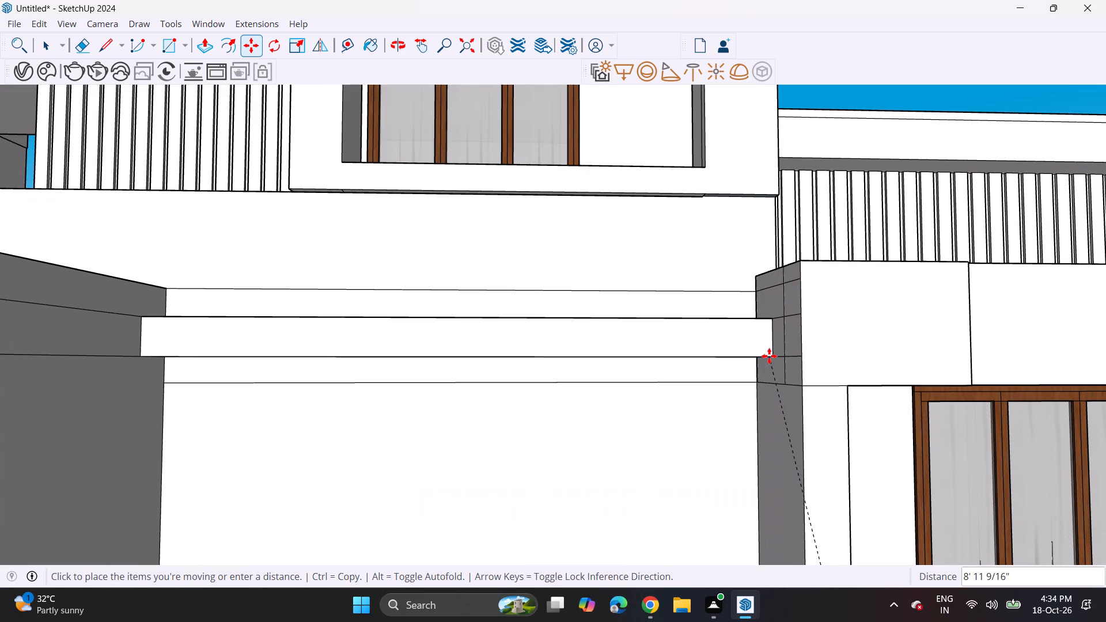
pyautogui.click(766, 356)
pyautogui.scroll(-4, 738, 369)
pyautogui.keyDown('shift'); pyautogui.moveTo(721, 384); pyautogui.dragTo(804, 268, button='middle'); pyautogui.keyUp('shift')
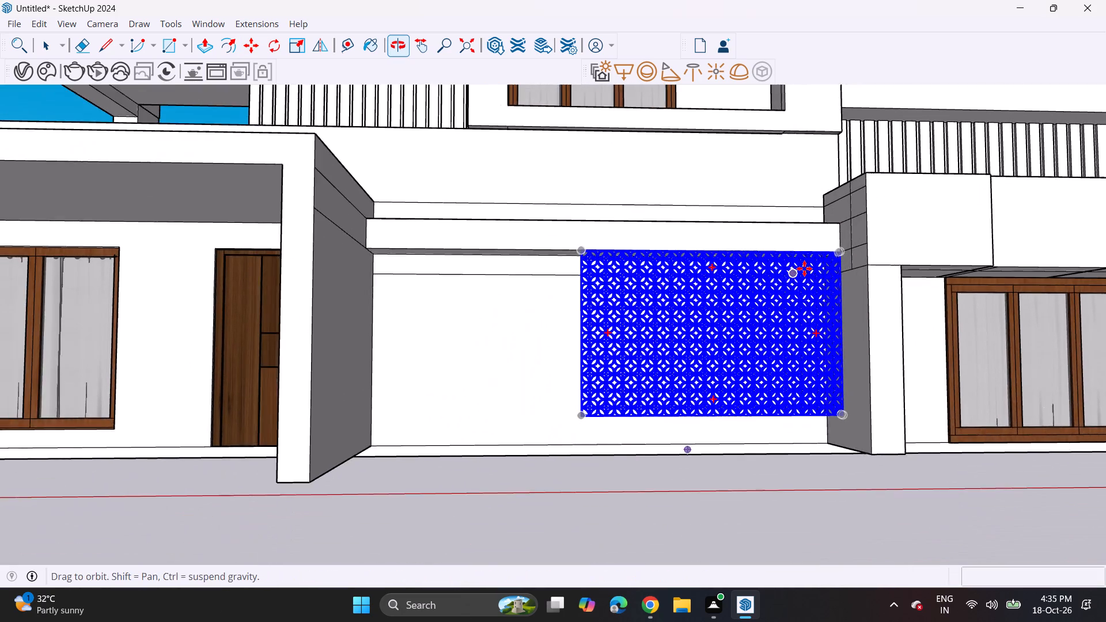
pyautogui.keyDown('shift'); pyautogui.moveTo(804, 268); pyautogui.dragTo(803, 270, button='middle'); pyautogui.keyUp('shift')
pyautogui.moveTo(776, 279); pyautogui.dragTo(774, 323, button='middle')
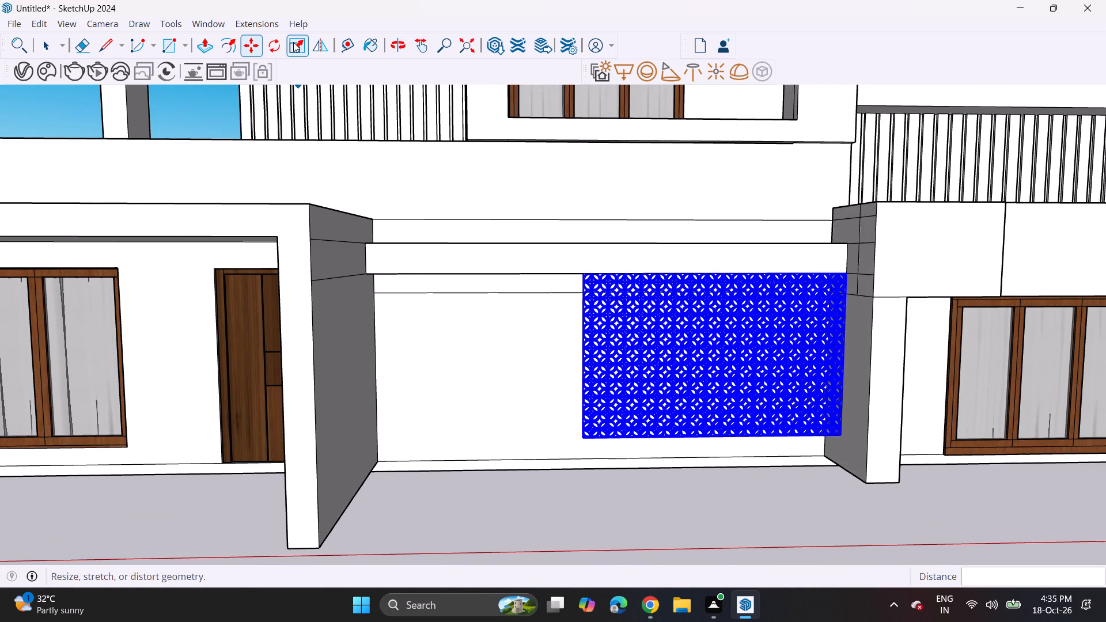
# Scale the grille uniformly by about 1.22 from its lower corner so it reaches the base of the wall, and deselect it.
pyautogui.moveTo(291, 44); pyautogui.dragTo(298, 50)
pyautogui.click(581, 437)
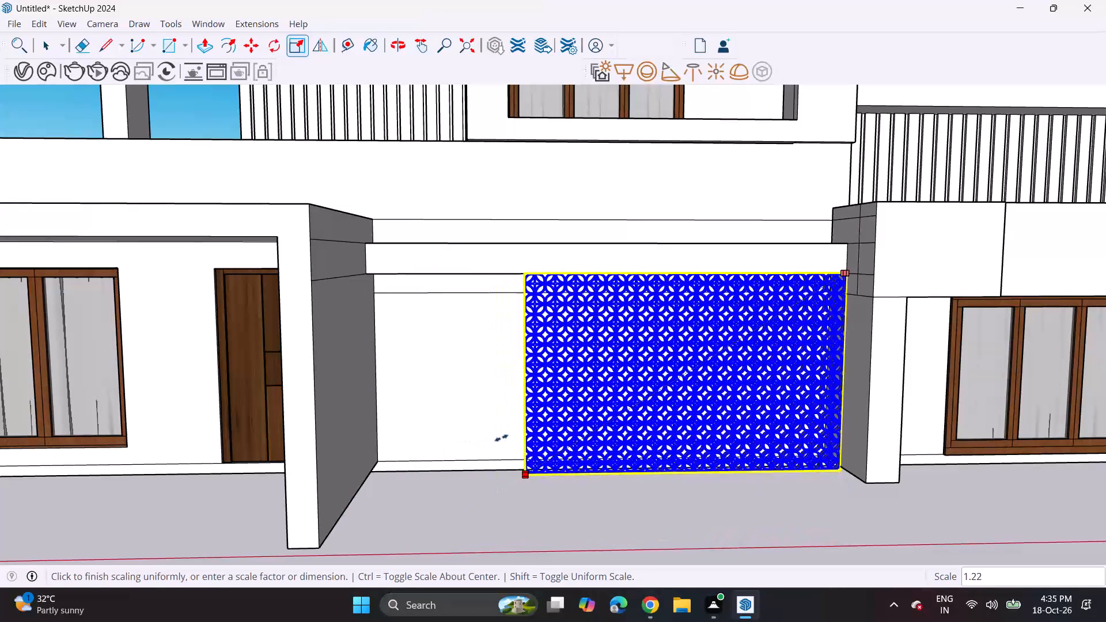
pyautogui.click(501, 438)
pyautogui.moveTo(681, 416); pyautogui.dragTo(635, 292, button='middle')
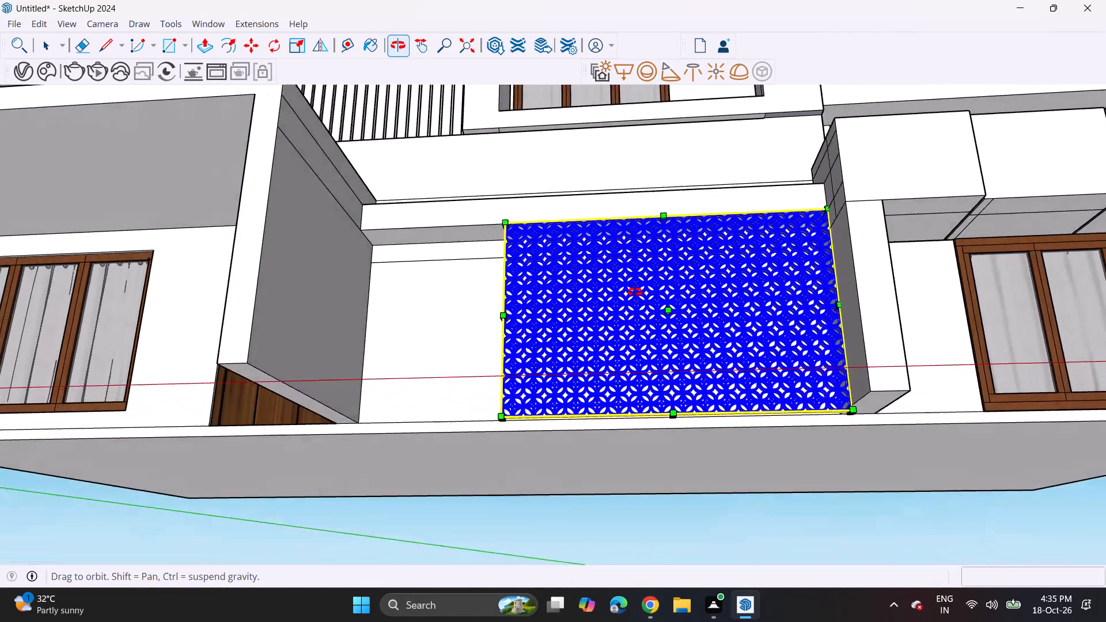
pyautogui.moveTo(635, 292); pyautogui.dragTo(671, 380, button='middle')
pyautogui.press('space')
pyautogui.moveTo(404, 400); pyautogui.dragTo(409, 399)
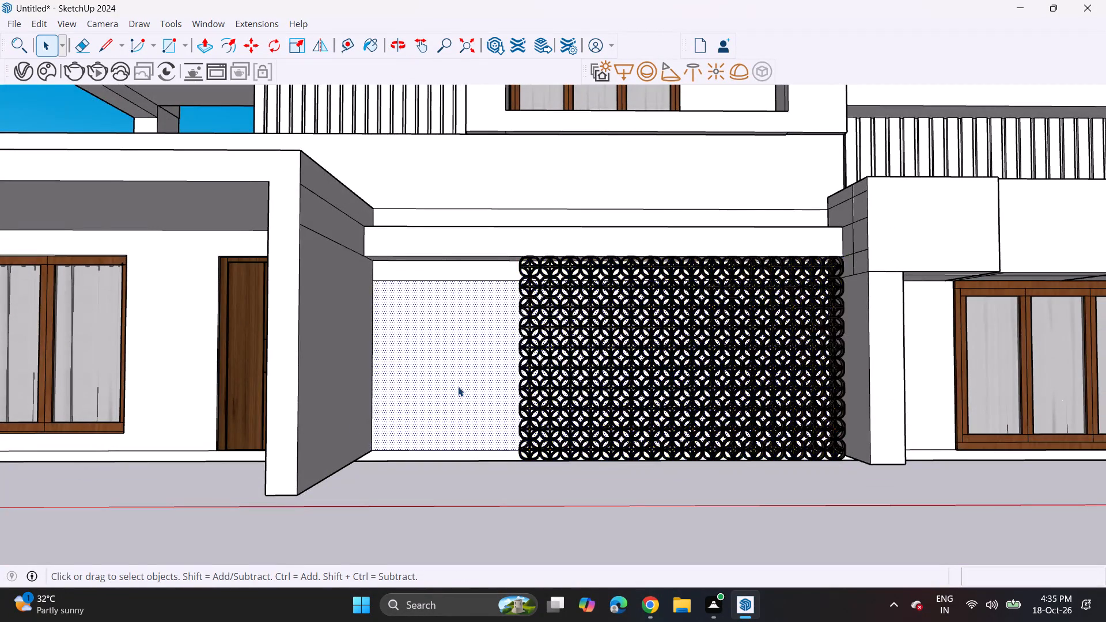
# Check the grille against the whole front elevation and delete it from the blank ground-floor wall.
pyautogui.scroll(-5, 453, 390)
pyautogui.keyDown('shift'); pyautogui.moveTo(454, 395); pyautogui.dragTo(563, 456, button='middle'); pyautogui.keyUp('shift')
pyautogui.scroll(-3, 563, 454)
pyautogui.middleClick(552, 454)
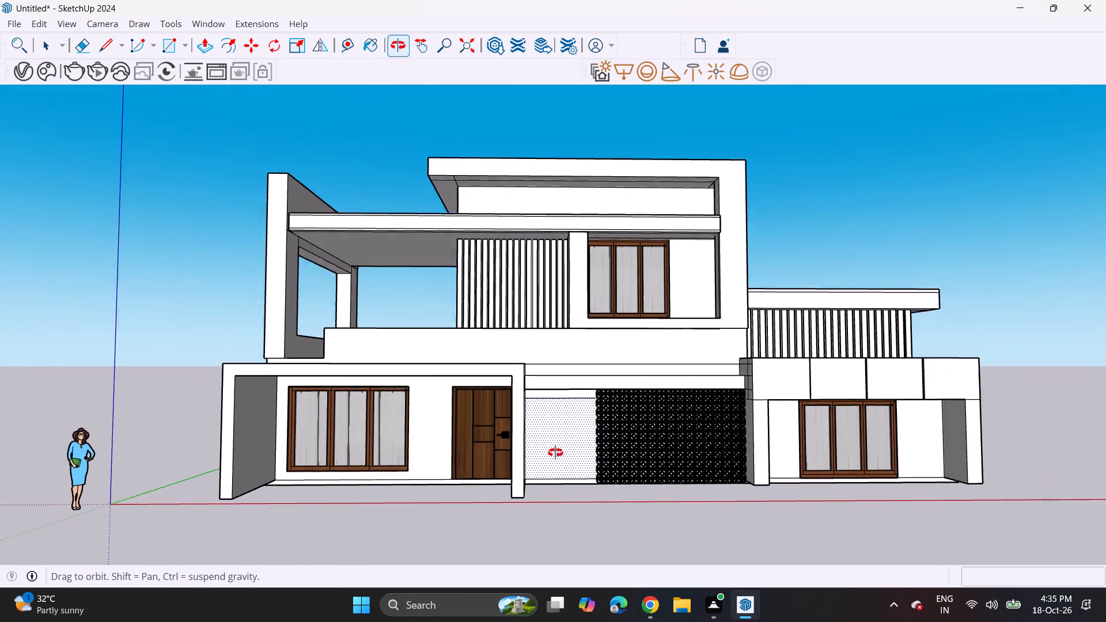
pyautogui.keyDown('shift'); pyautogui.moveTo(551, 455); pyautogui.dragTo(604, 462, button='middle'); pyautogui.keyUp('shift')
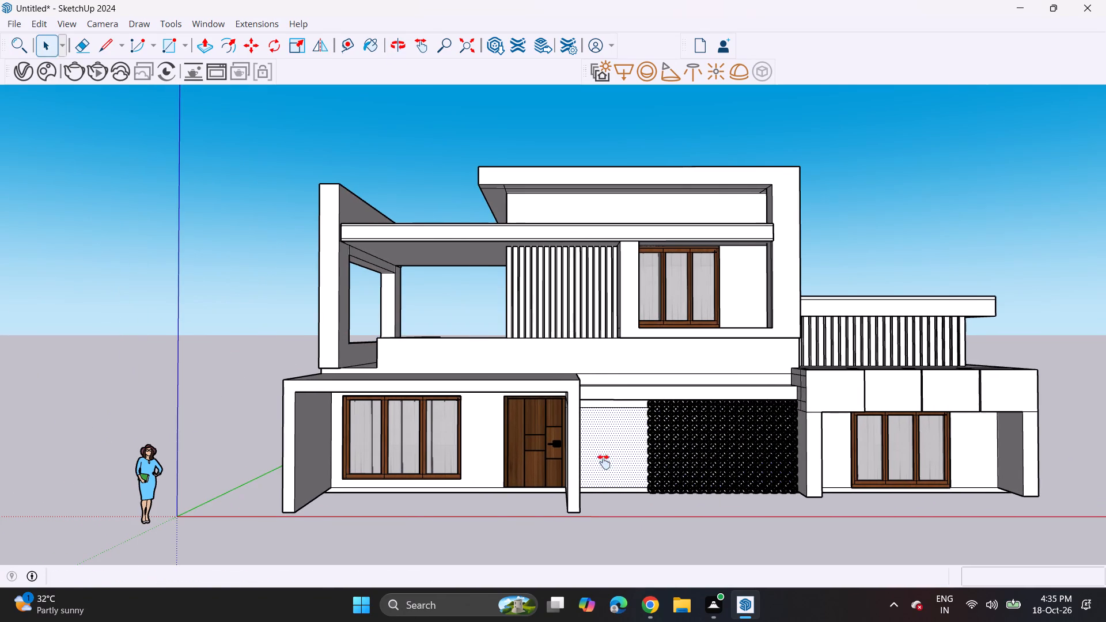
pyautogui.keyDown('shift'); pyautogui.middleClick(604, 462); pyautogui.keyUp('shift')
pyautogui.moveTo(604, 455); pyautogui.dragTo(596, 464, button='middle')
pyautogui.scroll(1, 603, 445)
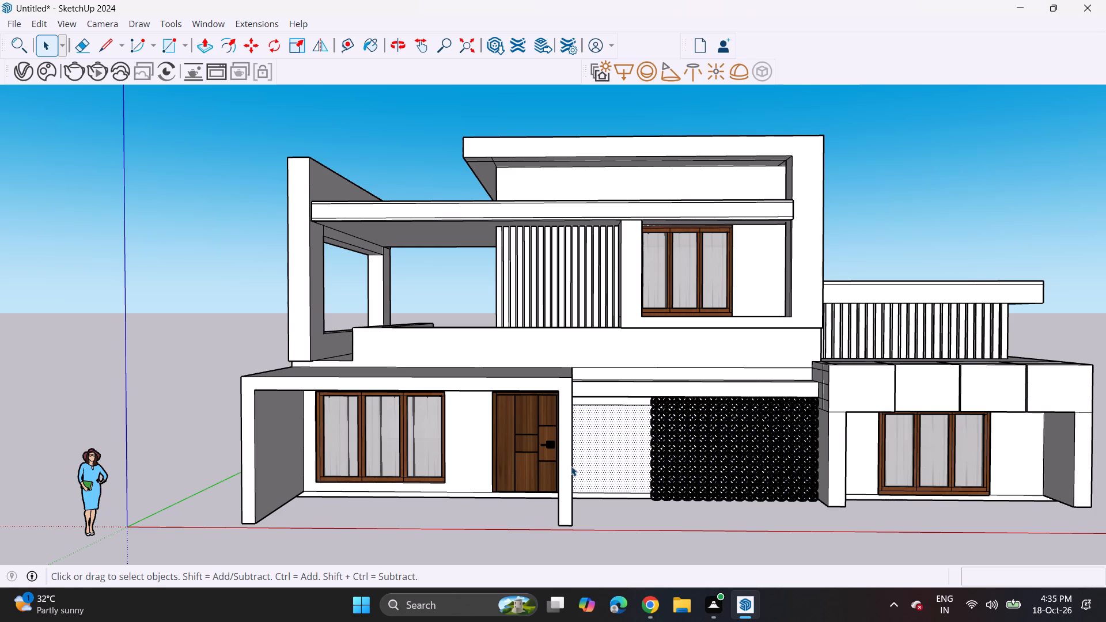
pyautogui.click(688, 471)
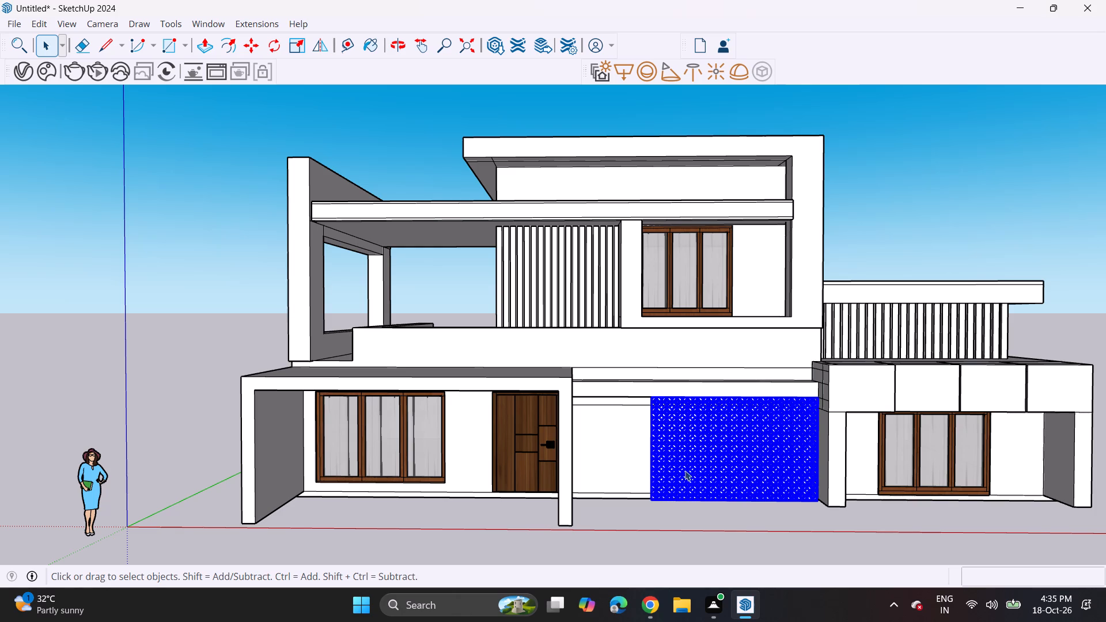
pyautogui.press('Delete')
# Draw a rectangle about 8' 4" by 7' on the middle of the blank ground-floor wall, between its upper and lower lines.
pyautogui.moveTo(702, 466); pyautogui.dragTo(698, 449, button='middle')
pyautogui.keyDown('shift'); pyautogui.scroll(1, 687, 445); pyautogui.keyUp('shift')
pyautogui.keyDown('shift'); pyautogui.moveTo(683, 444); pyautogui.dragTo(662, 441, button='middle'); pyautogui.keyUp('shift')
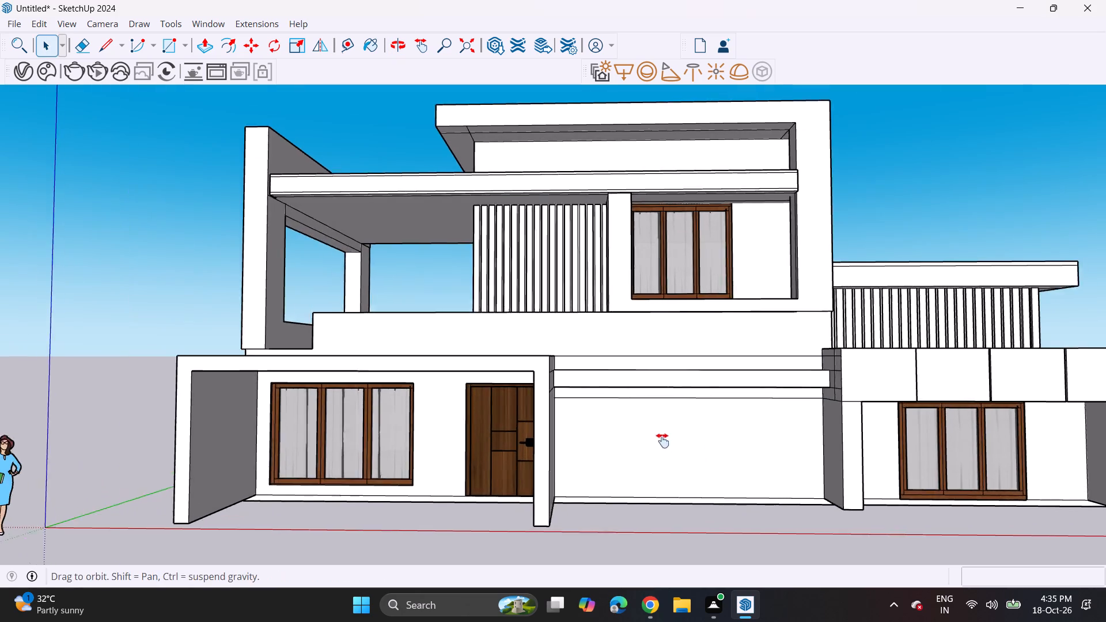
pyautogui.keyDown('shift'); pyautogui.moveTo(662, 441); pyautogui.dragTo(619, 434, button='middle'); pyautogui.keyUp('shift')
pyautogui.scroll(4, 615, 439)
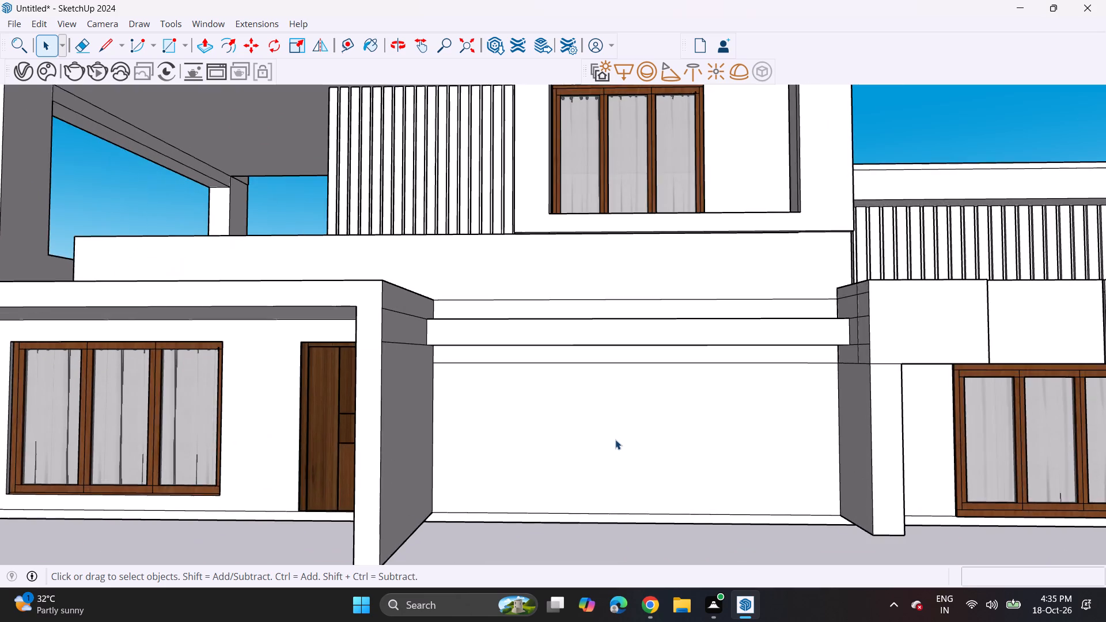
pyautogui.scroll(2, 615, 439)
pyautogui.click(171, 44)
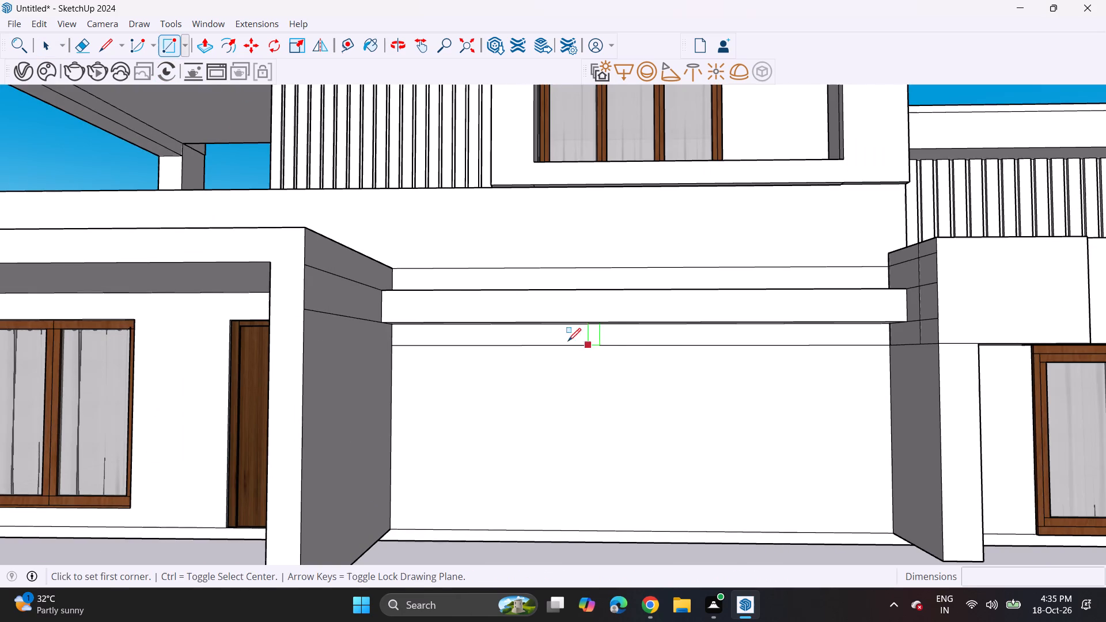
pyautogui.moveTo(525, 333); pyautogui.dragTo(539, 283, button='middle')
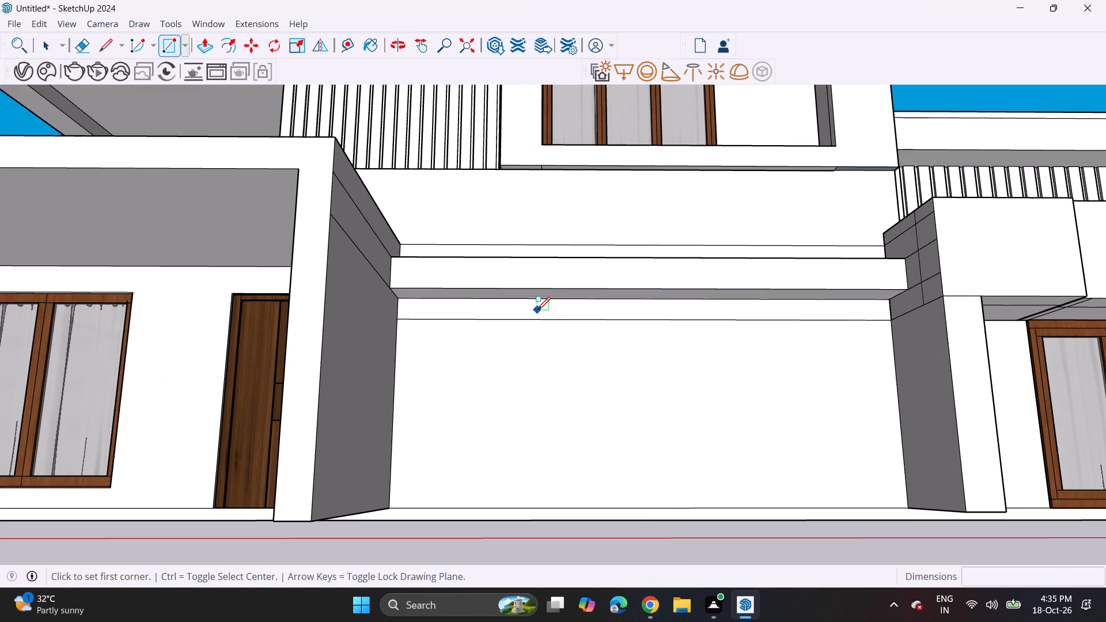
pyautogui.click(535, 318)
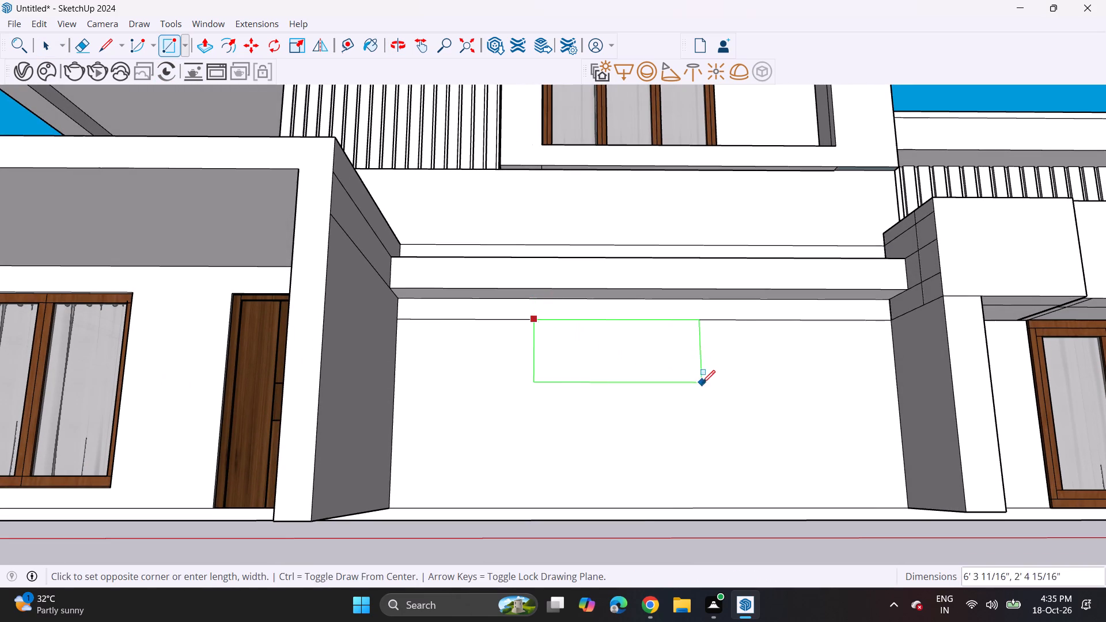
pyautogui.moveTo(707, 411); pyautogui.dragTo(721, 479, button='middle')
pyautogui.click(755, 532)
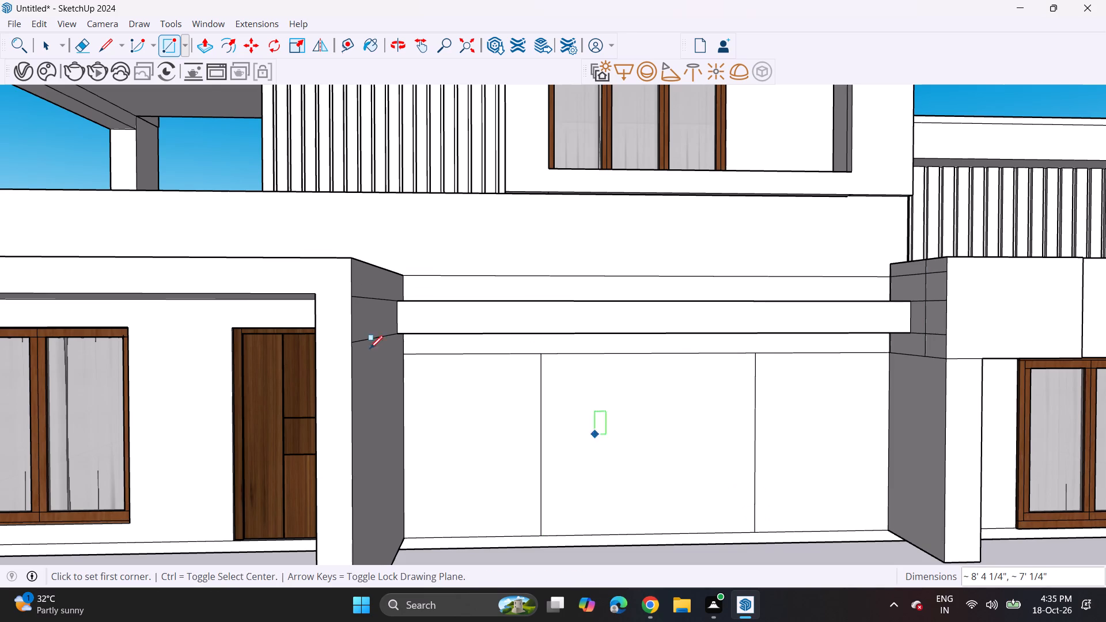
# Push the new rectangle about 3' 11" inward with Push/Pull to cut an opening in the ground-floor wall.
pyautogui.moveTo(196, 38); pyautogui.dragTo(202, 45)
pyautogui.click(602, 502)
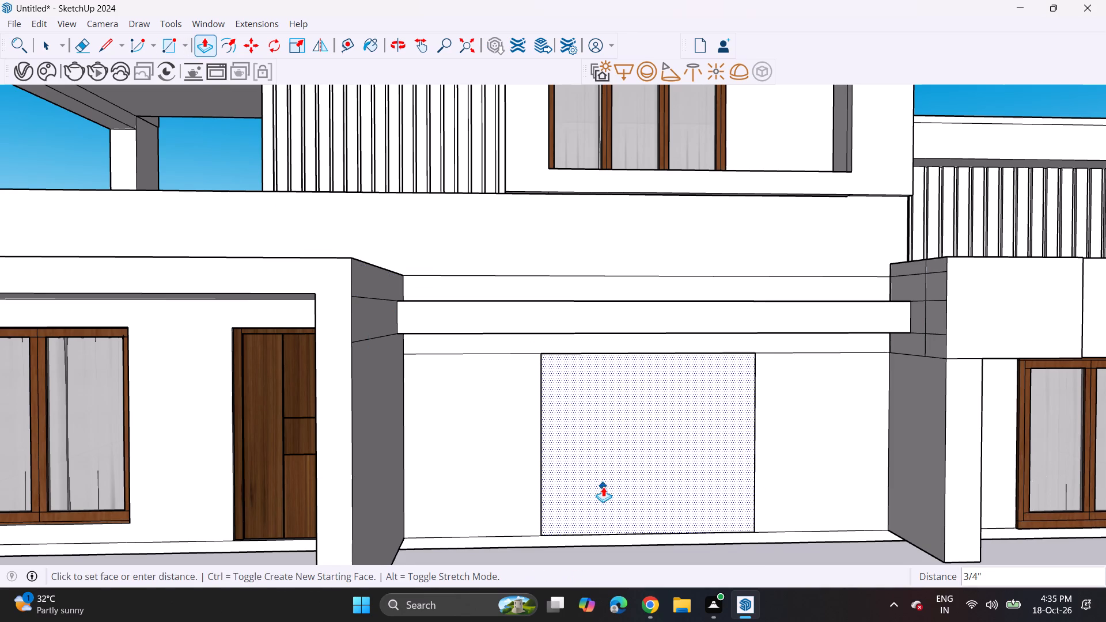
pyautogui.click(602, 466)
pyautogui.click(613, 514)
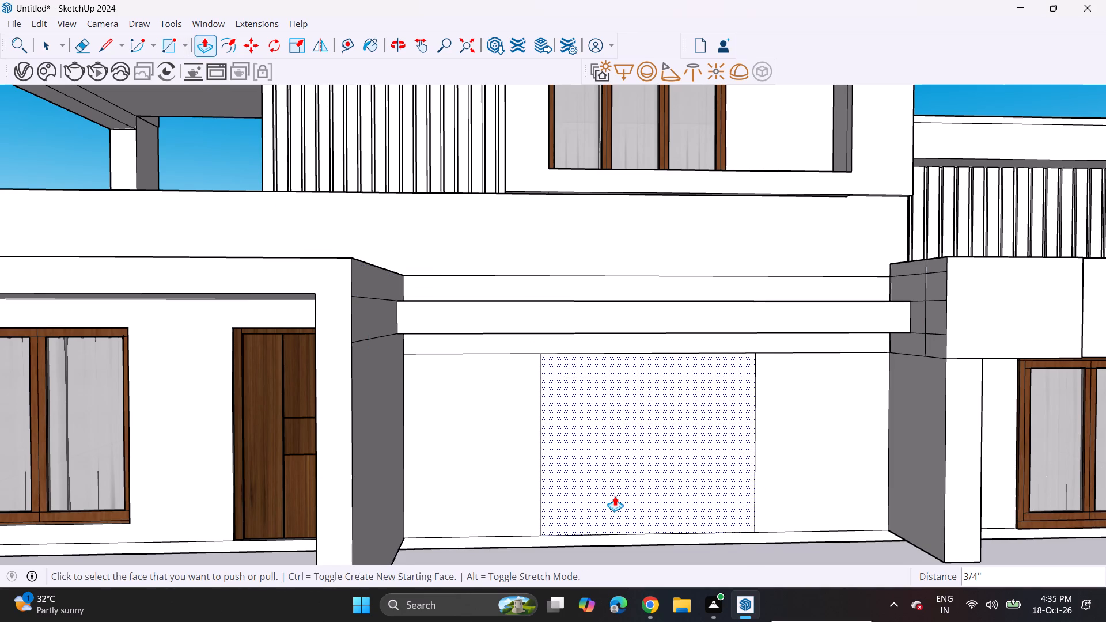
pyautogui.moveTo(620, 486); pyautogui.dragTo(397, 308, button='middle')
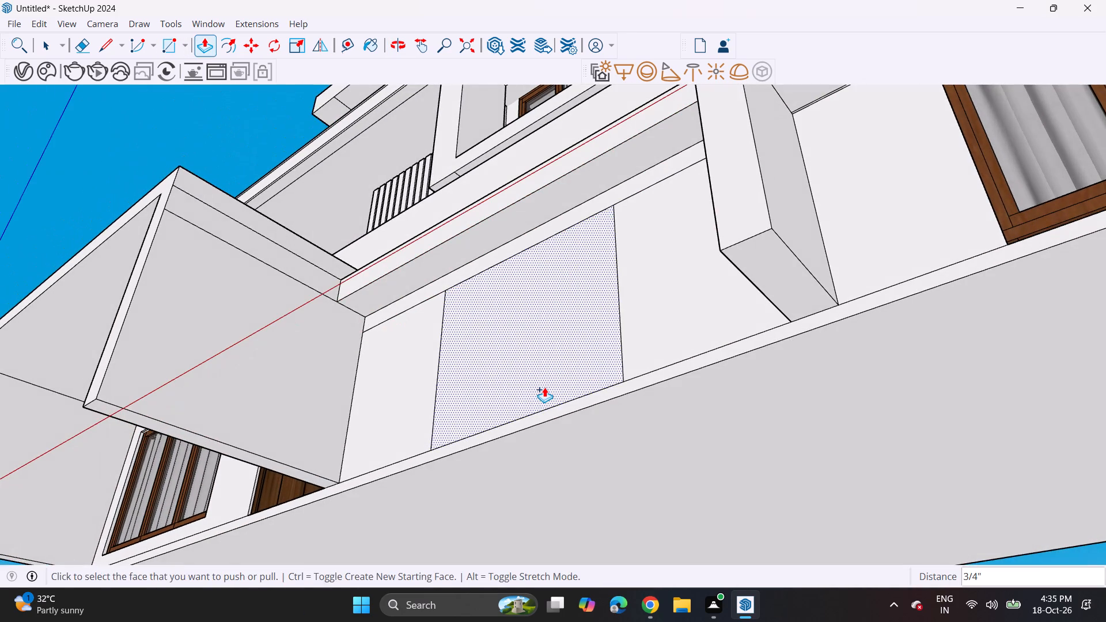
pyautogui.click(544, 387)
pyautogui.click(605, 441)
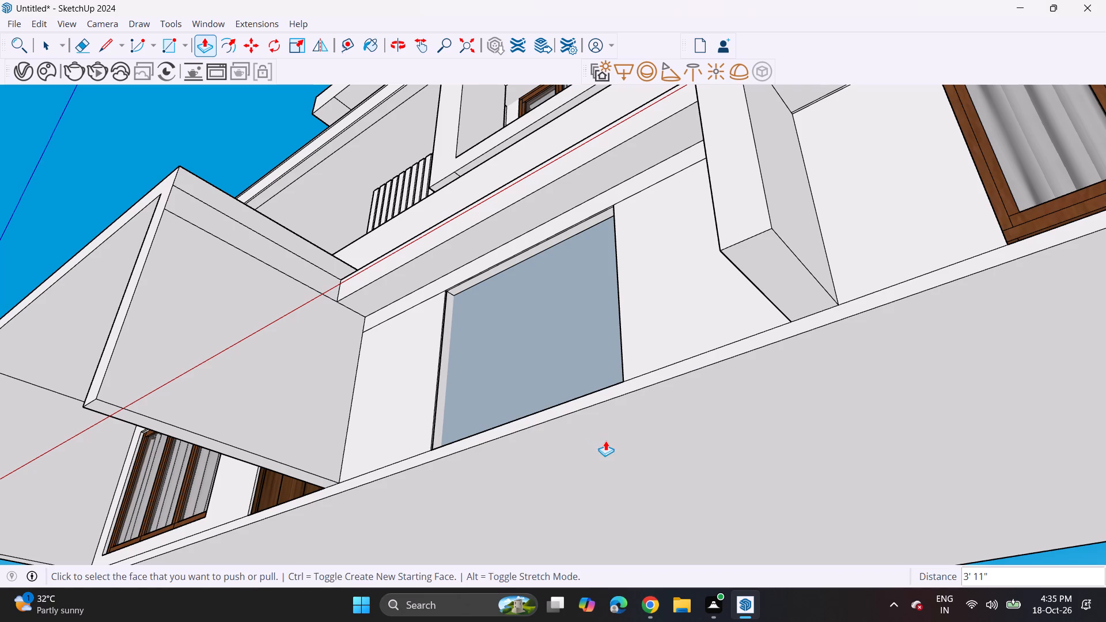
# Push/Pull the recessed back face of the ground-floor opening, last by about 2' 2", to leave a shallower recess.
pyautogui.moveTo(547, 352); pyautogui.dragTo(676, 474, button='middle')
pyautogui.click(638, 468)
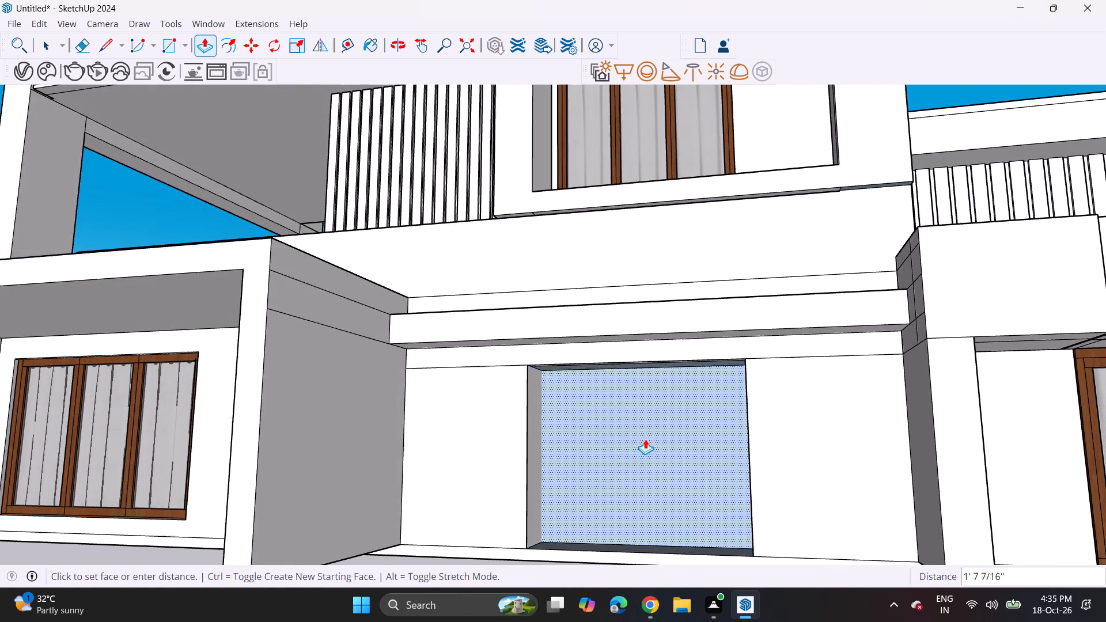
pyautogui.click(647, 434)
pyautogui.click(624, 494)
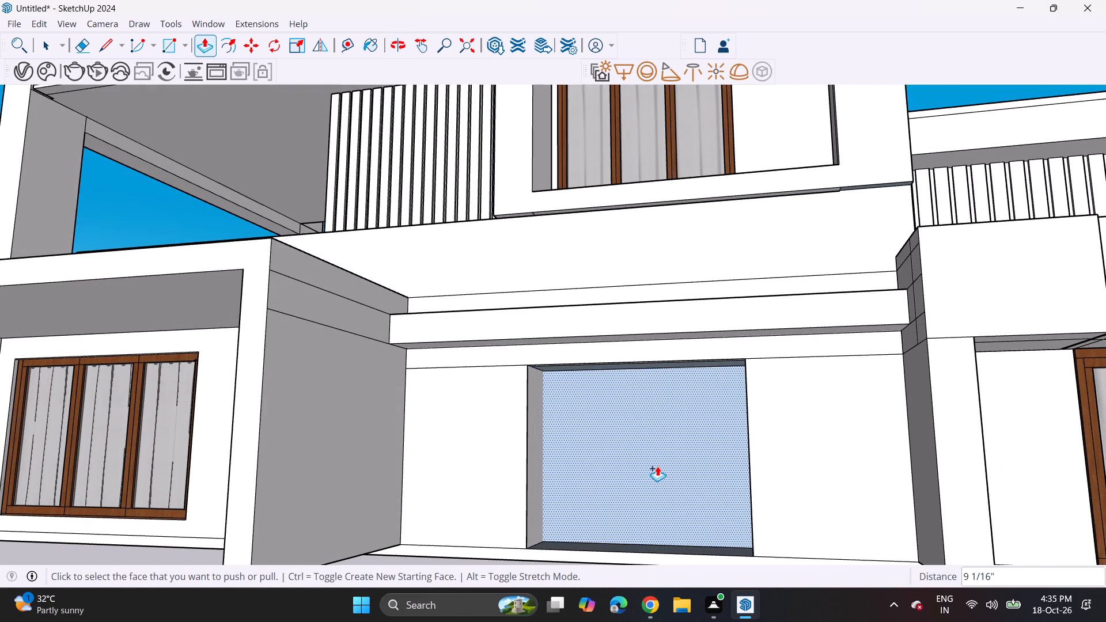
pyautogui.click(657, 466)
pyautogui.moveTo(635, 488); pyautogui.dragTo(675, 519, button='middle')
pyautogui.press('Escape')
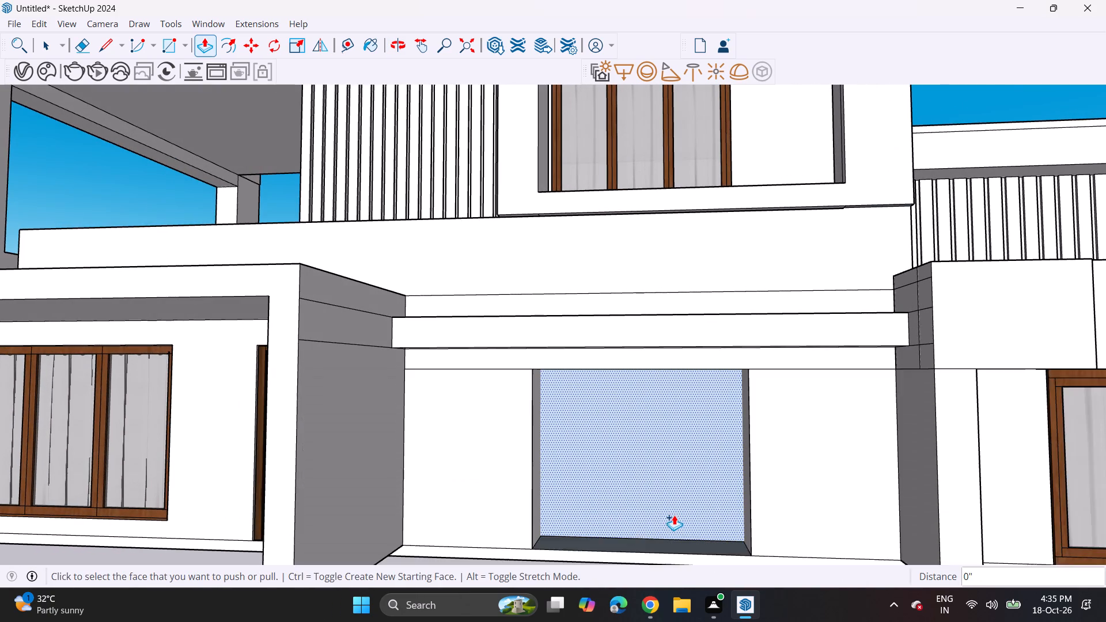
pyautogui.scroll(4, 672, 515)
pyautogui.moveTo(660, 507); pyautogui.dragTo(624, 413, button='middle')
pyautogui.moveTo(612, 386); pyautogui.dragTo(636, 461, button='middle')
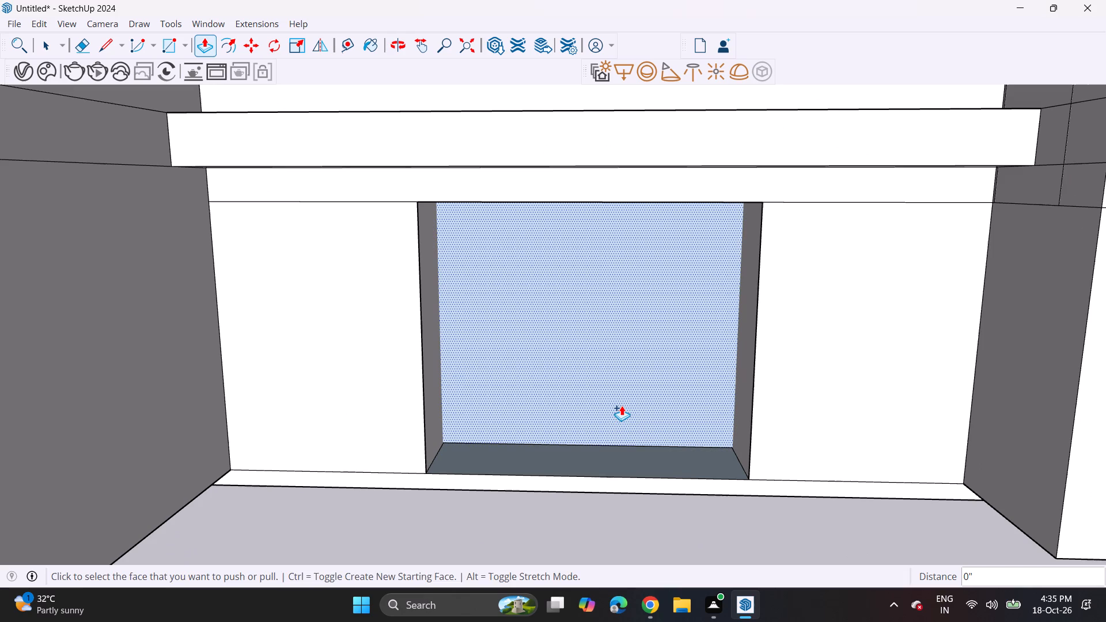
pyautogui.click(622, 405)
pyautogui.click(622, 385)
pyautogui.moveTo(615, 412); pyautogui.dragTo(625, 351, button='middle')
pyautogui.scroll(-8, 613, 310)
pyautogui.moveTo(599, 317); pyautogui.dragTo(579, 411, button='middle')
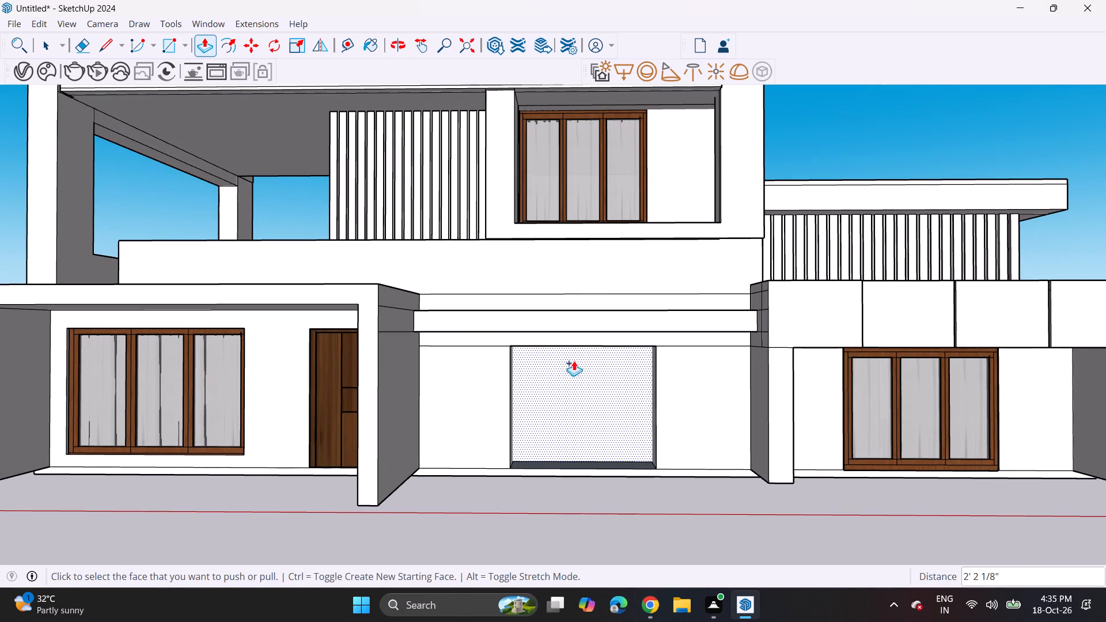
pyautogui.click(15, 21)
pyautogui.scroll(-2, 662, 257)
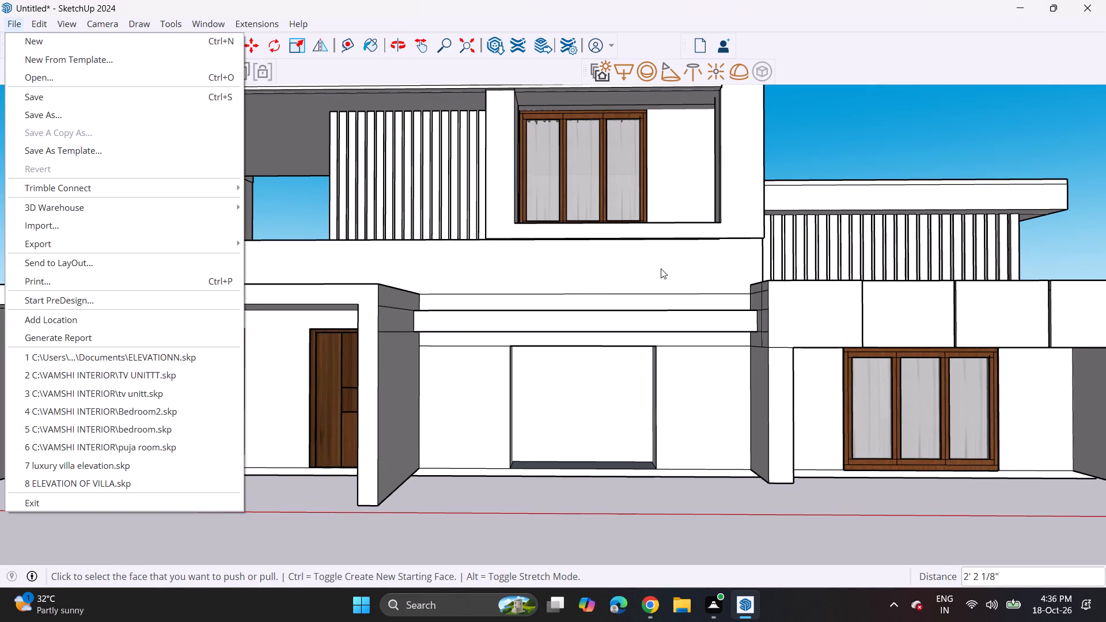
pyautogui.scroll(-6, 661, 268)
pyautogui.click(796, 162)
# Move the spare curtain panel standing beside the house to the upper corner of the new ground-floor opening.
pyautogui.scroll(-7, 778, 196)
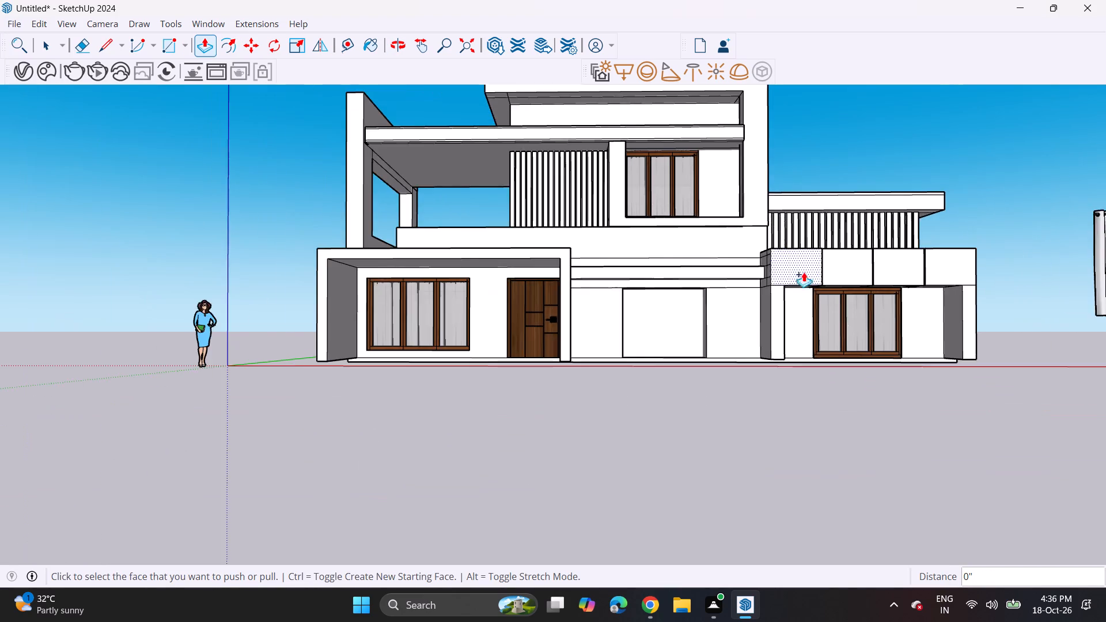
pyautogui.scroll(-1, 804, 272)
pyautogui.press('space')
pyautogui.click(1059, 266)
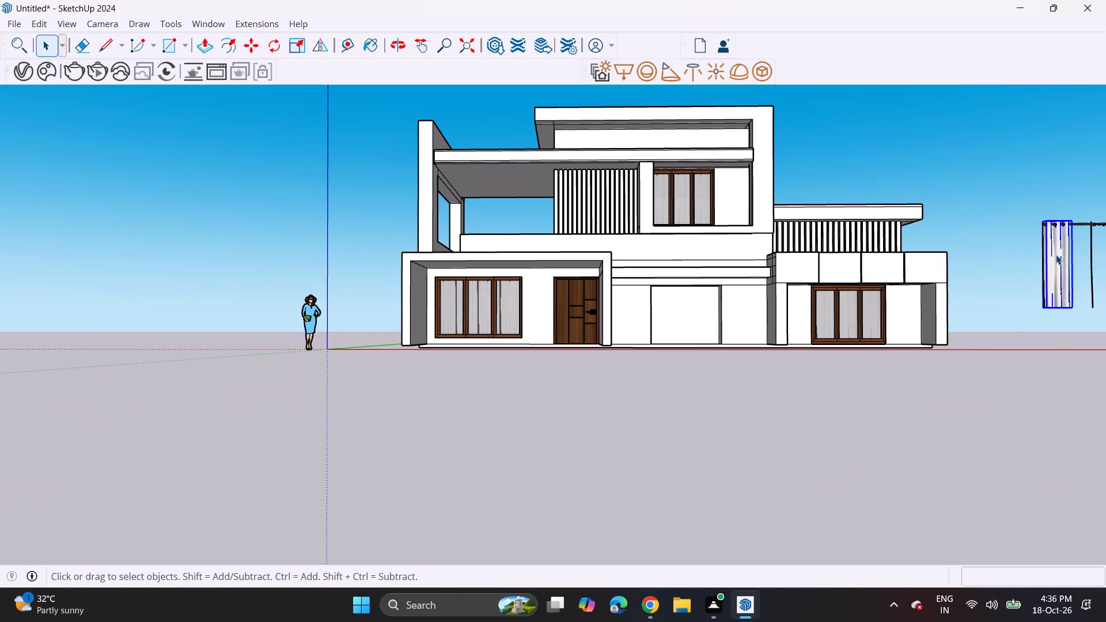
pyautogui.press('m')
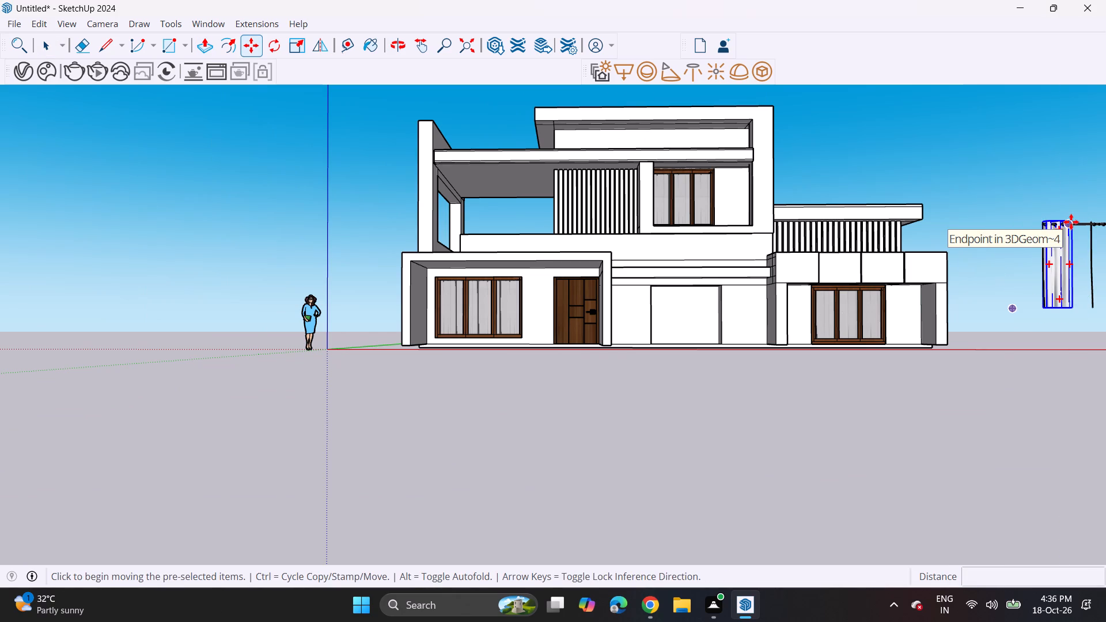
pyautogui.click(1071, 222)
pyautogui.scroll(7, 676, 297)
pyautogui.moveTo(728, 283); pyautogui.dragTo(606, 287, button='middle')
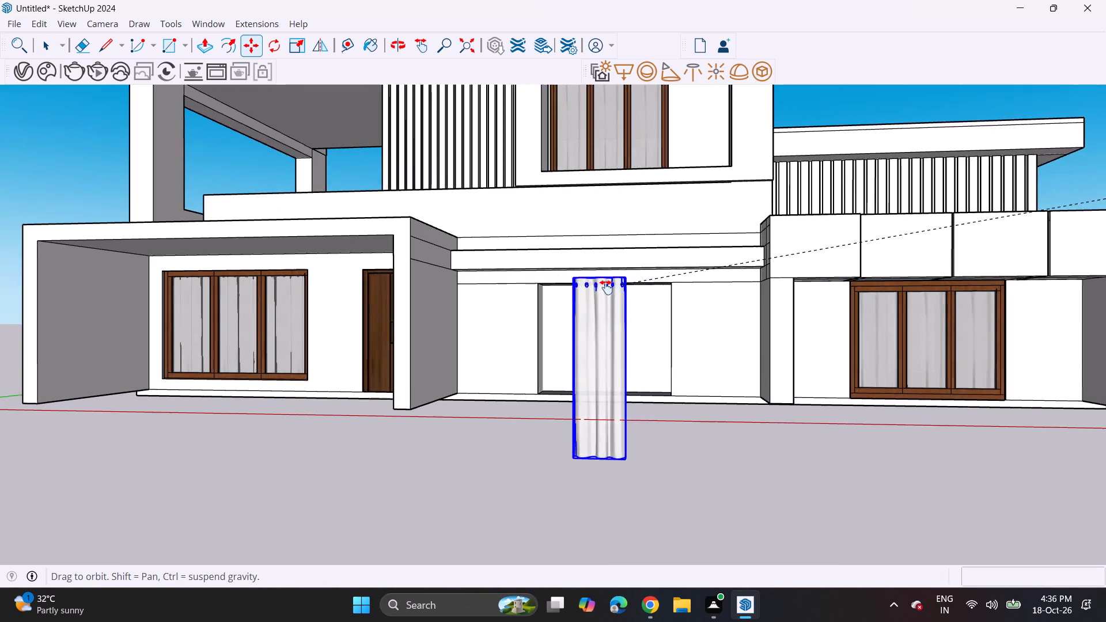
pyautogui.moveTo(606, 287); pyautogui.dragTo(604, 286, button='middle')
pyautogui.scroll(7, 656, 287)
pyautogui.moveTo(639, 306); pyautogui.dragTo(851, 294, button='middle')
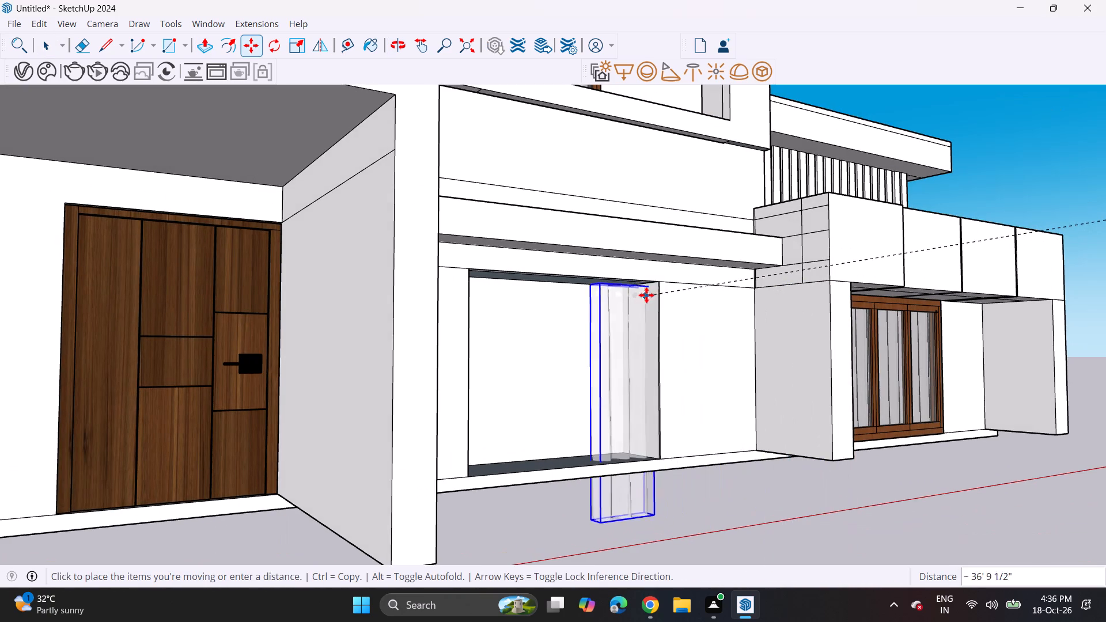
pyautogui.click(655, 291)
# Scale the curtain panel's height to about 0.76 so its lower edge fits the base of the opening.
pyautogui.scroll(3, 643, 465)
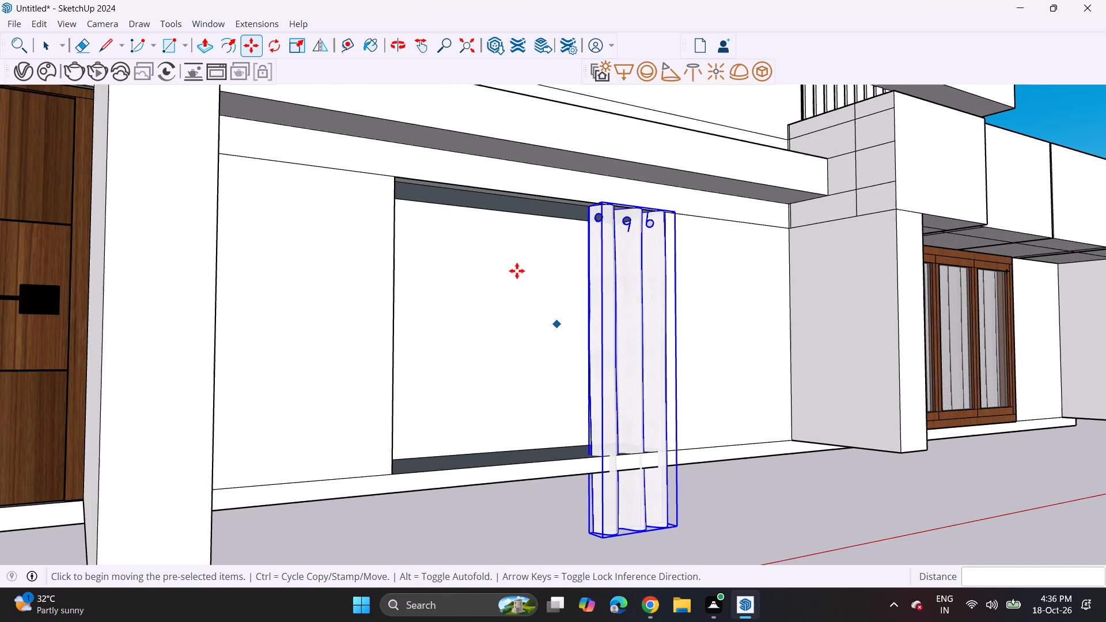
pyautogui.click(293, 51)
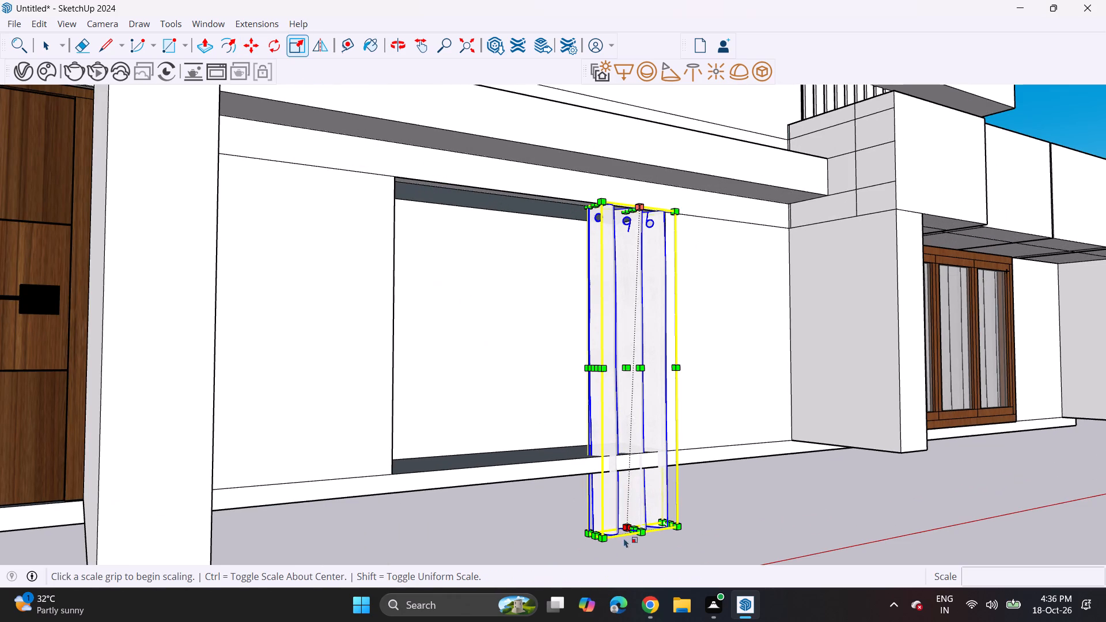
pyautogui.click(632, 532)
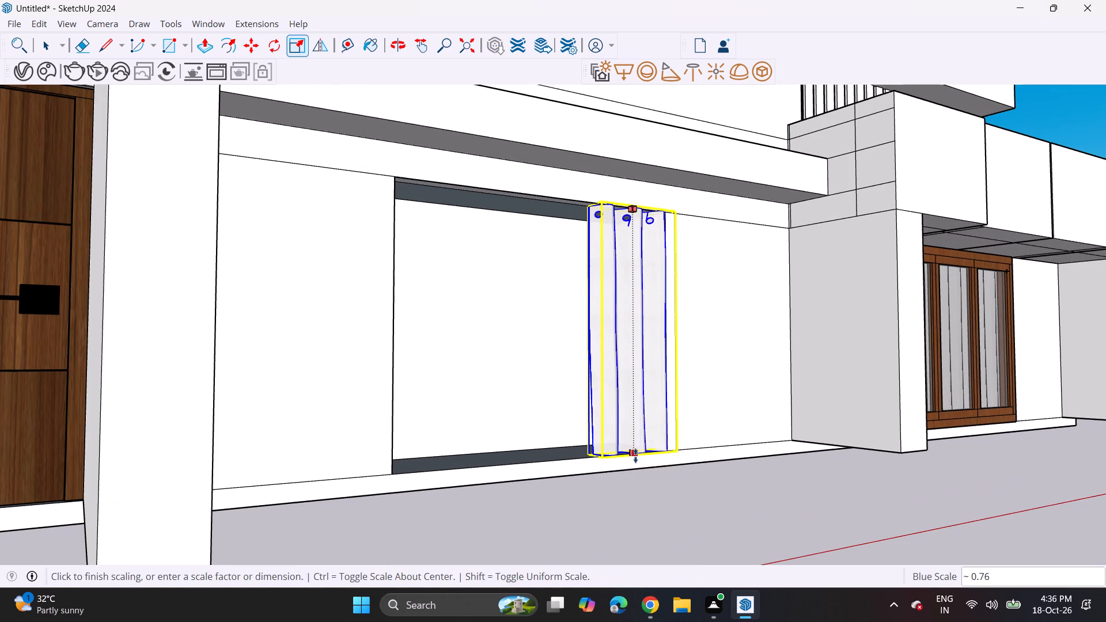
pyautogui.click(635, 456)
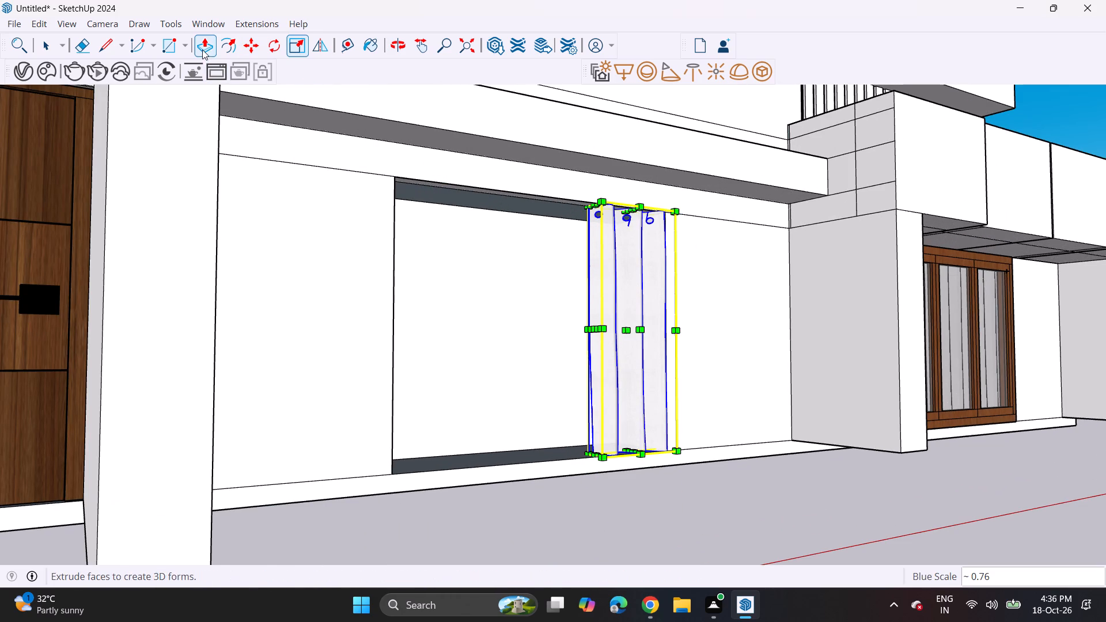
# Push/Pull the thin strip along the head of the opening by about 6 3/8".
pyautogui.click(202, 50)
pyautogui.click(438, 187)
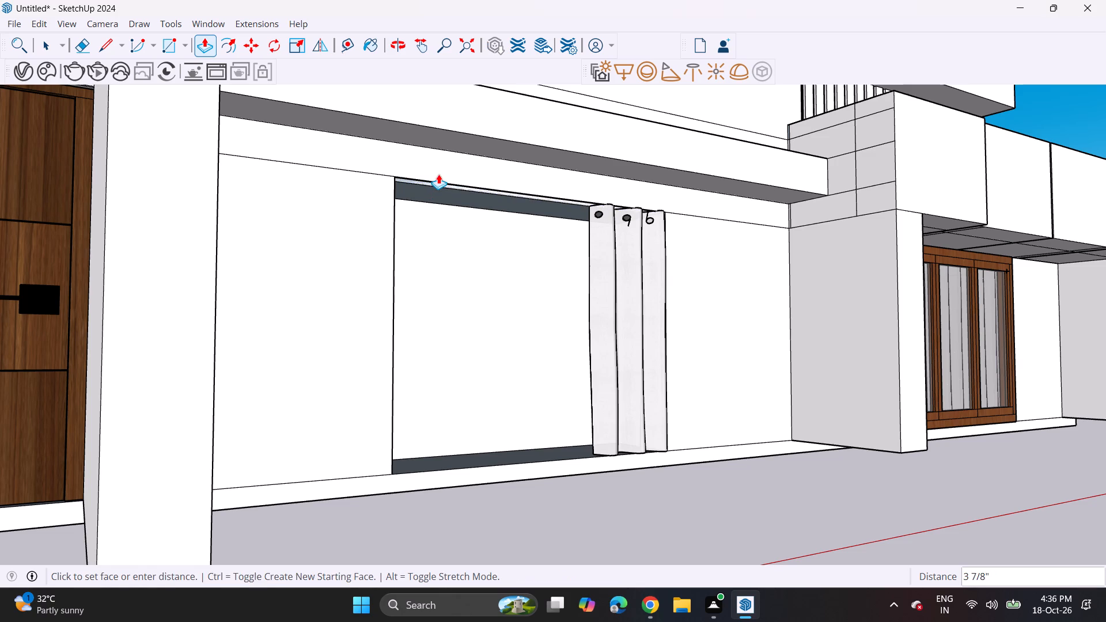
pyautogui.click(445, 166)
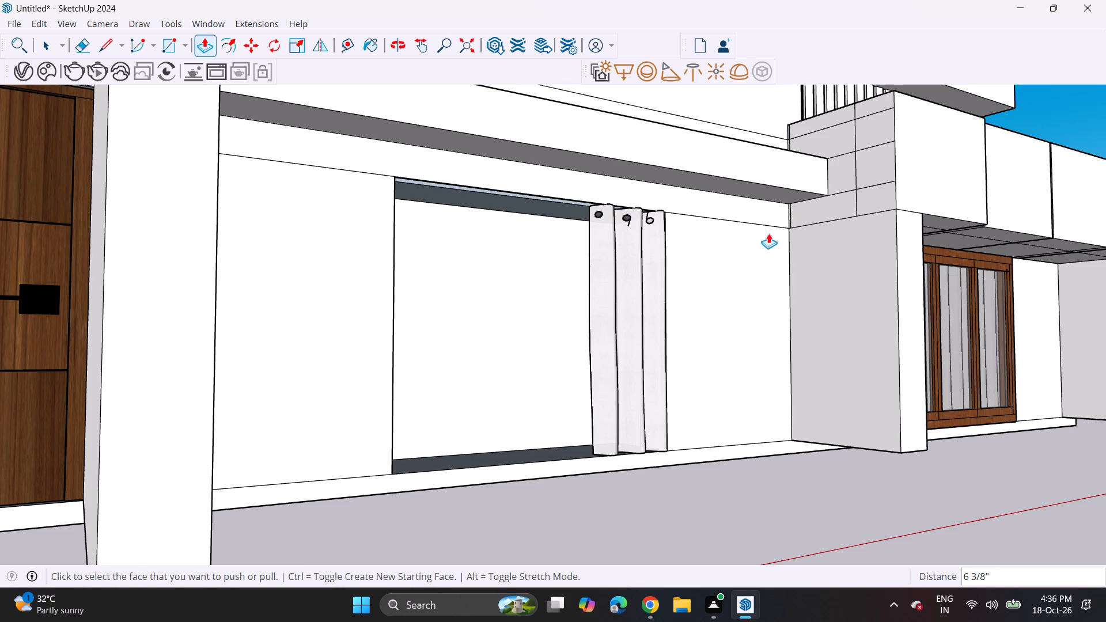
# Shift the curtain panel about 3 7/16" sideways so its upper corner meets the opening's side edge.
pyautogui.moveTo(734, 244); pyautogui.dragTo(556, 313, button='middle')
pyautogui.scroll(5, 397, 397)
pyautogui.press('space')
pyautogui.click(463, 413)
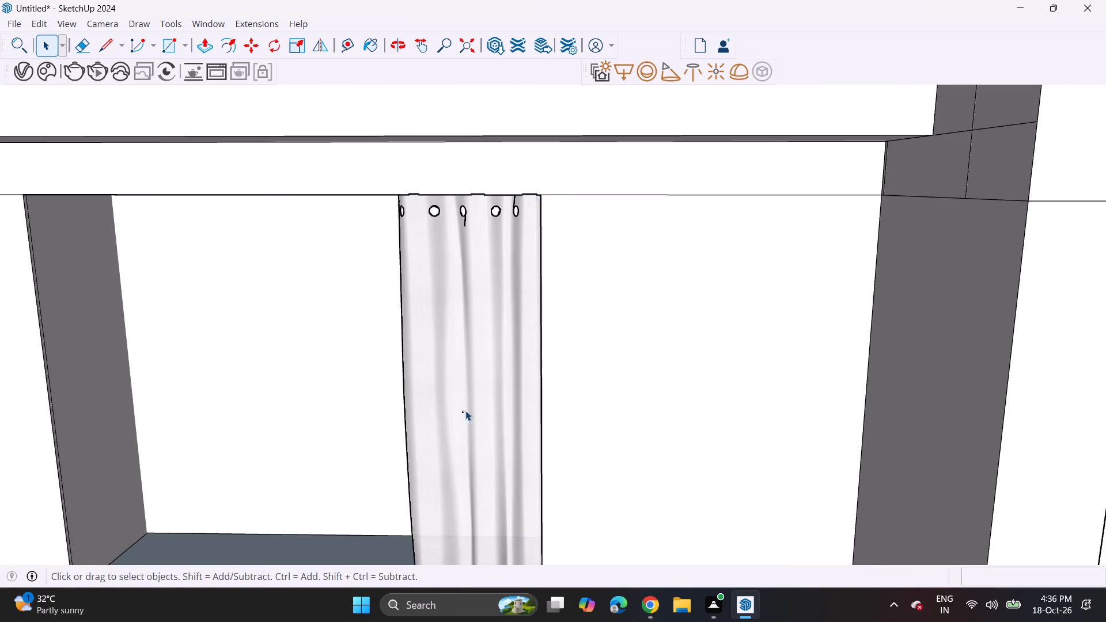
pyautogui.moveTo(487, 395); pyautogui.dragTo(618, 370, button='middle')
pyautogui.scroll(1, 618, 376)
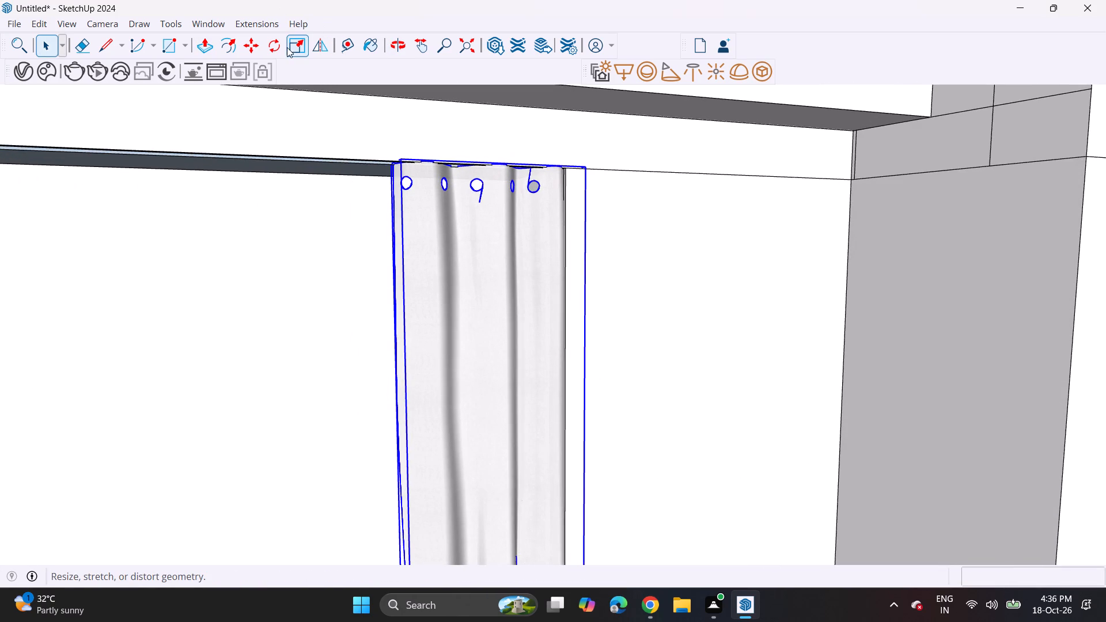
pyautogui.click(255, 44)
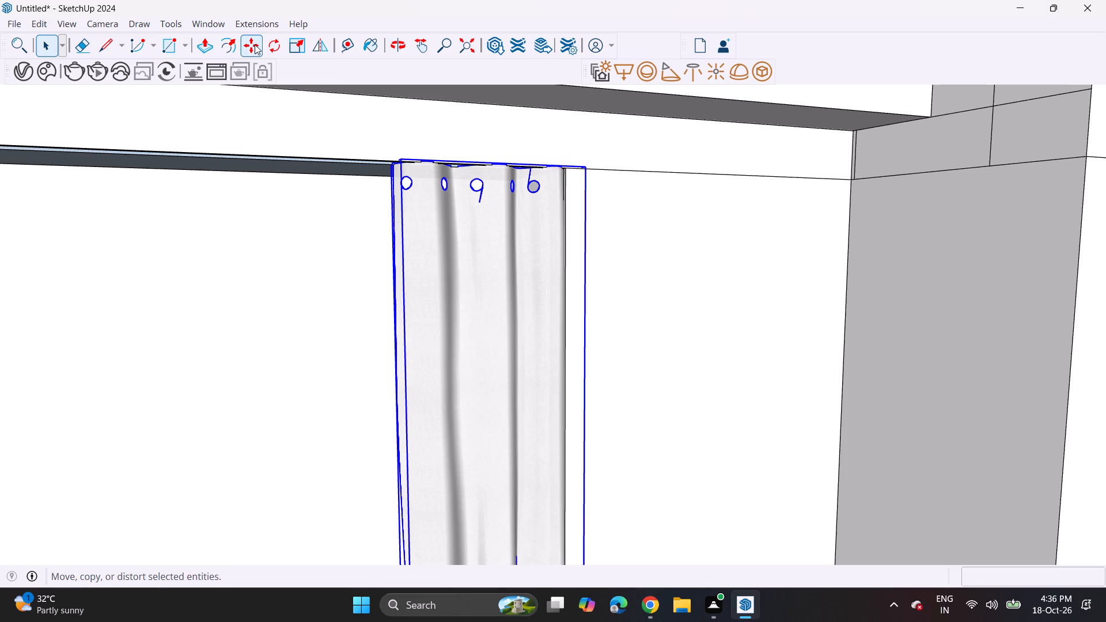
pyautogui.click(593, 166)
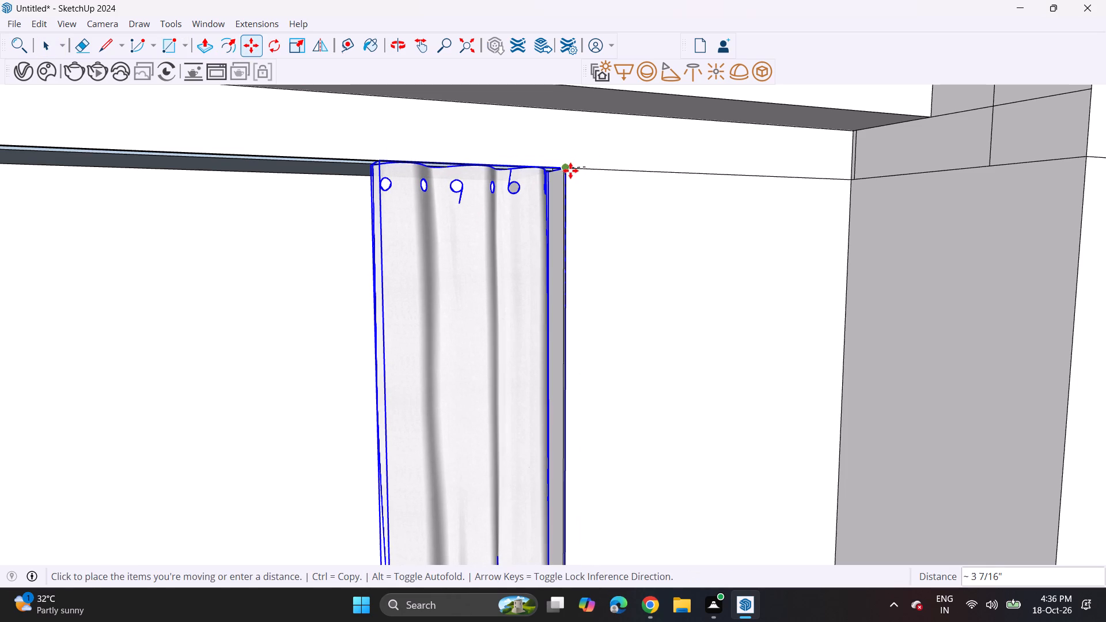
pyautogui.click(570, 170)
# Copy the curtain panel twice along the opening, offset about 2' 8" and then about 3', to fill its width.
pyautogui.click(564, 170)
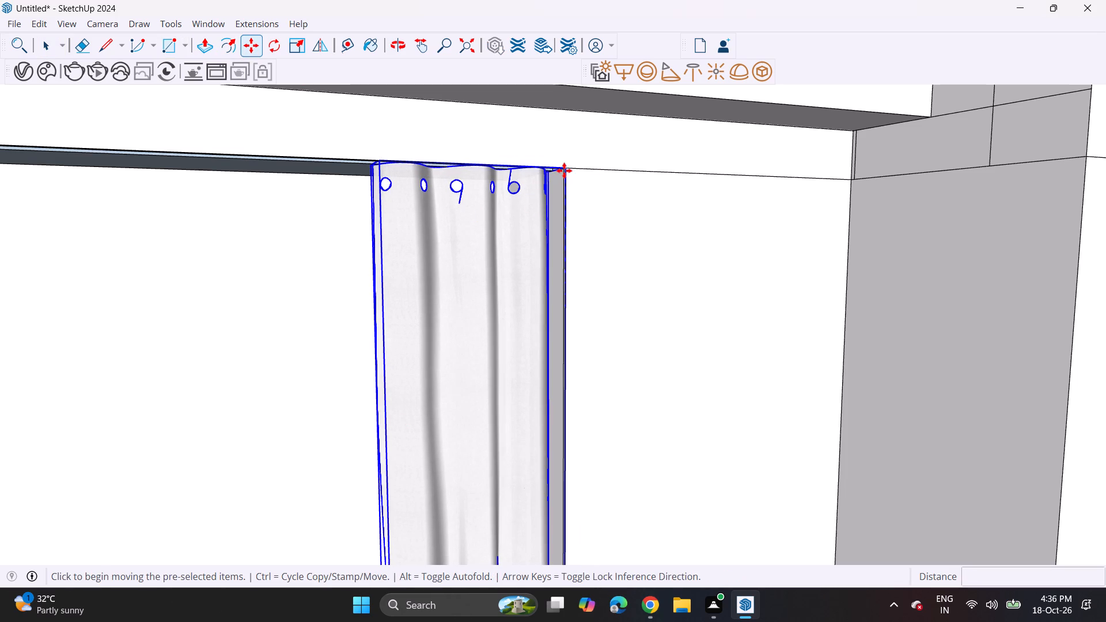
pyautogui.moveTo(406, 173); pyautogui.dragTo(362, 142, button='middle')
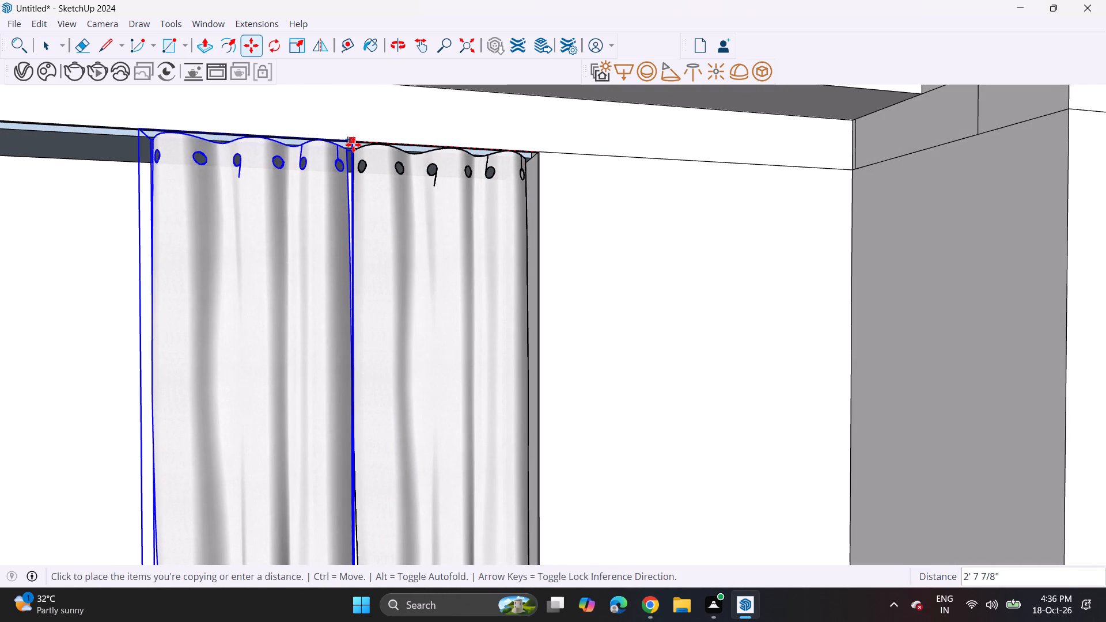
pyautogui.click(352, 143)
pyautogui.scroll(-5, 360, 144)
pyautogui.keyDown('shift'); pyautogui.moveTo(379, 152); pyautogui.dragTo(521, 167, button='middle'); pyautogui.keyUp('shift')
pyautogui.click(499, 157)
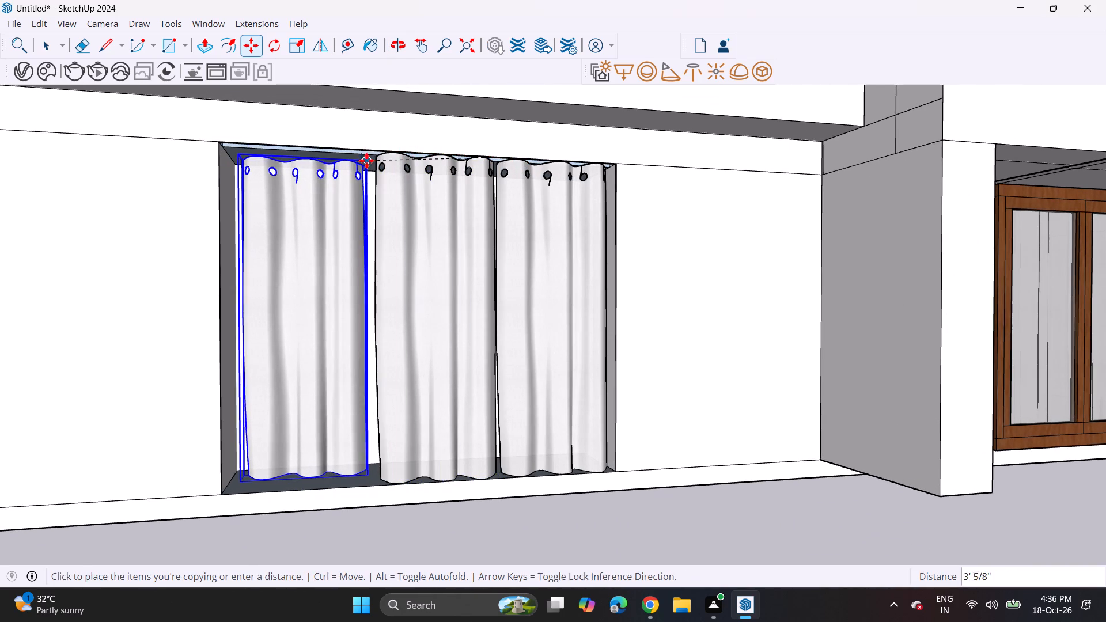
pyautogui.click(369, 159)
# Copy the three-pane wooden window beside the entrance door to the upper corner of the curtained opening.
pyautogui.moveTo(420, 187); pyautogui.dragTo(474, 203, button='middle')
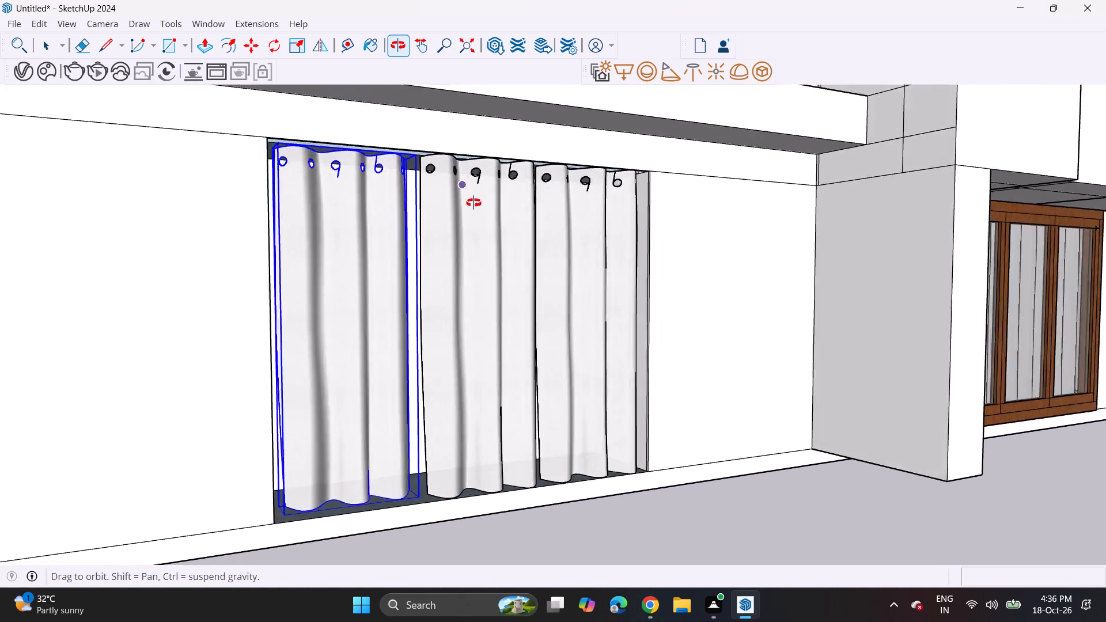
pyautogui.moveTo(474, 203); pyautogui.dragTo(420, 228, button='middle')
pyautogui.scroll(-12, 426, 212)
pyautogui.moveTo(498, 313); pyautogui.dragTo(457, 296, button='middle')
pyautogui.moveTo(452, 291); pyautogui.dragTo(443, 289, button='middle')
pyautogui.scroll(-4, 433, 283)
pyautogui.moveTo(421, 293); pyautogui.dragTo(489, 325, button='middle')
pyautogui.press('space')
pyautogui.click(255, 328)
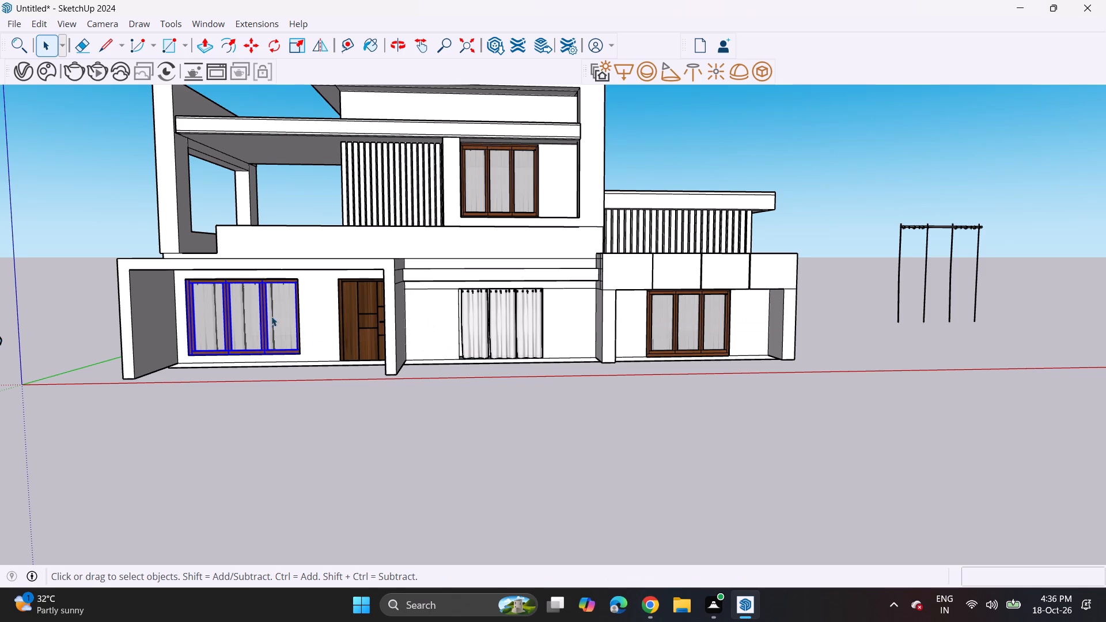
pyautogui.press('m')
pyautogui.click(297, 279)
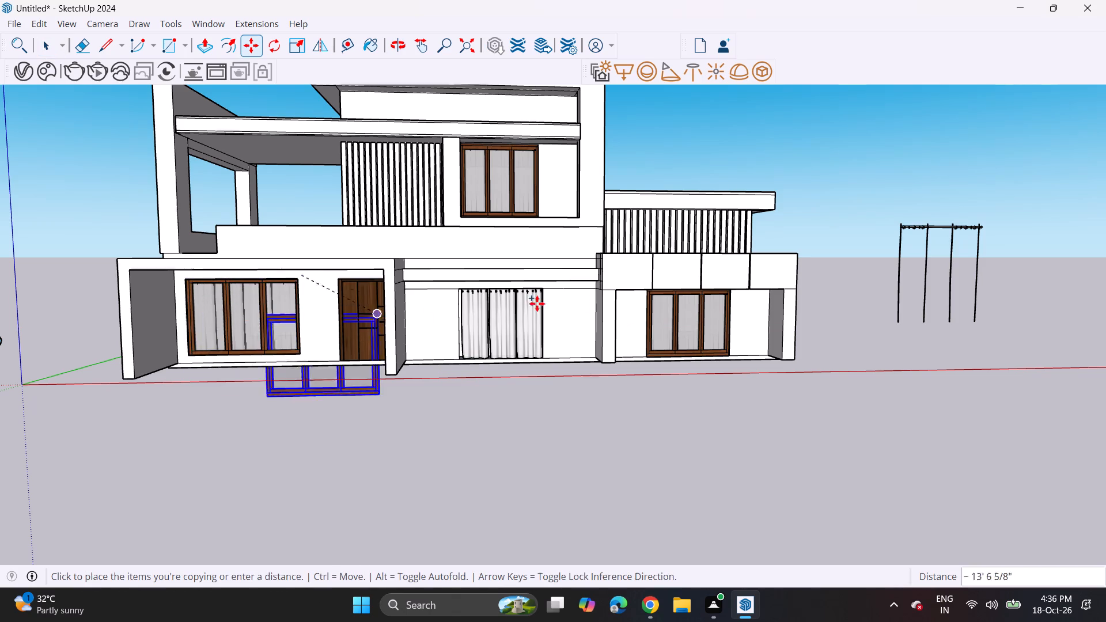
pyautogui.scroll(14, 556, 286)
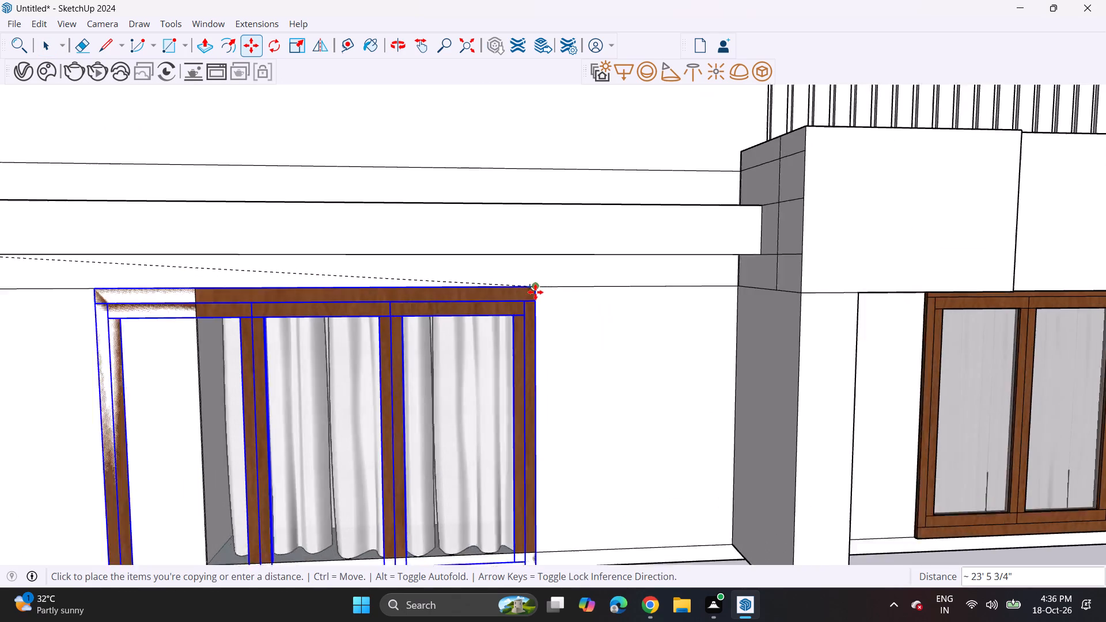
pyautogui.click(537, 280)
# Scale the copied window uniformly to about 0.77 so its width matches the curtained opening.
pyautogui.scroll(-5, 209, 312)
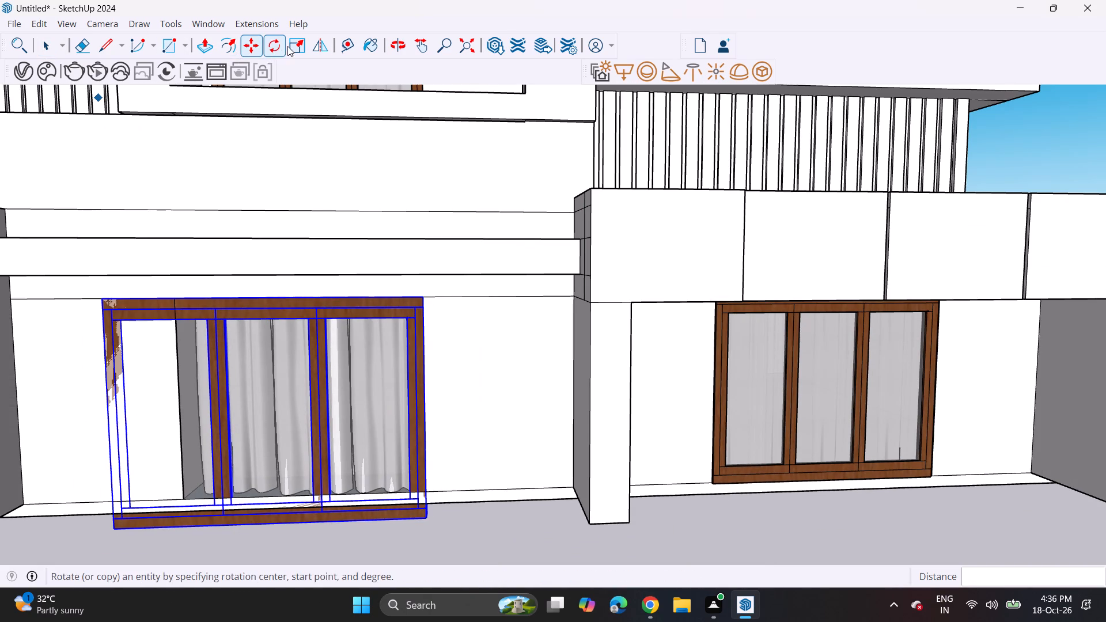
pyautogui.click(290, 46)
pyautogui.click(100, 294)
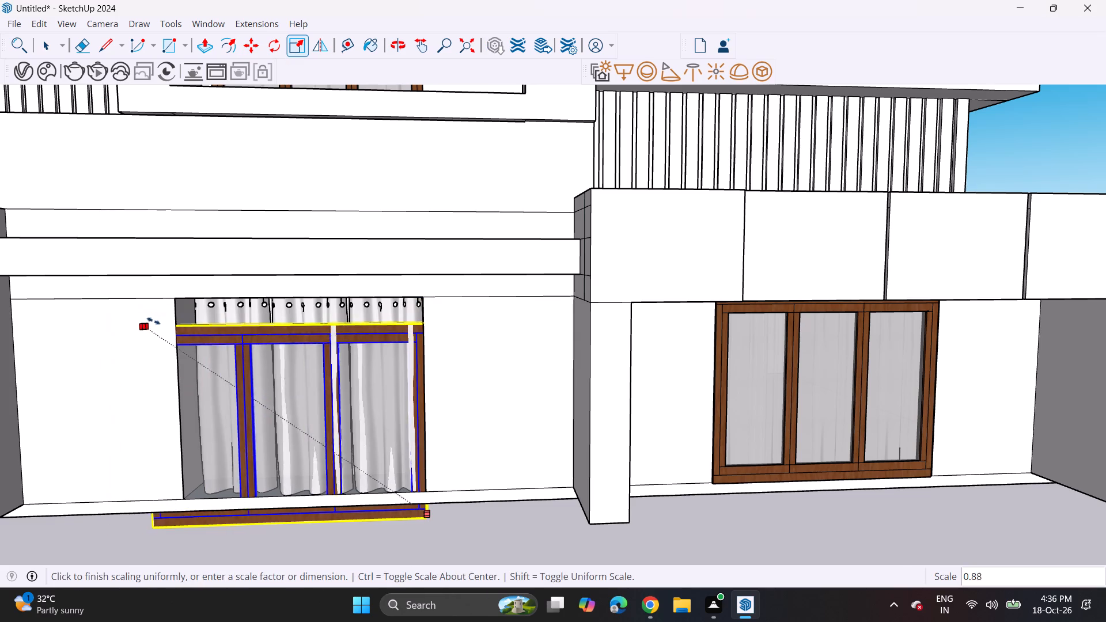
pyautogui.click(177, 358)
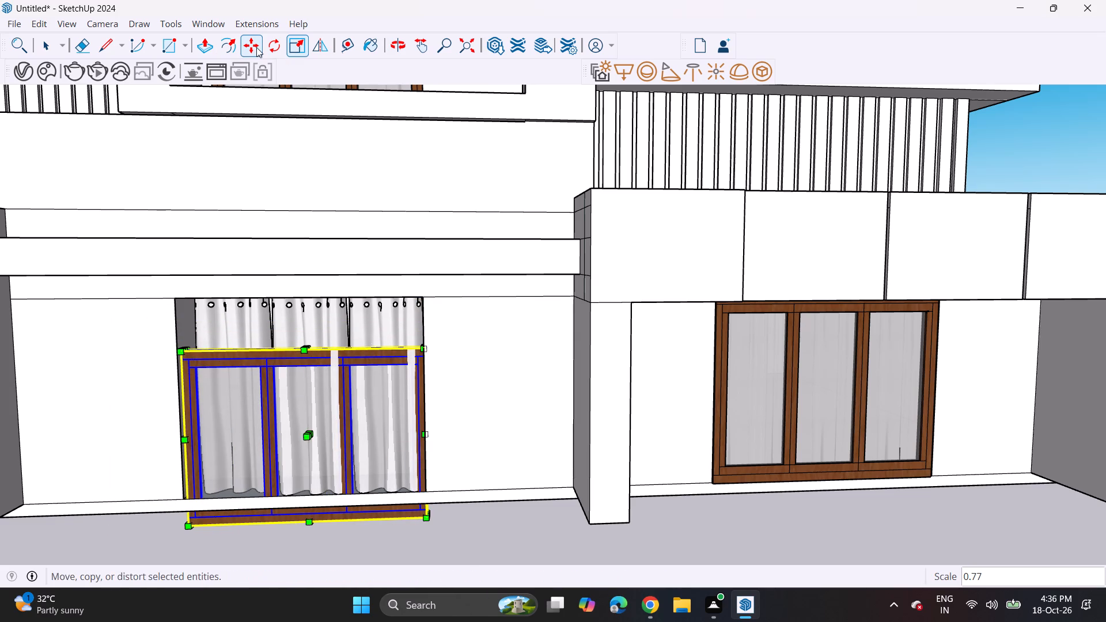
# Move the scaled window up about 1' 10" so its top corner meets the opening's top corner.
pyautogui.moveTo(256, 47); pyautogui.dragTo(256, 52)
pyautogui.click(181, 349)
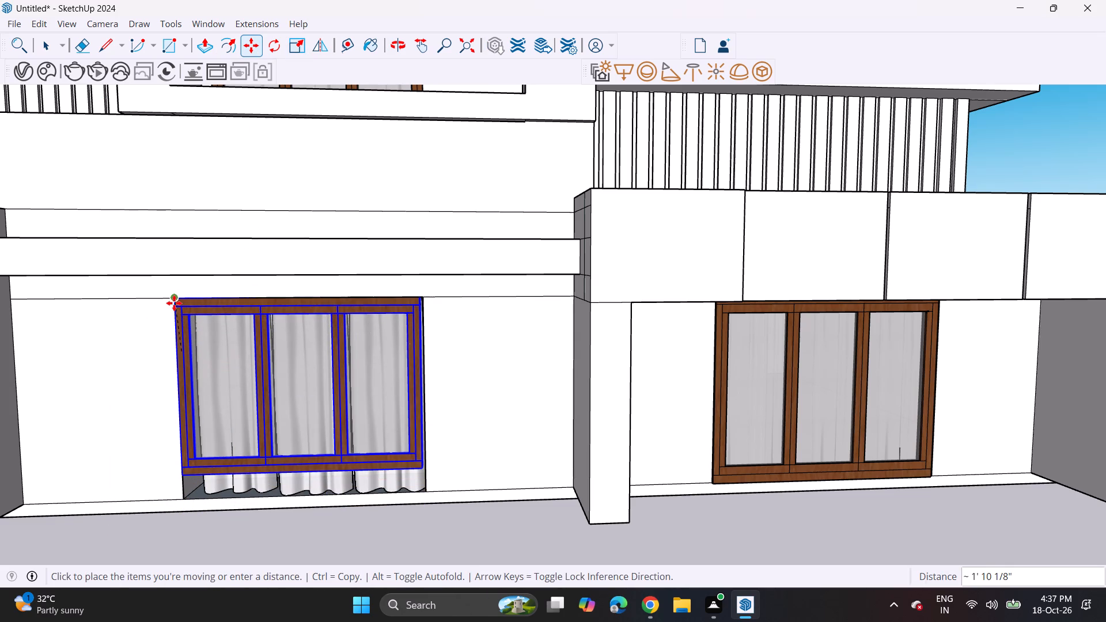
pyautogui.click(174, 303)
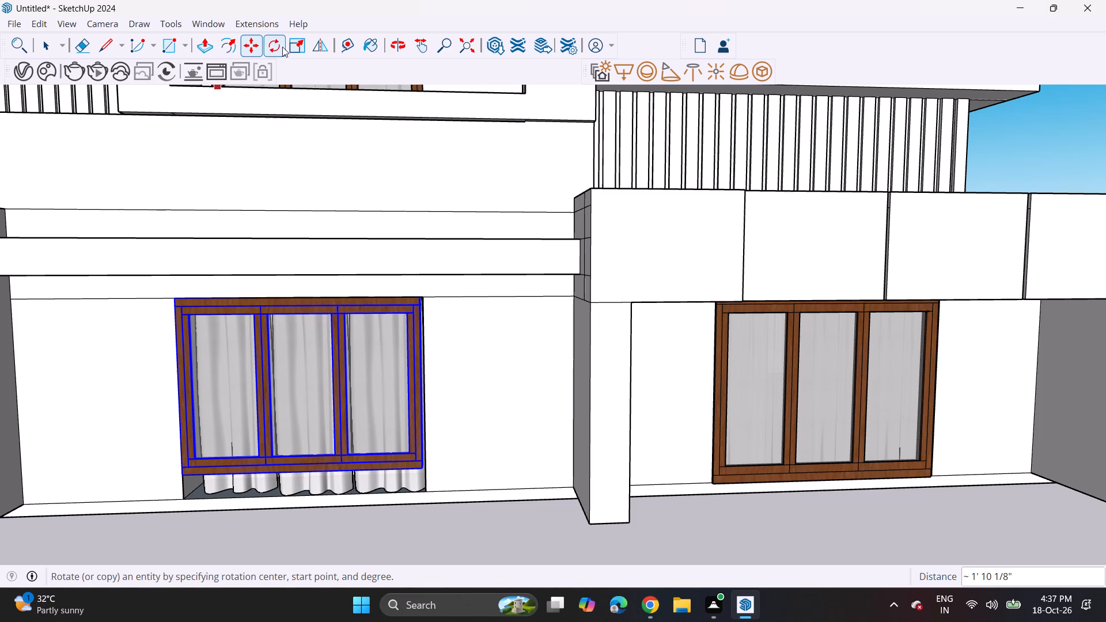
# Stretch the copied window's height downward by about 1.19 and upward by about 1.04 to cover the curtained opening.
pyautogui.click(295, 44)
pyautogui.moveTo(300, 393); pyautogui.dragTo(255, 311, button='middle')
pyautogui.scroll(5, 289, 437)
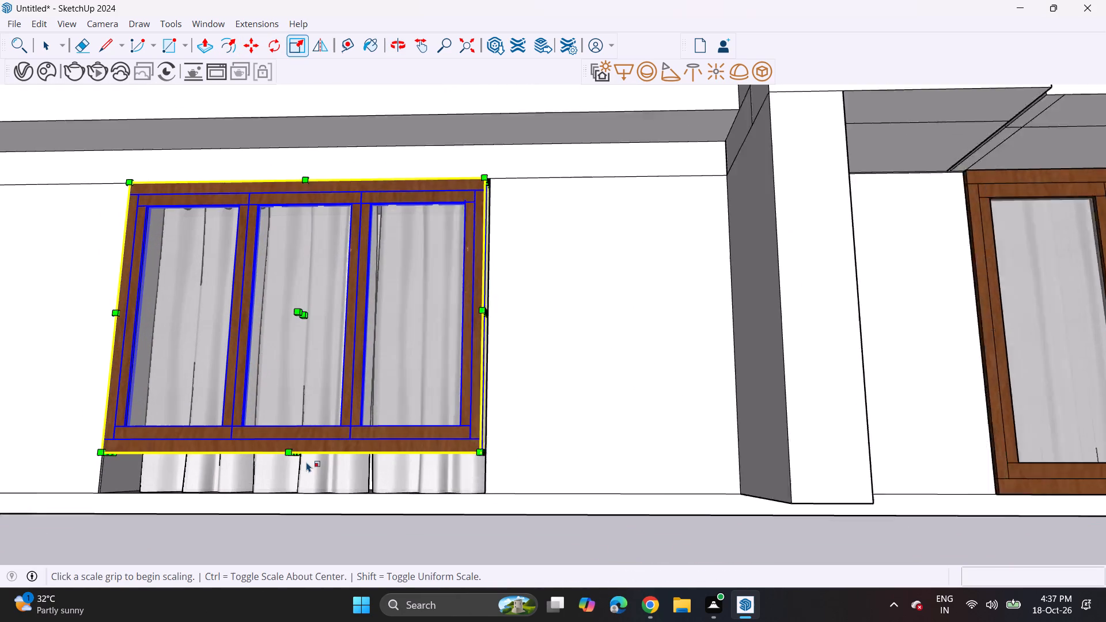
pyautogui.scroll(1, 306, 462)
pyautogui.click(294, 454)
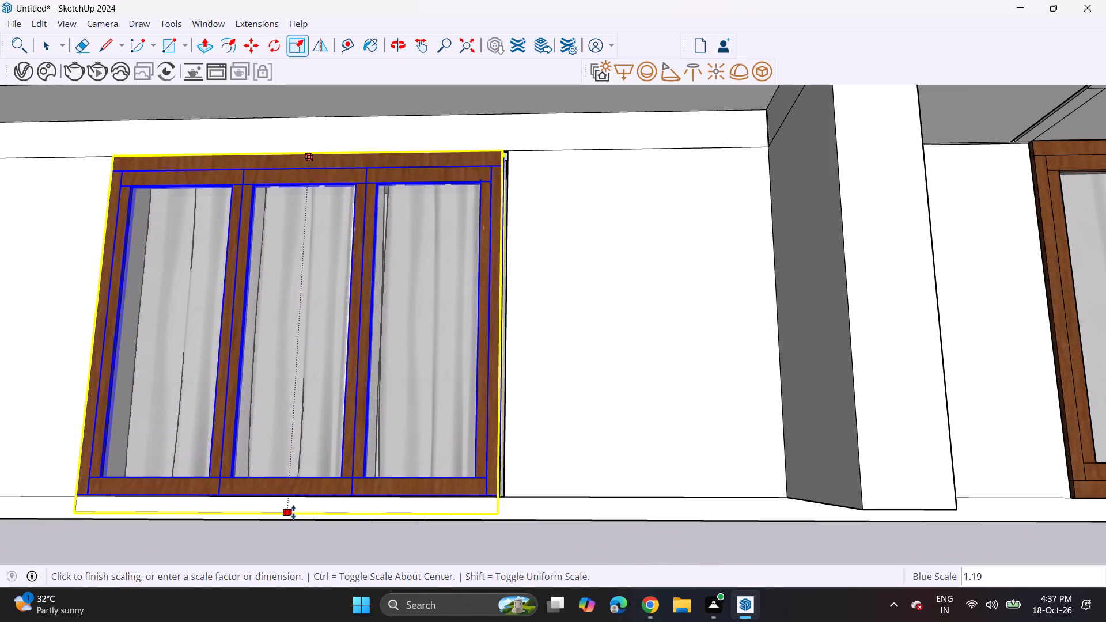
pyautogui.click(293, 512)
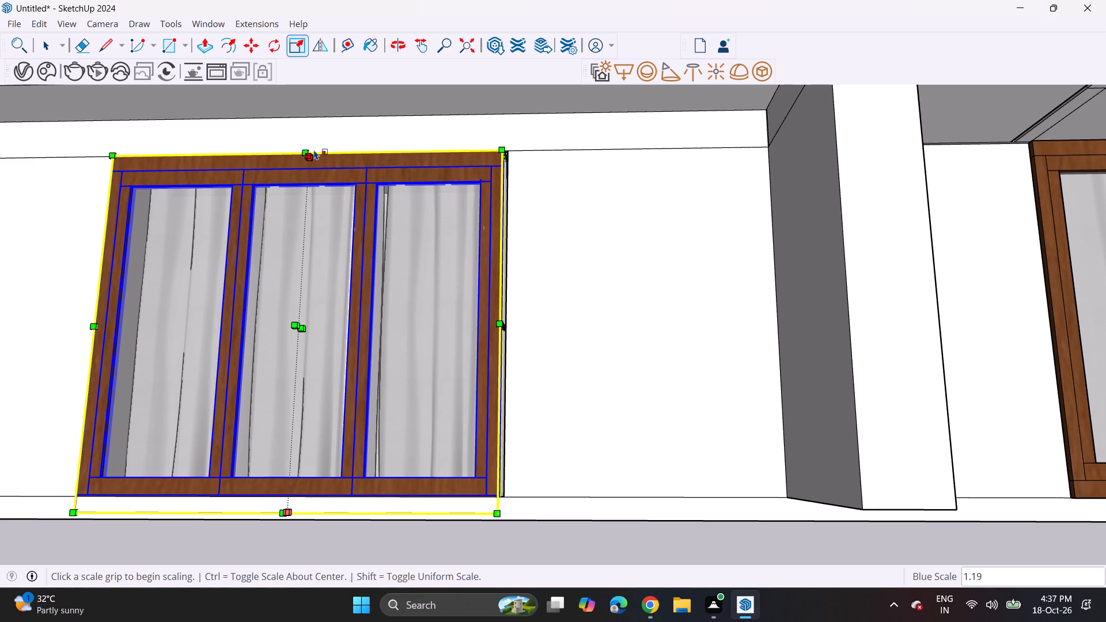
pyautogui.click(312, 154)
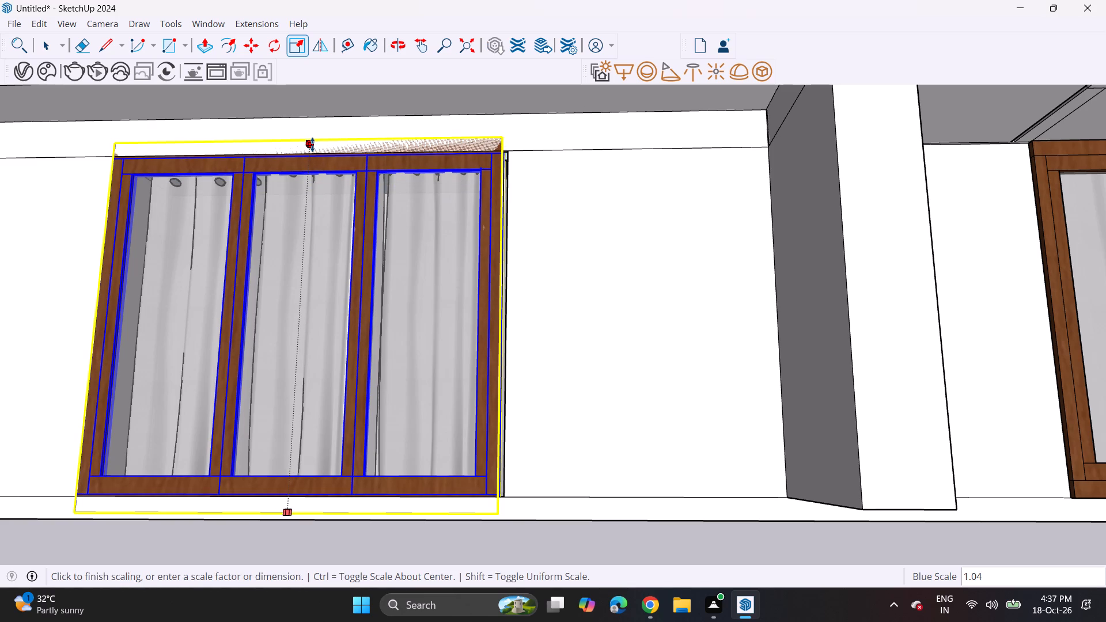
pyautogui.click(312, 145)
# Stretch the window's width by about 1.04 on the side nearest the dividing column, past the opening's edge.
pyautogui.moveTo(473, 315); pyautogui.dragTo(402, 400, button='middle')
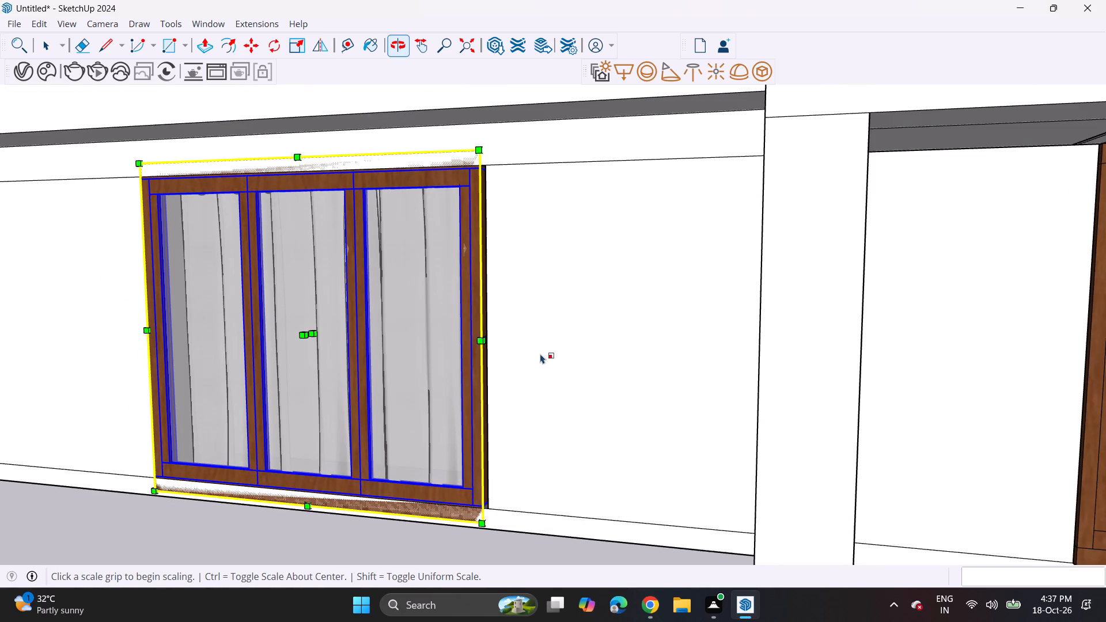
pyautogui.scroll(1, 484, 340)
pyautogui.click(488, 337)
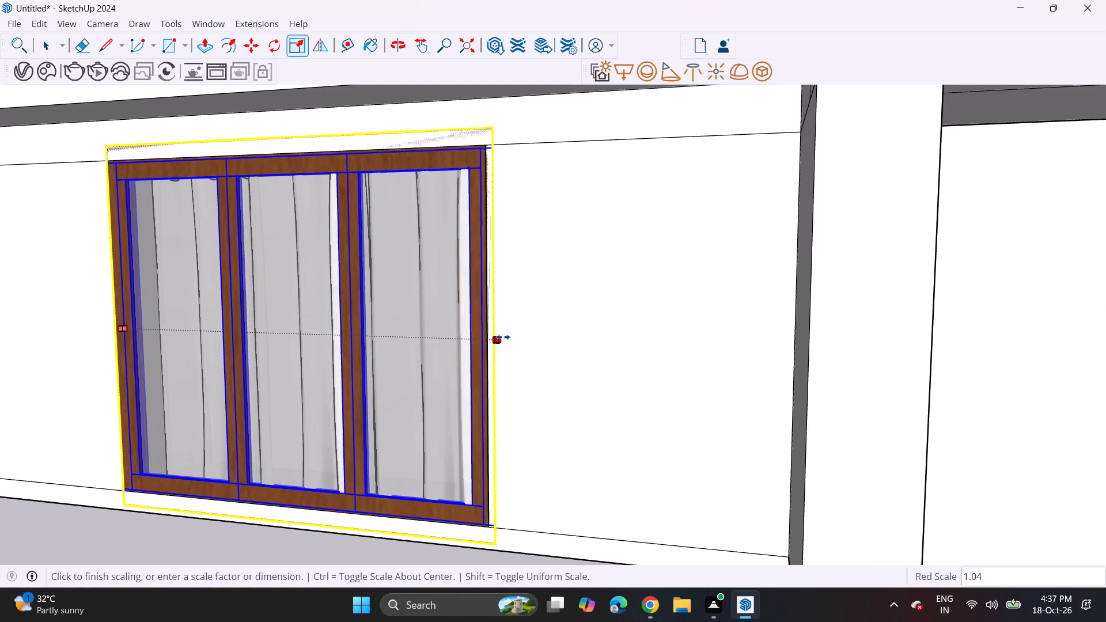
pyautogui.click(503, 337)
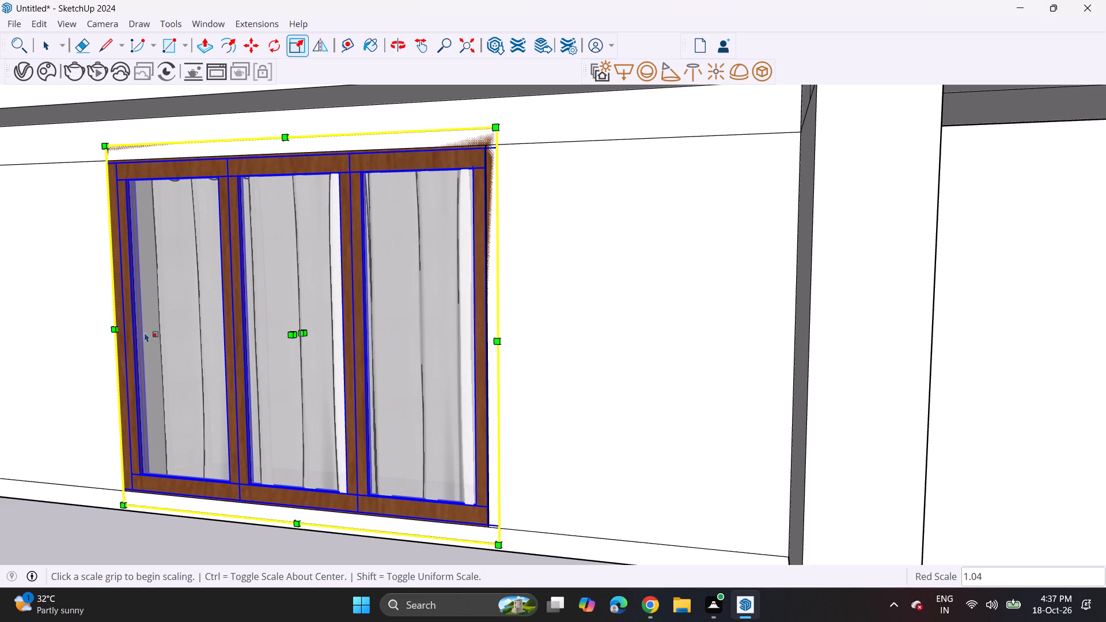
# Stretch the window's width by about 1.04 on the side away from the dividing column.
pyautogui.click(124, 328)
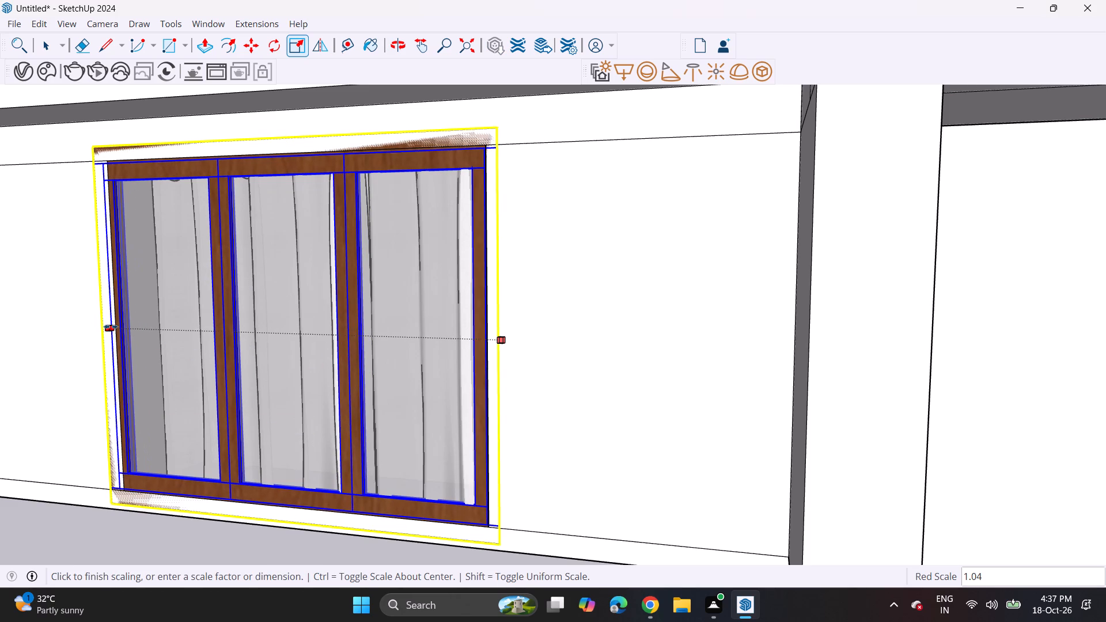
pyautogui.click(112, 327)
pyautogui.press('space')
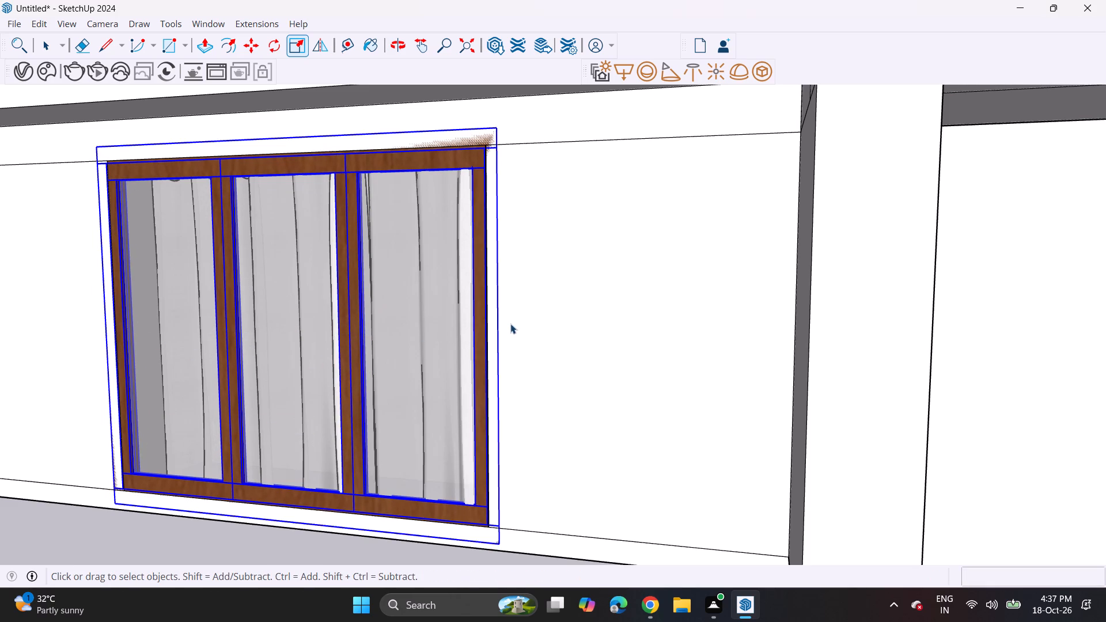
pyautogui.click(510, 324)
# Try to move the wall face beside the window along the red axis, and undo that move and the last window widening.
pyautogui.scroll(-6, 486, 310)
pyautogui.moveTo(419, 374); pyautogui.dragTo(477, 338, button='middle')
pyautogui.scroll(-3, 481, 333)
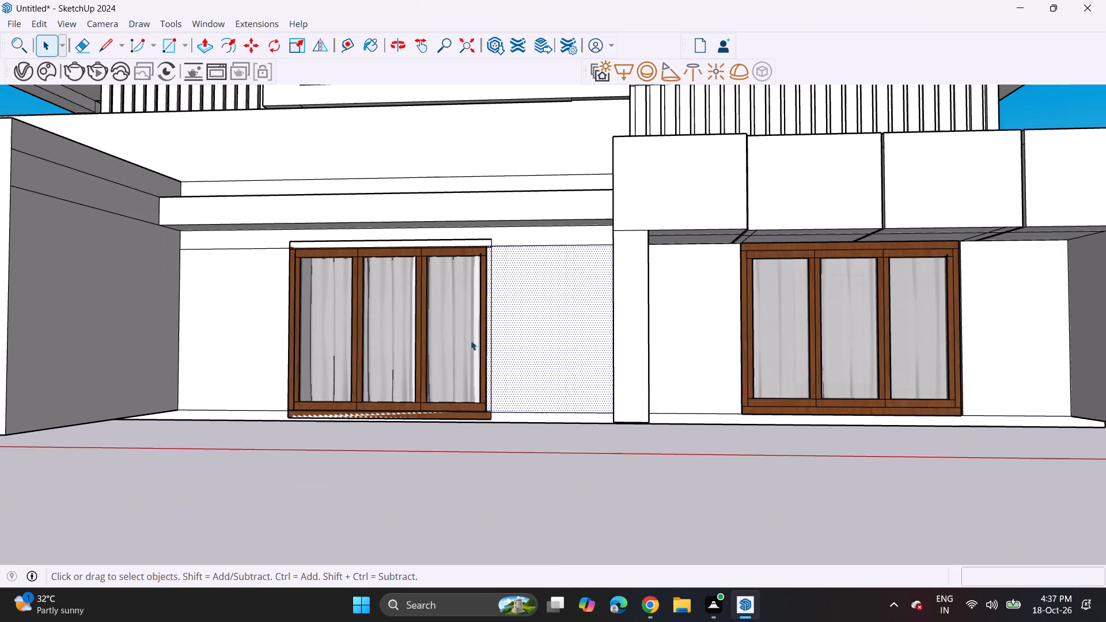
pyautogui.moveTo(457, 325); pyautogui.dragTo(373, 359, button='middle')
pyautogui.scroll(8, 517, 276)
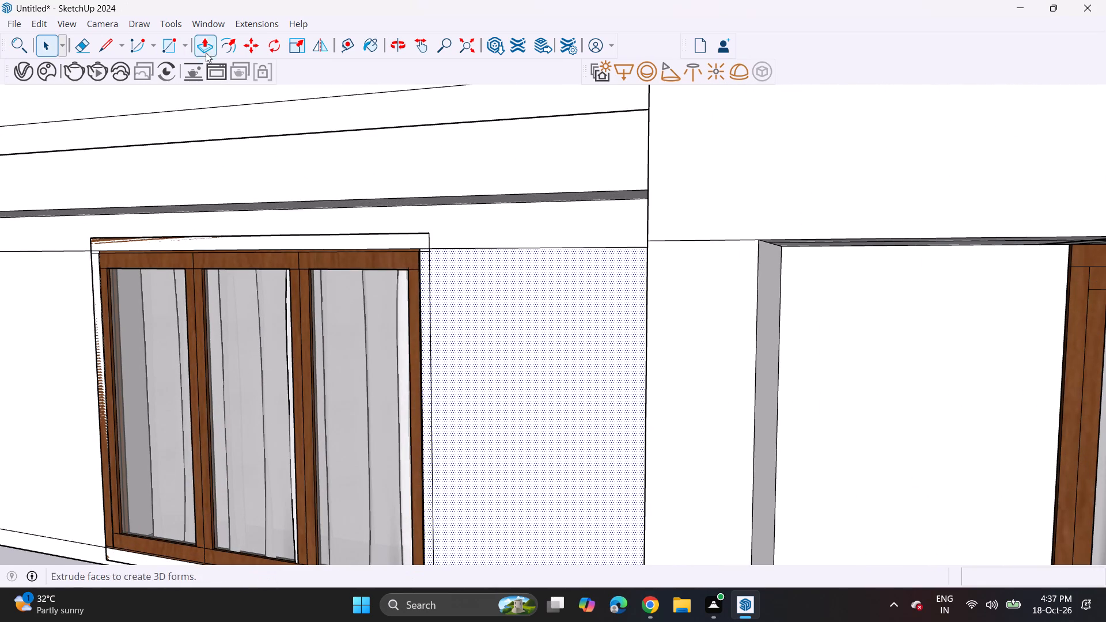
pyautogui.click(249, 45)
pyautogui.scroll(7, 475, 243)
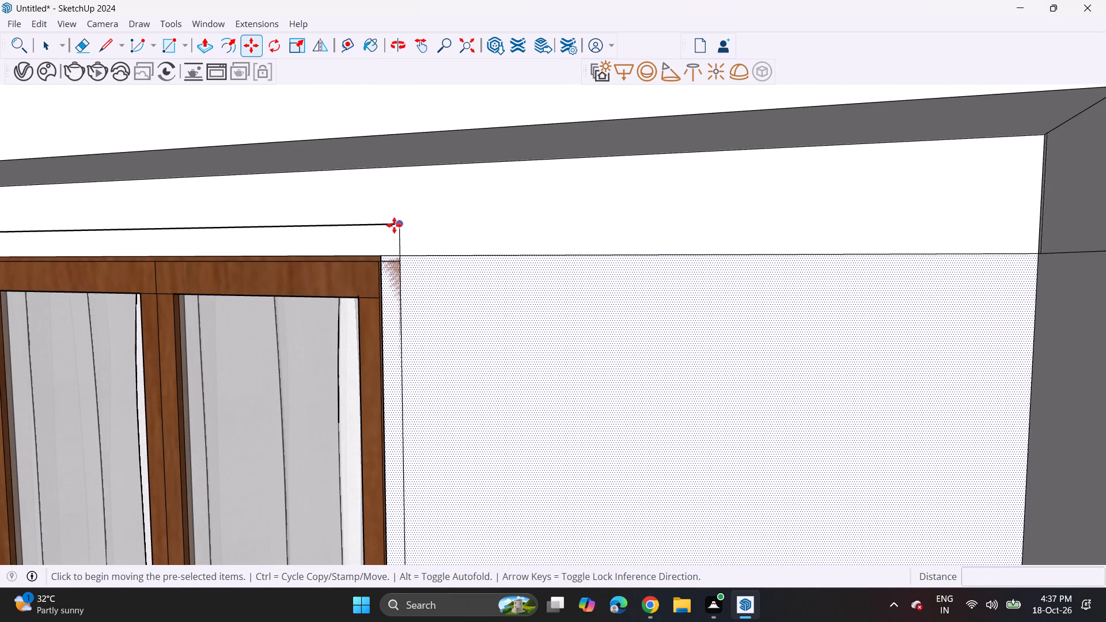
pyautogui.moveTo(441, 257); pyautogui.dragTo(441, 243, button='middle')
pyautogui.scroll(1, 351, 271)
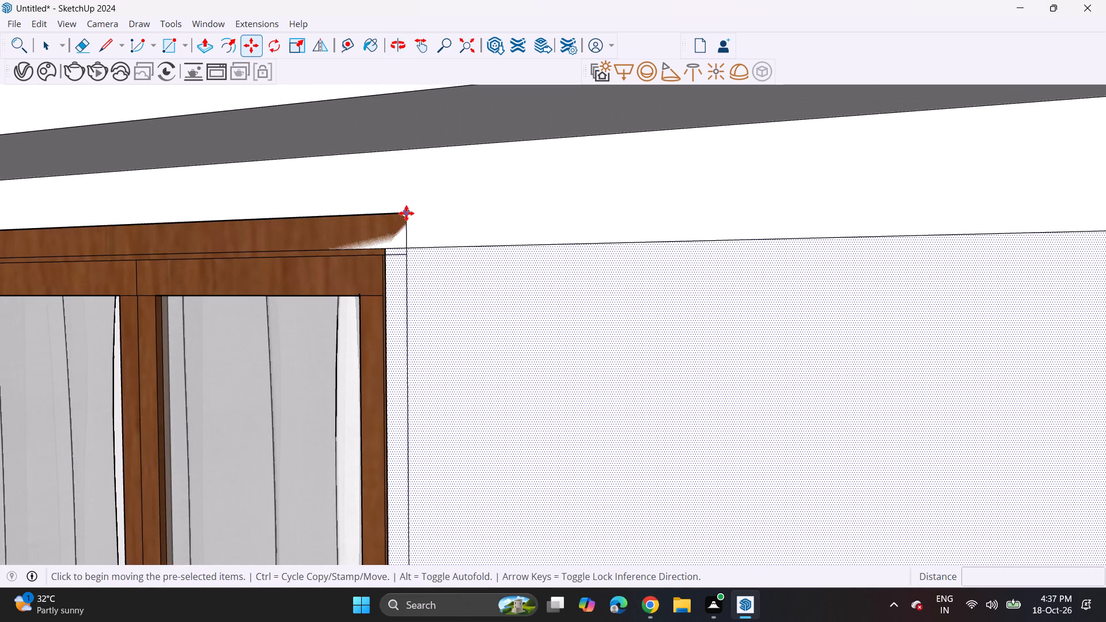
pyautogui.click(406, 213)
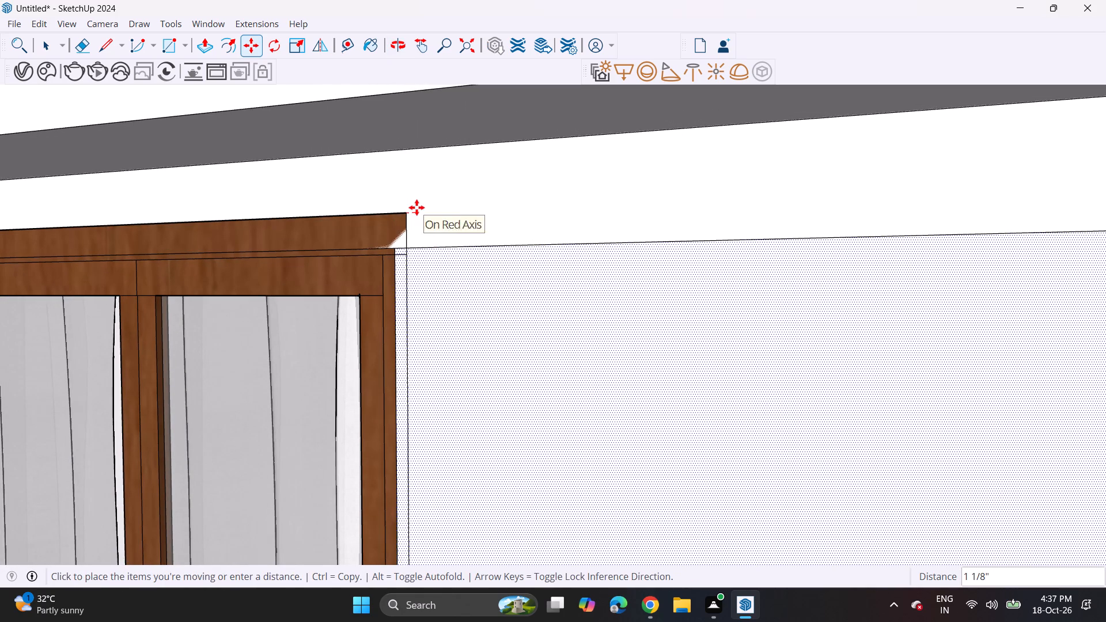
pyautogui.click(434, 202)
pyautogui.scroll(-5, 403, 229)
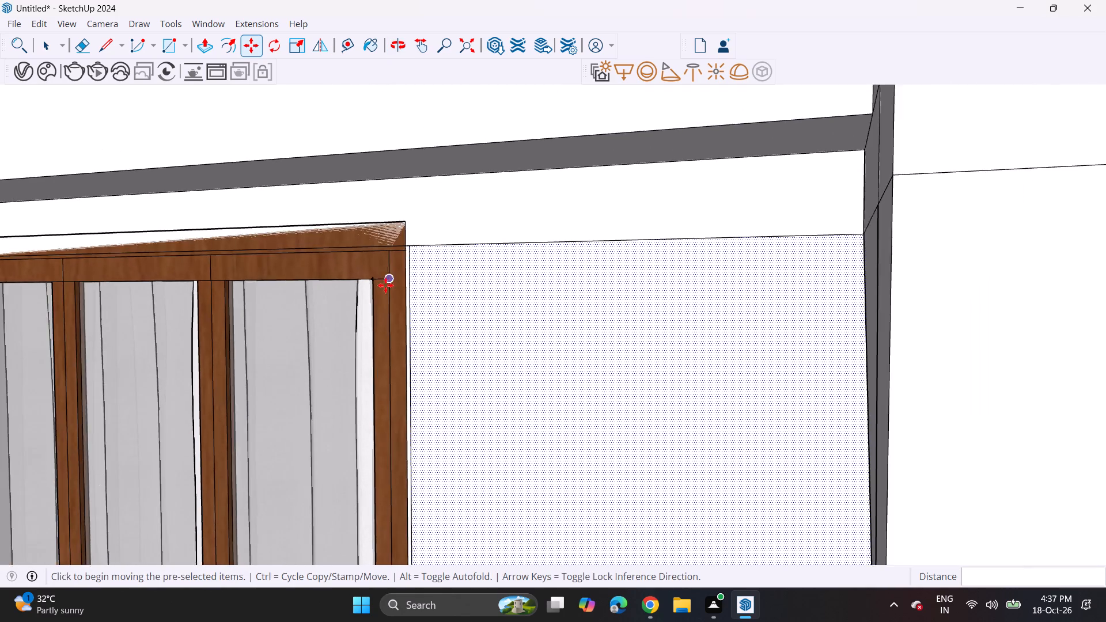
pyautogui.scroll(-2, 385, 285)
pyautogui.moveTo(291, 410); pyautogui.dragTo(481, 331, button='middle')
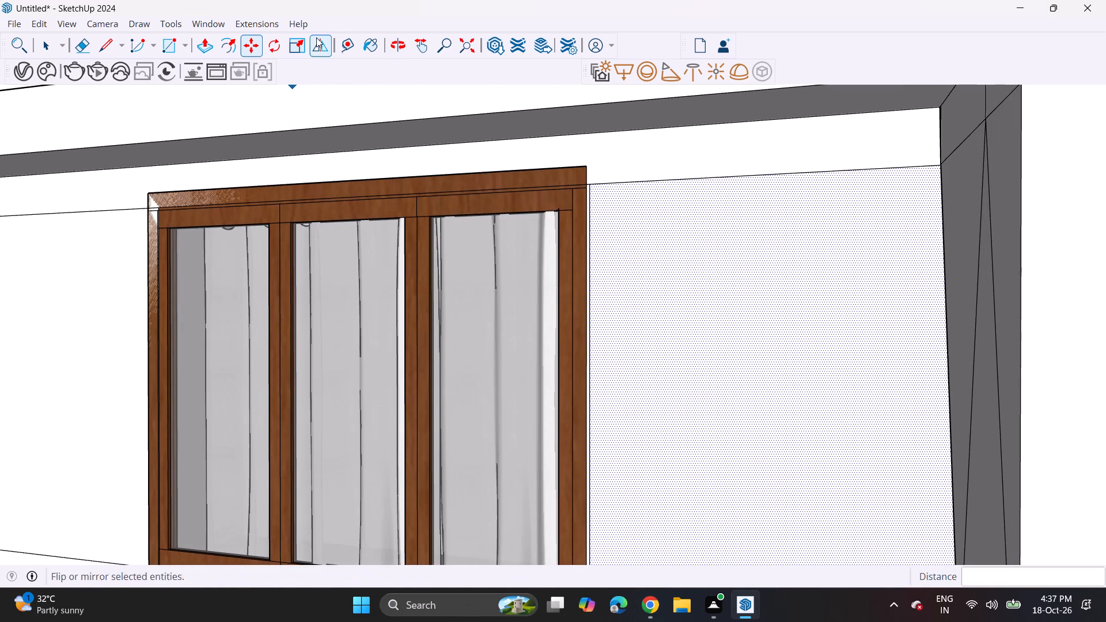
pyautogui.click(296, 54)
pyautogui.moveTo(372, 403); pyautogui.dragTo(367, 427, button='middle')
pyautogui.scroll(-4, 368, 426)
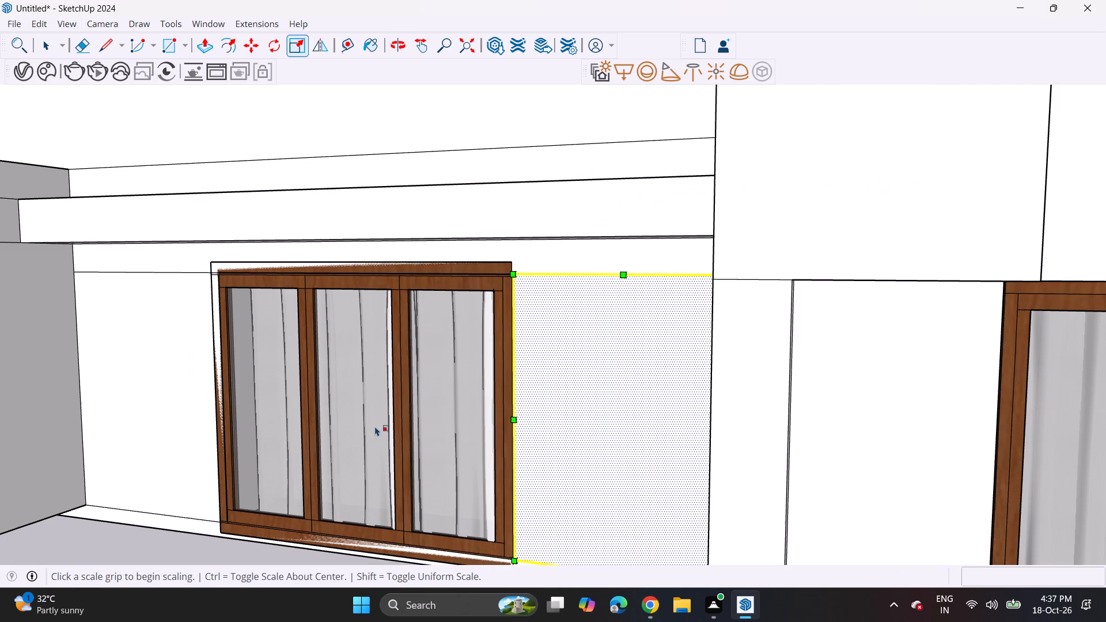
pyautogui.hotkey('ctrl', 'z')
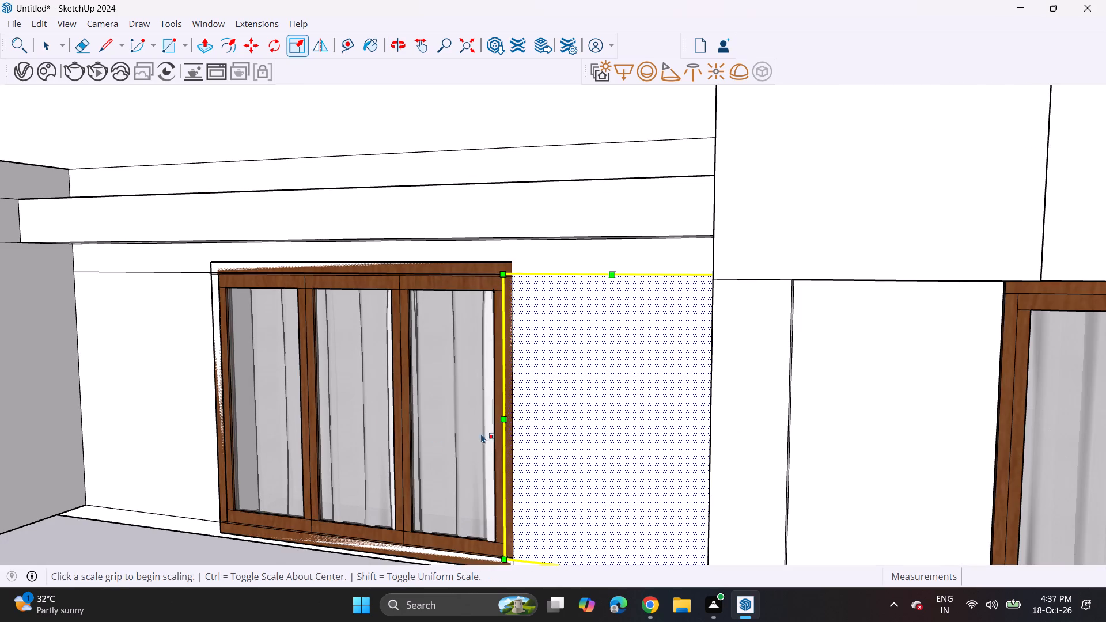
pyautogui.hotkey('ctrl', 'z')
# Scale the window's depth along the green axis to about 0.81.
pyautogui.press('space')
pyautogui.click(437, 441)
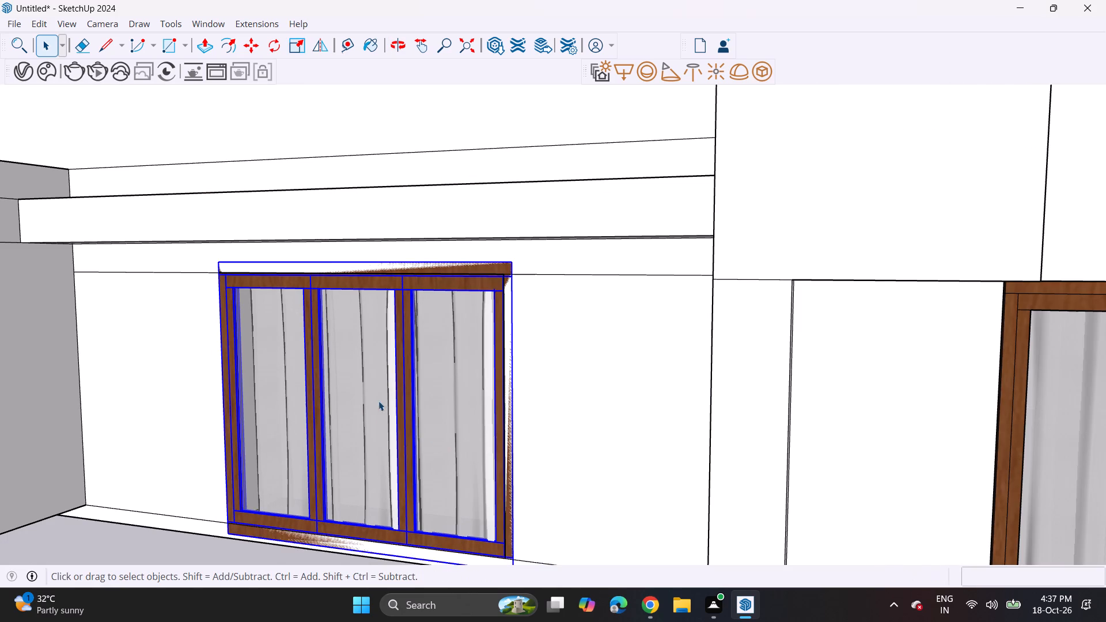
pyautogui.click(297, 44)
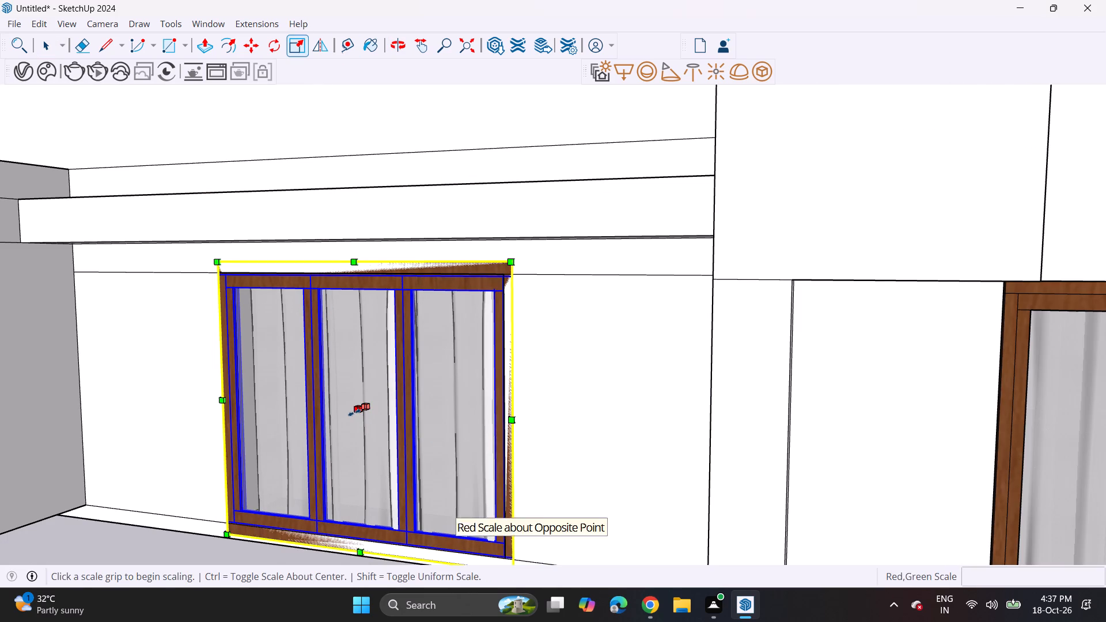
pyautogui.click(354, 412)
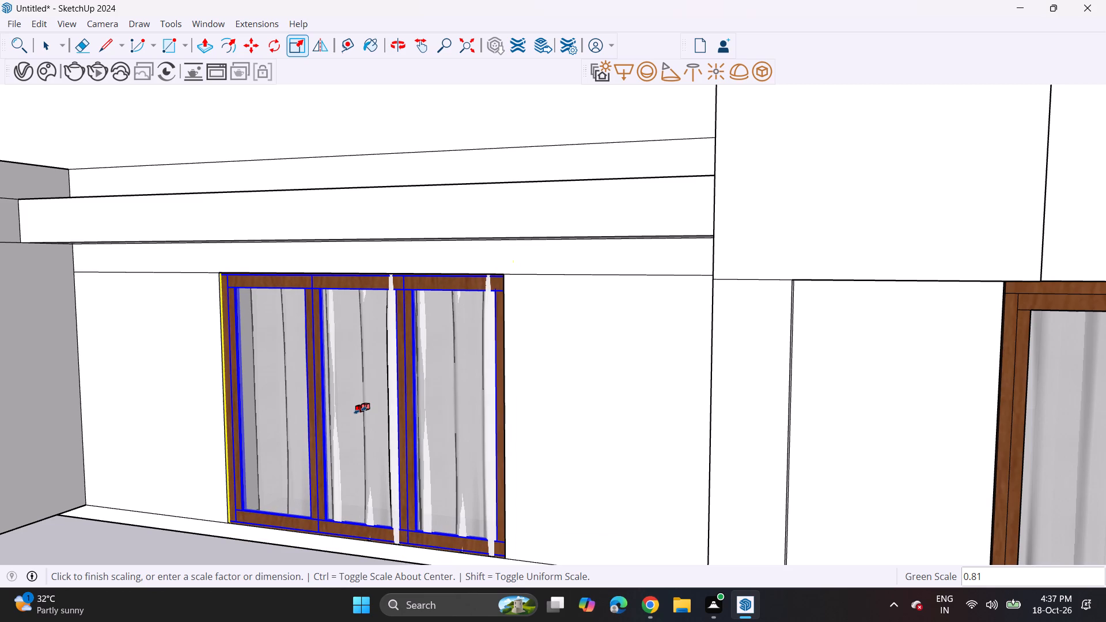
pyautogui.click(360, 410)
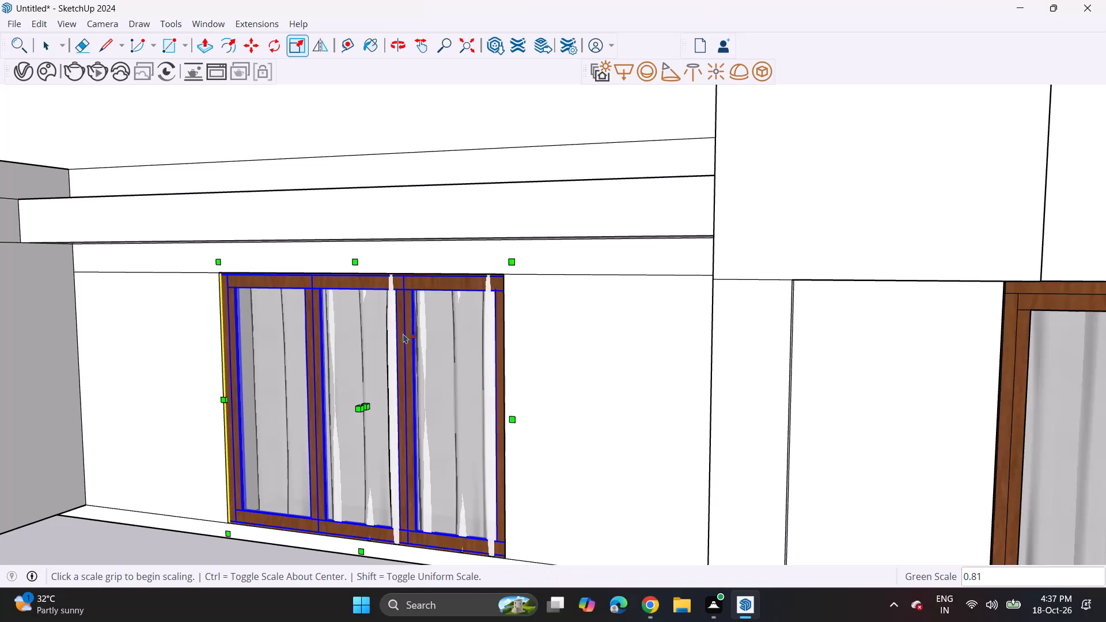
pyautogui.press('space')
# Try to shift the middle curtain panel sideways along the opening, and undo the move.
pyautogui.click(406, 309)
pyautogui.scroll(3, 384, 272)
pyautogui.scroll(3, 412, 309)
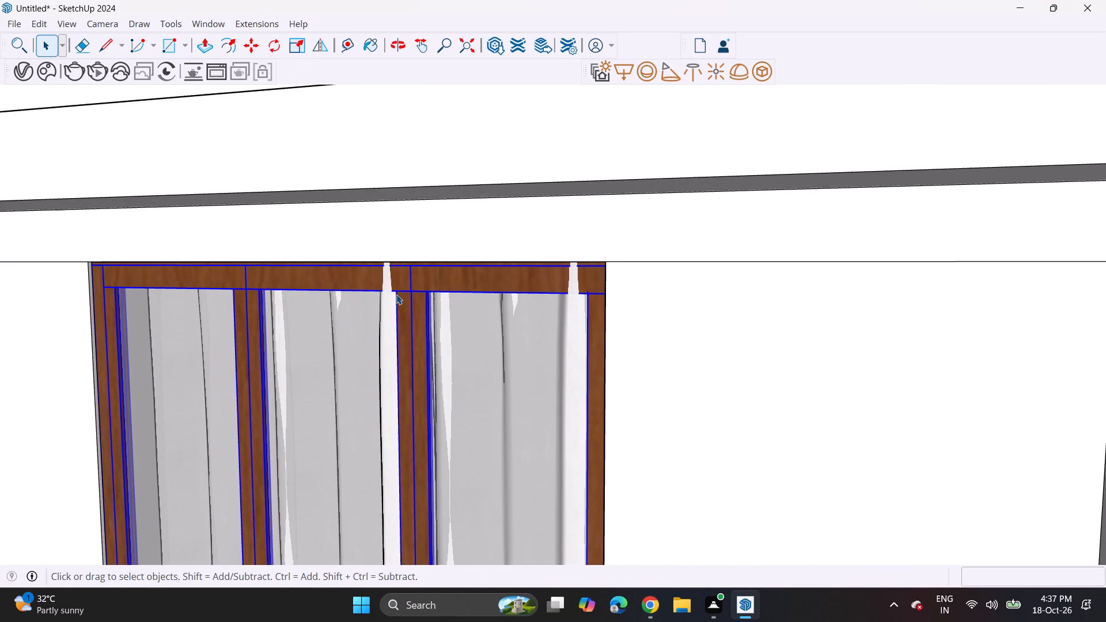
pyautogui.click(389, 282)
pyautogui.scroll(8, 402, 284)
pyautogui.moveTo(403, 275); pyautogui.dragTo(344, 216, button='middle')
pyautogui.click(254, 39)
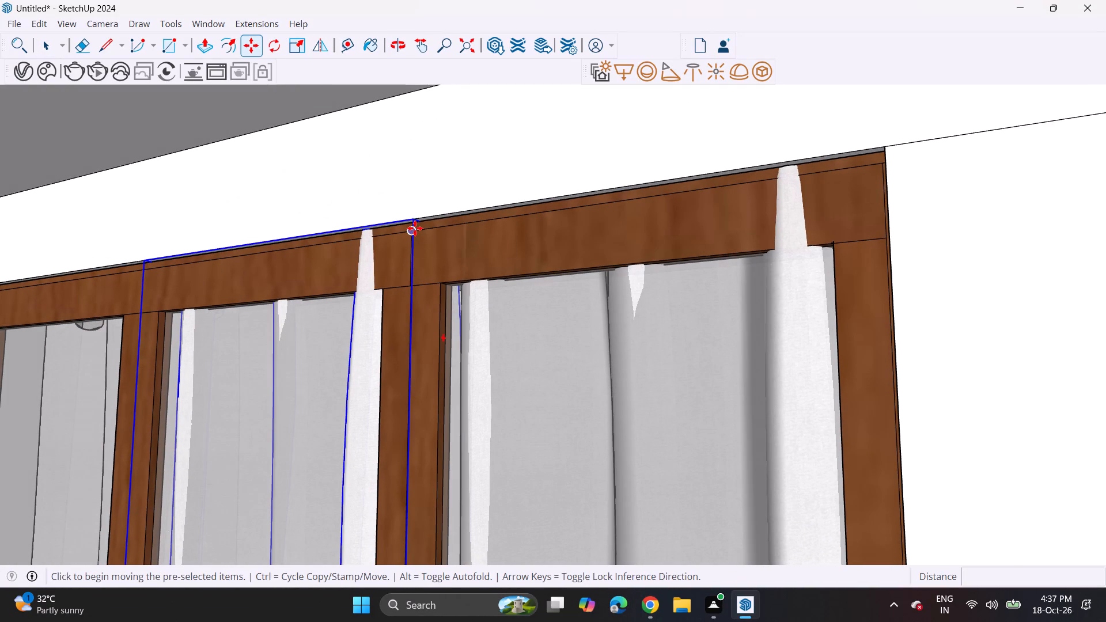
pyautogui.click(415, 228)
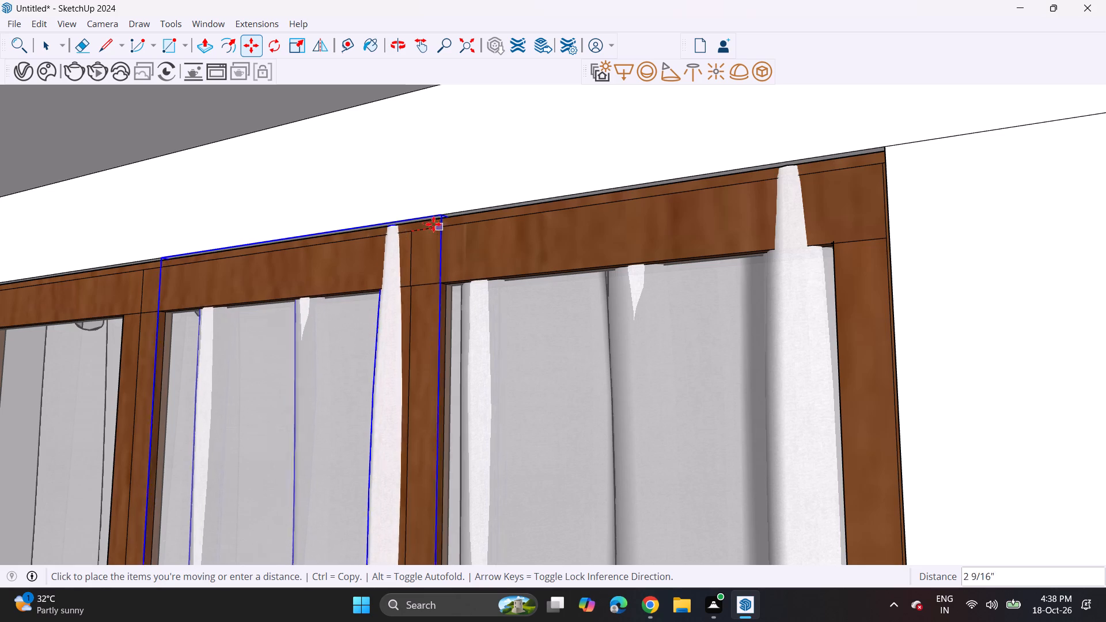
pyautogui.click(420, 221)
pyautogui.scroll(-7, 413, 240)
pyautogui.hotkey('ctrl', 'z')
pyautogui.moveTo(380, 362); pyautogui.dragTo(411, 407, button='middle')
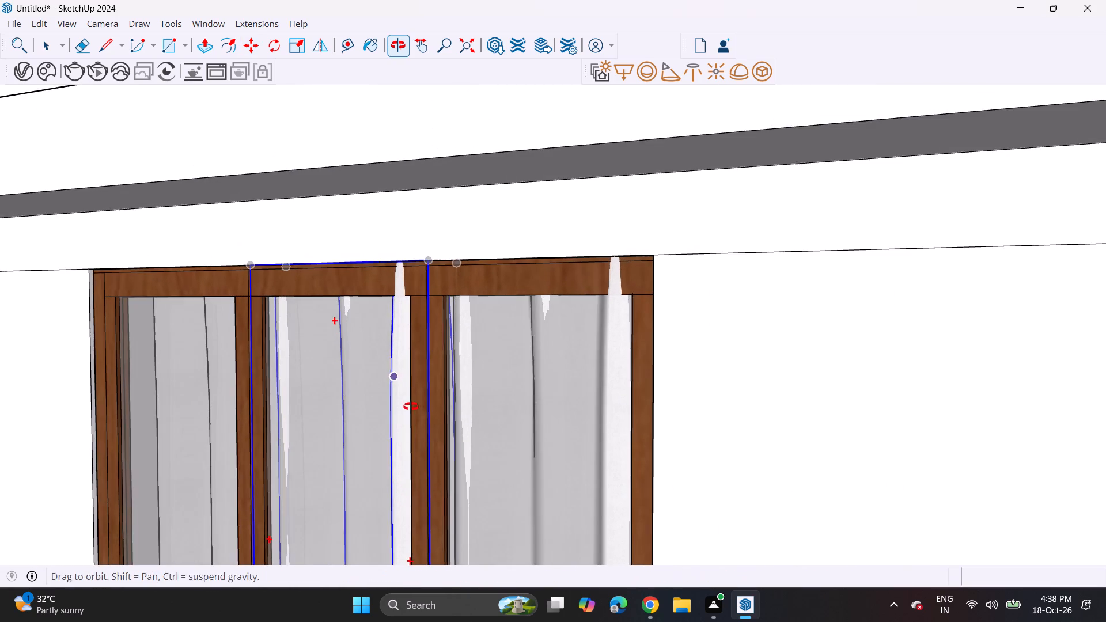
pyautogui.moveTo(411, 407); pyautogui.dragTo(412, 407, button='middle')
# Scale the middle curtain panel thinner along the green axis so its folds stay behind the window frame.
pyautogui.click(301, 52)
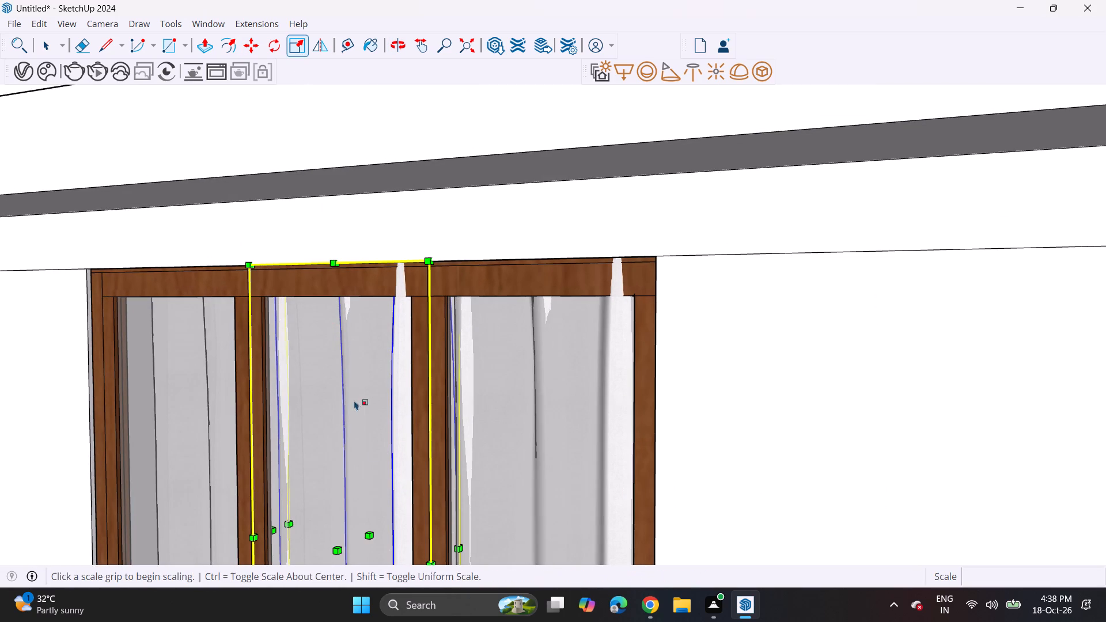
pyautogui.keyDown('shift'); pyautogui.moveTo(385, 495); pyautogui.dragTo(393, 405, button='middle'); pyautogui.keyUp('shift')
pyautogui.moveTo(391, 430); pyautogui.dragTo(393, 452, button='middle')
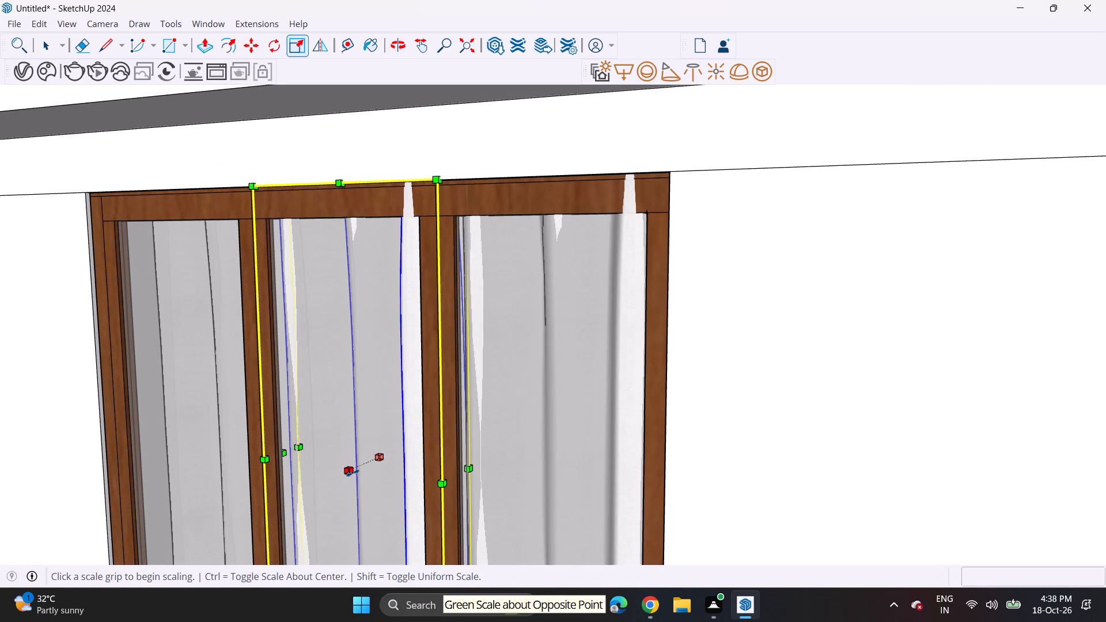
pyautogui.click(353, 473)
pyautogui.click(354, 472)
pyautogui.press('space')
# Scale the curtain panel nearest the dividing column thinner along the green axis so it stays behind the frame.
pyautogui.click(634, 390)
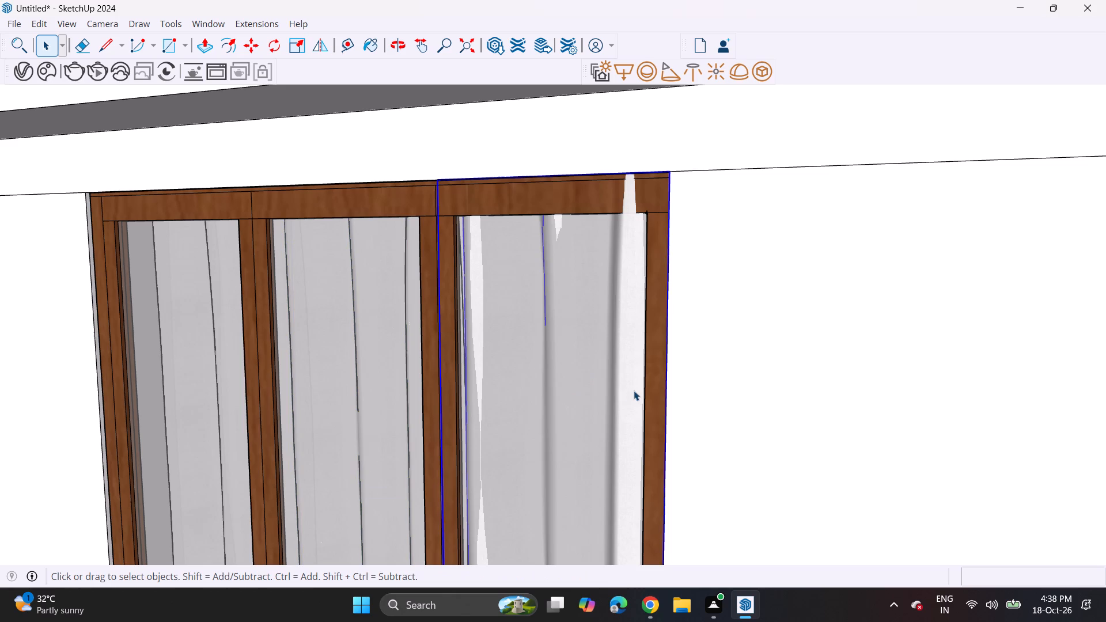
pyautogui.click(623, 191)
pyautogui.click(630, 195)
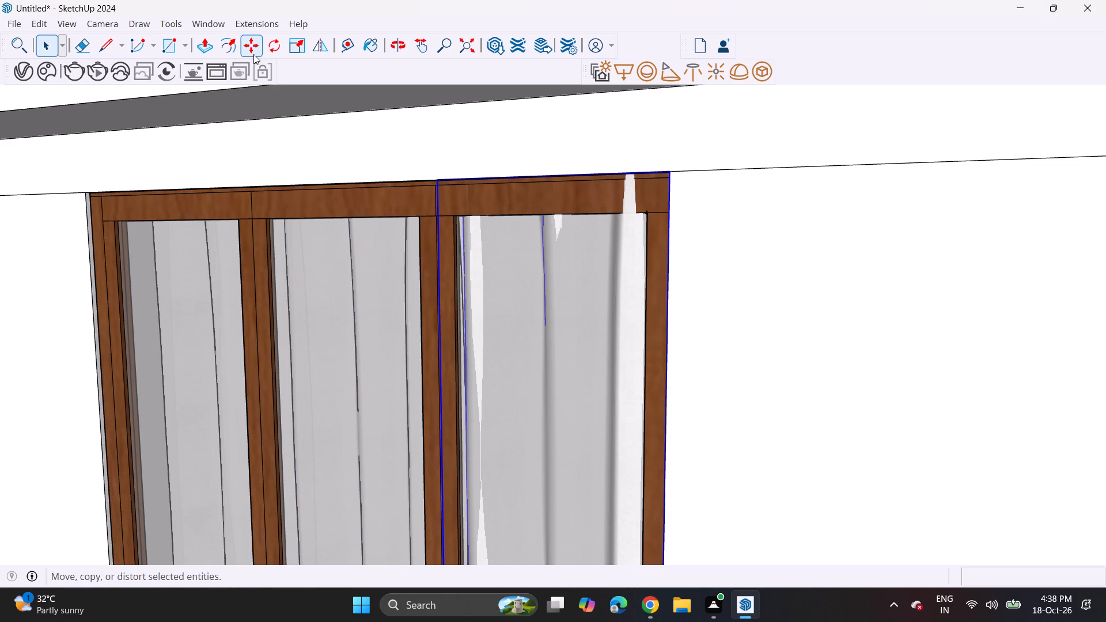
pyautogui.click(302, 45)
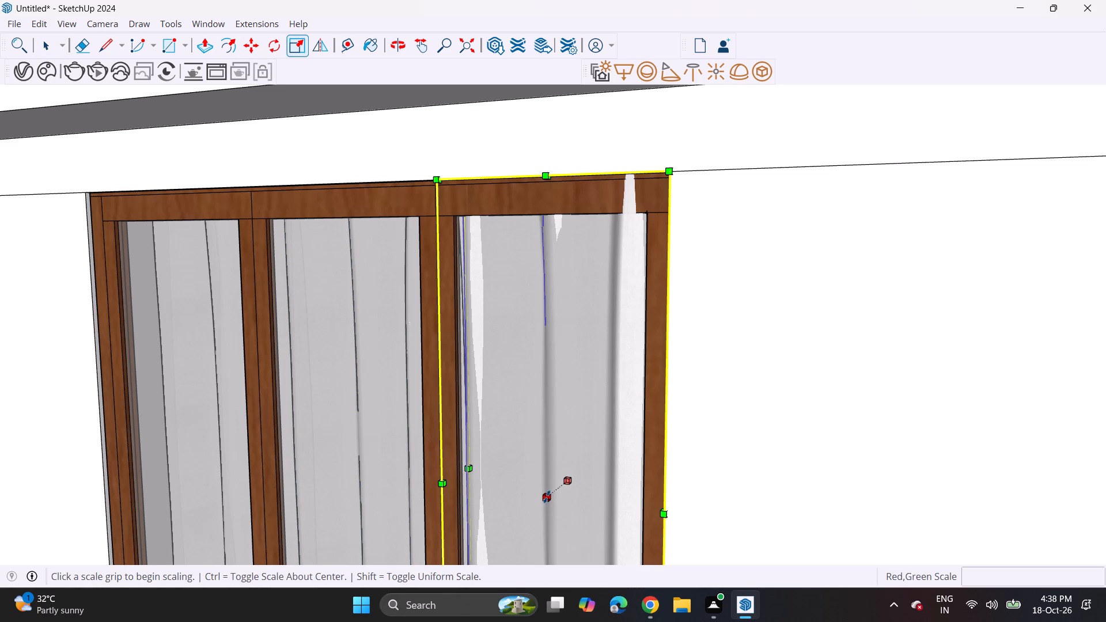
pyautogui.click(547, 496)
pyautogui.click(551, 493)
pyautogui.scroll(-9, 520, 452)
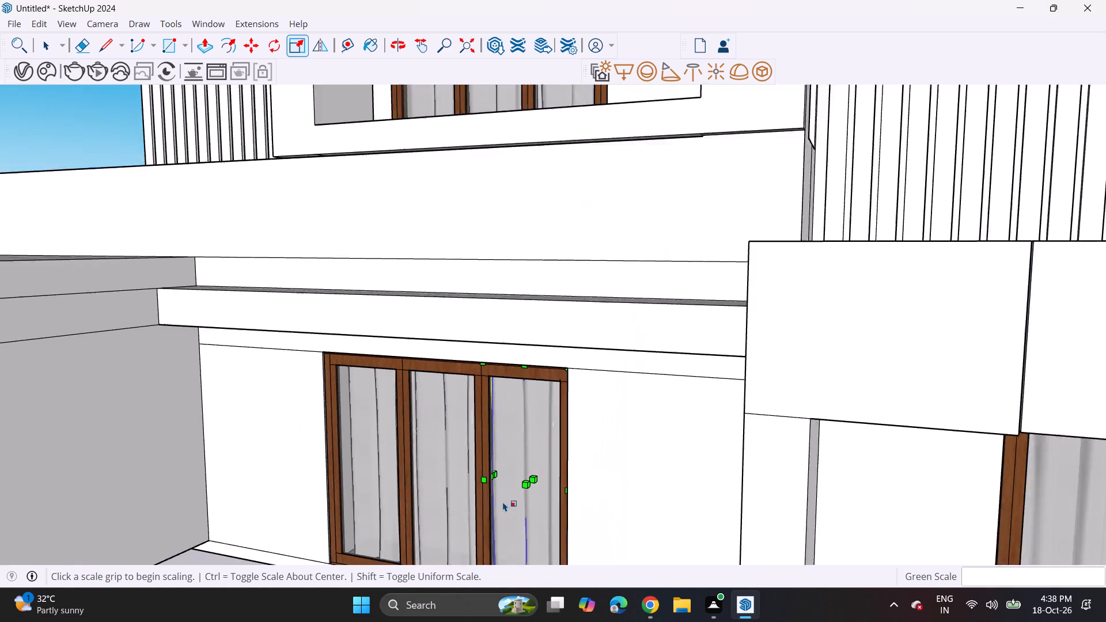
pyautogui.scroll(-12, 503, 502)
pyautogui.moveTo(462, 509); pyautogui.dragTo(543, 441, button='middle')
pyautogui.press('space')
pyautogui.click(775, 201)
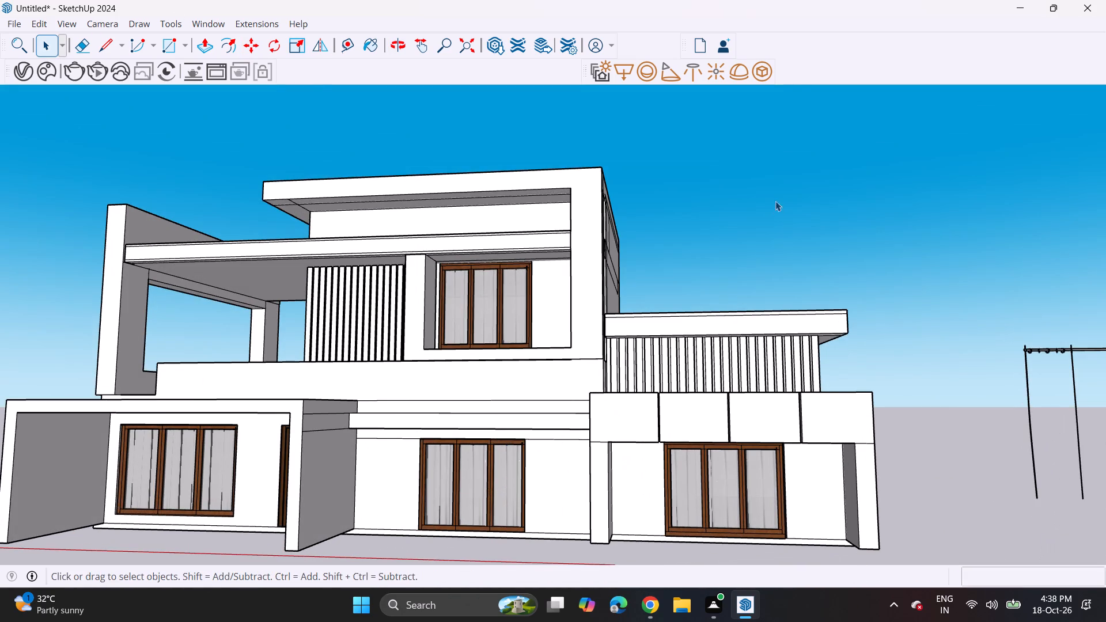
# Import the JALI+PATTERN-03 model from Downloads and place it in front of the middle ground-floor window.
pyautogui.keyDown('shift'); pyautogui.moveTo(434, 453); pyautogui.dragTo(546, 449, button='middle'); pyautogui.keyUp('shift')
pyautogui.moveTo(545, 455); pyautogui.dragTo(606, 440, button='middle')
pyautogui.middleClick(573, 455)
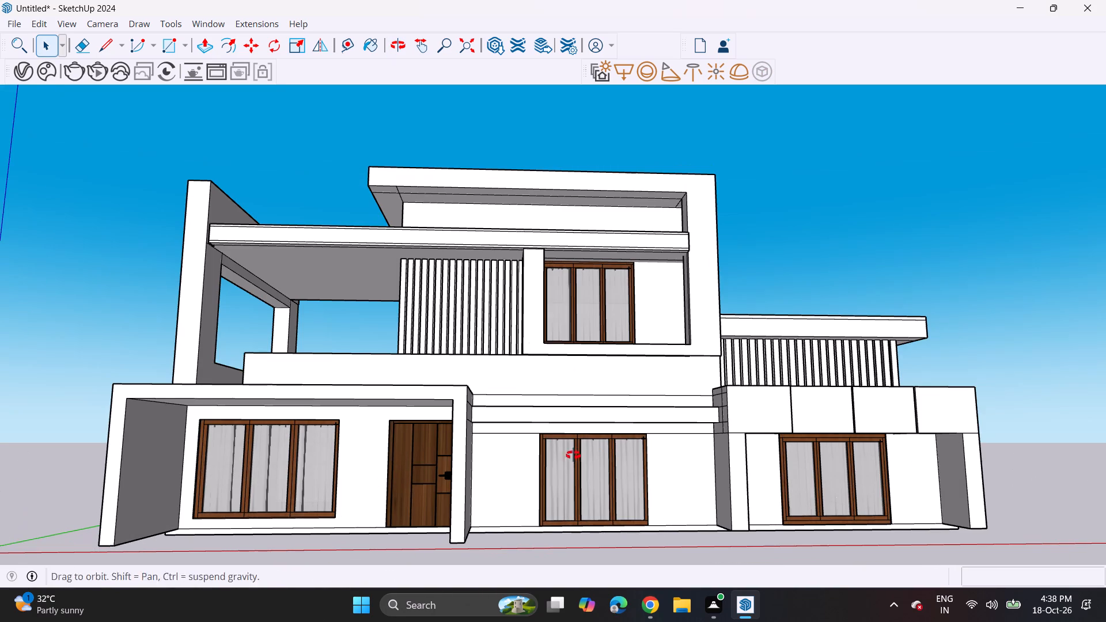
pyautogui.click(16, 22)
pyautogui.click(52, 231)
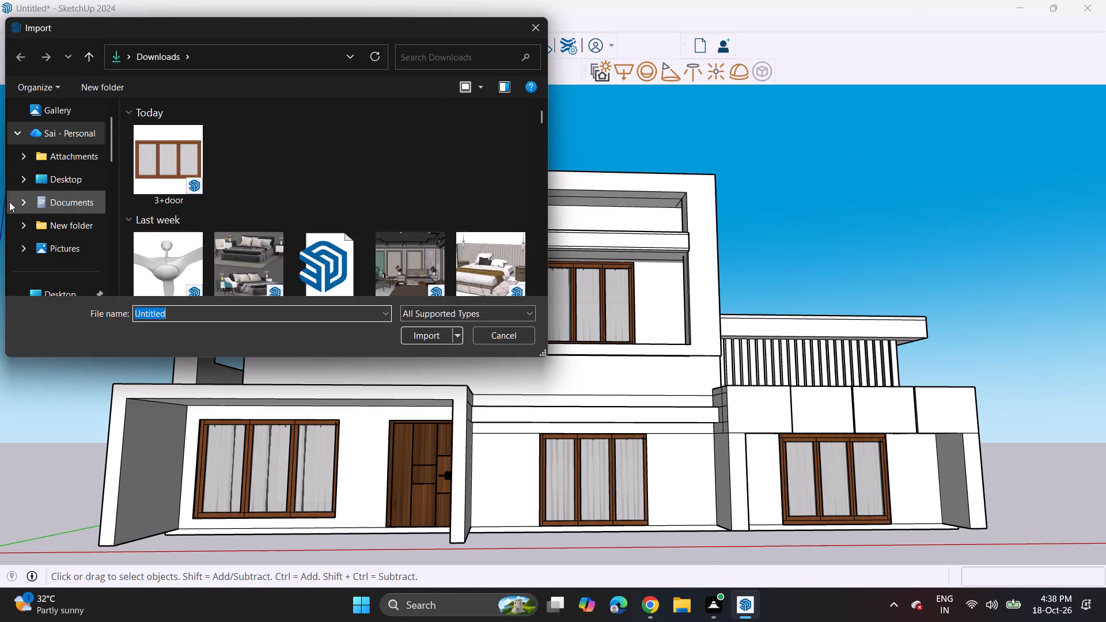
pyautogui.click(253, 156)
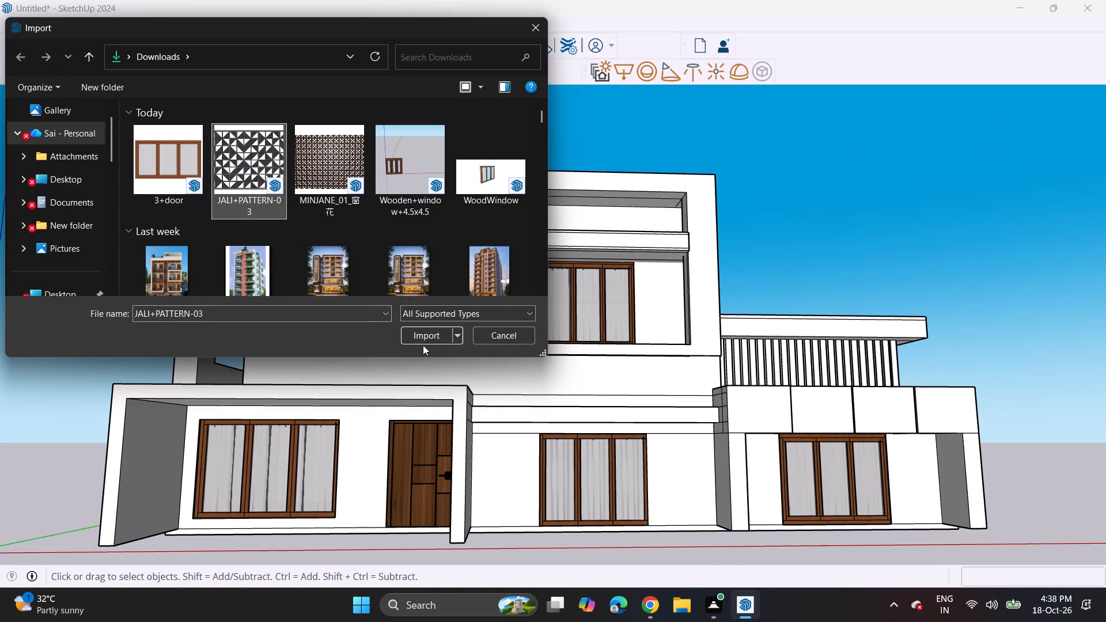
pyautogui.click(419, 331)
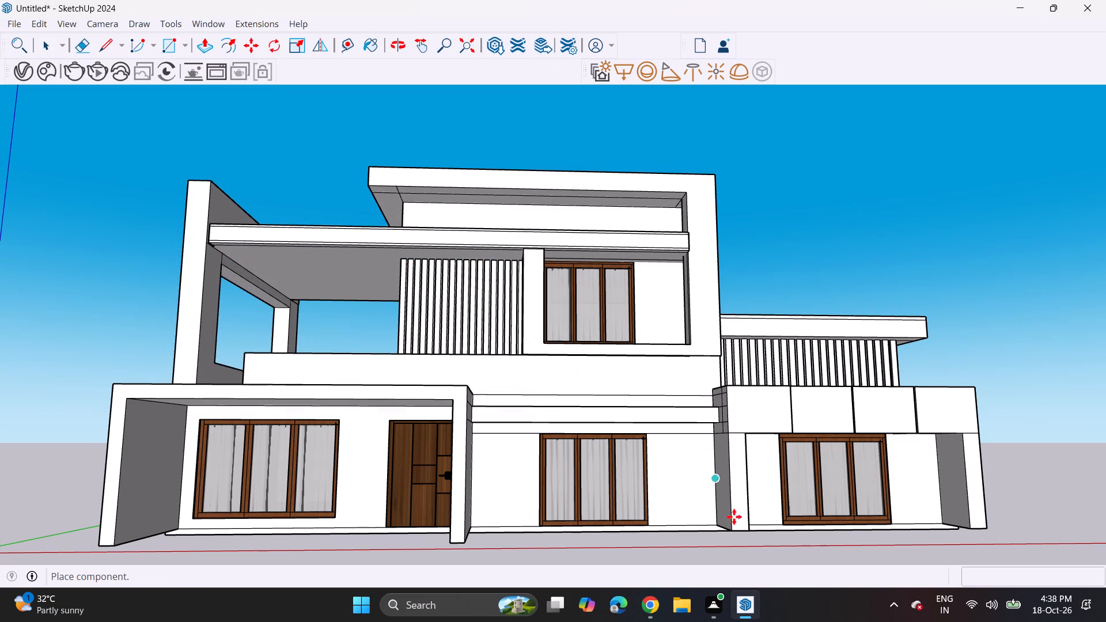
pyautogui.click(620, 546)
# Rotate the jali panel 90 degrees about its centre in the facade plane so it stands upright.
pyautogui.moveTo(678, 512); pyautogui.dragTo(660, 575, button='middle')
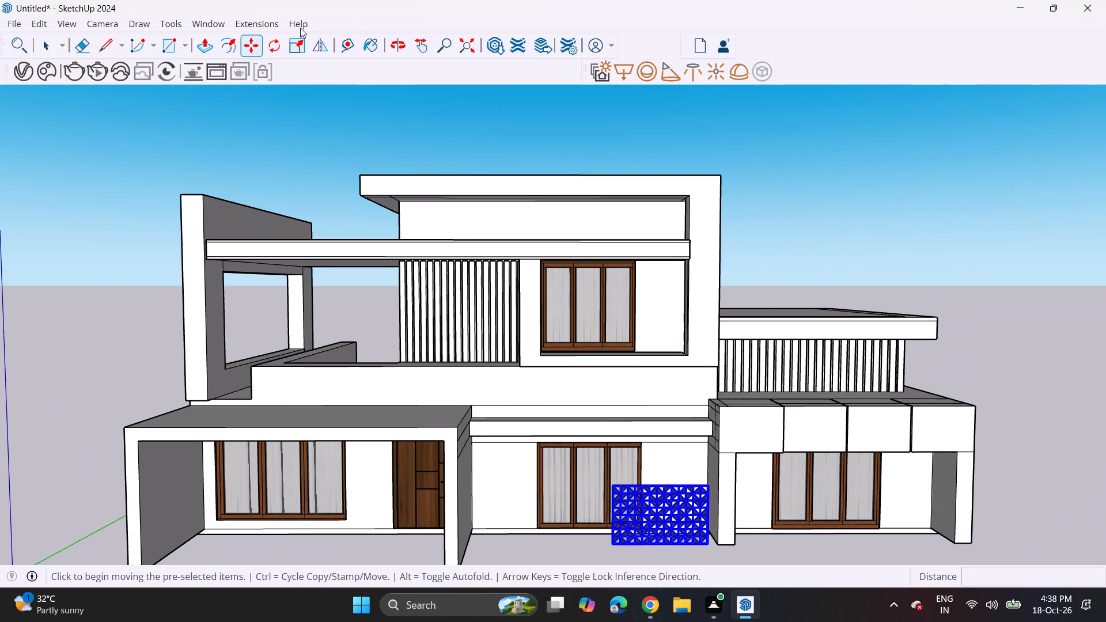
pyautogui.click(279, 35)
pyautogui.click(661, 521)
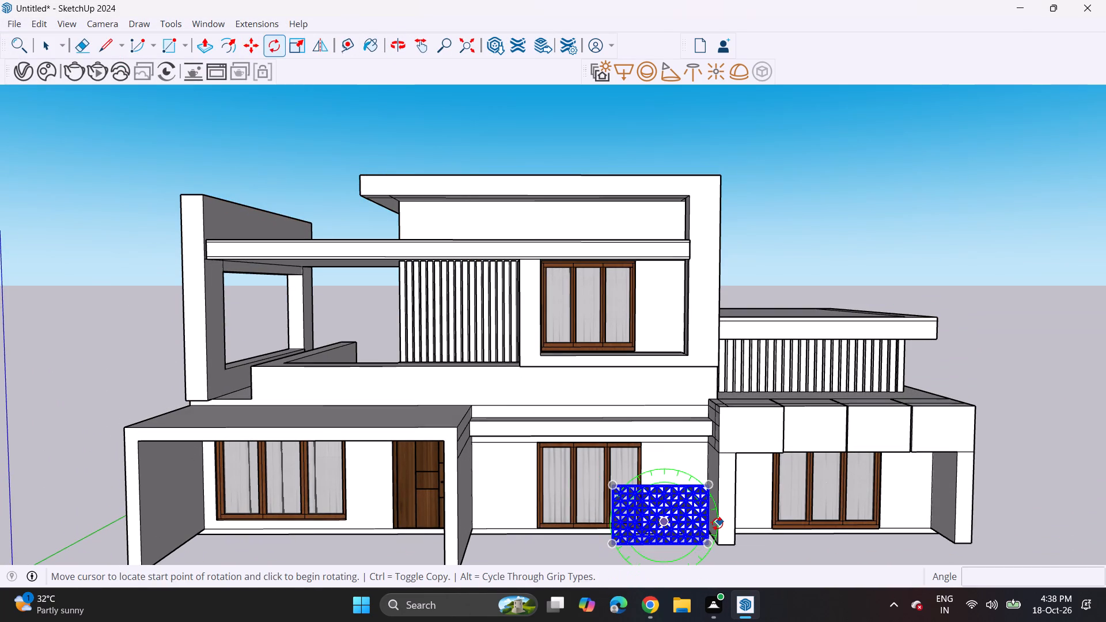
pyautogui.click(718, 524)
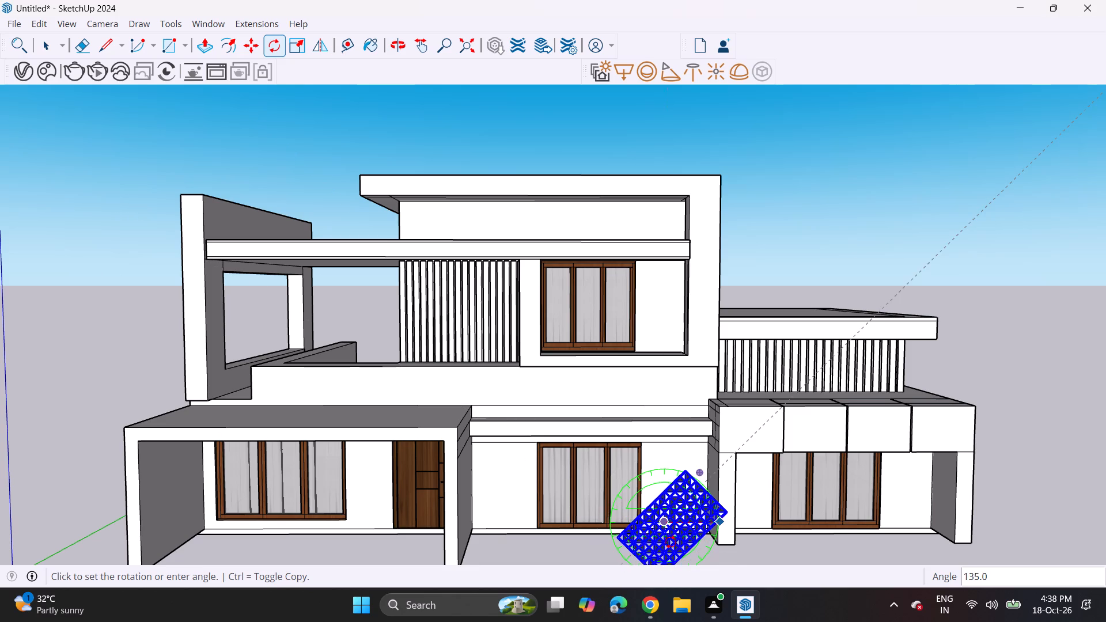
pyautogui.keyDown('shift'); pyautogui.moveTo(694, 540); pyautogui.dragTo(702, 354, button='middle'); pyautogui.keyUp('shift')
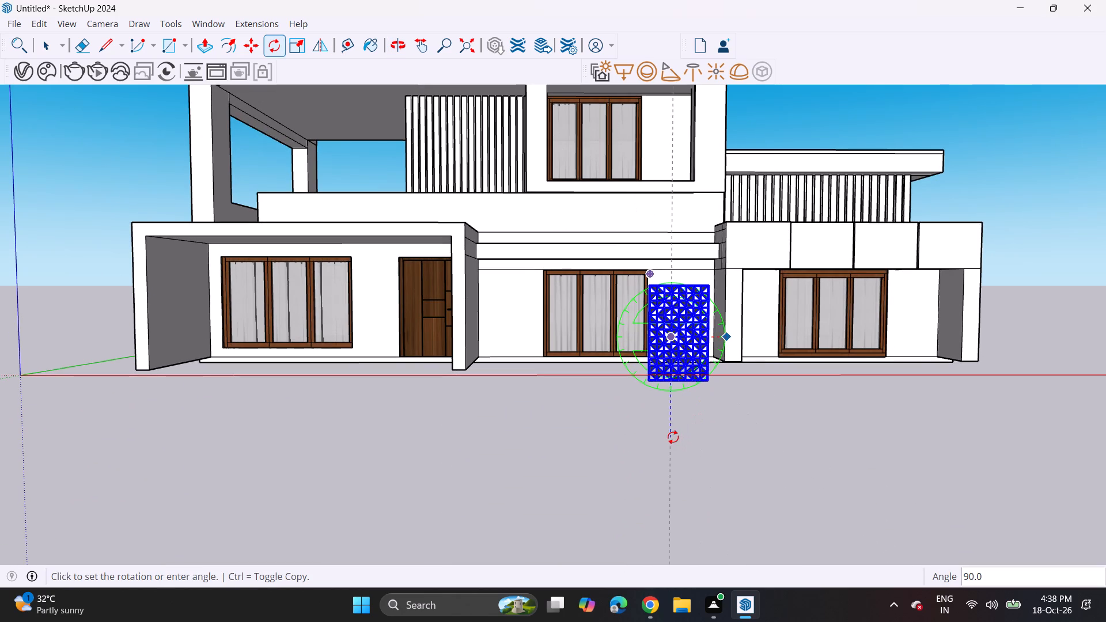
pyautogui.click(673, 437)
# Move the jali panel by its upper corner to the underside of the ledge beside the column, about 3' 10" away.
pyautogui.moveTo(681, 352); pyautogui.dragTo(825, 435, button='middle')
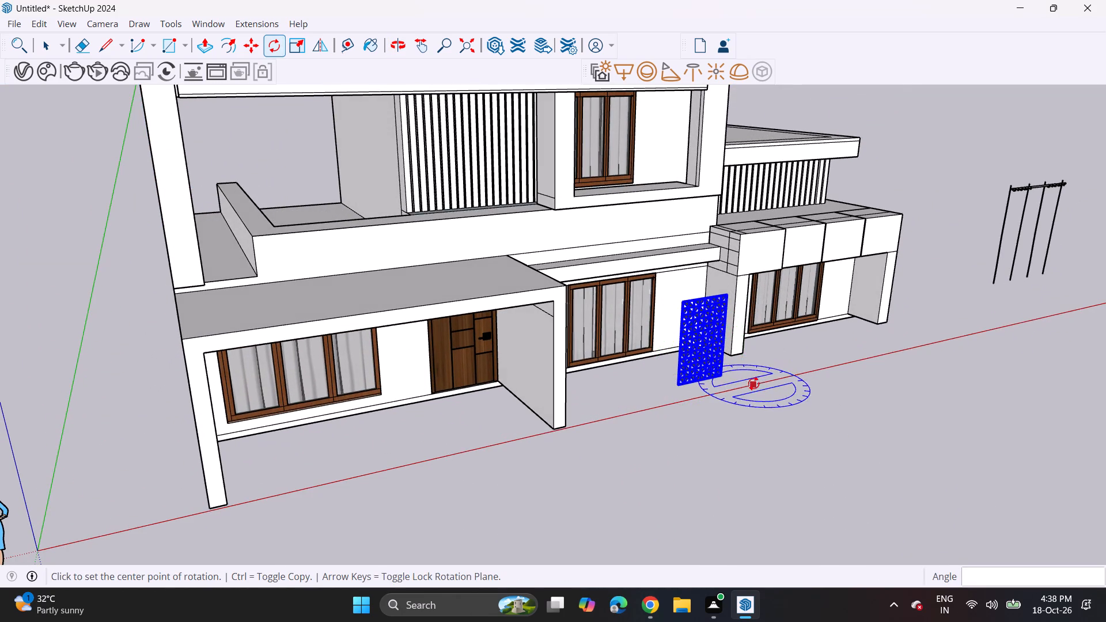
pyautogui.scroll(7, 703, 310)
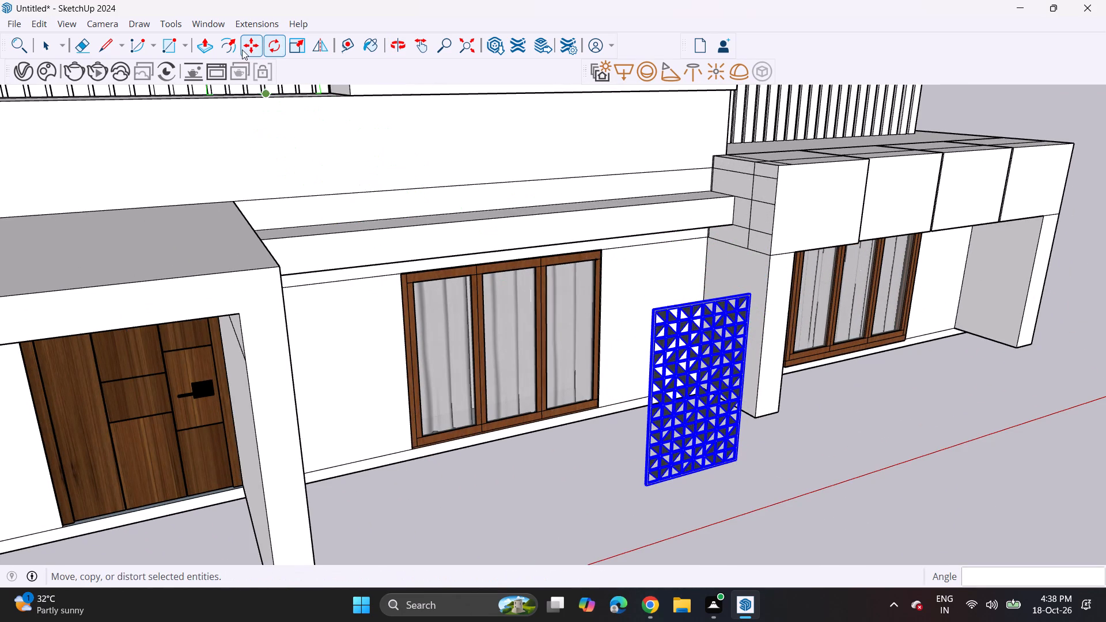
pyautogui.click(251, 47)
pyautogui.click(749, 294)
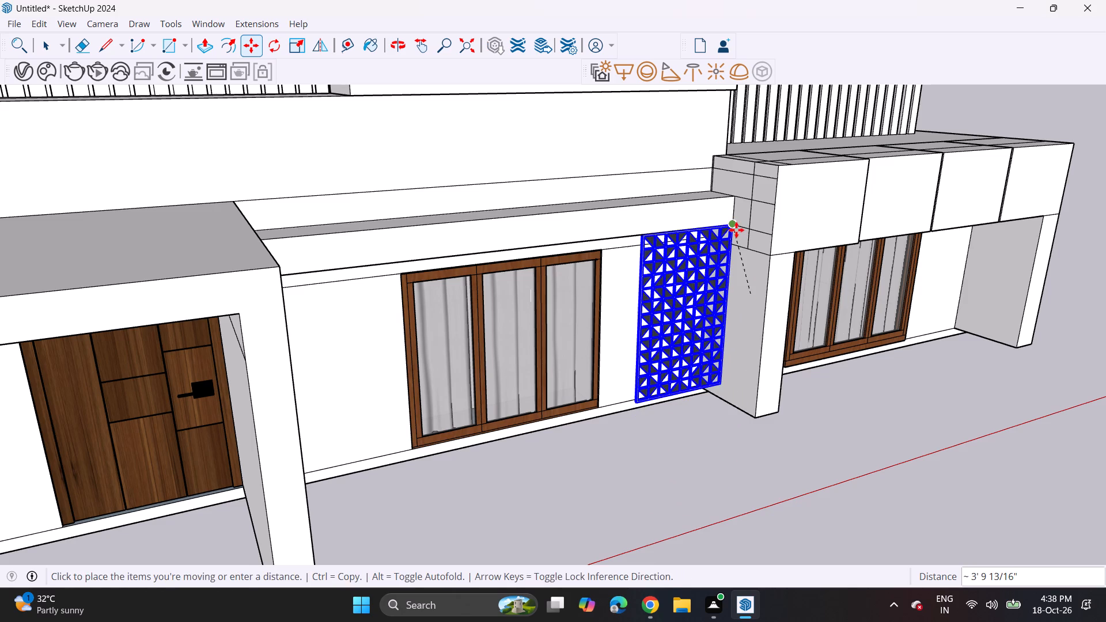
pyautogui.click(736, 229)
# Scale the jali panel uniformly by about 1.11 from its lower corner so it spans from ledge to wall base.
pyautogui.moveTo(669, 359); pyautogui.dragTo(563, 274, button='middle')
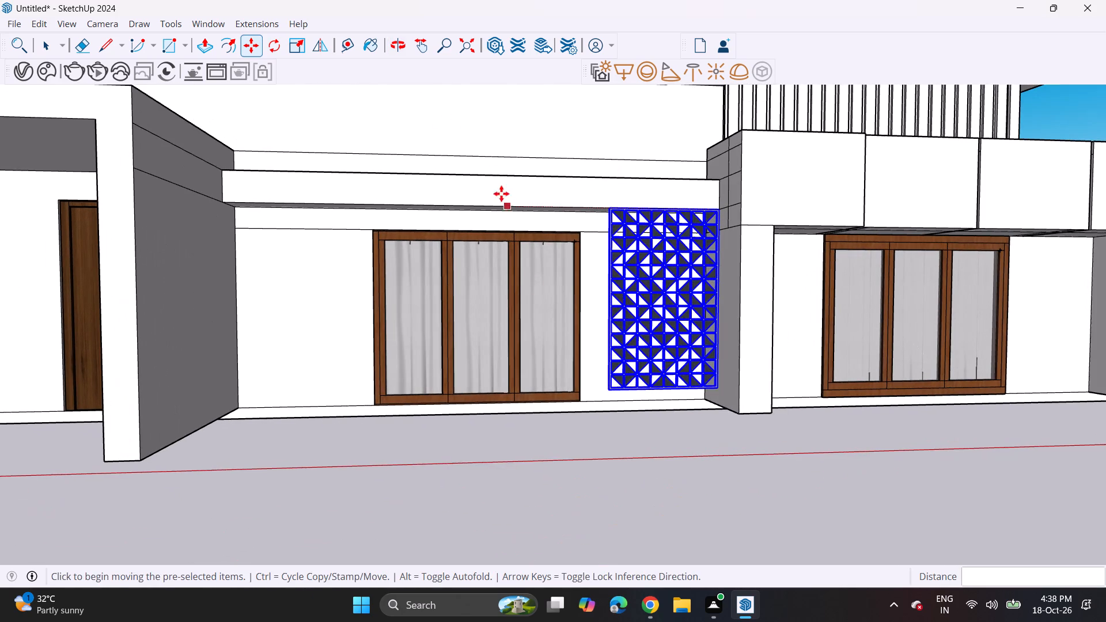
pyautogui.click(298, 45)
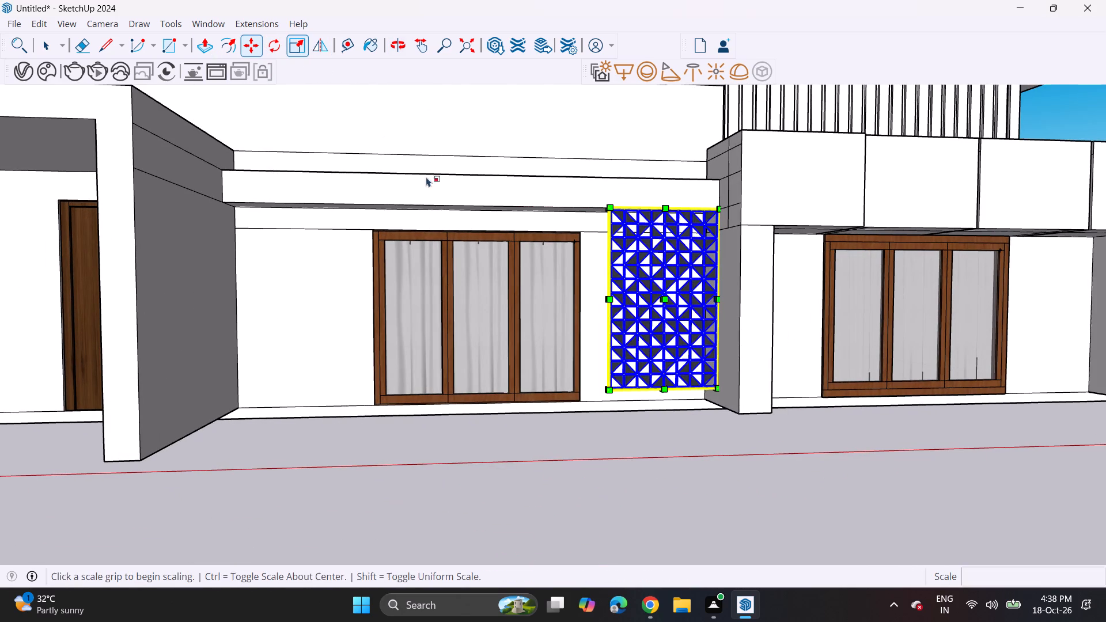
pyautogui.click(609, 391)
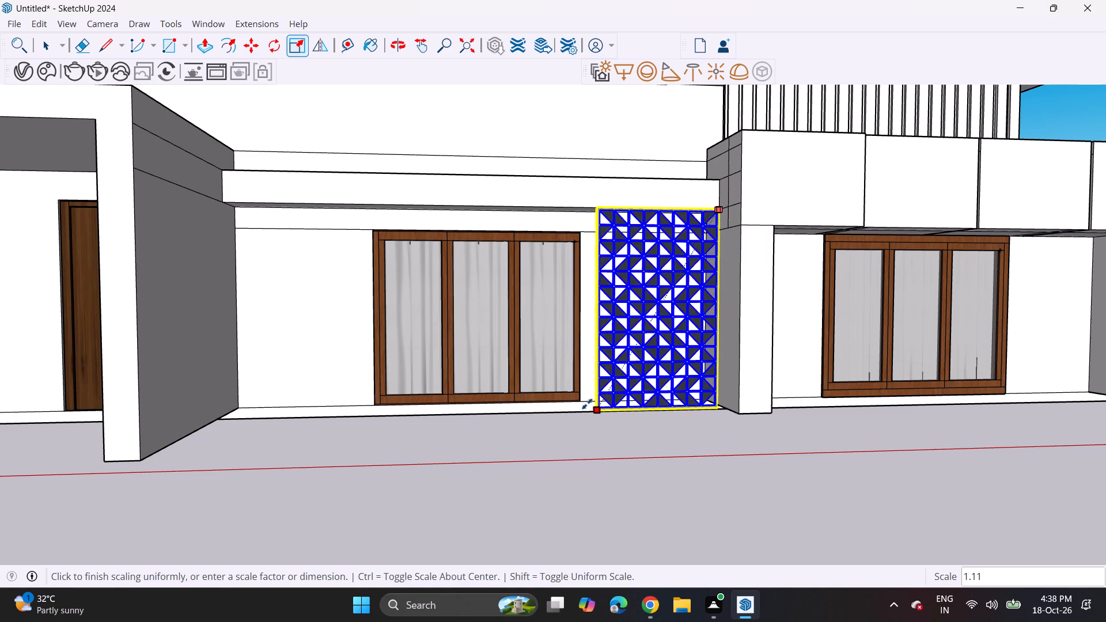
pyautogui.click(582, 403)
# Stretch the jali panel along its blue axis away from the column so it covers part of the middle ground-floor window.
pyautogui.moveTo(647, 284); pyautogui.dragTo(625, 306, button='middle')
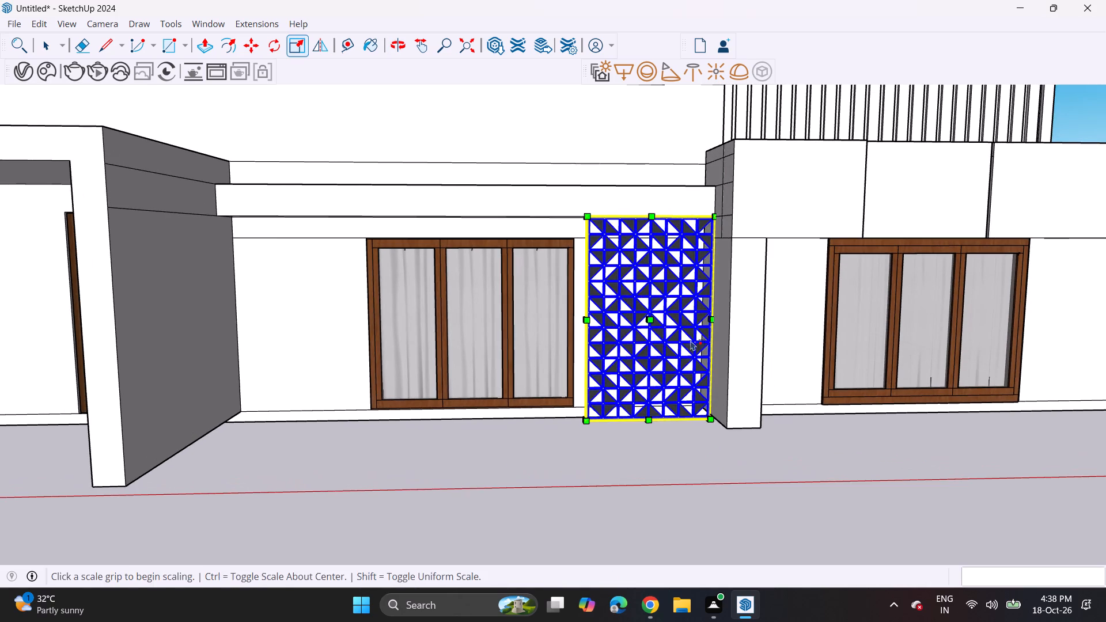
pyautogui.moveTo(642, 333); pyautogui.dragTo(734, 359, button='middle')
pyautogui.scroll(5, 532, 355)
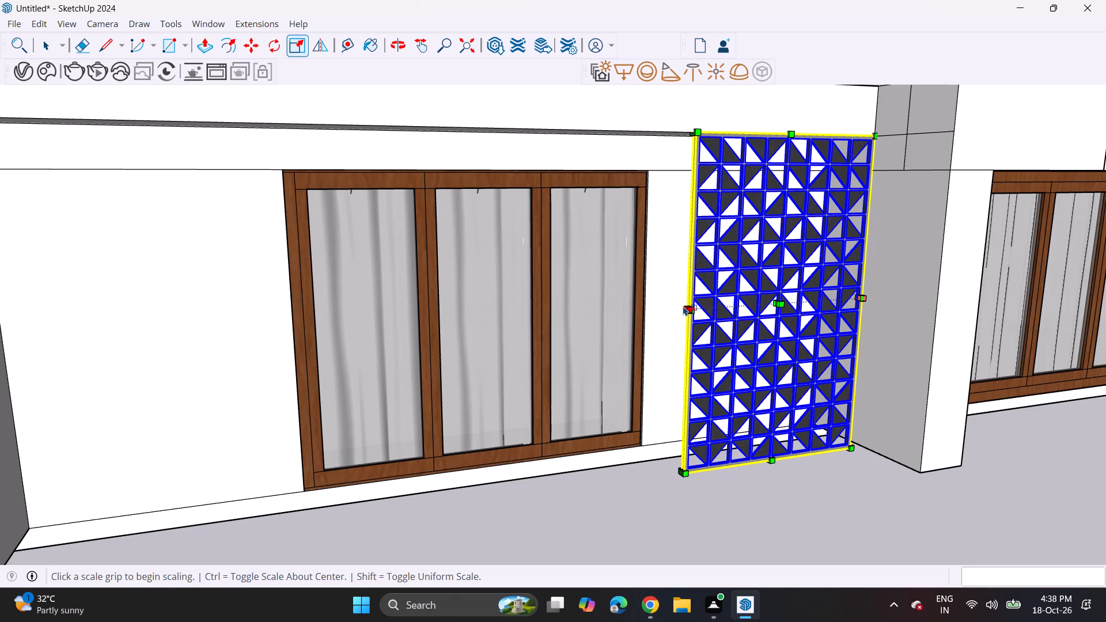
pyautogui.click(684, 307)
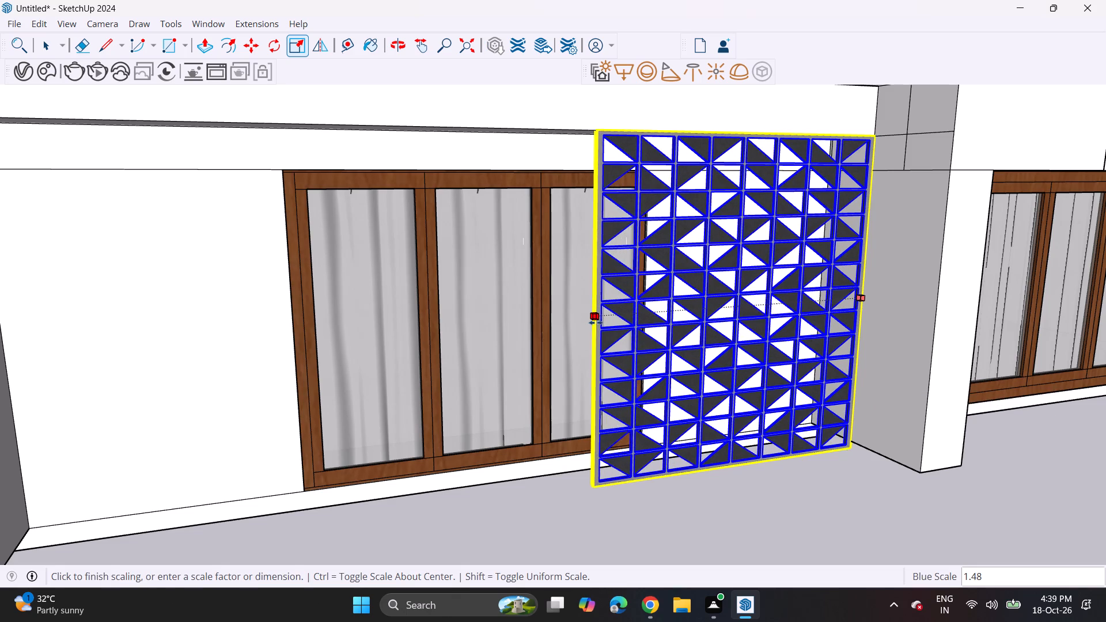
pyautogui.click(609, 325)
pyautogui.moveTo(785, 344); pyautogui.dragTo(685, 314, button='middle')
pyautogui.scroll(-5, 672, 279)
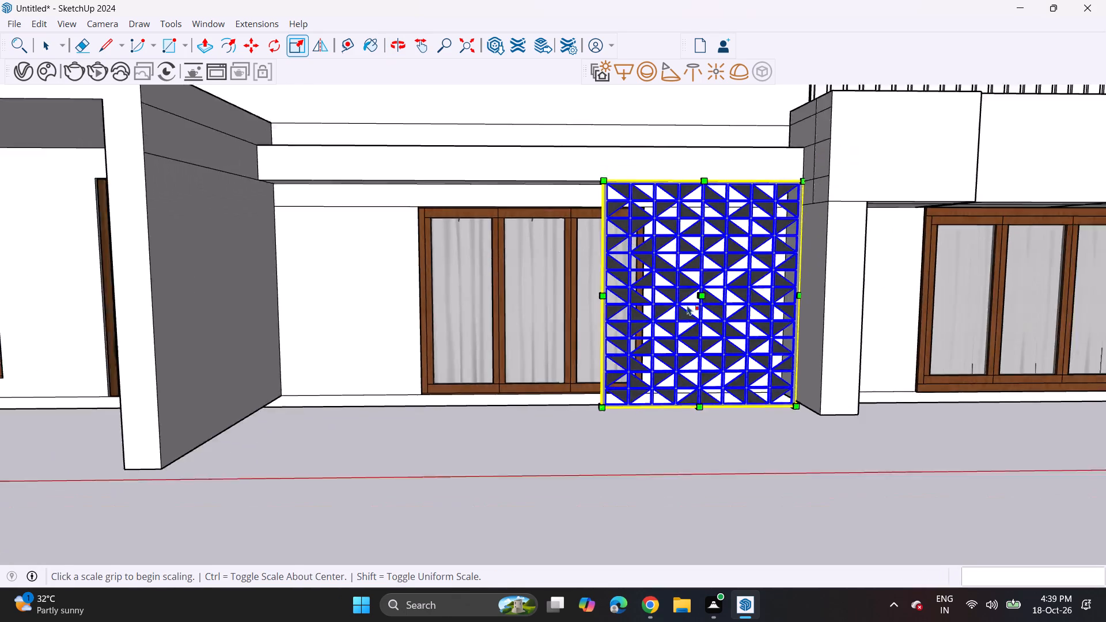
pyautogui.scroll(-8, 687, 305)
pyautogui.press('space')
pyautogui.click(898, 101)
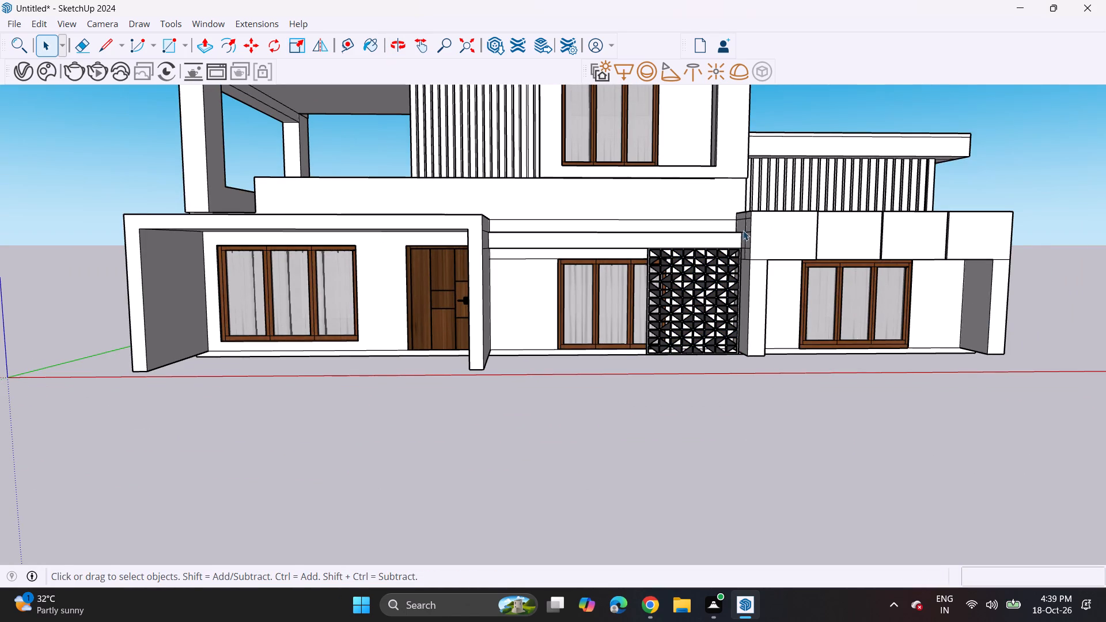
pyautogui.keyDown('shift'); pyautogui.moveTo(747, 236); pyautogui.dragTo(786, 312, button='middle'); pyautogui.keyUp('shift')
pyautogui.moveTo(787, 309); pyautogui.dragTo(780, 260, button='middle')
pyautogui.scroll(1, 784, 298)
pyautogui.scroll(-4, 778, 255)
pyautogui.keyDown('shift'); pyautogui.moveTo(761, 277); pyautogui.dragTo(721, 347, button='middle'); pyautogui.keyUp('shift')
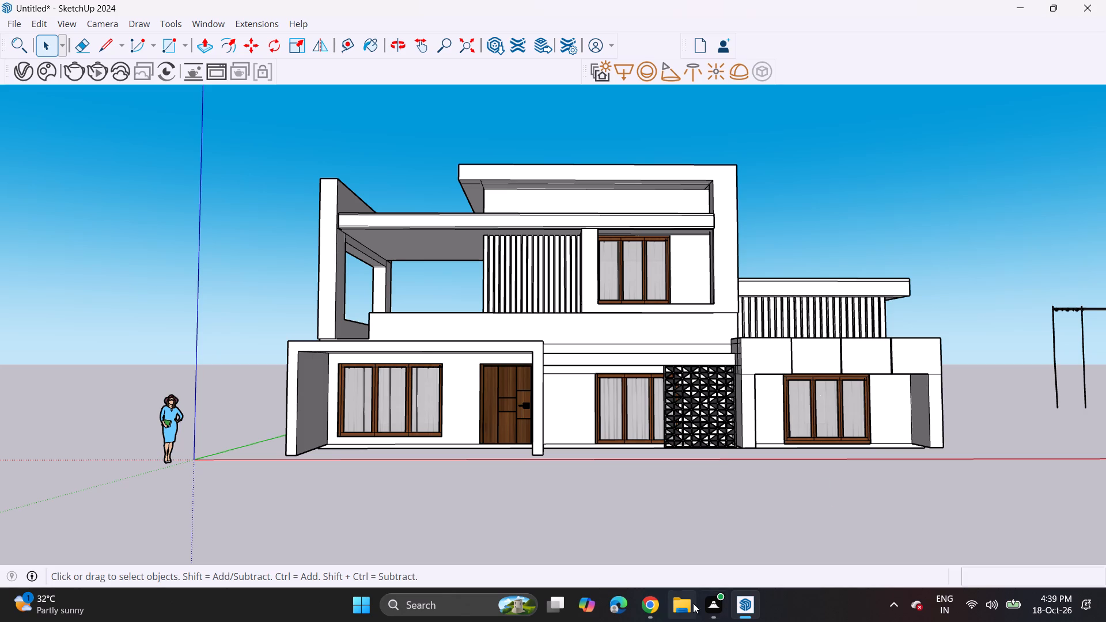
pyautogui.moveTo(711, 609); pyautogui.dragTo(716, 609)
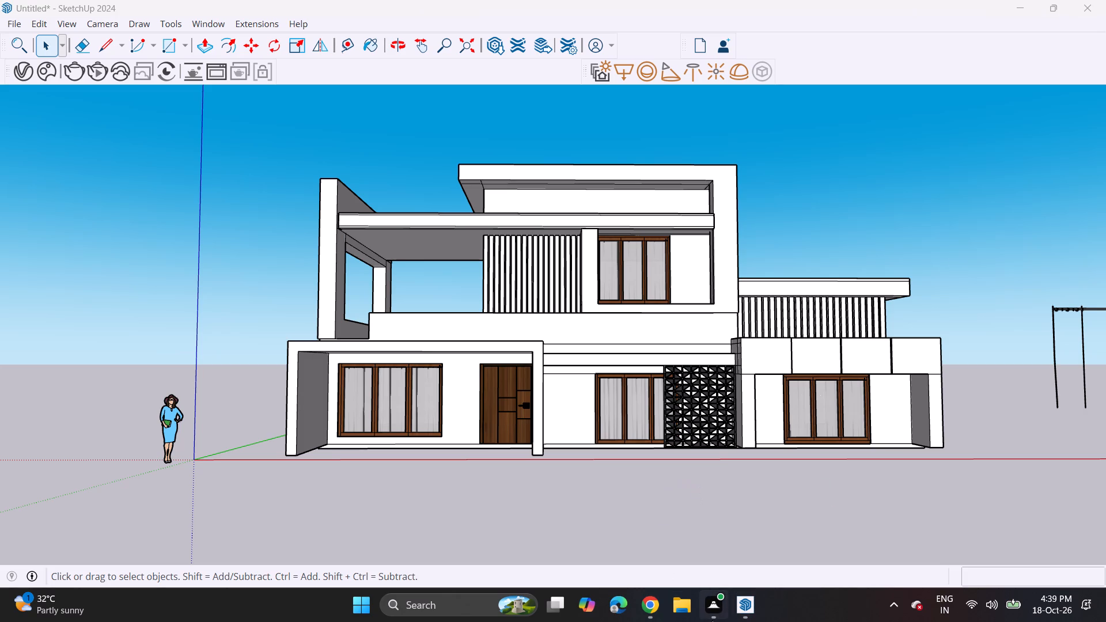
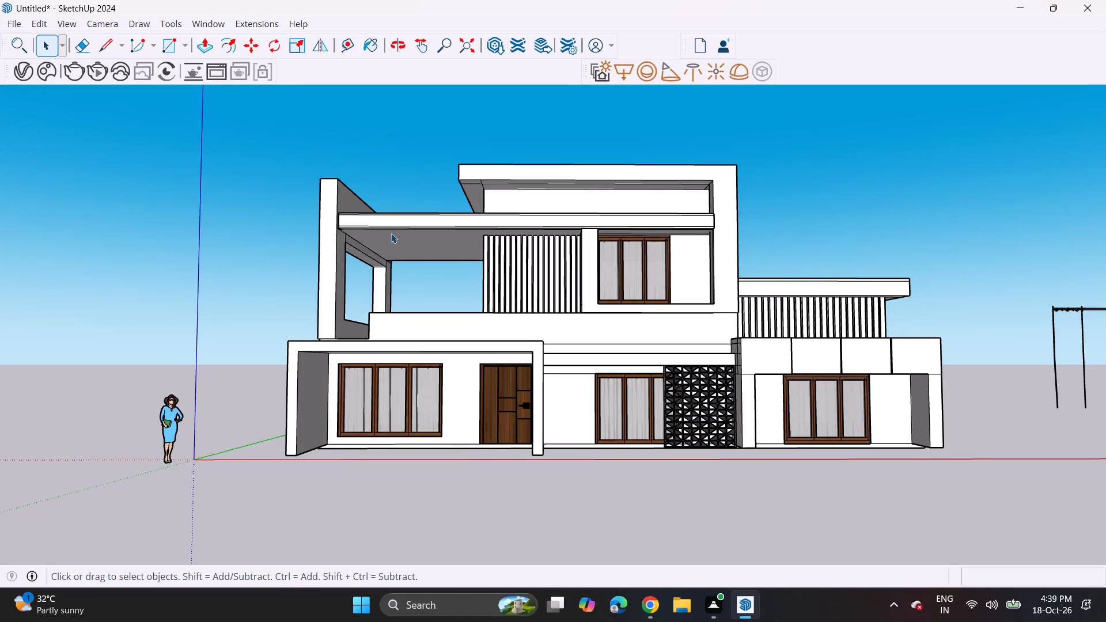
# Draw a rectangle of about 8' 8" by 6' 6" on the porch roof, against the balcony parapet and near the roof's inner side.
pyautogui.moveTo(480, 292); pyautogui.dragTo(477, 410, button='middle')
pyautogui.scroll(5, 466, 371)
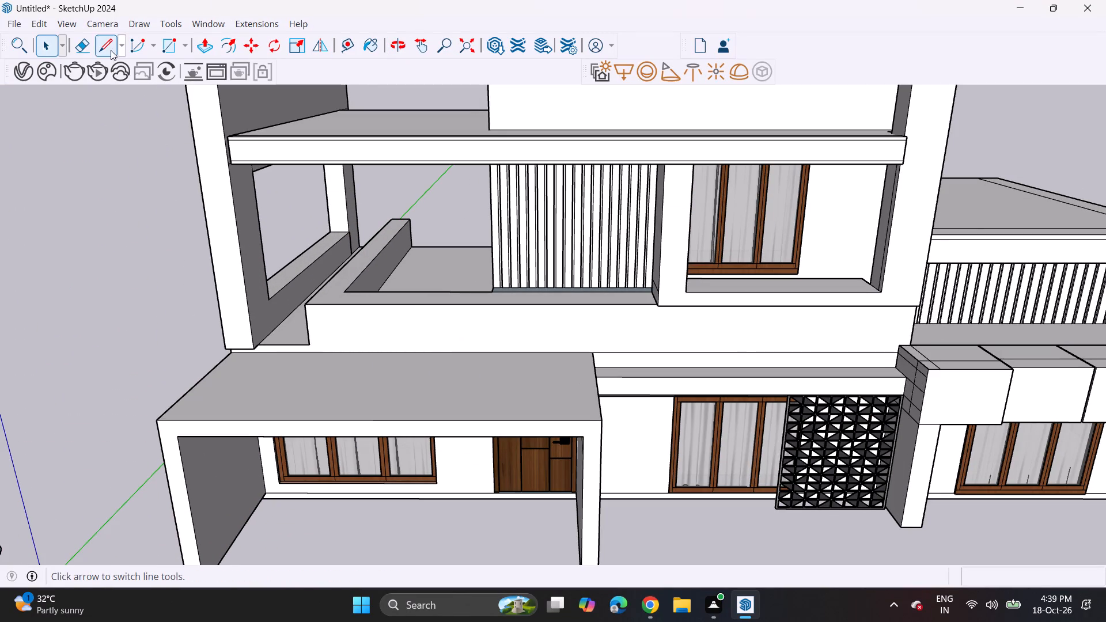
pyautogui.click(172, 43)
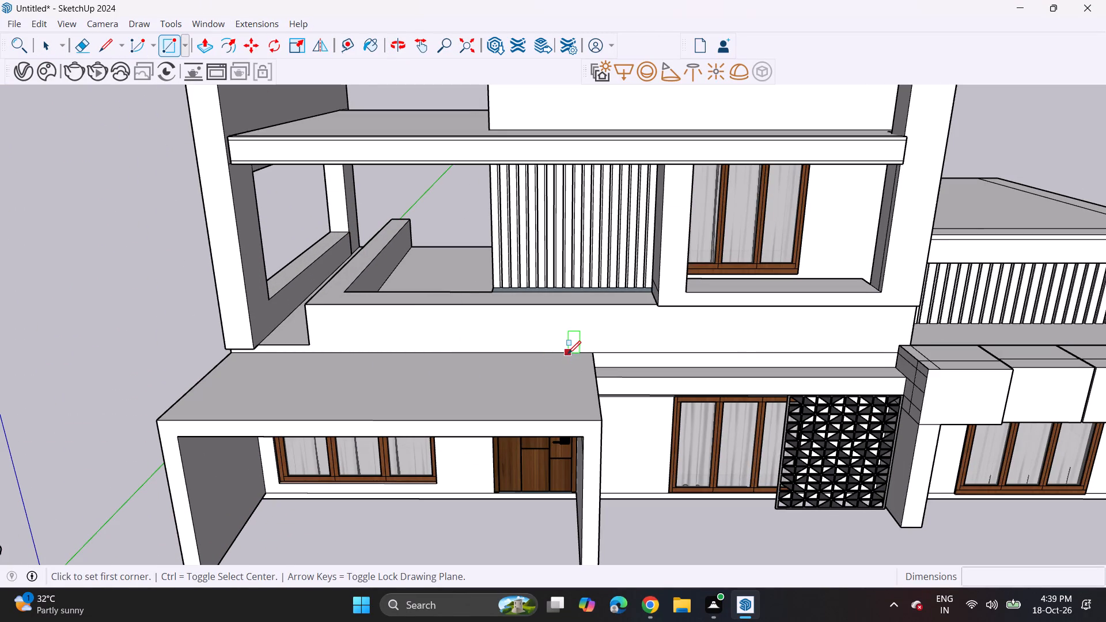
pyautogui.scroll(4, 563, 344)
pyautogui.click(584, 357)
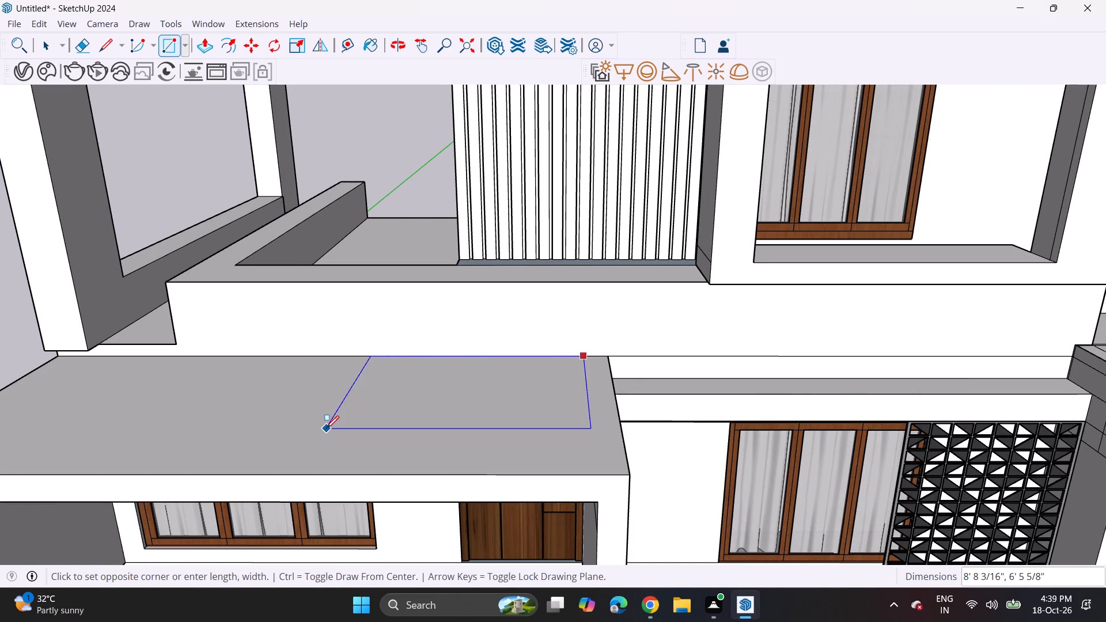
pyautogui.click(326, 428)
# Extrude the rectangle on the porch roof upward into a solid box rising slightly above the balcony parapet.
pyautogui.click(213, 40)
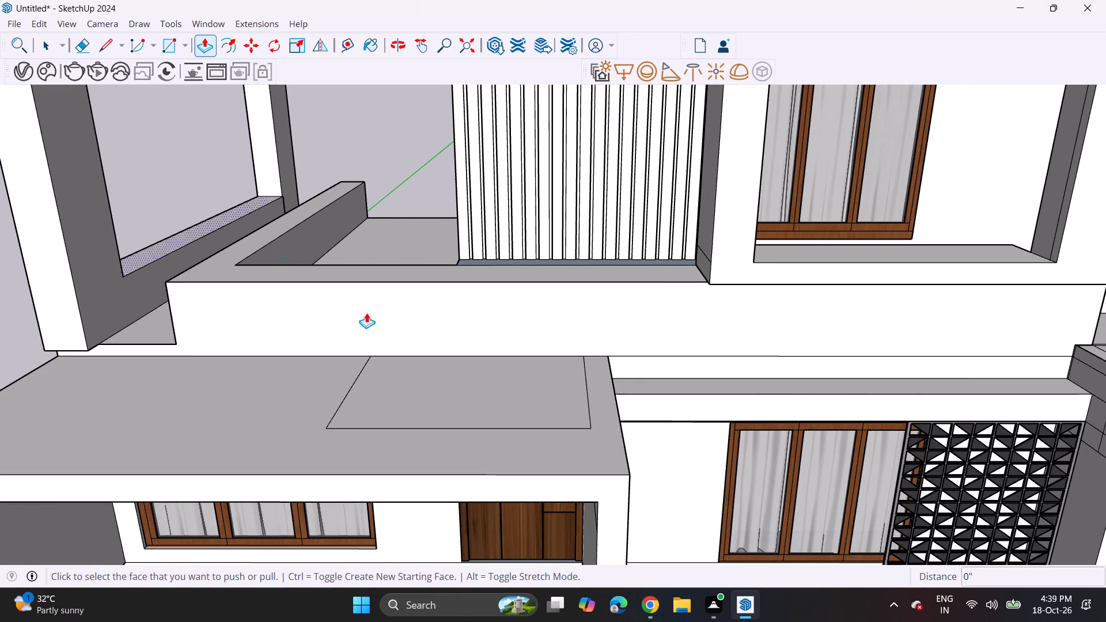
pyautogui.click(533, 403)
pyautogui.click(539, 270)
pyautogui.moveTo(556, 374); pyautogui.dragTo(551, 333, button='middle')
pyautogui.scroll(1, 546, 327)
pyautogui.scroll(-8, 537, 353)
pyautogui.press('space')
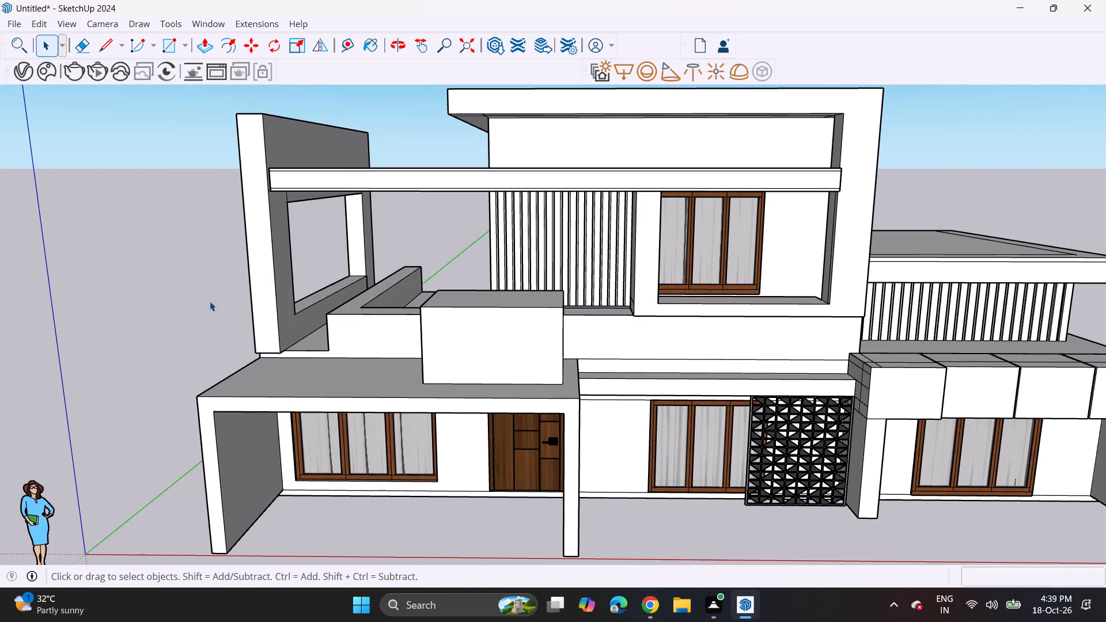
pyautogui.click(210, 301)
# Pull the underside of the house base downward by 1' 6 1/8" to deepen the plinth.
pyautogui.moveTo(331, 354); pyautogui.dragTo(357, 302, button='middle')
pyautogui.scroll(1, 355, 308)
pyautogui.scroll(-4, 349, 314)
pyautogui.moveTo(369, 407); pyautogui.dragTo(370, 404, button='middle')
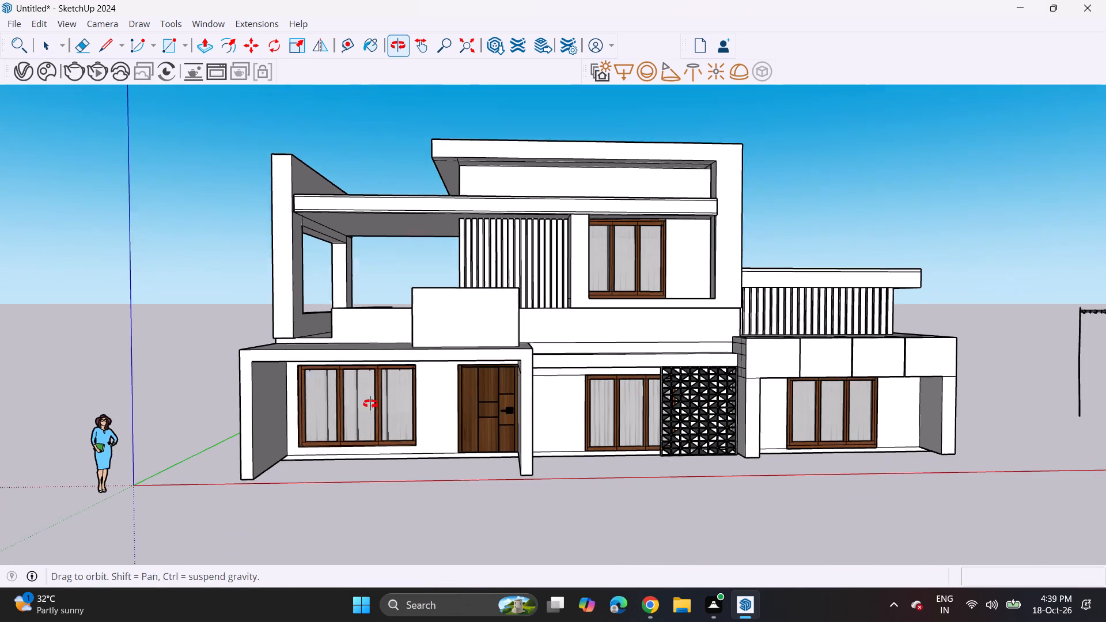
pyautogui.moveTo(370, 404); pyautogui.dragTo(332, 361, button='middle')
pyautogui.moveTo(353, 386); pyautogui.dragTo(333, 267, button='middle')
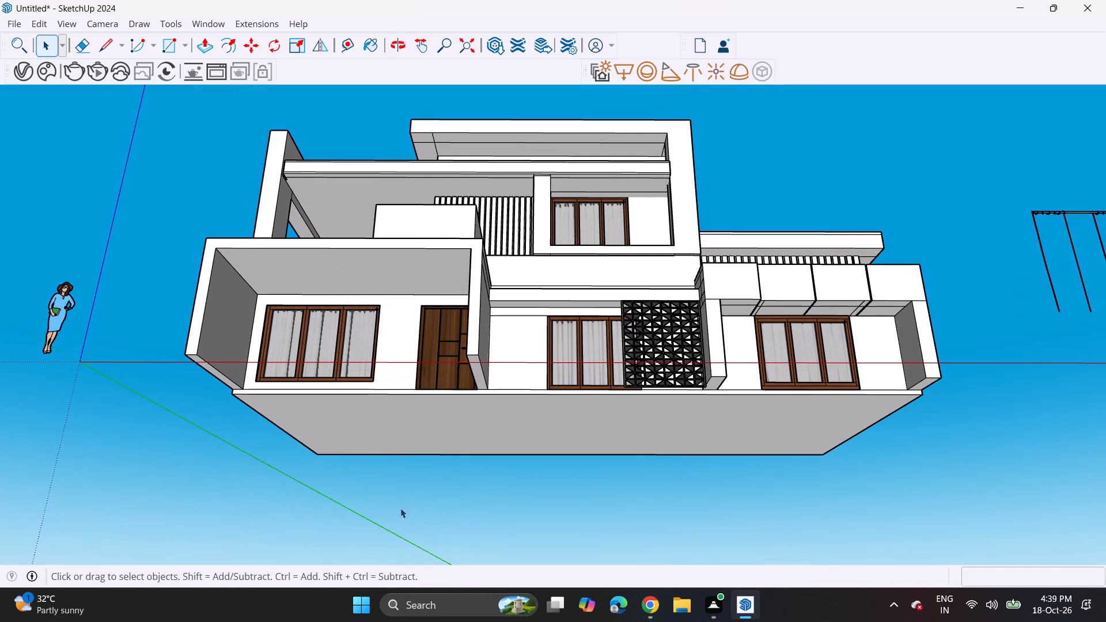
pyautogui.click(210, 48)
pyautogui.moveTo(283, 621); pyautogui.dragTo(285, 604, button='middle')
pyautogui.moveTo(347, 335); pyautogui.dragTo(348, 370, button='middle')
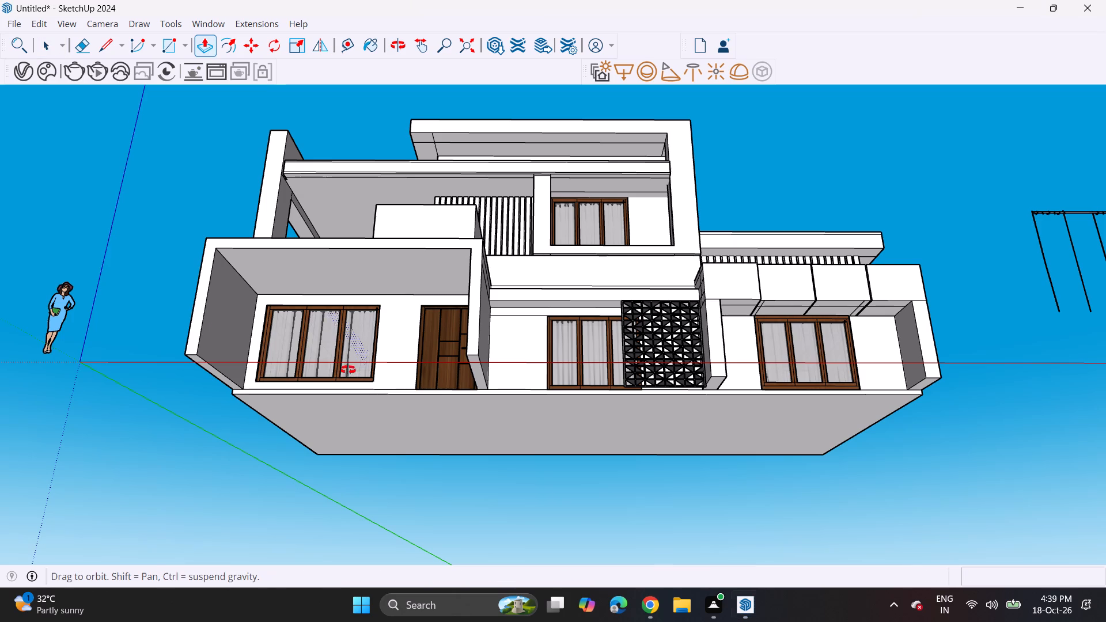
pyautogui.moveTo(348, 370); pyautogui.dragTo(336, 474, button='middle')
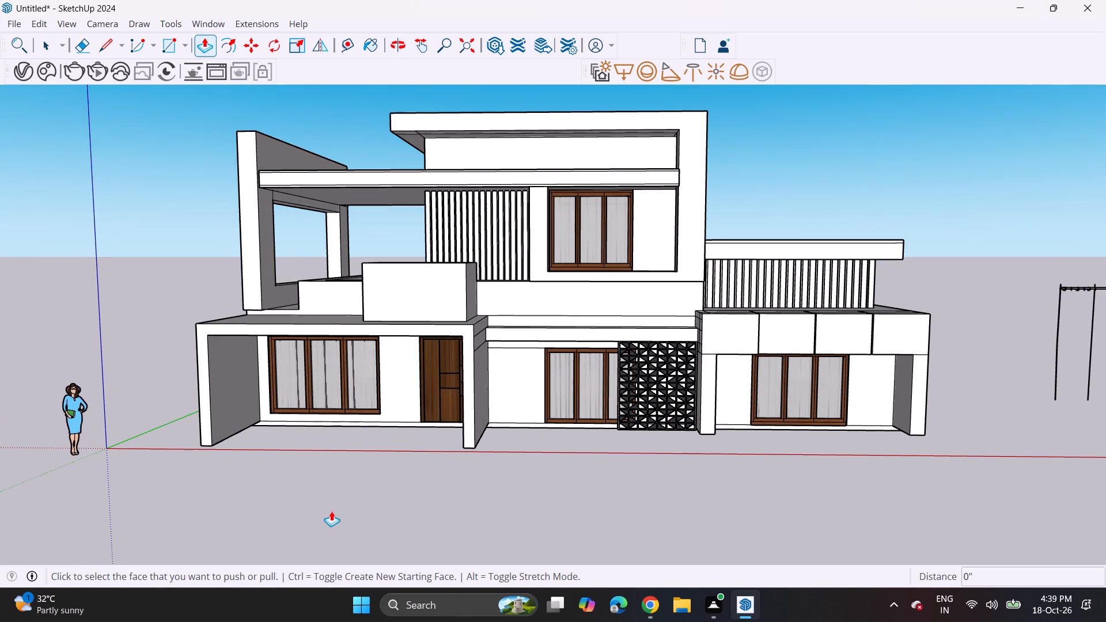
pyautogui.moveTo(368, 469); pyautogui.dragTo(379, 269, button='middle')
pyautogui.scroll(1, 369, 462)
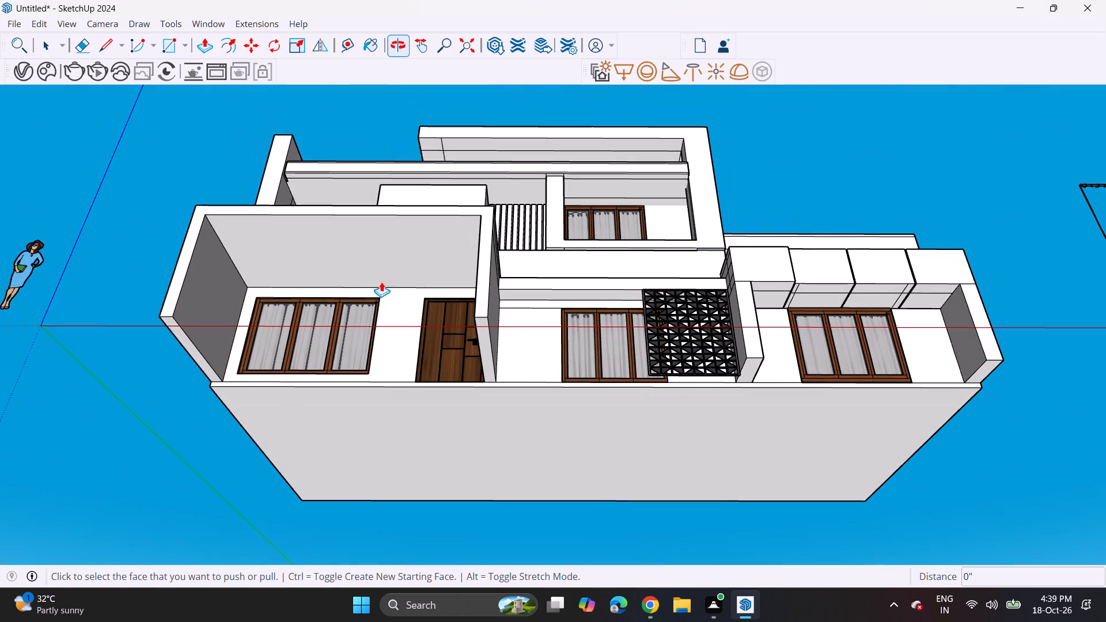
pyautogui.click(368, 451)
pyautogui.click(368, 467)
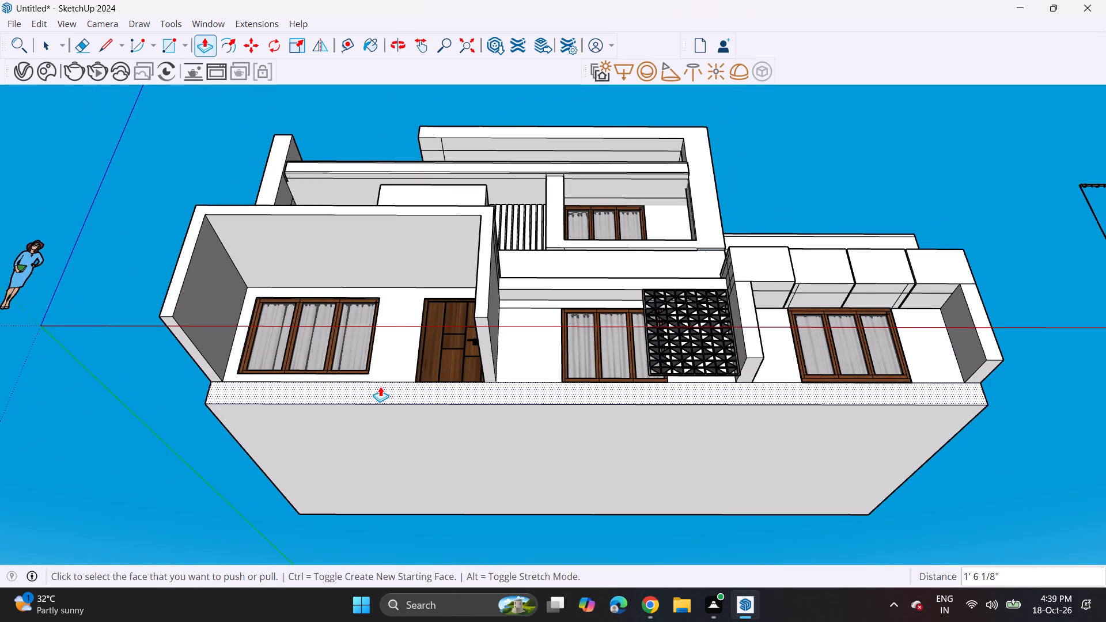
# Pull the plinth's front face forward 5' 6 1/8" to the front of the porch column.
pyautogui.moveTo(380, 386); pyautogui.dragTo(364, 490, button='middle')
pyautogui.click(384, 427)
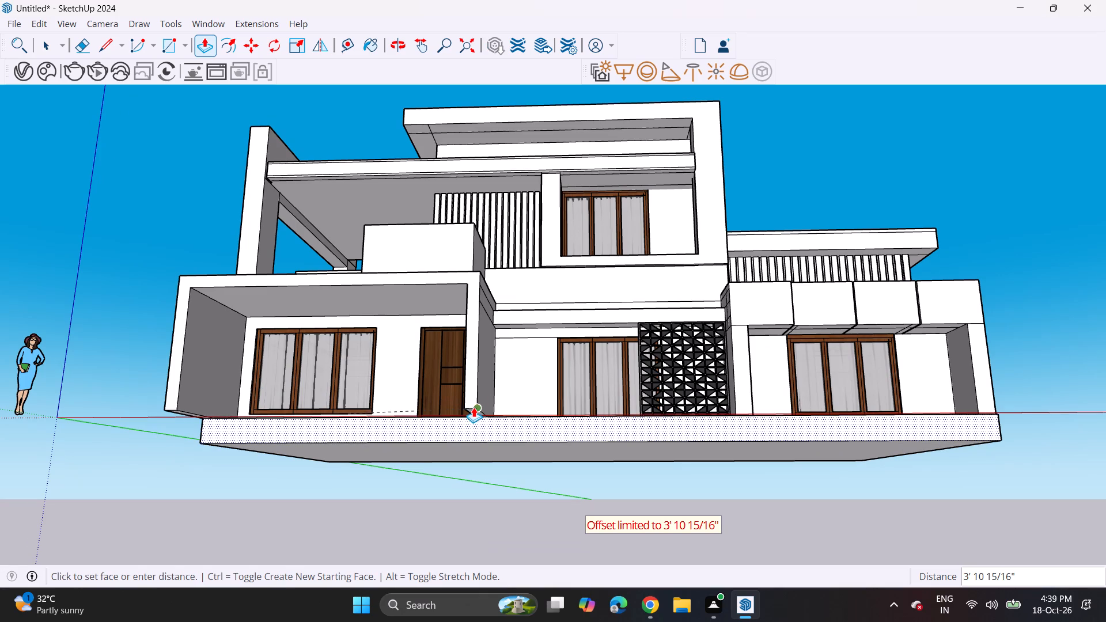
pyautogui.click(474, 407)
pyautogui.click(452, 437)
pyautogui.click(468, 403)
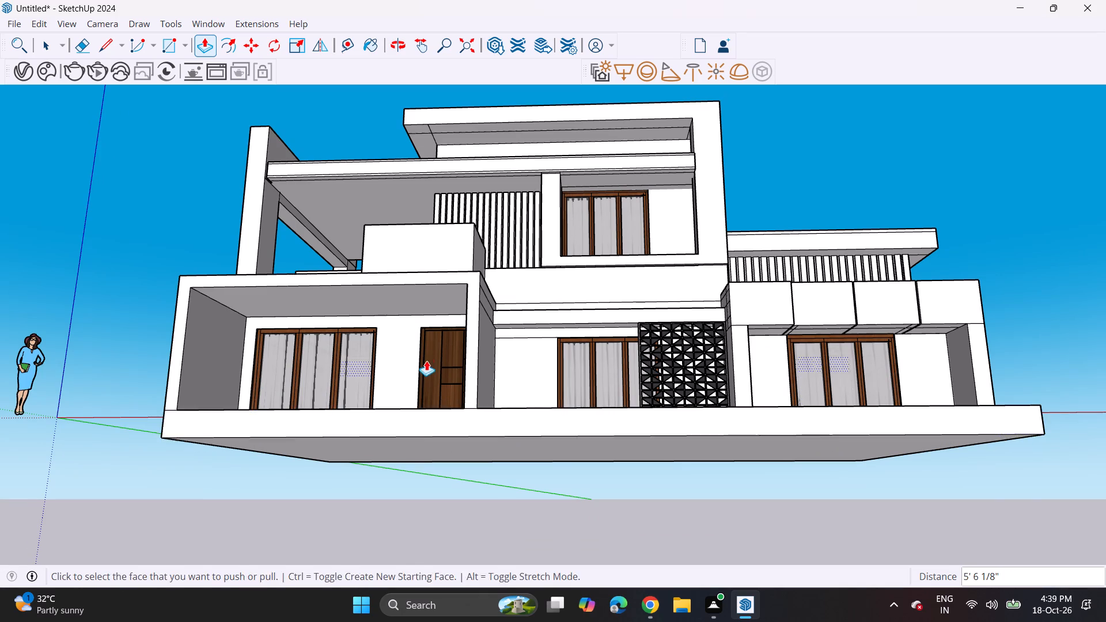
# Erase the dividing edges across the extended plinth floor in the porch, the middle bay and the far bay.
pyautogui.moveTo(426, 361); pyautogui.dragTo(433, 456, button='middle')
pyautogui.moveTo(471, 462); pyautogui.dragTo(465, 522, button='middle')
pyautogui.scroll(1, 471, 463)
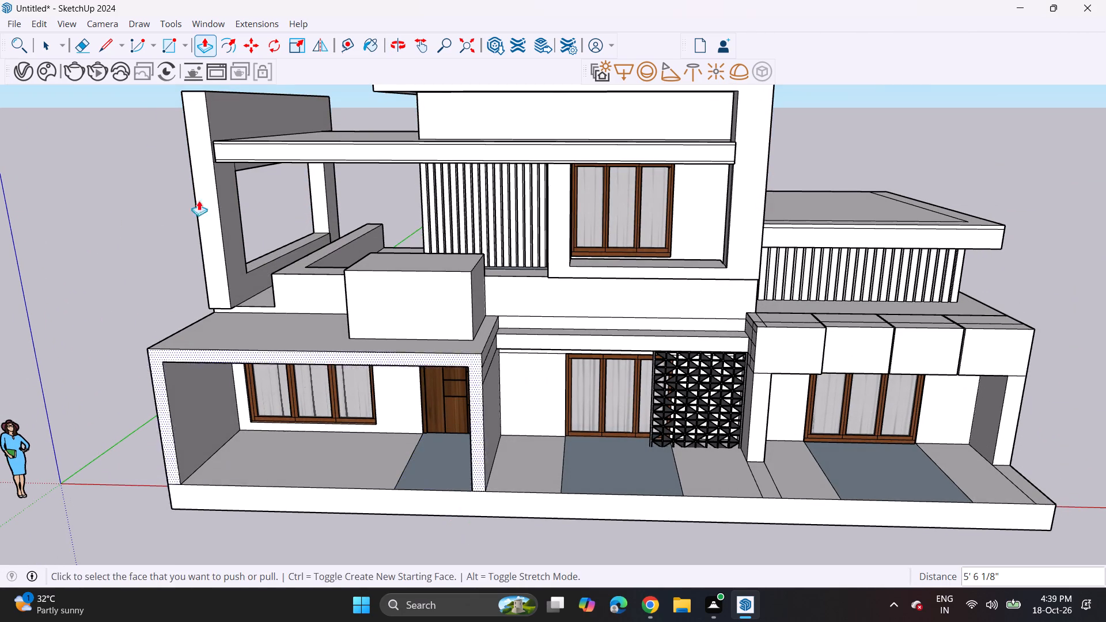
pyautogui.click(88, 44)
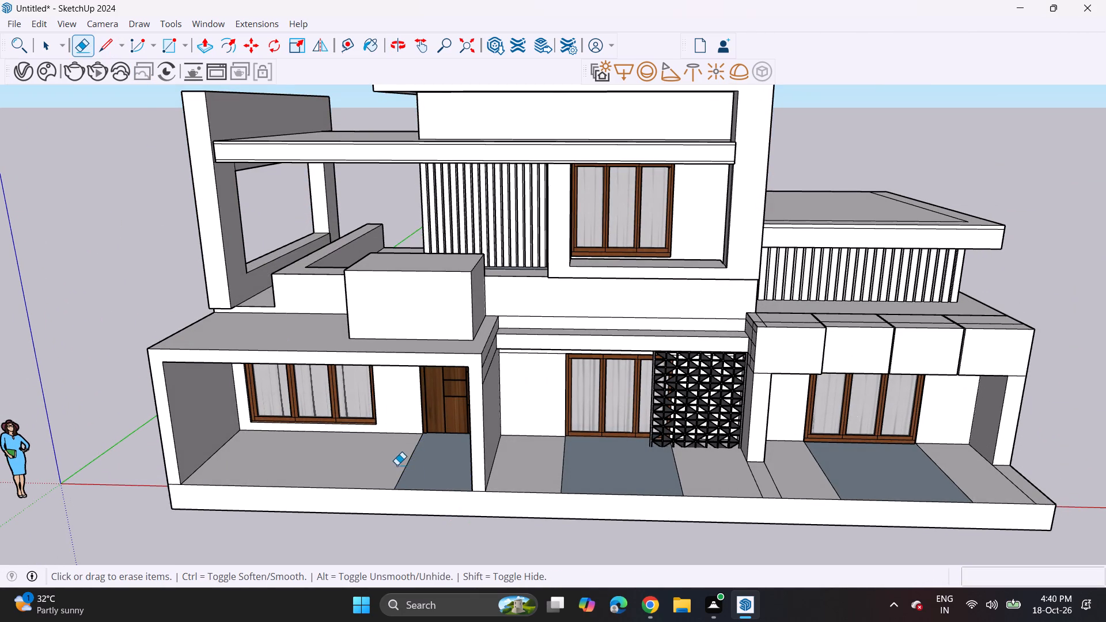
pyautogui.moveTo(404, 471); pyautogui.dragTo(410, 472)
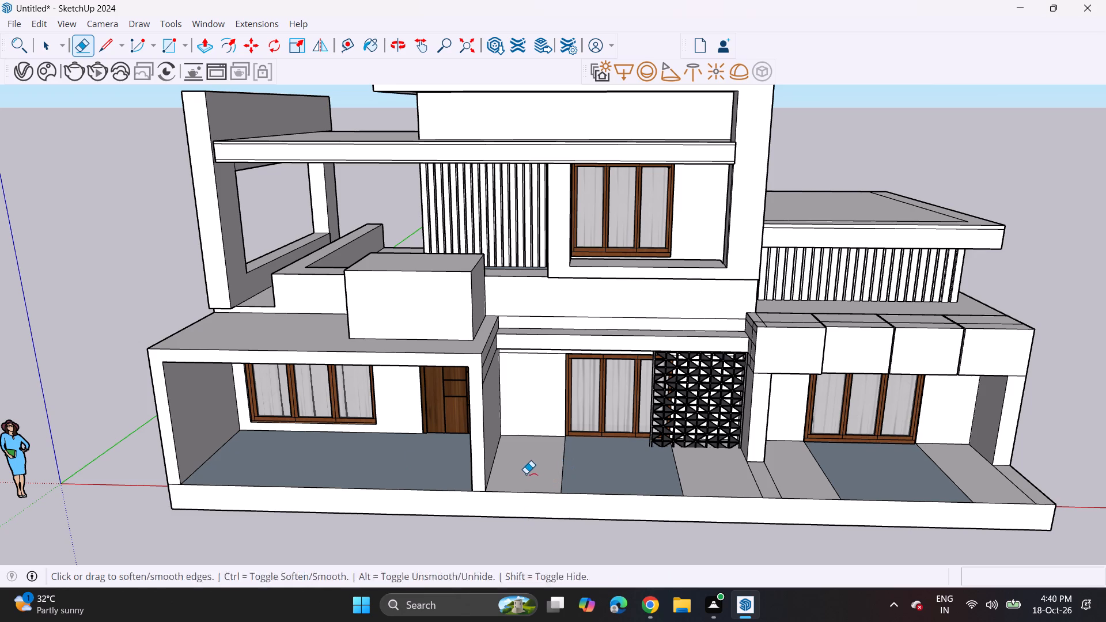
pyautogui.hotkey('ctrl', 'z')
pyautogui.scroll(5, 414, 484)
pyautogui.click(400, 462)
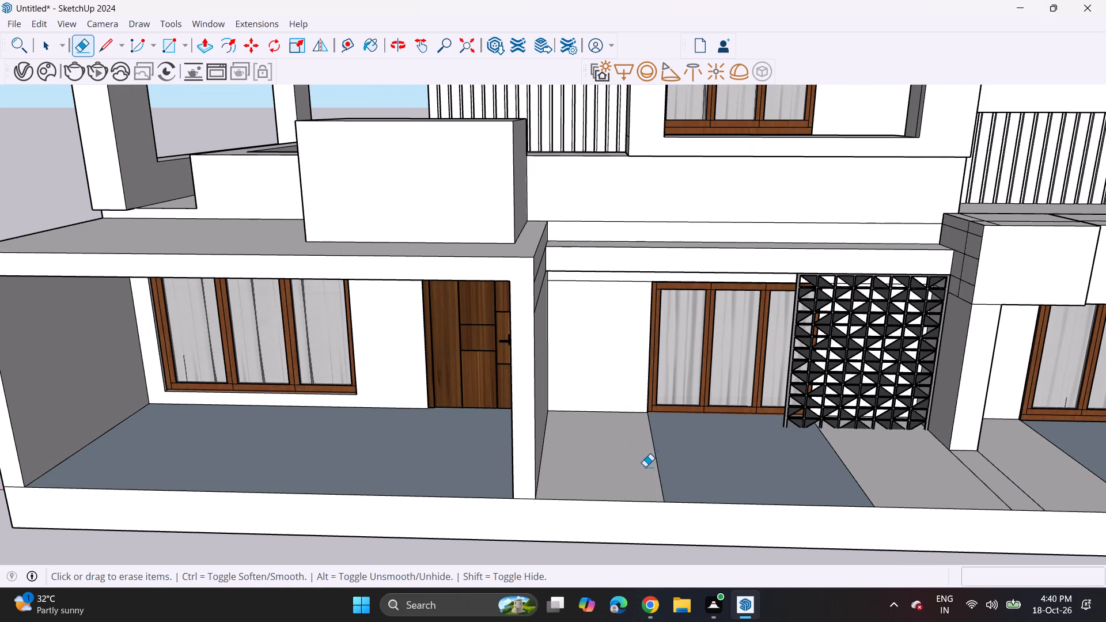
pyautogui.moveTo(636, 472); pyautogui.dragTo(675, 473)
pyautogui.moveTo(797, 472); pyautogui.dragTo(877, 477)
pyautogui.moveTo(911, 481); pyautogui.dragTo(1028, 472)
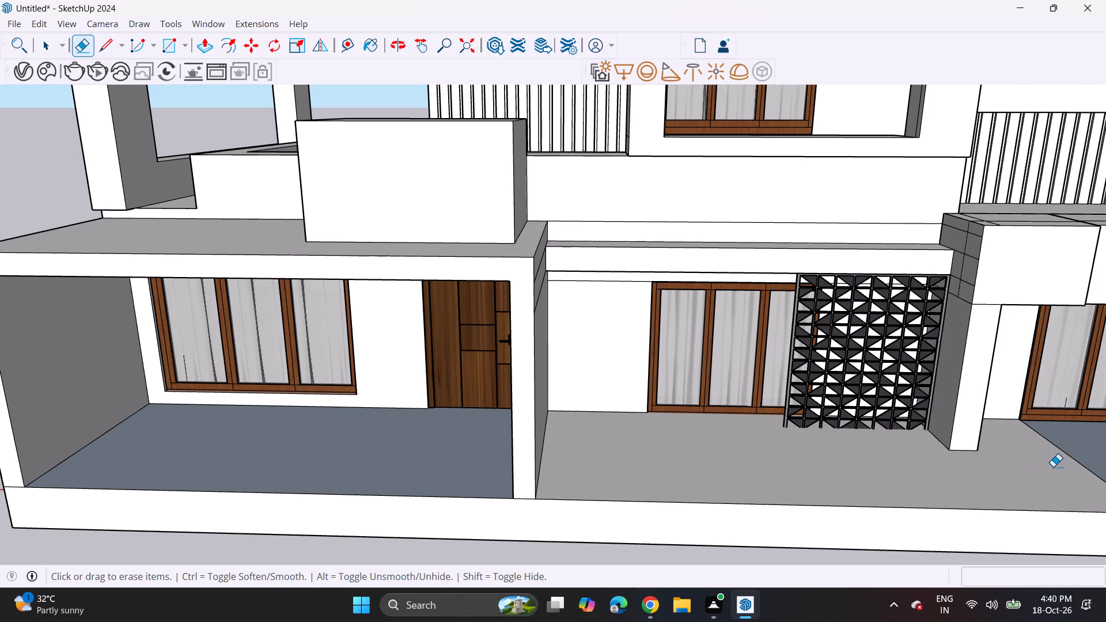
pyautogui.moveTo(1044, 467); pyautogui.dragTo(821, 516, button='middle')
pyautogui.moveTo(855, 526); pyautogui.dragTo(934, 526)
pyautogui.moveTo(1040, 501); pyautogui.dragTo(1054, 501)
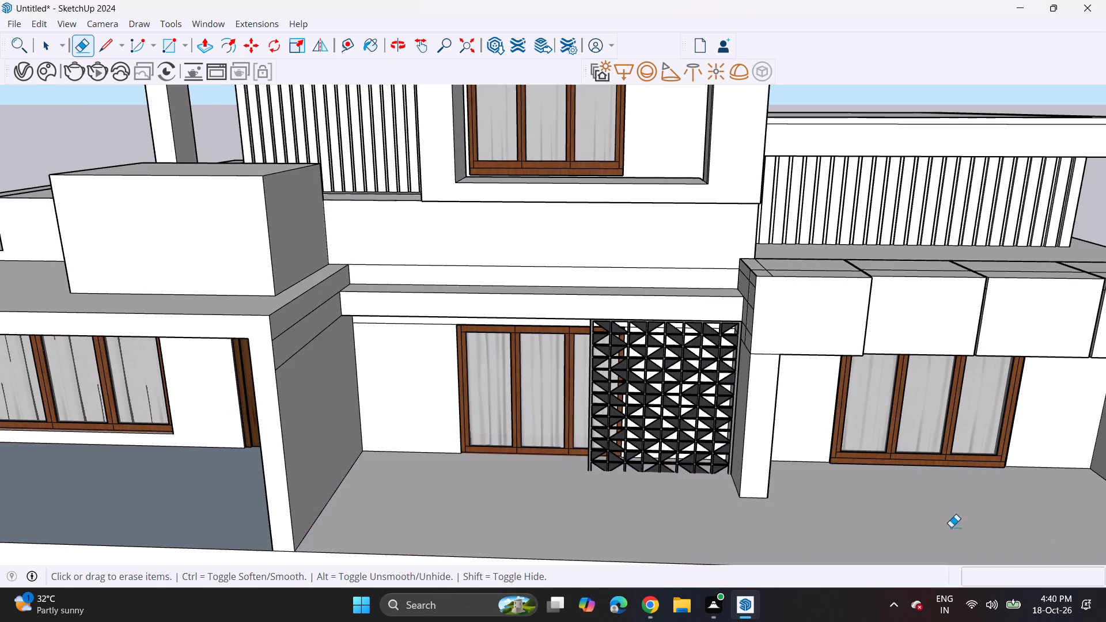
# Erase the leftover edges on the underside of the top roof overhang, near its outer corner.
pyautogui.scroll(-5, 937, 529)
pyautogui.moveTo(430, 544); pyautogui.dragTo(434, 530, button='middle')
pyautogui.scroll(1, 430, 544)
pyautogui.scroll(-5, 442, 505)
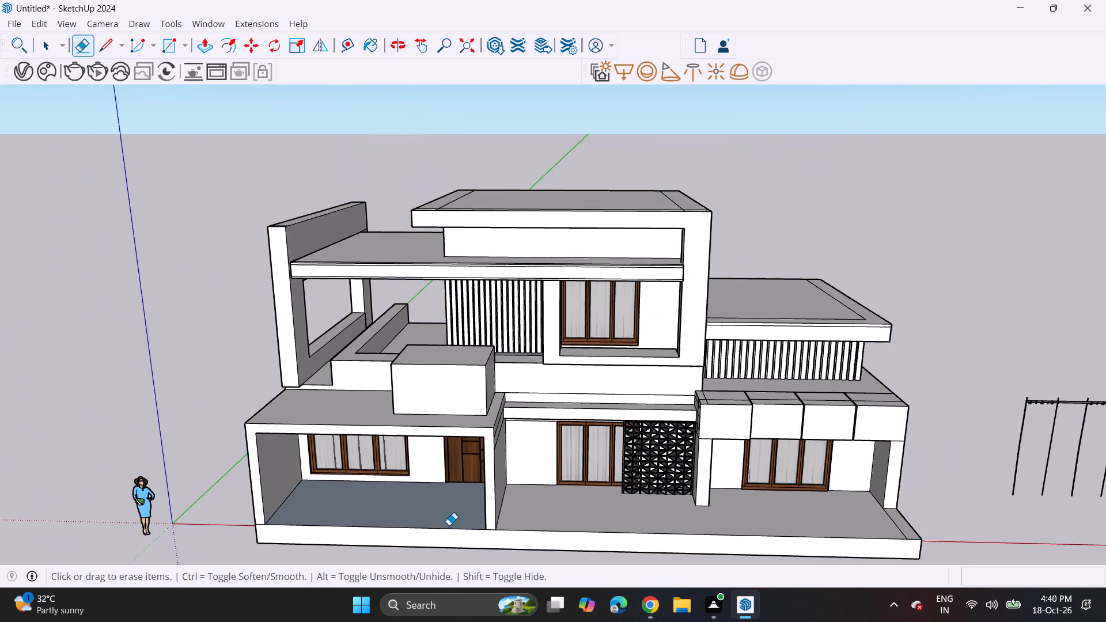
pyautogui.keyDown('shift'); pyautogui.moveTo(459, 510); pyautogui.dragTo(469, 460, button='middle'); pyautogui.keyUp('shift')
pyautogui.moveTo(519, 477); pyautogui.dragTo(542, 399, button='middle')
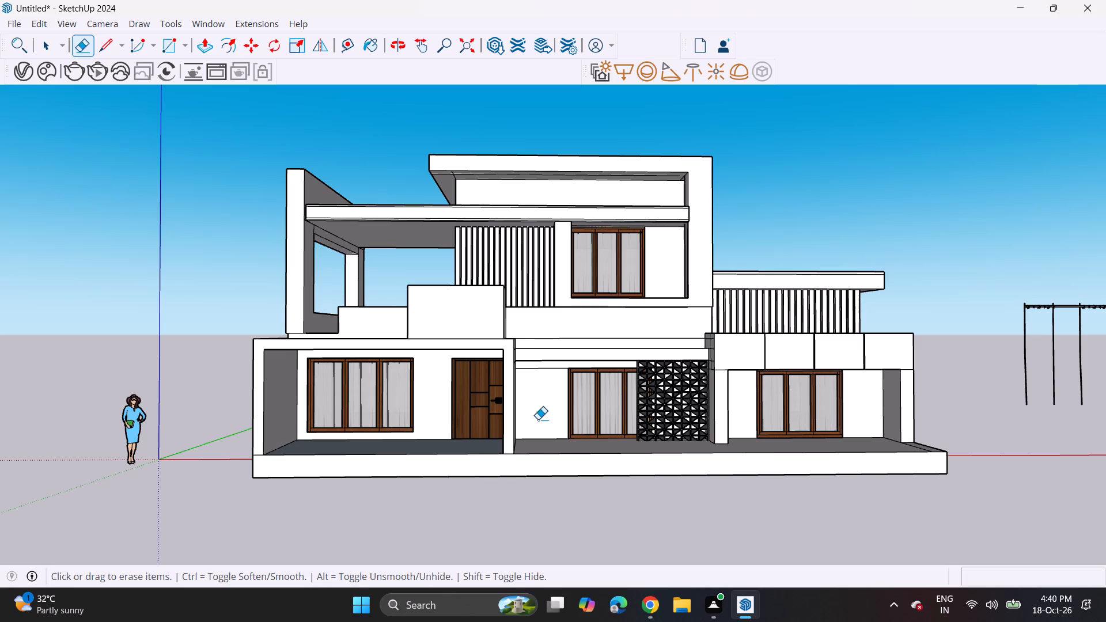
pyautogui.moveTo(468, 354); pyautogui.dragTo(464, 303, button='middle')
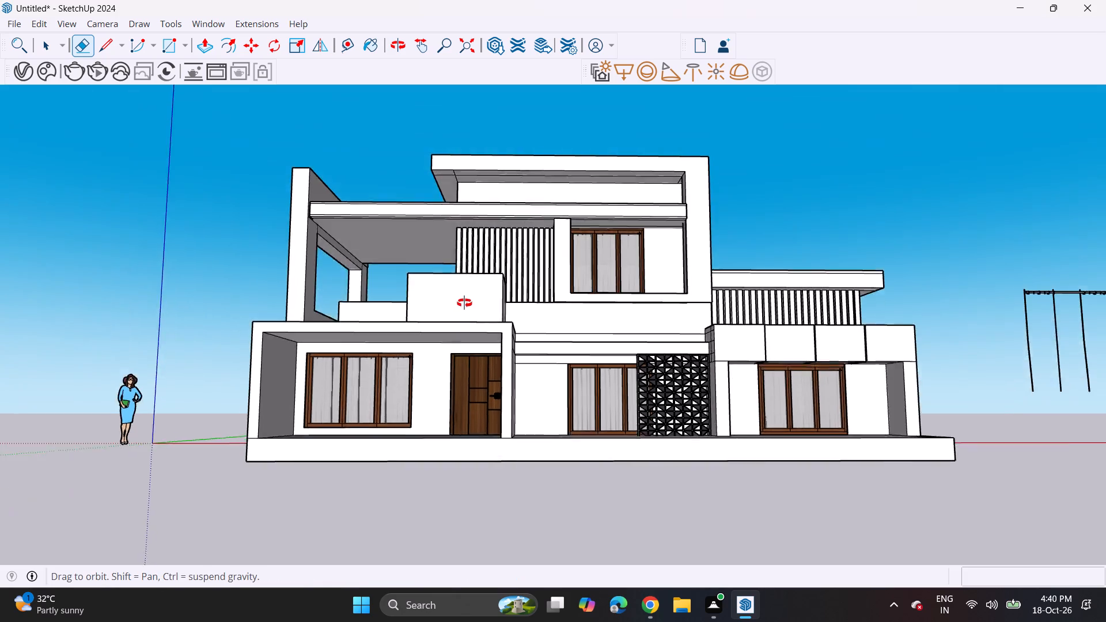
pyautogui.moveTo(464, 303); pyautogui.dragTo(464, 285, button='middle')
pyautogui.scroll(7, 461, 152)
pyautogui.moveTo(459, 188); pyautogui.dragTo(462, 198)
pyautogui.moveTo(460, 189); pyautogui.dragTo(441, 201)
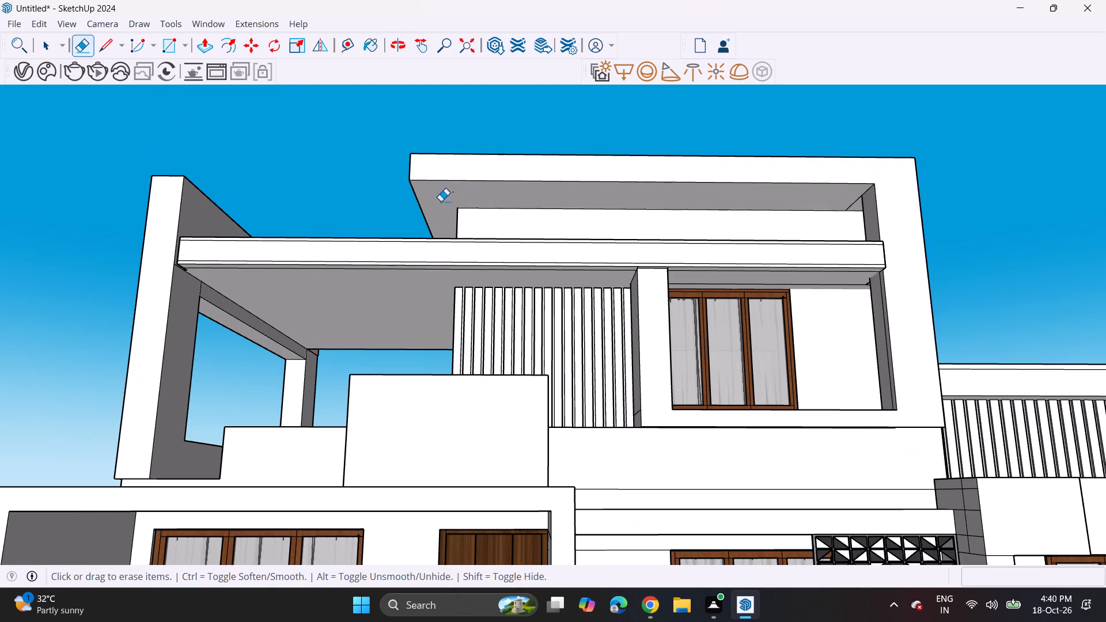
# Erase the stray horizontal line on the wall above the middle ground-floor window, keeping the ledge edges intact.
pyautogui.scroll(-4, 445, 227)
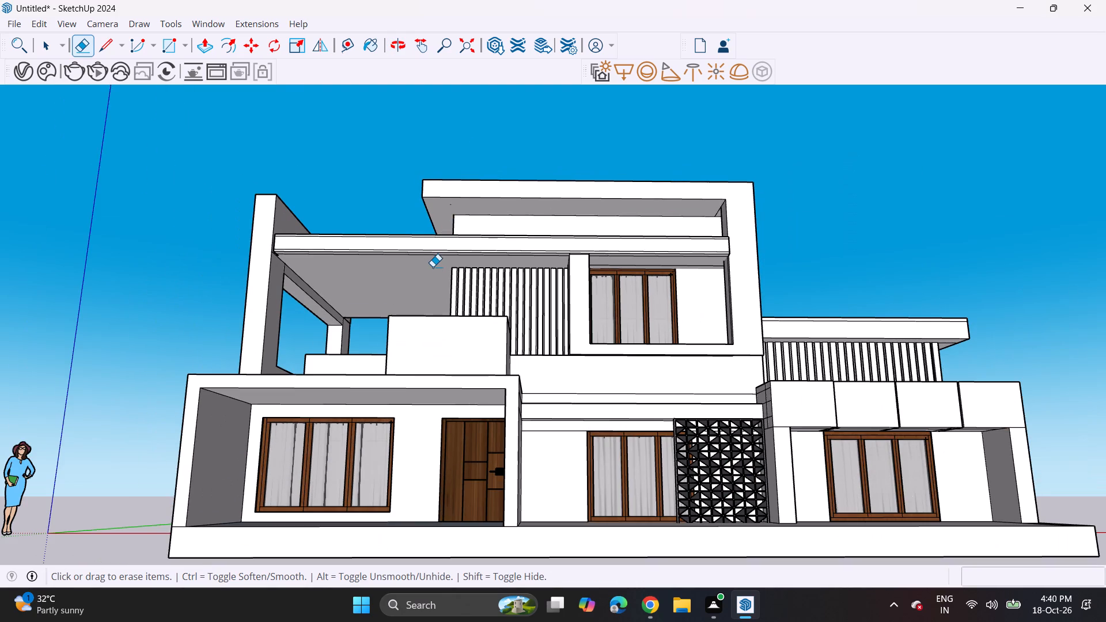
pyautogui.keyDown('shift'); pyautogui.moveTo(498, 433); pyautogui.dragTo(459, 377, button='middle'); pyautogui.keyUp('shift')
pyautogui.moveTo(450, 379); pyautogui.dragTo(446, 453, button='middle')
pyautogui.scroll(4, 505, 455)
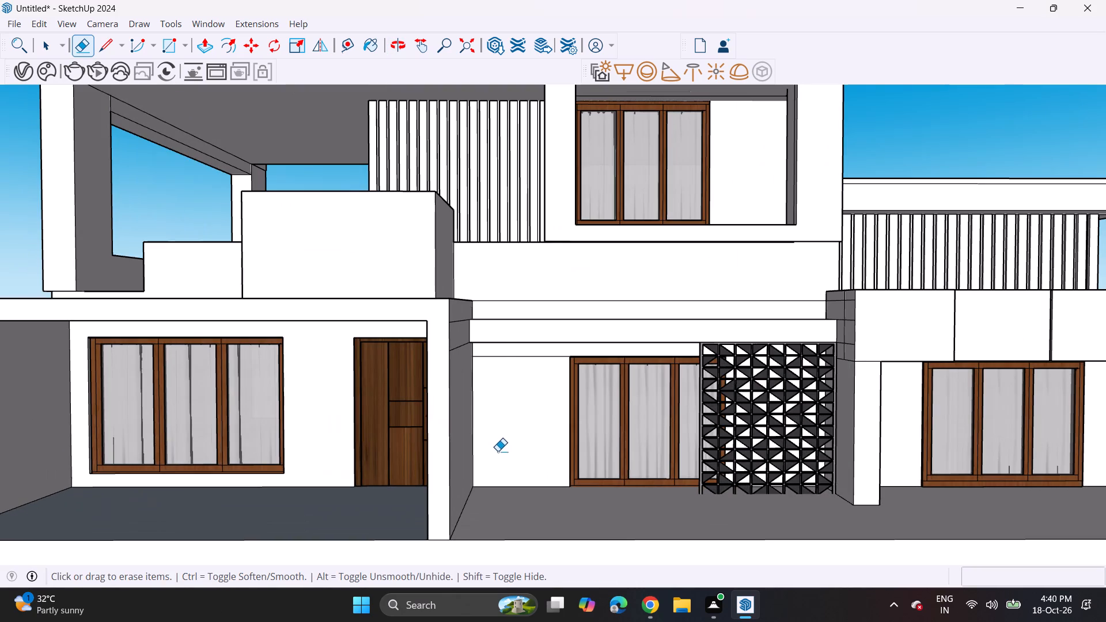
pyautogui.click(504, 367)
pyautogui.moveTo(519, 341); pyautogui.dragTo(517, 358)
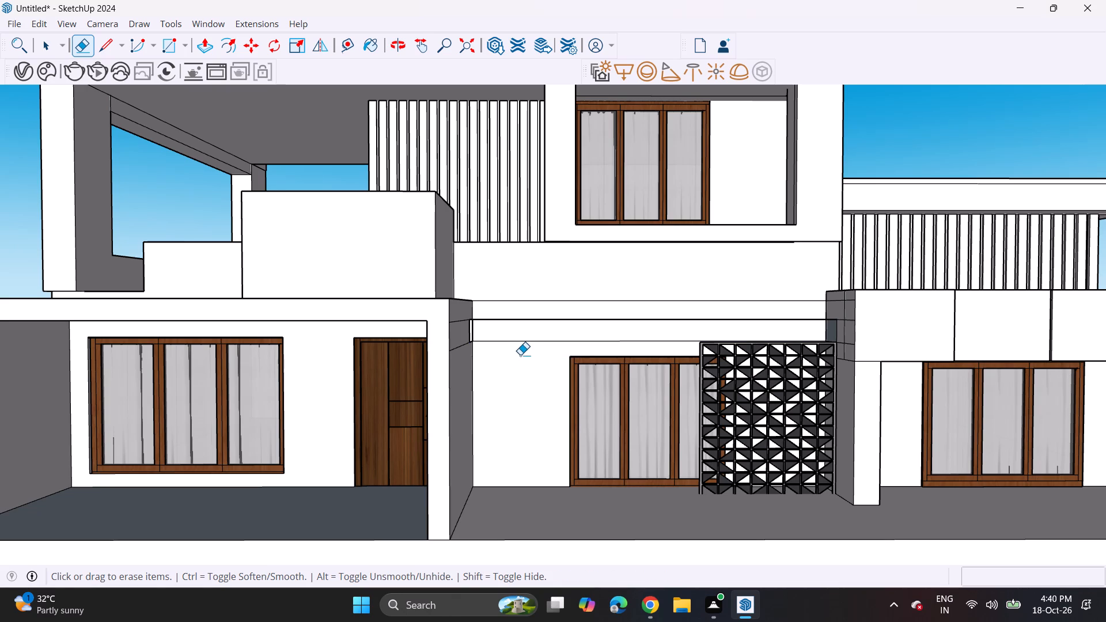
pyautogui.hotkey('ctrl', 'z')
pyautogui.moveTo(510, 357); pyautogui.dragTo(512, 363)
# Erase the stray edges on the outer side face of the porch wall beside the ledge.
pyautogui.scroll(-3, 501, 385)
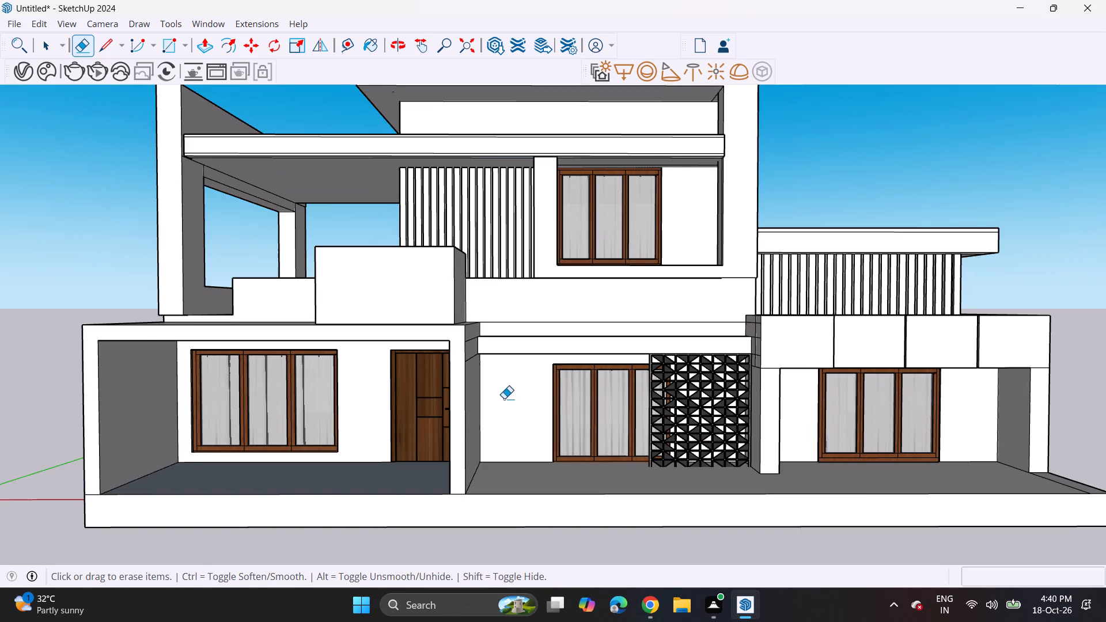
pyautogui.moveTo(503, 398); pyautogui.dragTo(475, 380, button='middle')
pyautogui.moveTo(456, 347); pyautogui.dragTo(362, 368, button='middle')
pyautogui.scroll(1, 400, 367)
pyautogui.moveTo(400, 325); pyautogui.dragTo(411, 380)
# Erase the leftover edges on the side of the projecting box above the jali column and the adjoining line above the ledge.
pyautogui.moveTo(403, 384); pyautogui.dragTo(405, 381, button='middle')
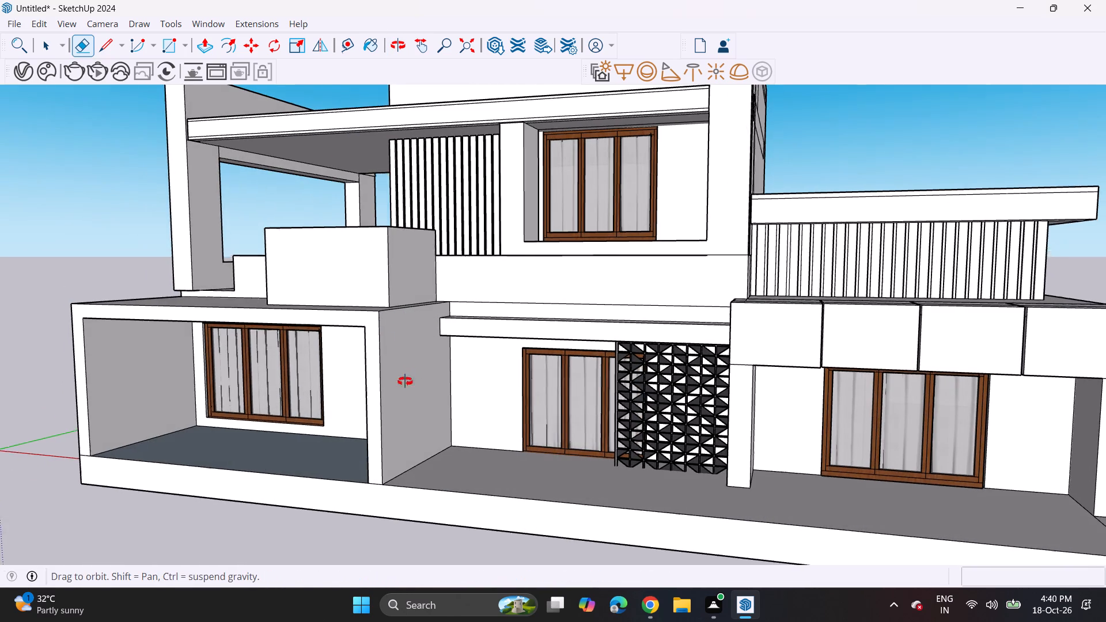
pyautogui.moveTo(405, 381); pyautogui.dragTo(597, 360, button='middle')
pyautogui.scroll(9, 727, 314)
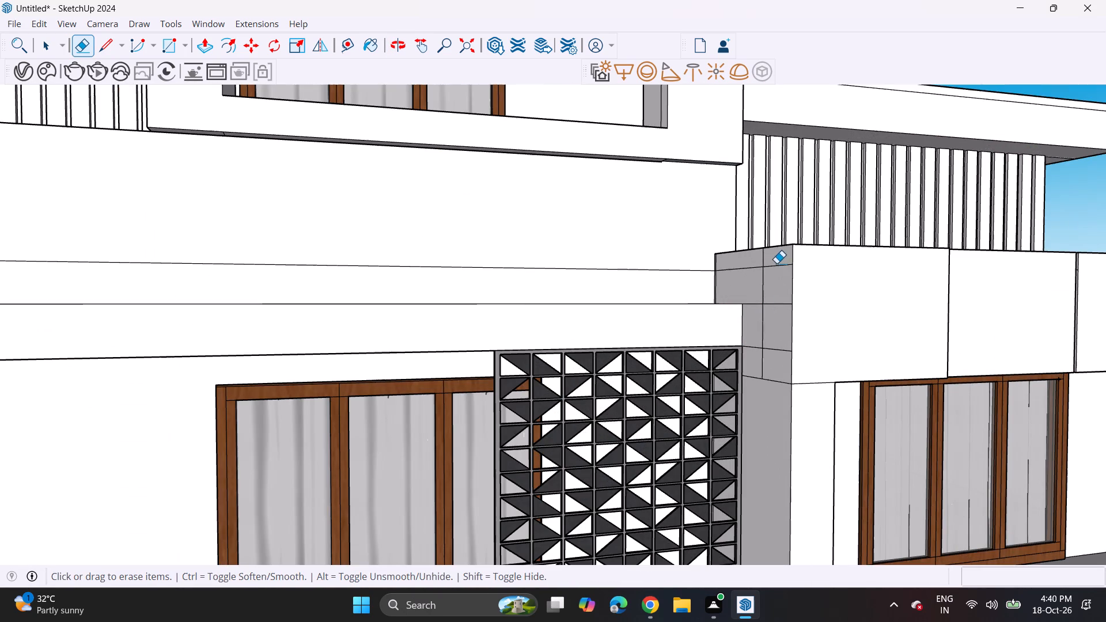
pyautogui.moveTo(776, 266); pyautogui.dragTo(766, 409)
pyautogui.moveTo(749, 270); pyautogui.dragTo(764, 373)
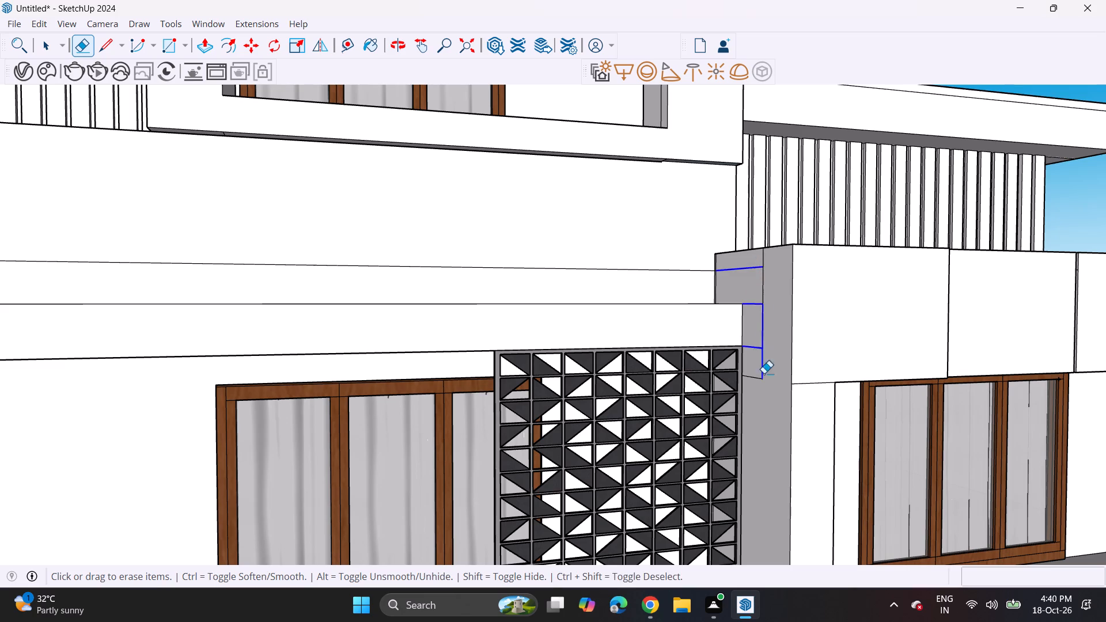
pyautogui.moveTo(764, 373); pyautogui.dragTo(757, 400)
pyautogui.moveTo(757, 303); pyautogui.dragTo(764, 298)
pyautogui.moveTo(663, 263); pyautogui.dragTo(664, 295)
# Examine the cleaned facade and the tops of the projecting boxes over the far window for remaining stray edges.
pyautogui.moveTo(672, 274); pyautogui.dragTo(665, 274, button='middle')
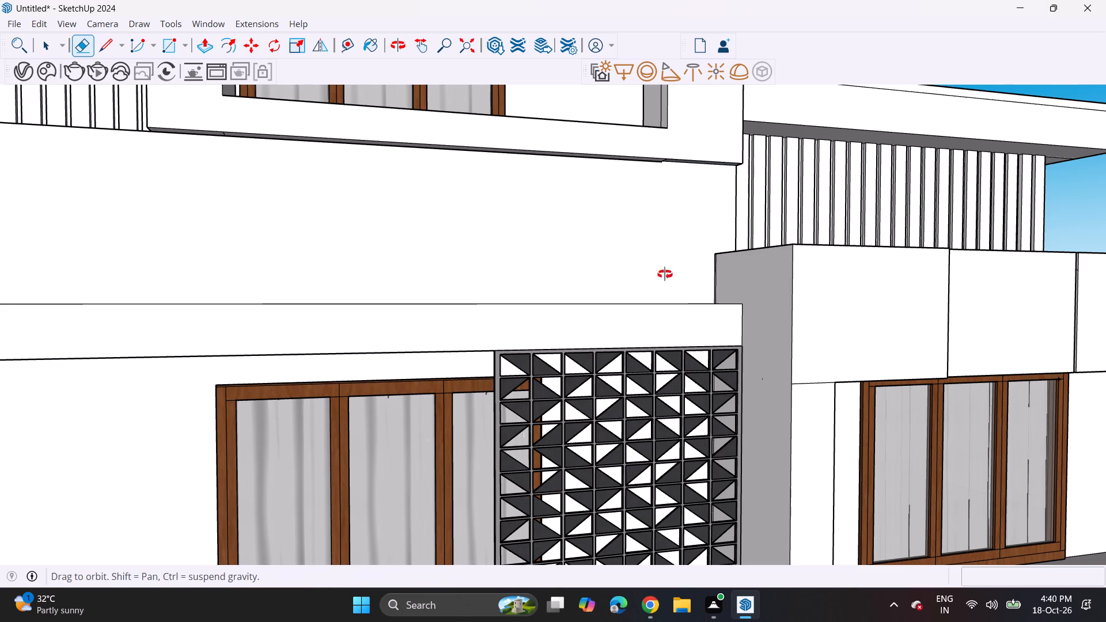
pyautogui.moveTo(665, 274); pyautogui.dragTo(578, 276, button='middle')
pyautogui.scroll(2, 598, 278)
pyautogui.scroll(-11, 549, 266)
pyautogui.scroll(-2, 527, 352)
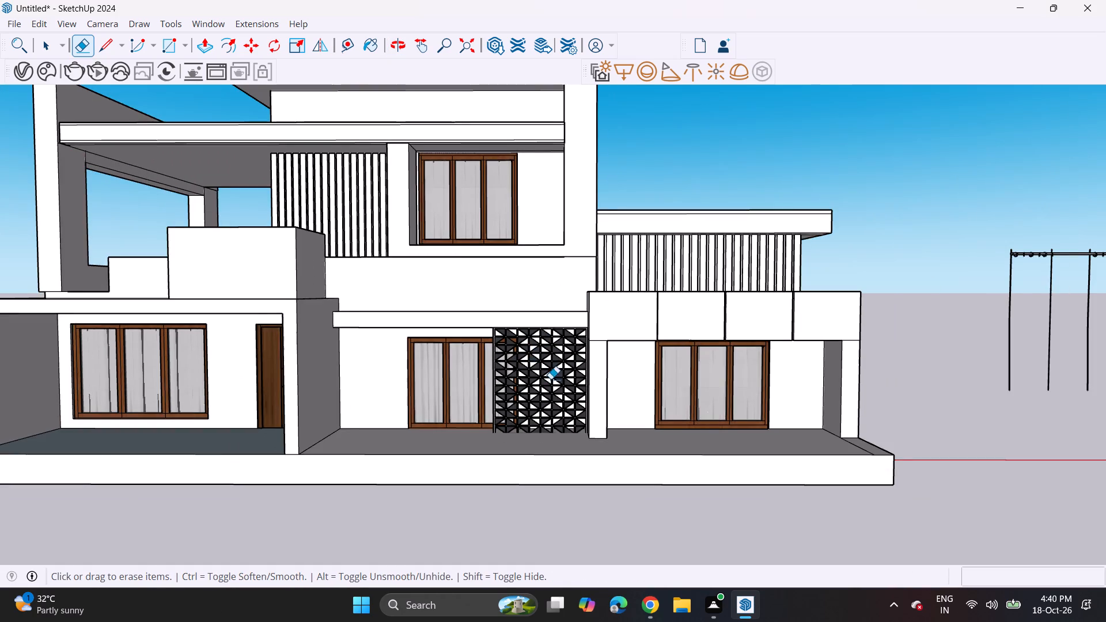
pyautogui.keyDown('shift'); pyautogui.moveTo(558, 384); pyautogui.dragTo(686, 399, button='middle'); pyautogui.keyUp('shift')
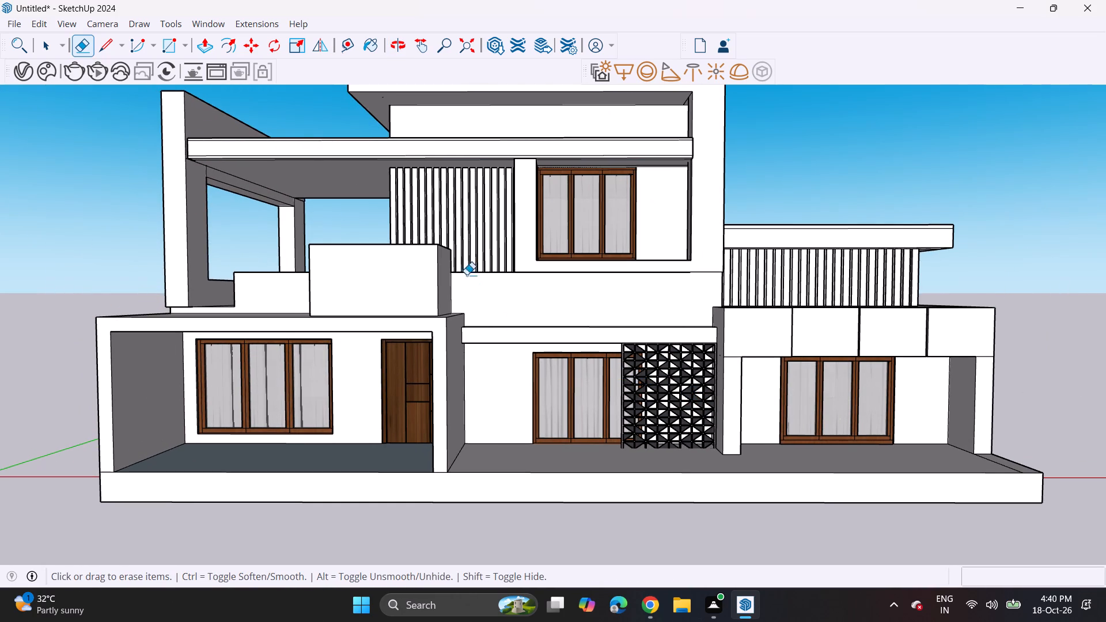
pyautogui.moveTo(825, 251); pyautogui.dragTo(788, 373, button='middle')
pyautogui.scroll(3, 836, 399)
pyautogui.scroll(4, 773, 336)
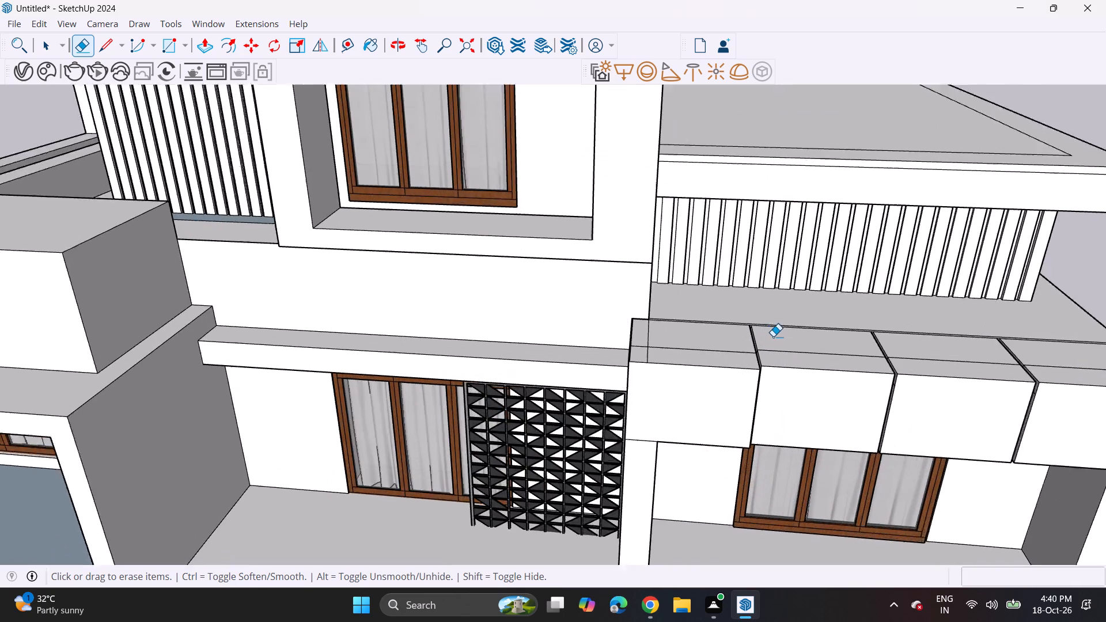
pyautogui.scroll(2, 788, 343)
pyautogui.moveTo(773, 397); pyautogui.dragTo(543, 390, button='middle')
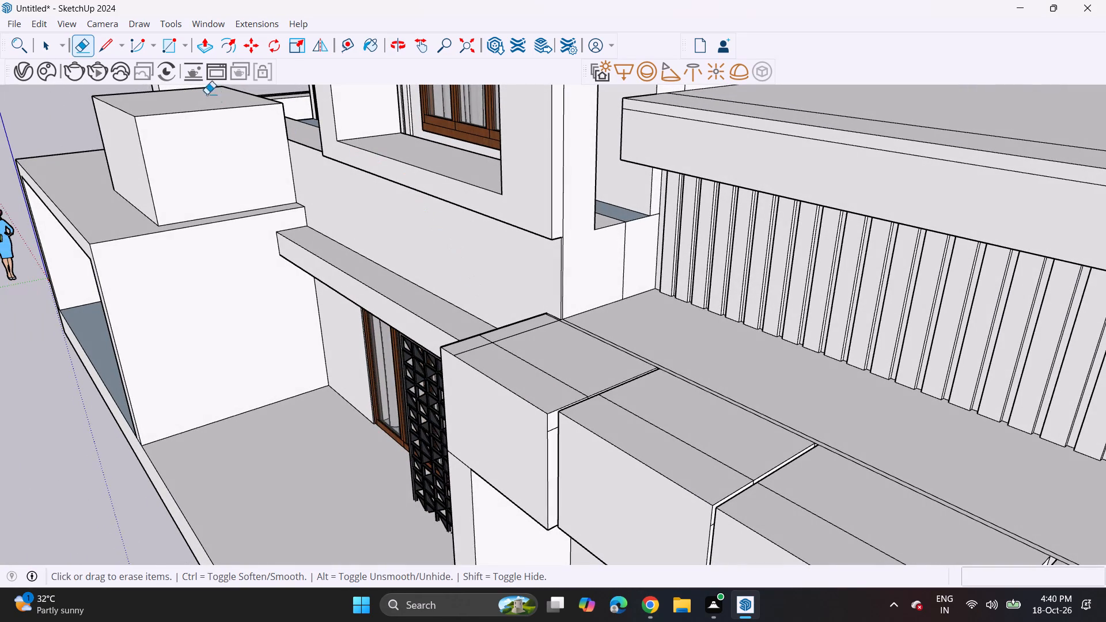
# Push the front face of the projecting box beside the jali screen back flush with the neighbouring box's front.
pyautogui.click(200, 36)
pyautogui.click(505, 460)
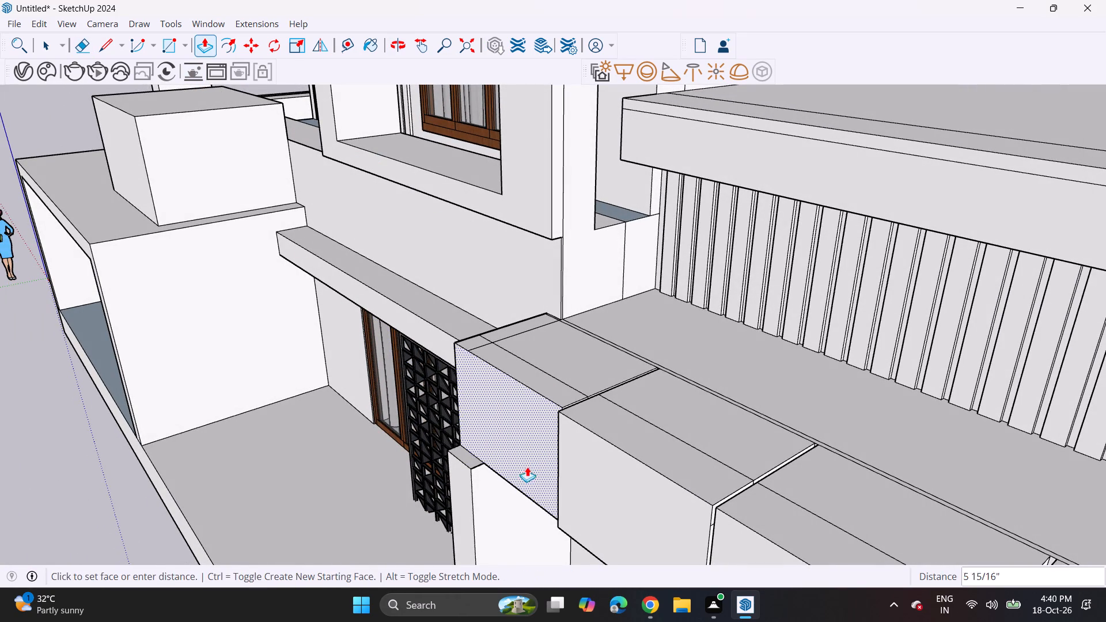
pyautogui.click(569, 491)
# Push/Pull the front top strips of all four projecting boxes upward by the same height, including the small corner piece beside the ledge.
pyautogui.click(542, 388)
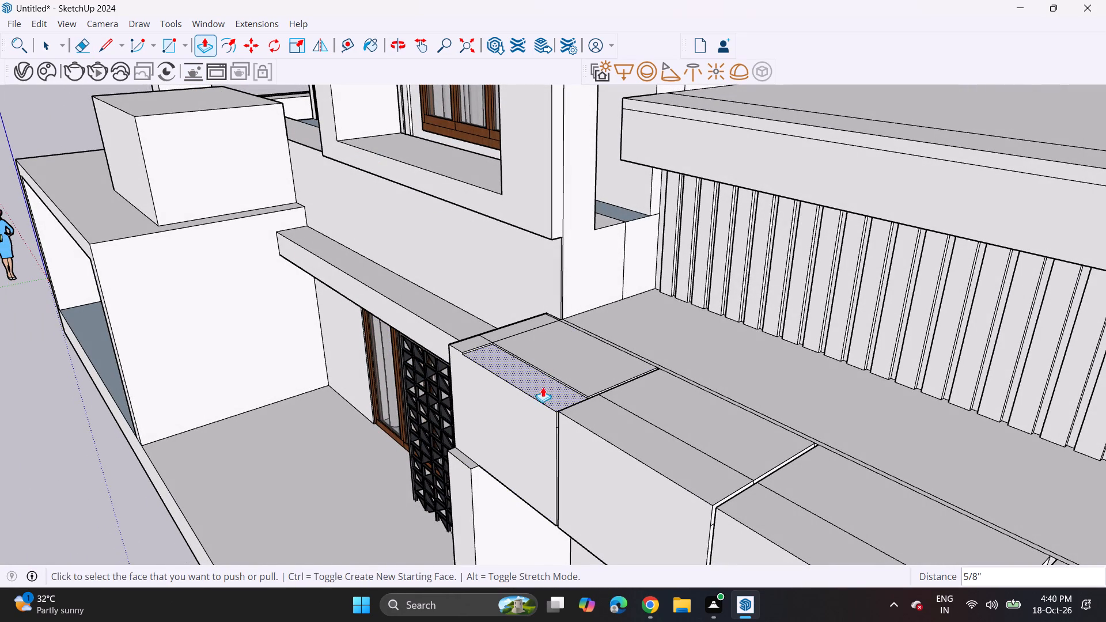
pyautogui.hotkey('ctrl', 'z')
pyautogui.click(546, 393)
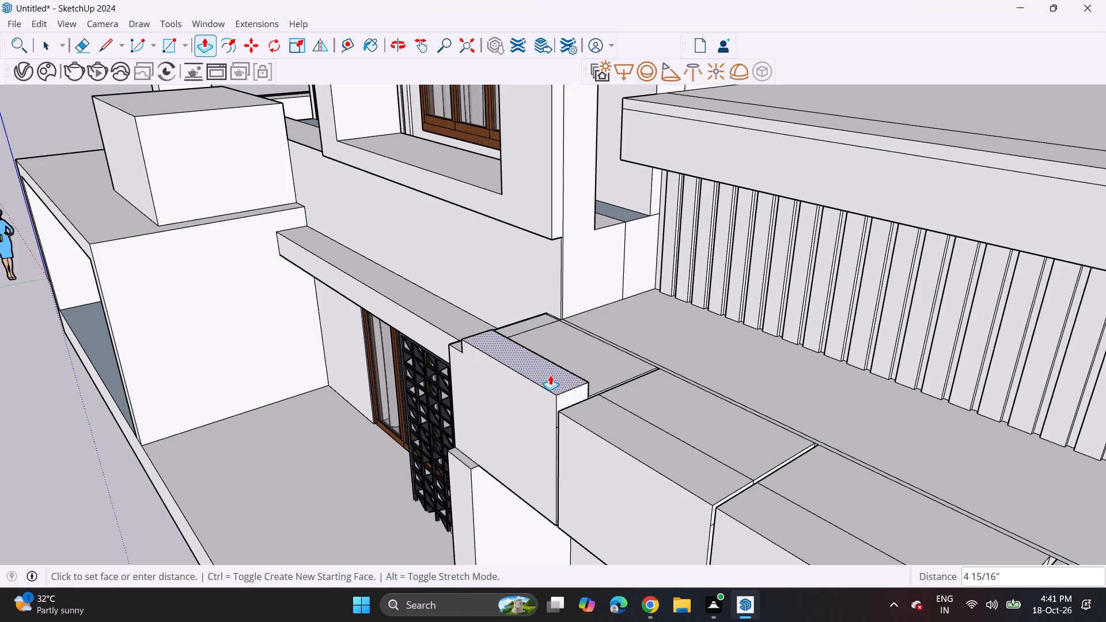
pyautogui.click(550, 373)
pyautogui.doubleClick(456, 342)
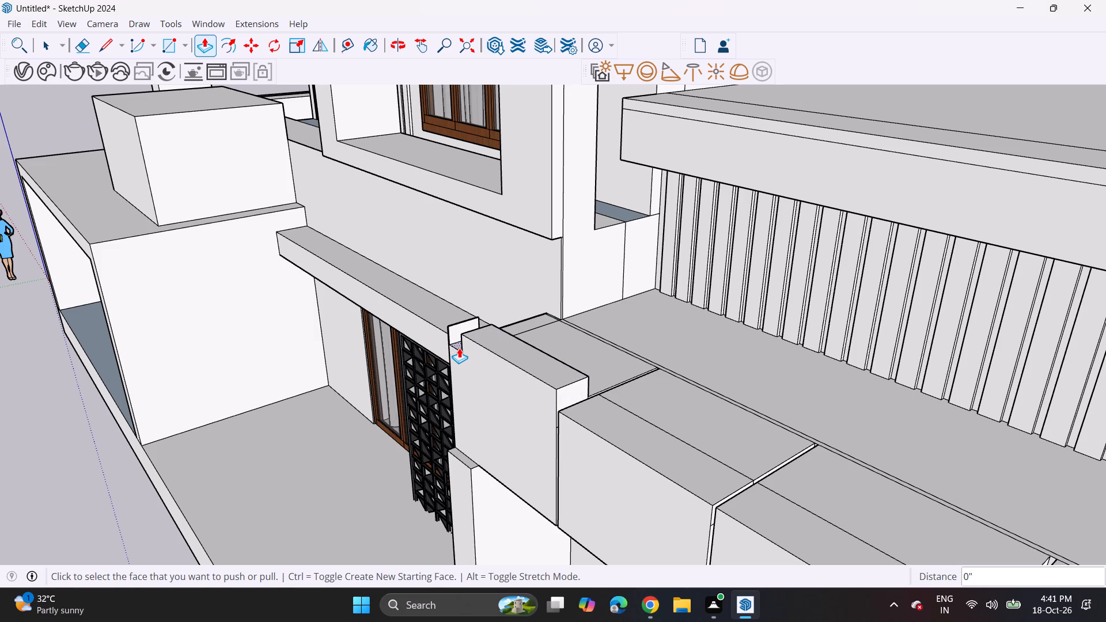
pyautogui.hotkey('ctrl', 'z')
pyautogui.doubleClick(458, 348)
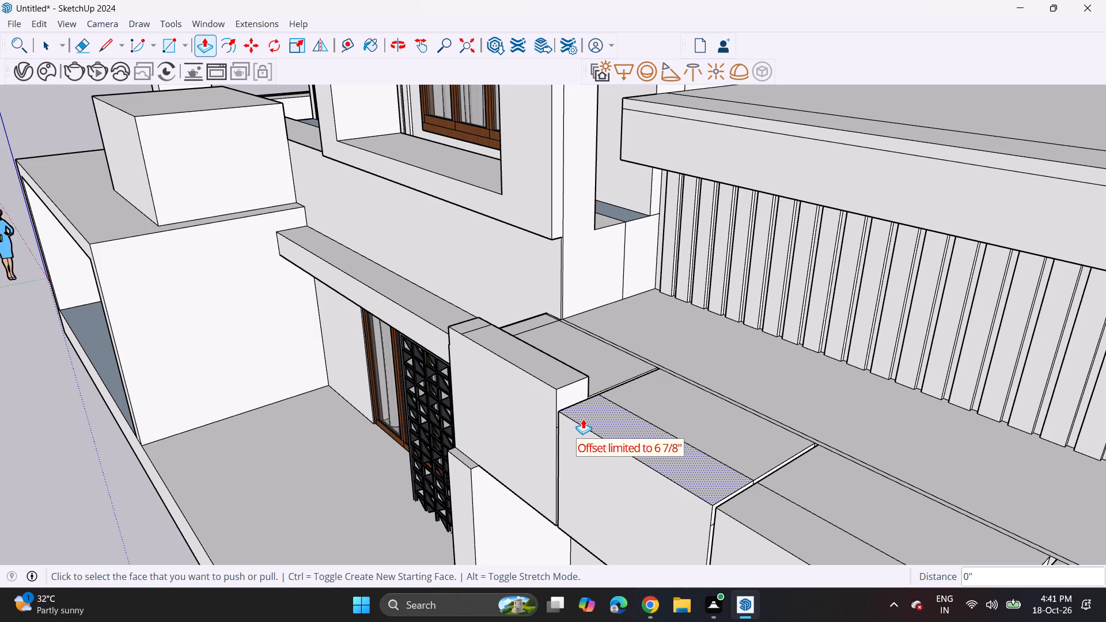
pyautogui.doubleClick(584, 419)
pyautogui.doubleClick(750, 513)
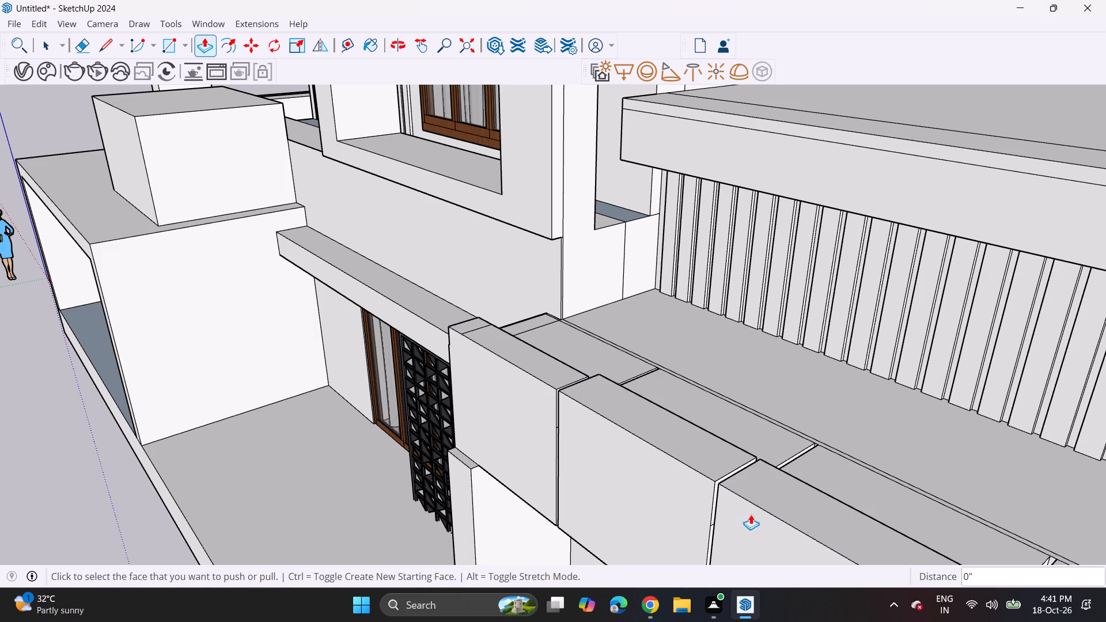
pyautogui.moveTo(744, 507); pyautogui.dragTo(409, 246, button='middle')
pyautogui.doubleClick(615, 359)
# Pull the end face of the raised strip on the box beside the jali screen flush with the box side below it.
pyautogui.moveTo(507, 386); pyautogui.dragTo(602, 329, button='middle')
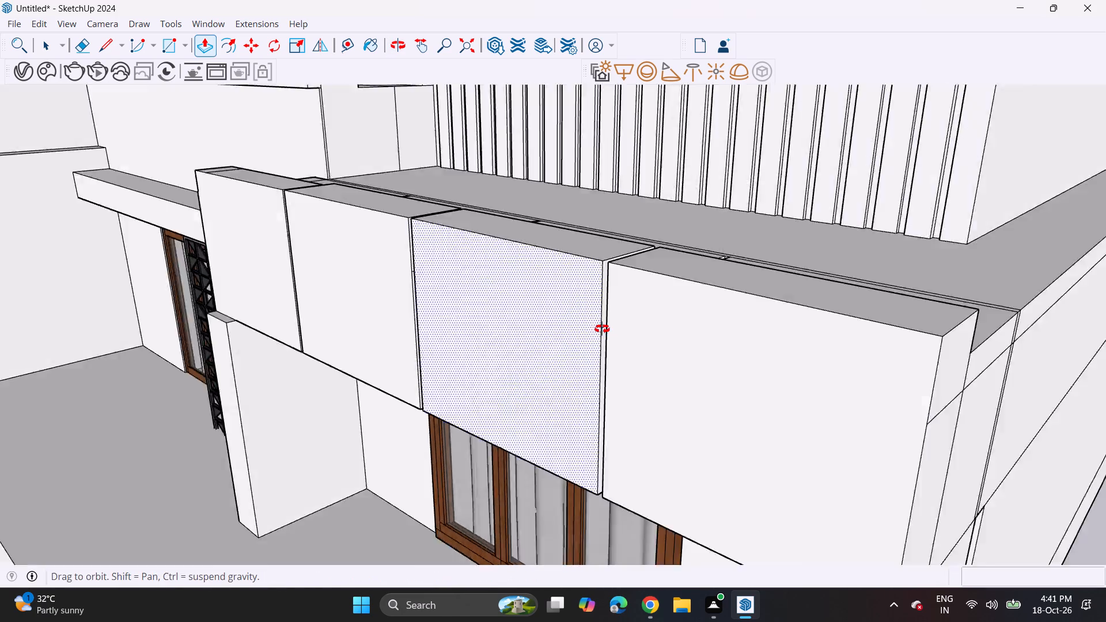
pyautogui.moveTo(602, 329); pyautogui.dragTo(782, 262, button='middle')
pyautogui.scroll(-3, 771, 252)
pyautogui.keyDown('shift'); pyautogui.moveTo(687, 279); pyautogui.dragTo(753, 350, button='middle'); pyautogui.keyUp('shift')
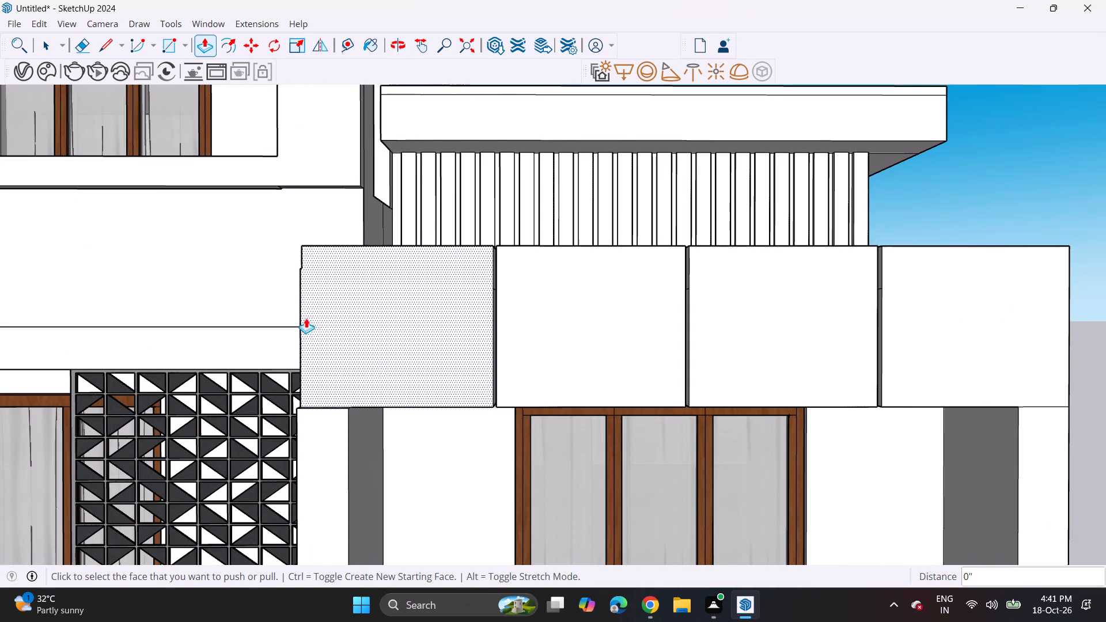
pyautogui.moveTo(191, 278); pyautogui.dragTo(372, 316, button='middle')
pyautogui.scroll(3, 442, 298)
pyautogui.click(441, 289)
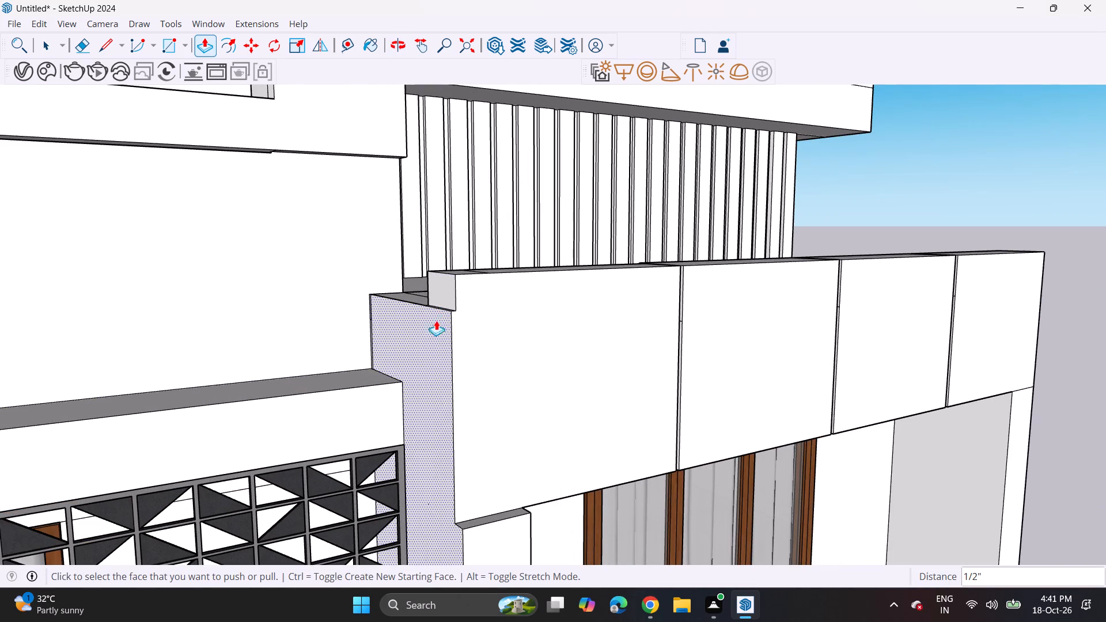
pyautogui.click(440, 299)
pyautogui.click(438, 315)
pyautogui.moveTo(537, 287); pyautogui.dragTo(442, 261, button='middle')
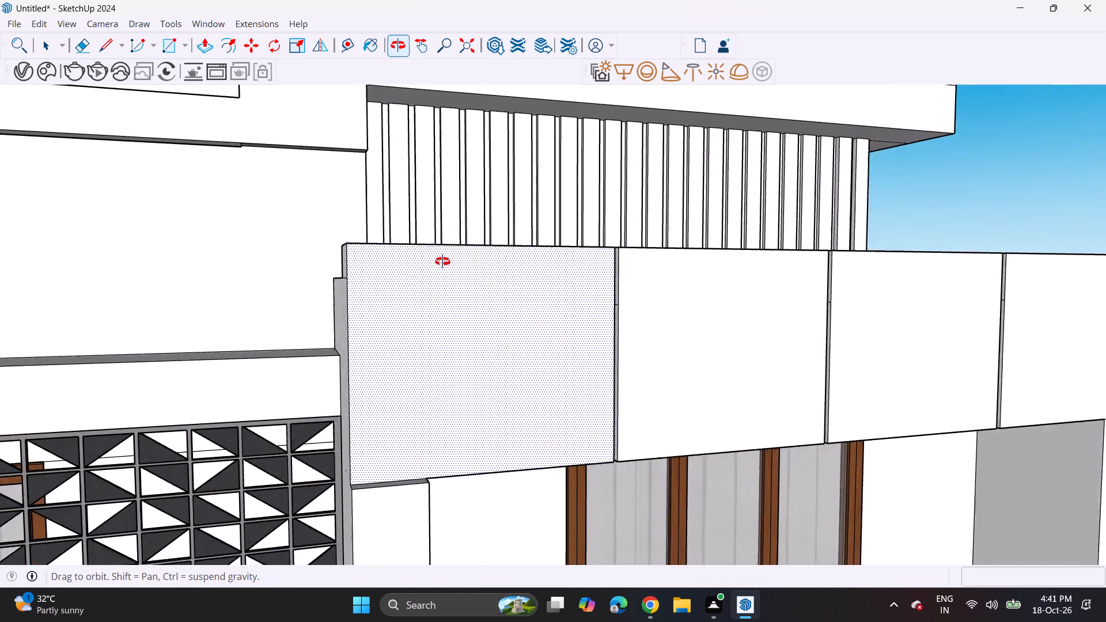
pyautogui.moveTo(442, 261); pyautogui.dragTo(412, 269, button='middle')
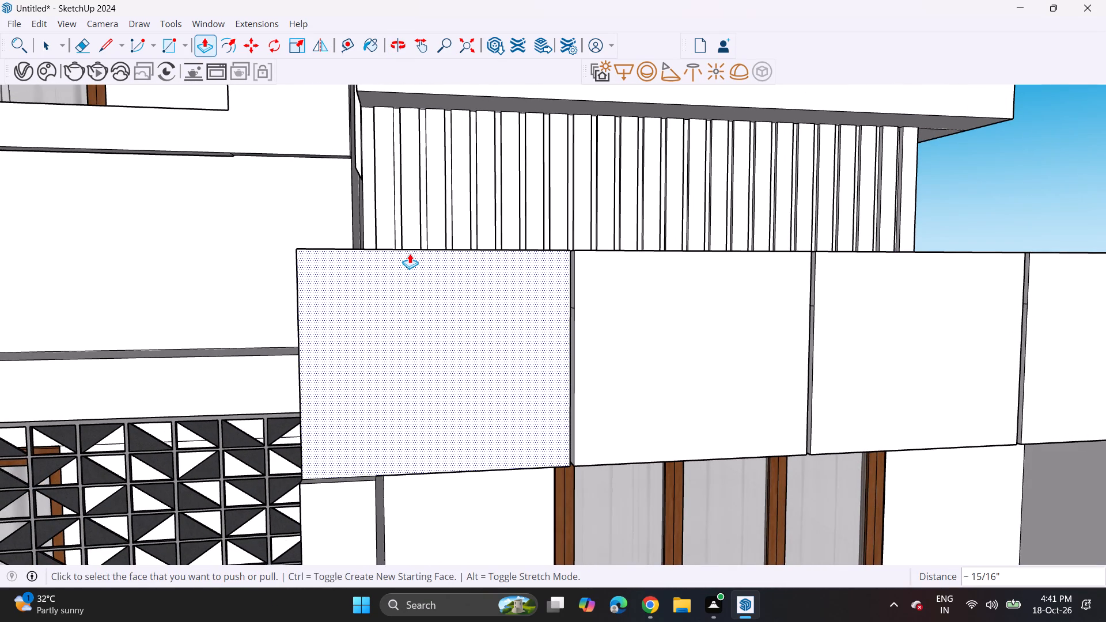
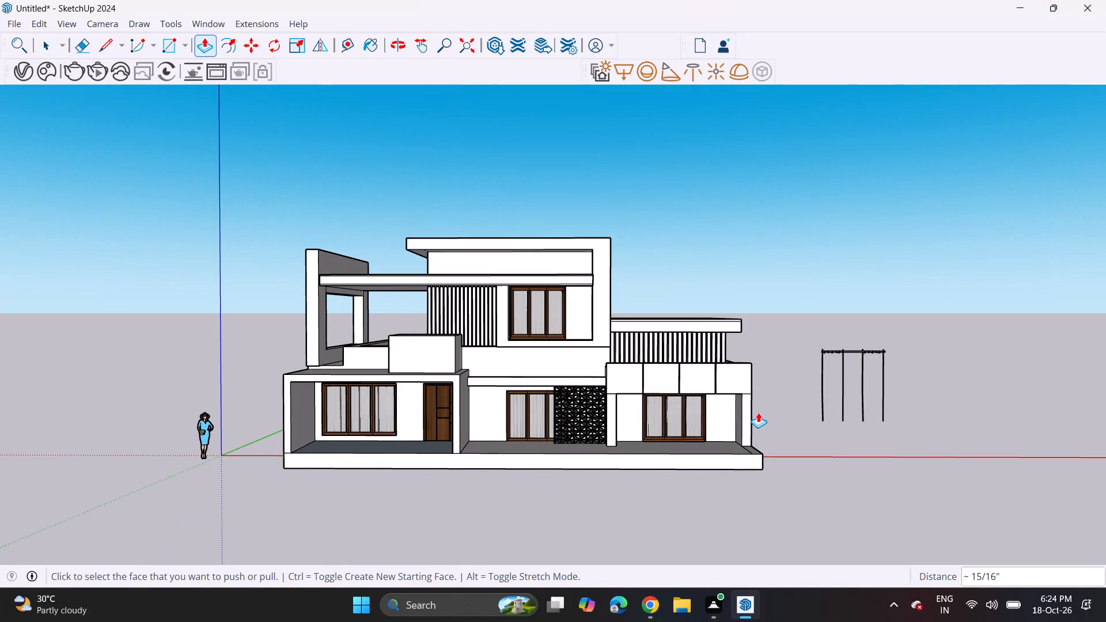
# Delete the leftover freestanding frame of thin vertical bars standing apart from the house, beyond the projecting boxes.
pyautogui.moveTo(758, 412); pyautogui.dragTo(778, 401)
pyautogui.press('space')
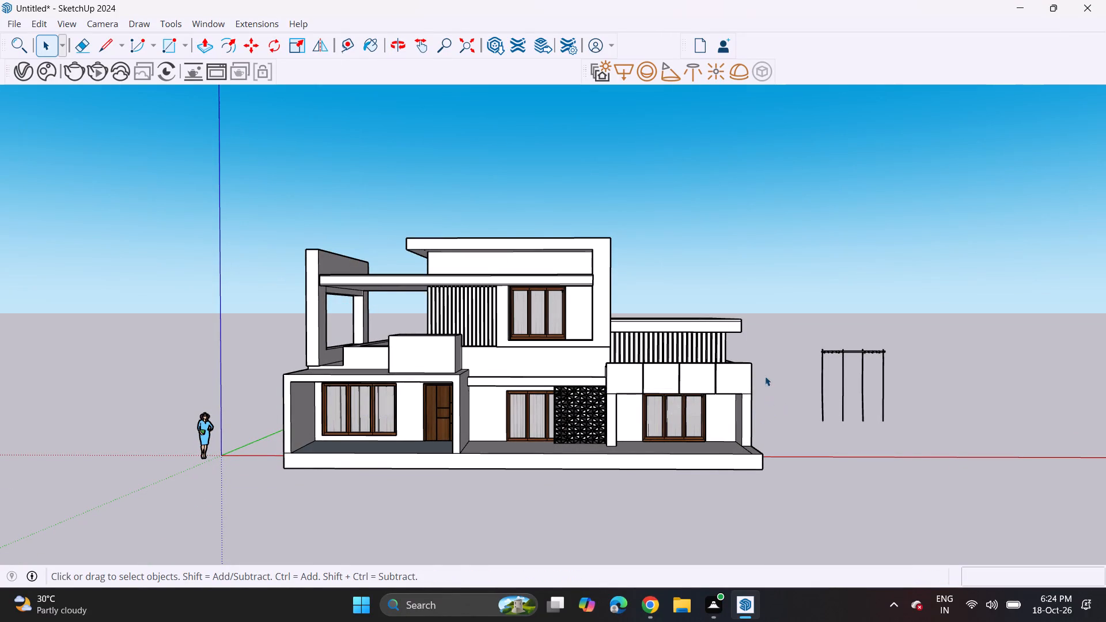
pyautogui.moveTo(776, 329); pyautogui.dragTo(916, 451)
pyautogui.press('Delete')
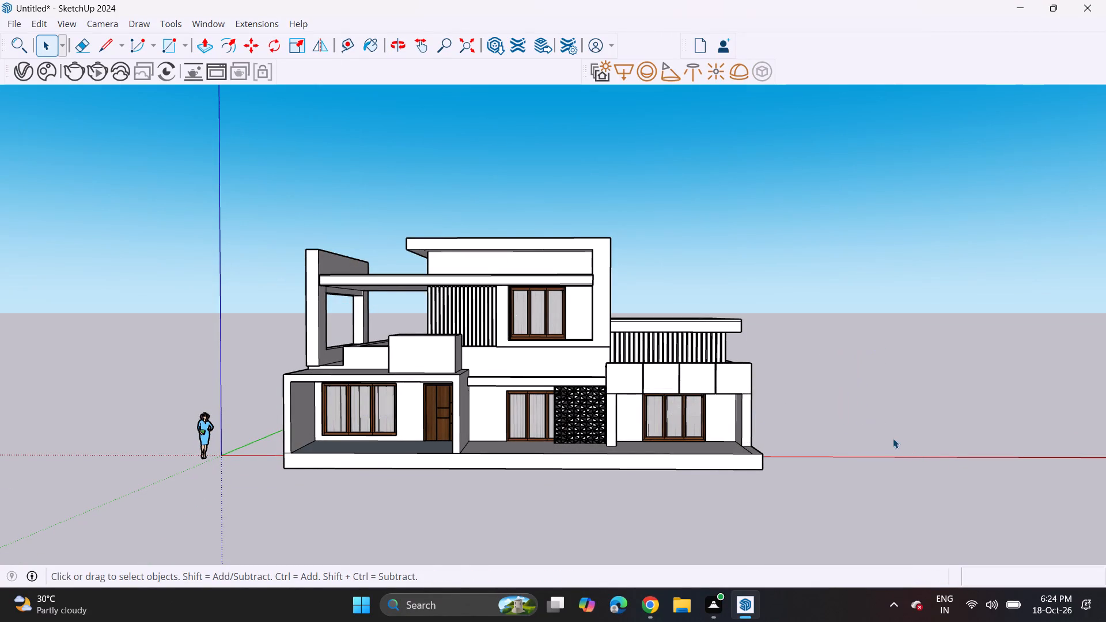
# Examine the overall front facade of the house, from the entrance porch to the projecting boxes.
pyautogui.scroll(-3, 272, 445)
pyautogui.moveTo(285, 440); pyautogui.dragTo(306, 432, button='middle')
pyautogui.keyDown('shift'); pyautogui.moveTo(308, 433); pyautogui.dragTo(363, 456, button='middle'); pyautogui.keyUp('shift')
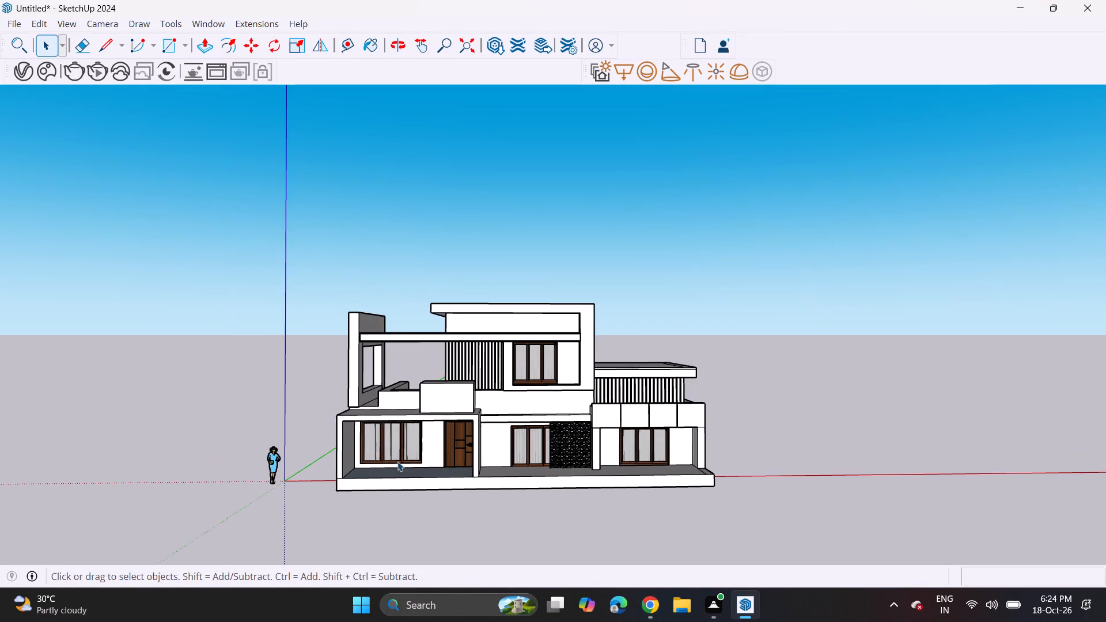
pyautogui.moveTo(397, 461); pyautogui.dragTo(382, 438, button='middle')
pyautogui.moveTo(382, 437); pyautogui.dragTo(392, 464, button='middle')
pyautogui.moveTo(393, 466); pyautogui.dragTo(411, 401, button='middle')
pyautogui.moveTo(418, 399); pyautogui.dragTo(407, 427, button='middle')
pyautogui.scroll(2, 418, 389)
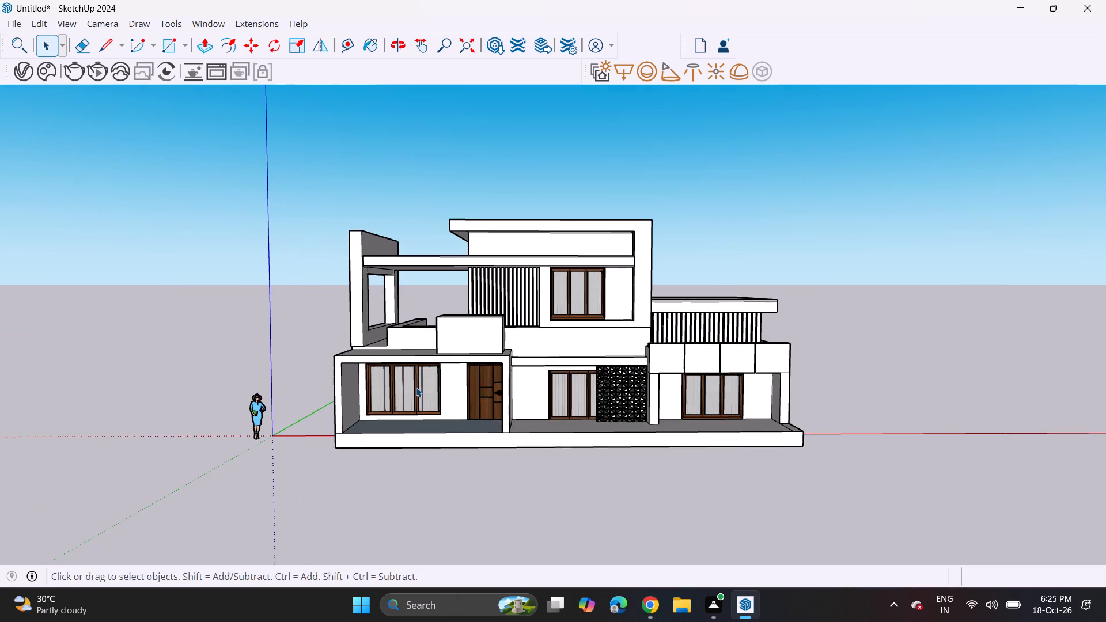
pyautogui.scroll(1, 416, 387)
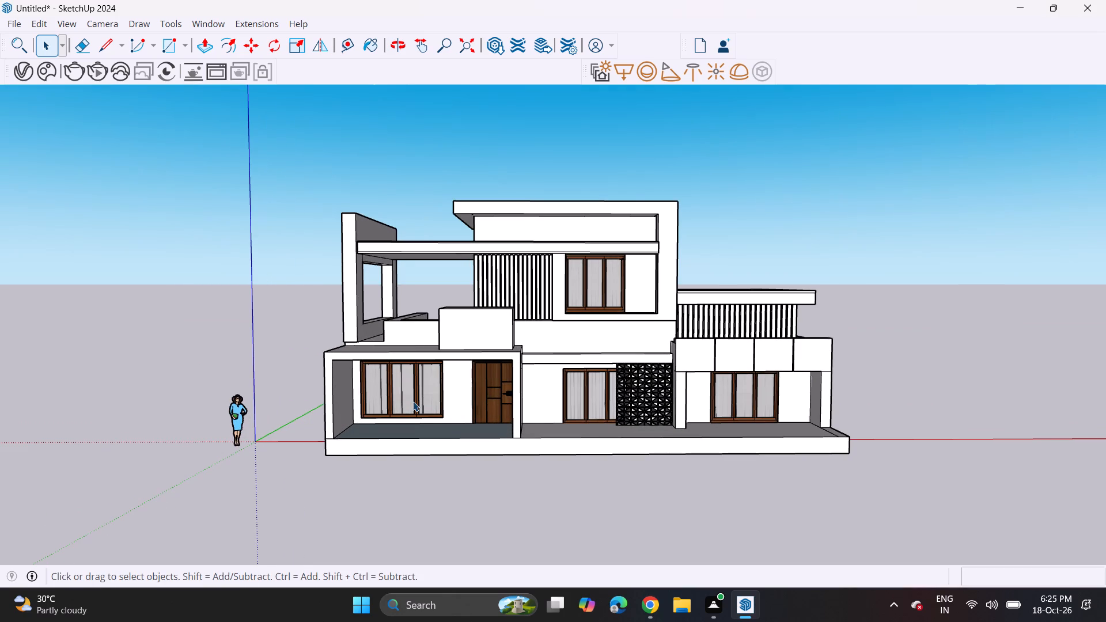
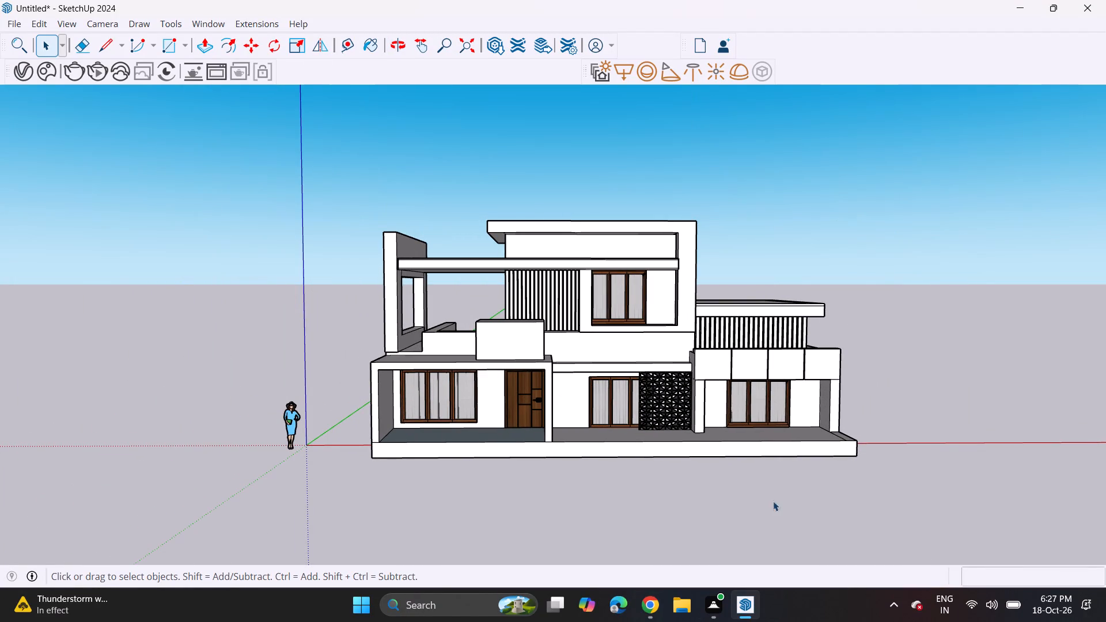
# Push/Pull the plinth's side face beside the entrance porch outward by about 6' 3".
pyautogui.moveTo(722, 452); pyautogui.dragTo(498, 523, button='middle')
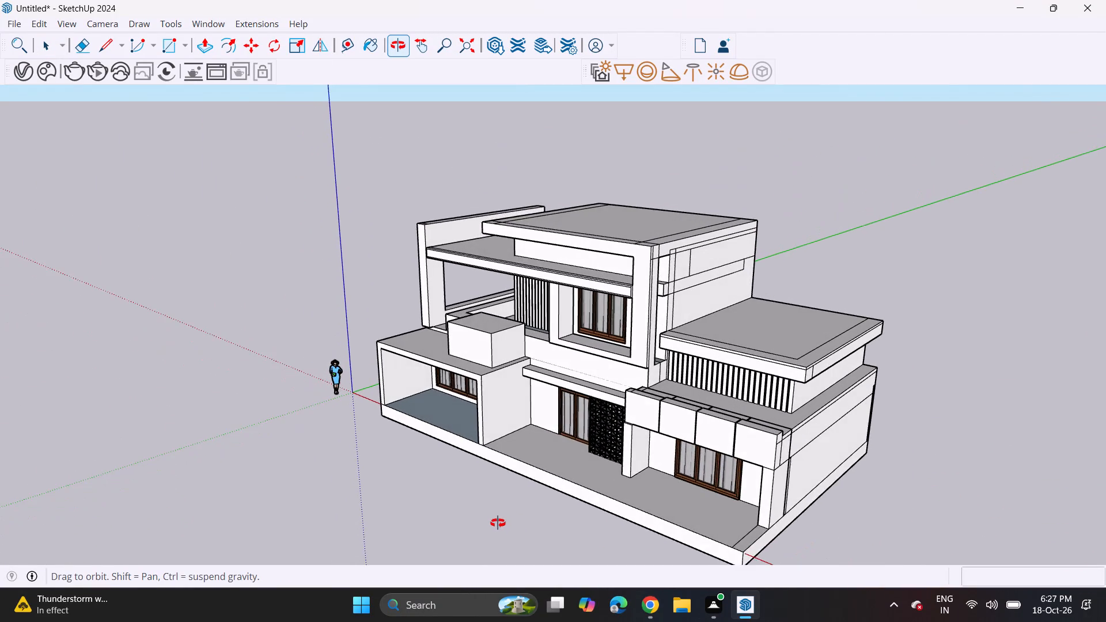
pyautogui.moveTo(498, 523); pyautogui.dragTo(708, 474, button='middle')
pyautogui.moveTo(709, 470); pyautogui.dragTo(712, 454, button='middle')
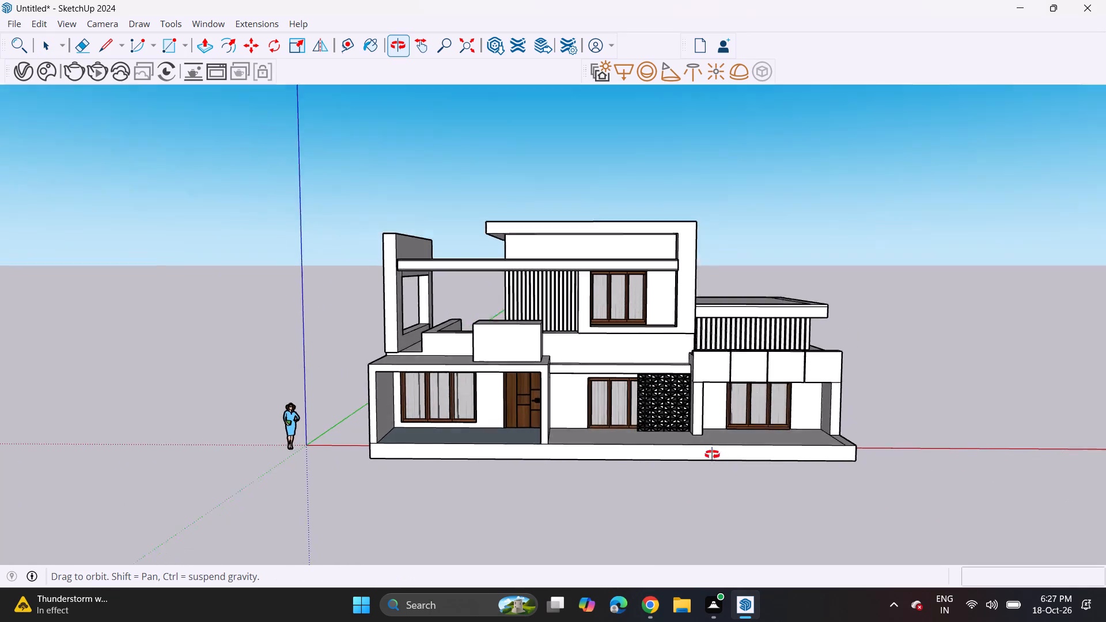
pyautogui.moveTo(712, 454); pyautogui.dragTo(718, 420, button='middle')
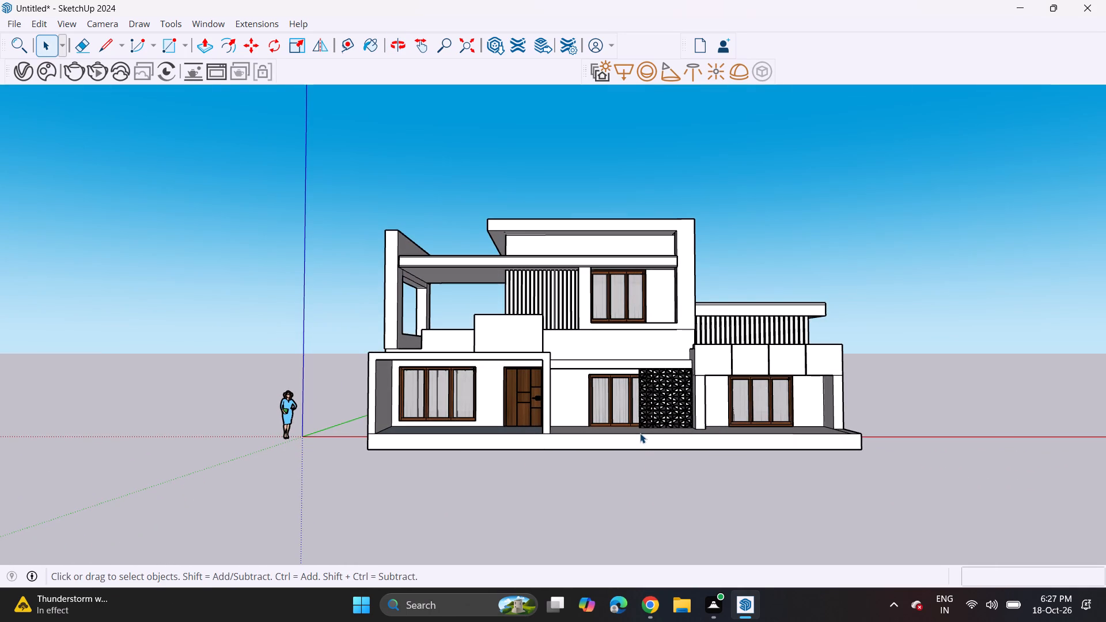
pyautogui.scroll(-3, 482, 419)
pyautogui.moveTo(416, 430); pyautogui.dragTo(417, 430, button='middle')
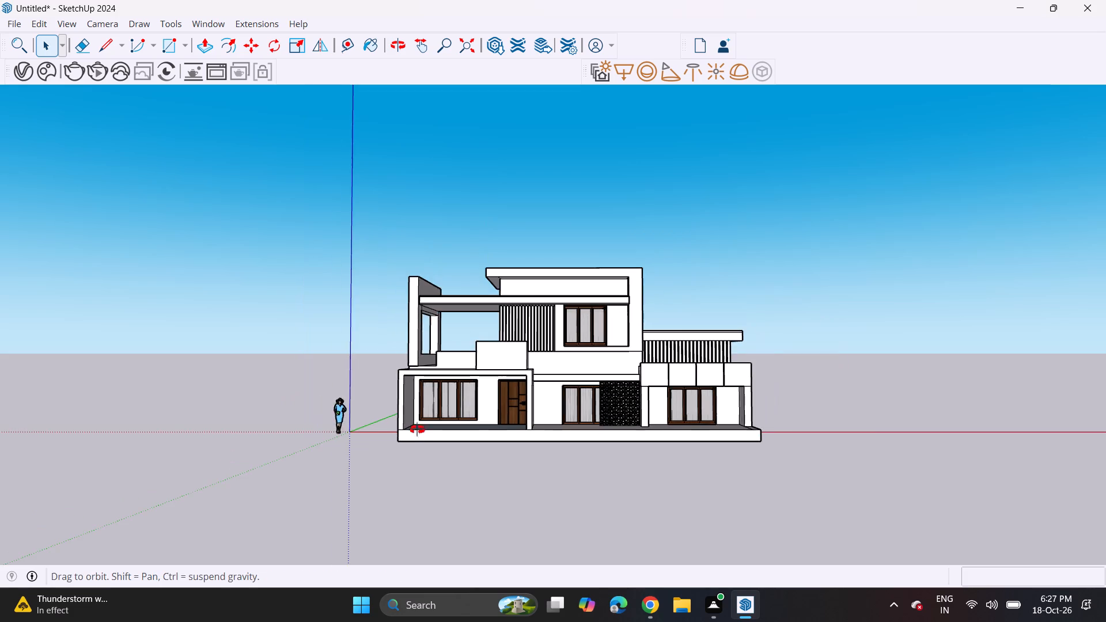
pyautogui.moveTo(417, 430); pyautogui.dragTo(594, 484, button='middle')
pyautogui.scroll(6, 412, 452)
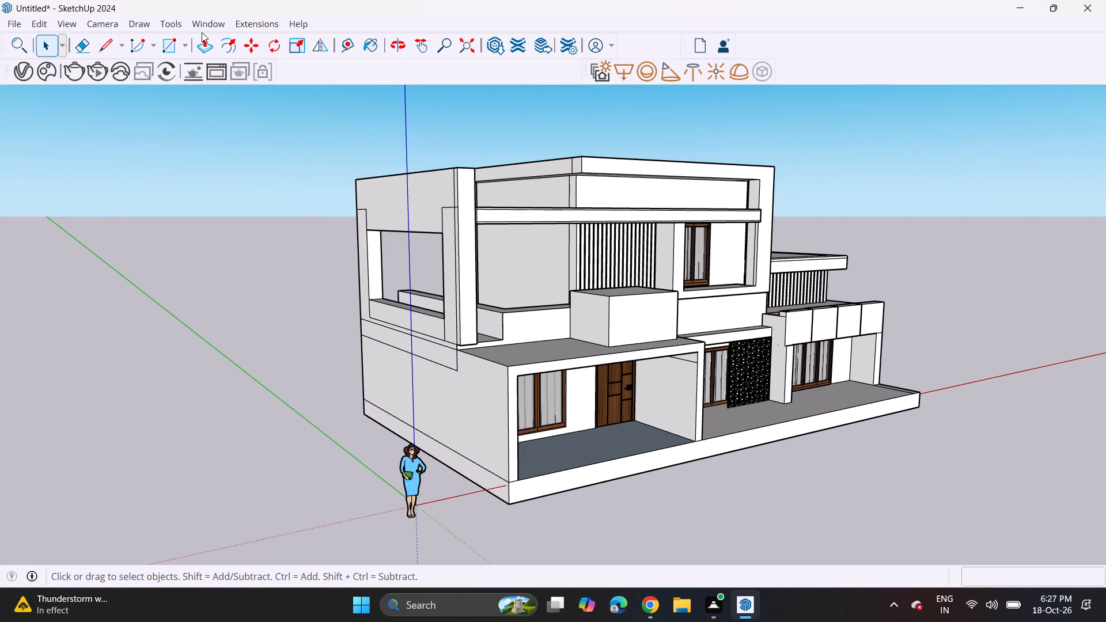
pyautogui.click(206, 47)
pyautogui.click(469, 467)
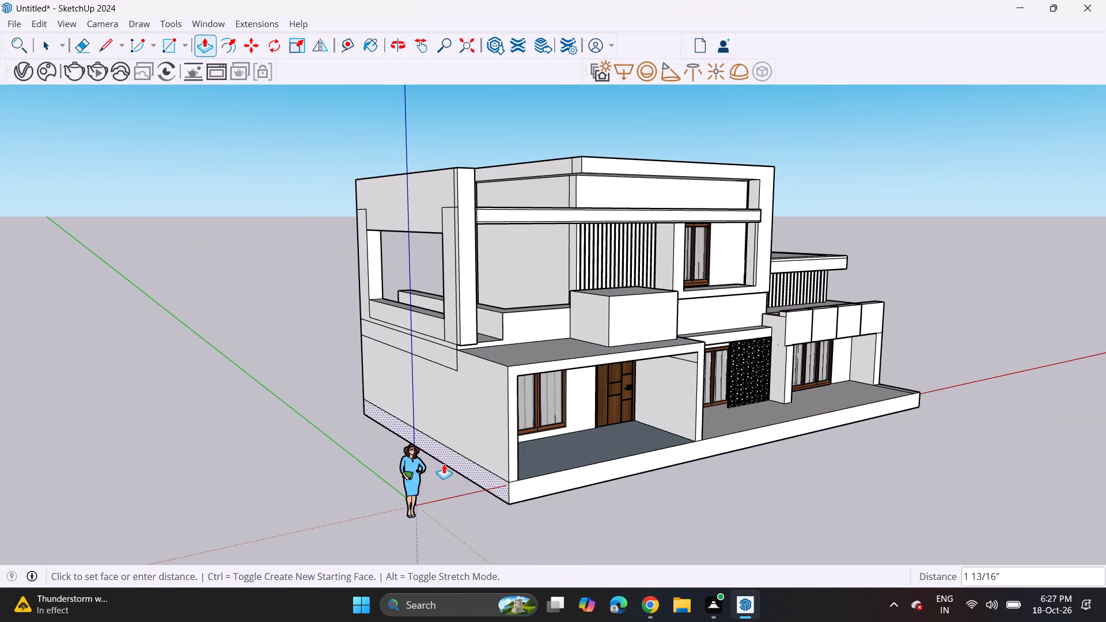
pyautogui.click(405, 476)
# Extend the plinth's opposite side face, beyond the projecting boxes, outward by the same distance.
pyautogui.moveTo(536, 468); pyautogui.dragTo(373, 462, button='middle')
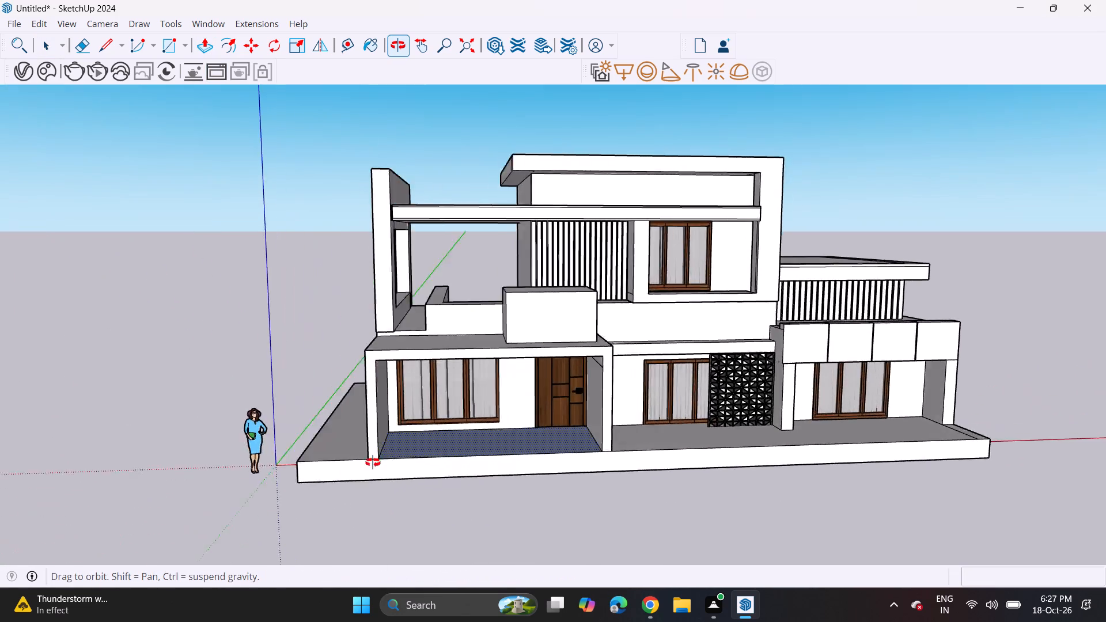
pyautogui.moveTo(373, 462); pyautogui.dragTo(181, 449, button='middle')
pyautogui.scroll(2, 318, 458)
pyautogui.moveTo(979, 377); pyautogui.dragTo(831, 335, button='middle')
pyautogui.scroll(-4, 1005, 504)
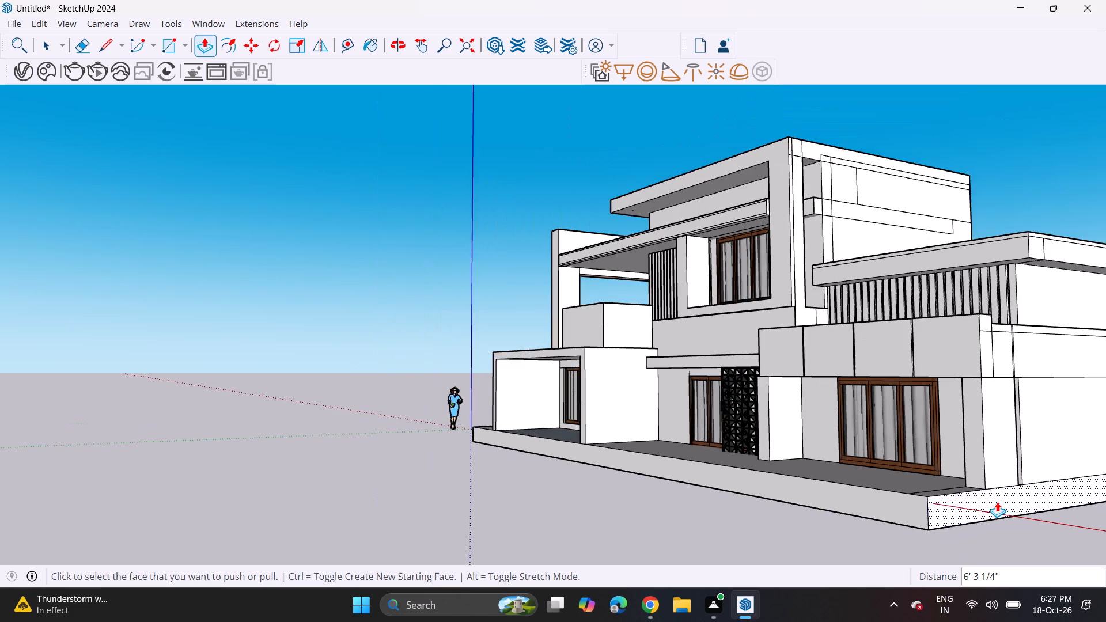
pyautogui.scroll(-4, 997, 502)
pyautogui.doubleClick(1009, 499)
# Erase the leftover edges on the plinth's top surface around the end column below the projecting boxes.
pyautogui.moveTo(955, 473); pyautogui.dragTo(1100, 579, button='middle')
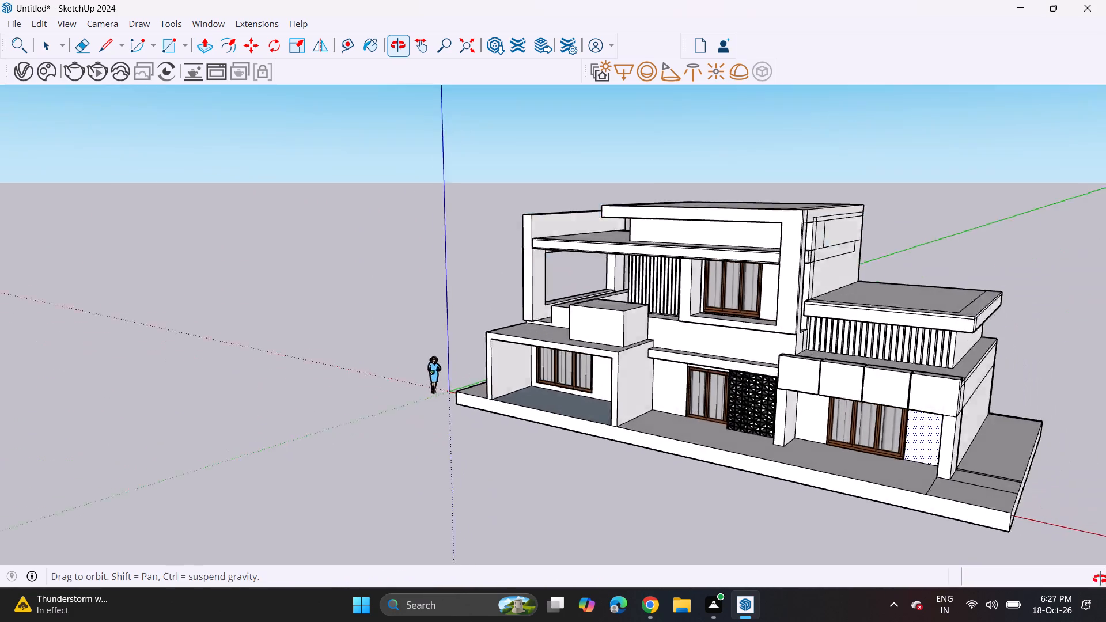
pyautogui.moveTo(1100, 579); pyautogui.dragTo(1105, 621, button='middle')
pyautogui.scroll(1, 882, 489)
pyautogui.moveTo(771, 445); pyautogui.dragTo(952, 440, button='middle')
pyautogui.scroll(4, 933, 397)
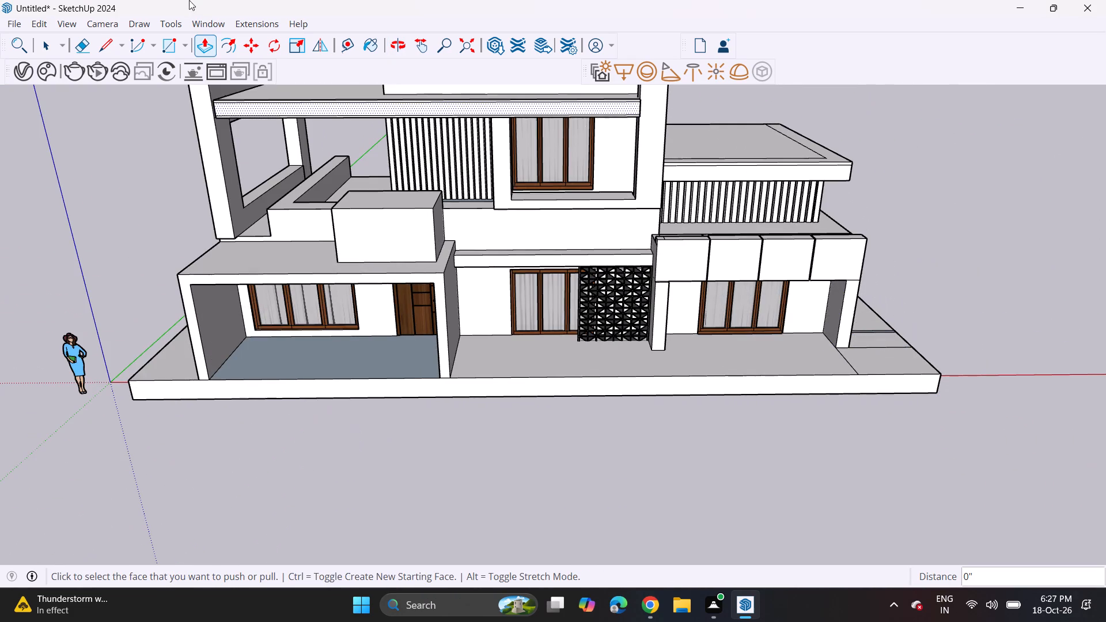
pyautogui.click(82, 43)
pyautogui.scroll(2, 1001, 401)
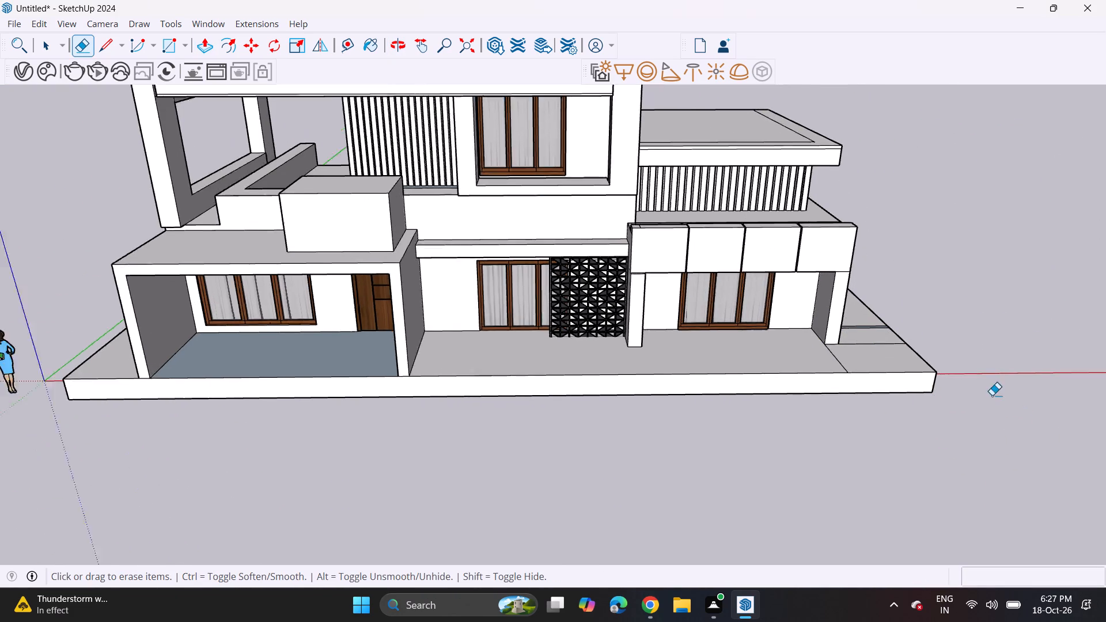
pyautogui.scroll(2, 992, 395)
pyautogui.scroll(4, 885, 309)
pyautogui.moveTo(803, 304); pyautogui.dragTo(808, 336)
pyautogui.moveTo(808, 336); pyautogui.dragTo(817, 364)
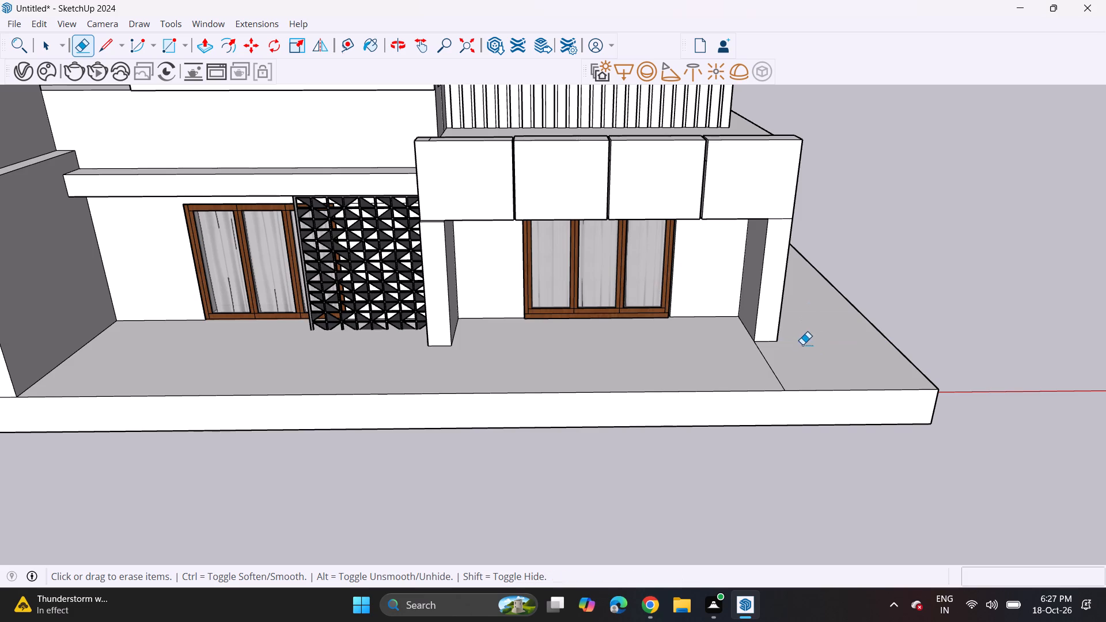
pyautogui.moveTo(784, 363); pyautogui.dragTo(663, 389)
# Examine the widened plinth and the front facade from the entrance porch to the projecting boxes.
pyautogui.scroll(-4, 655, 389)
pyautogui.moveTo(508, 405); pyautogui.dragTo(888, 398, button='middle')
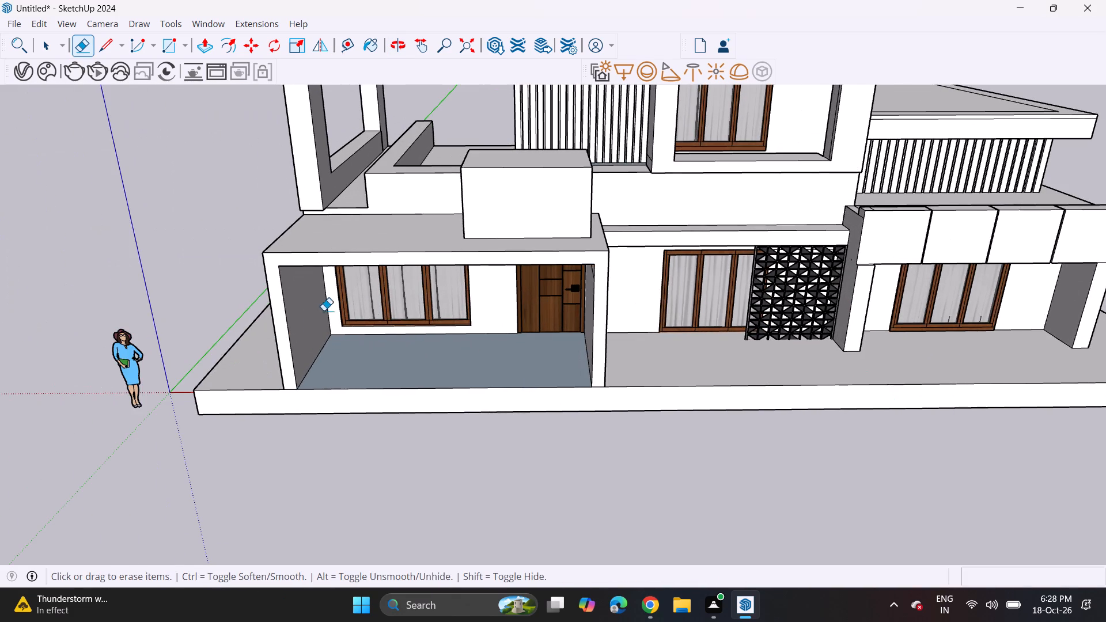
pyautogui.scroll(2, 309, 325)
pyautogui.scroll(-7, 313, 351)
pyautogui.moveTo(436, 386); pyautogui.dragTo(447, 327, button='middle')
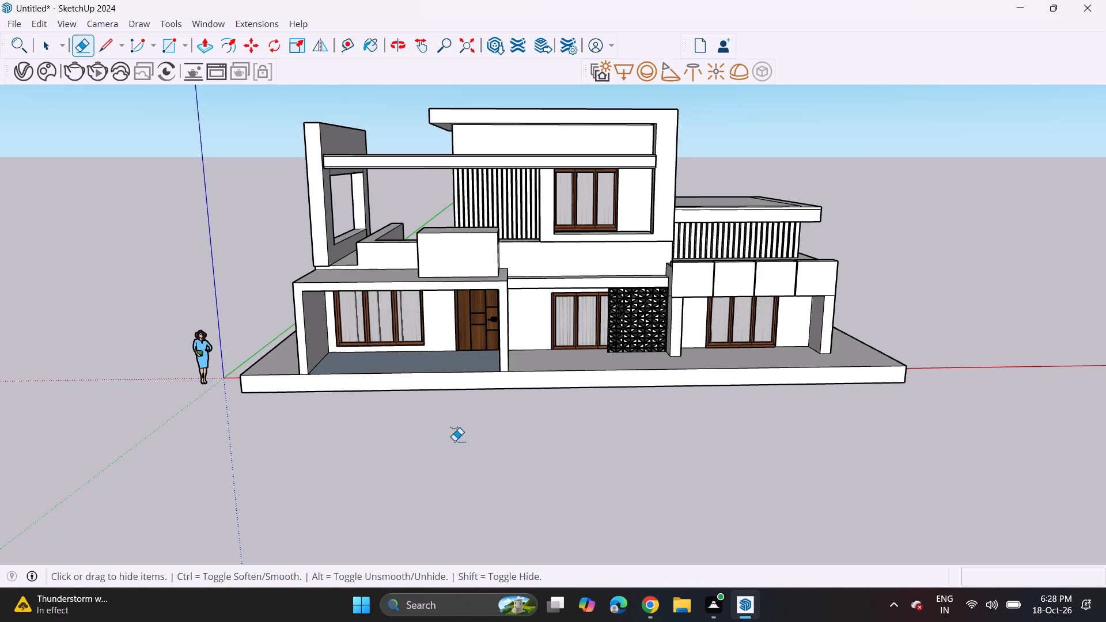
pyautogui.keyDown('shift'); pyautogui.moveTo(469, 419); pyautogui.dragTo(469, 482, button='middle'); pyautogui.keyUp('shift')
pyautogui.moveTo(472, 481); pyautogui.dragTo(472, 445, button='middle')
pyautogui.scroll(1, 471, 457)
pyautogui.press('space')
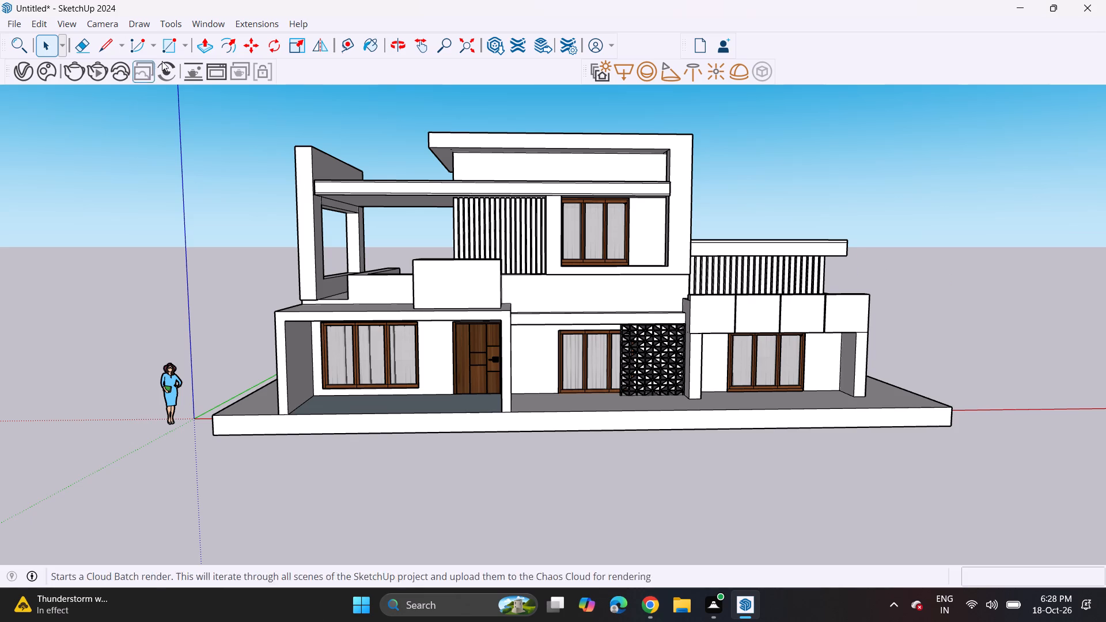
# Draw a small circle on the first projecting box's front face, in the upper corner nearest the jali screen.
pyautogui.click(185, 50)
pyautogui.click(198, 101)
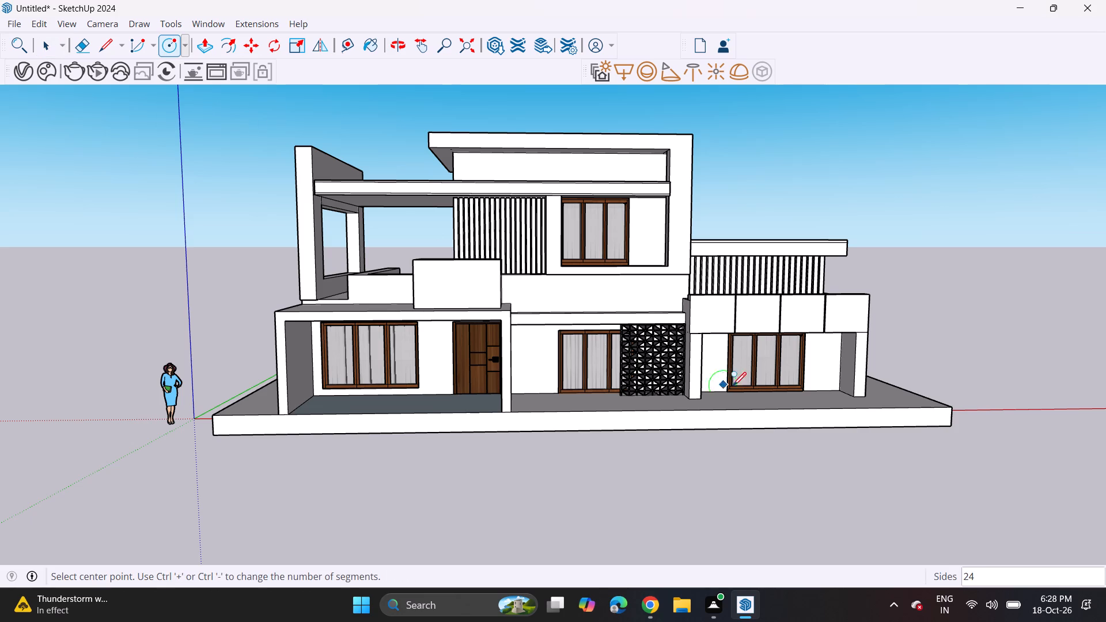
pyautogui.scroll(20, 696, 326)
pyautogui.scroll(5, 696, 326)
pyautogui.scroll(7, 684, 239)
pyautogui.scroll(-4, 628, 155)
pyautogui.scroll(3, 628, 155)
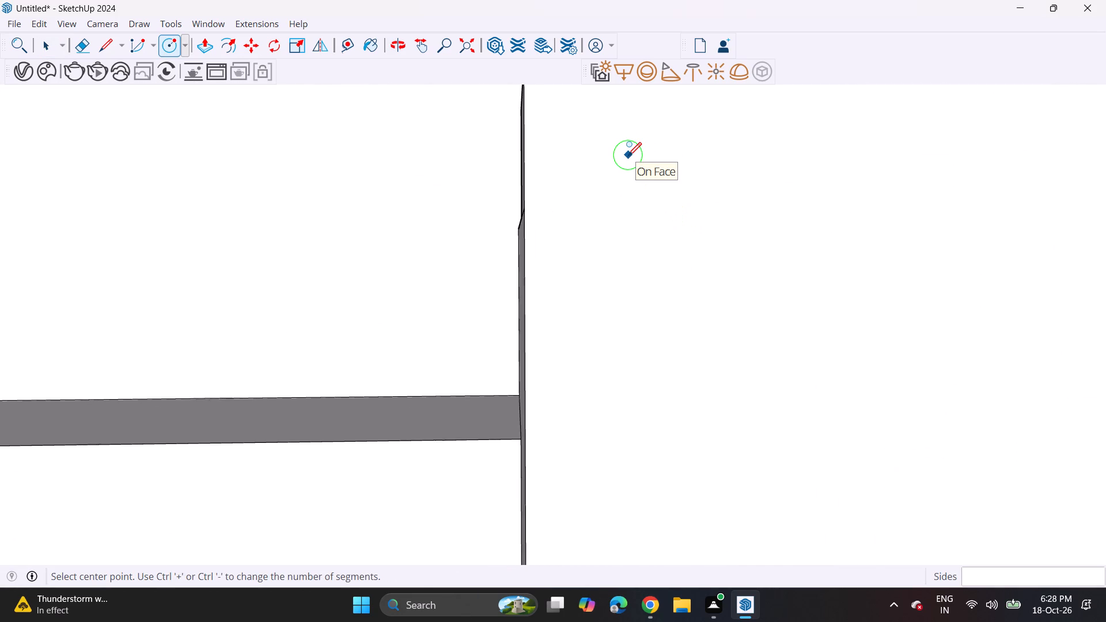
pyautogui.scroll(-4, 628, 155)
pyautogui.click(632, 158)
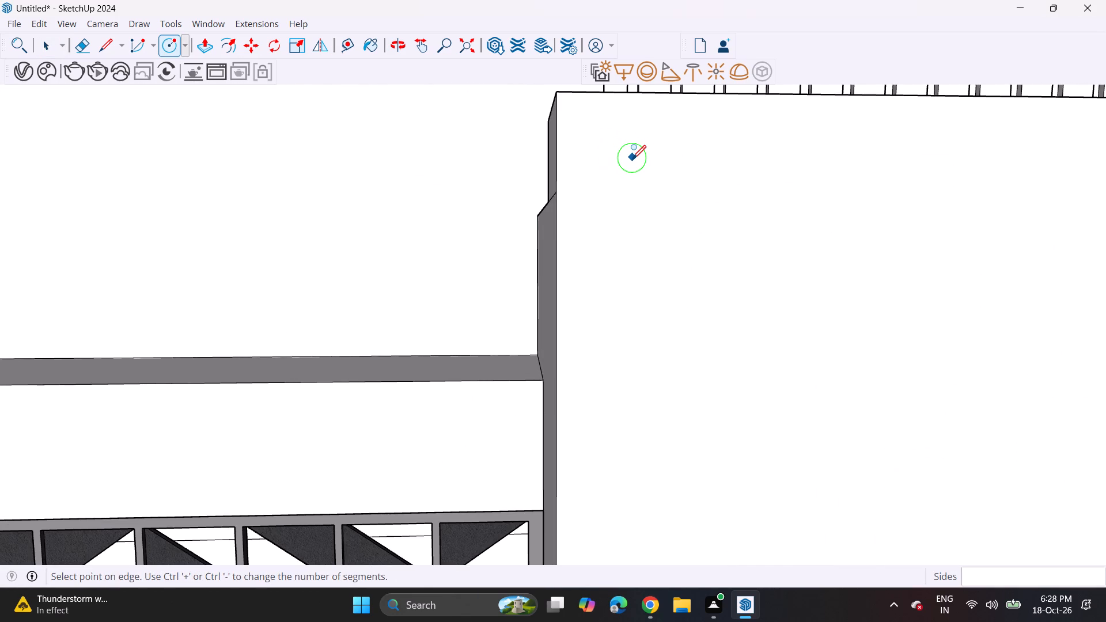
pyautogui.click(650, 183)
pyautogui.scroll(-3, 652, 184)
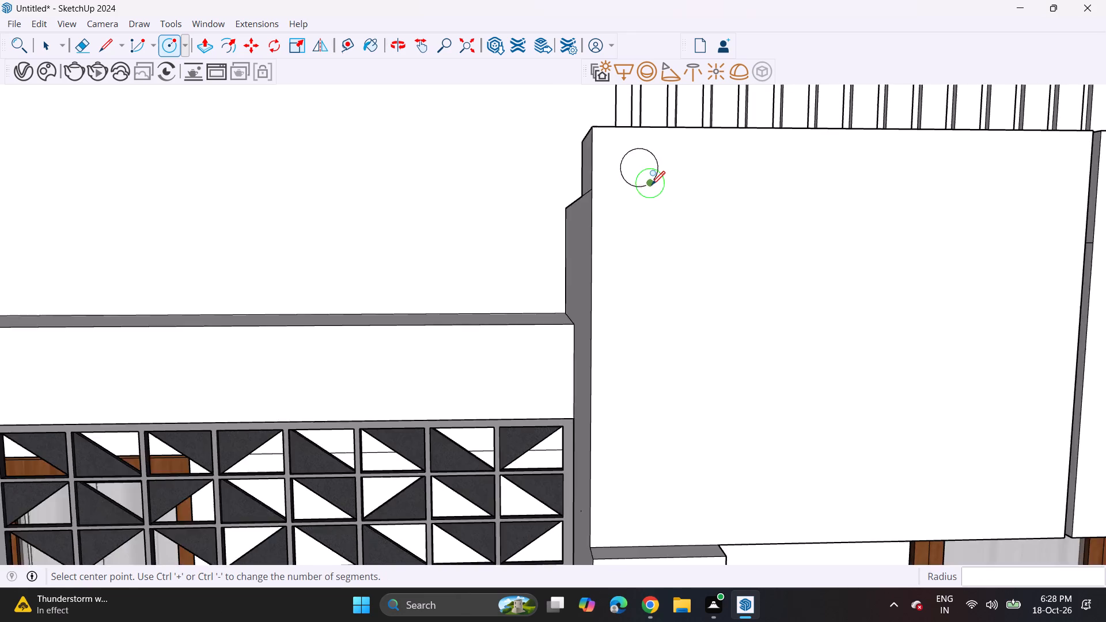
# Copy the circle about 4' 1" horizontally to the other upper corner of the first box's front face.
pyautogui.scroll(-8, 652, 184)
pyautogui.keyDown('shift'); pyautogui.moveTo(719, 215); pyautogui.dragTo(601, 225, button='middle'); pyautogui.keyUp('shift')
pyautogui.keyDown('shift'); pyautogui.moveTo(707, 232); pyautogui.dragTo(586, 246, button='middle'); pyautogui.keyUp('shift')
pyautogui.keyDown('shift'); pyautogui.scroll(1, 666, 240); pyautogui.keyUp('shift')
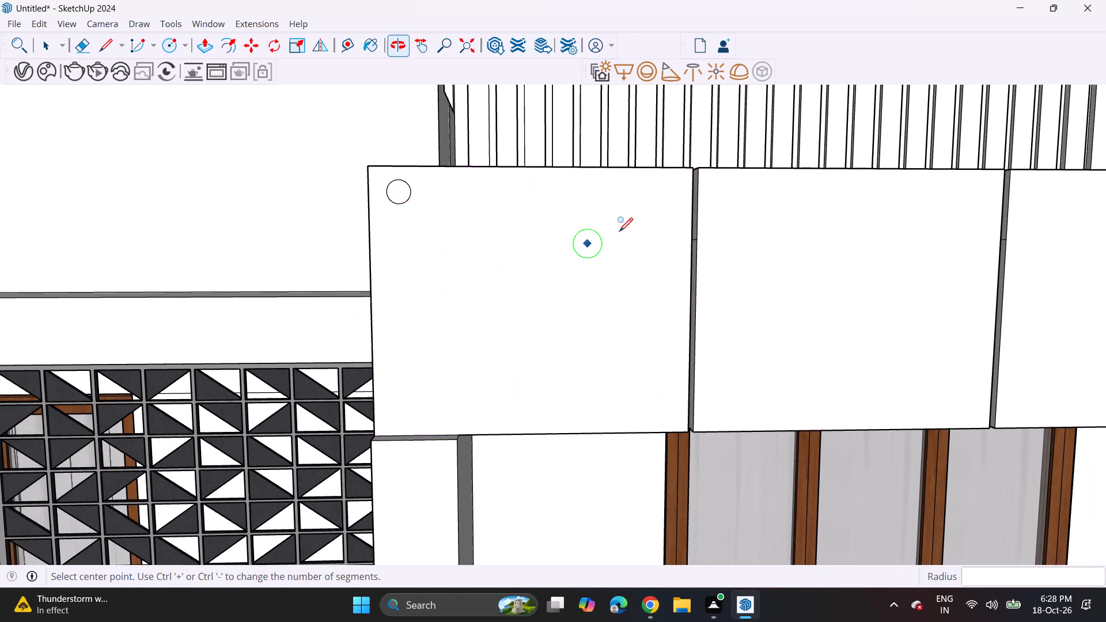
pyautogui.scroll(4, 694, 207)
pyautogui.press('space')
pyautogui.click(247, 183)
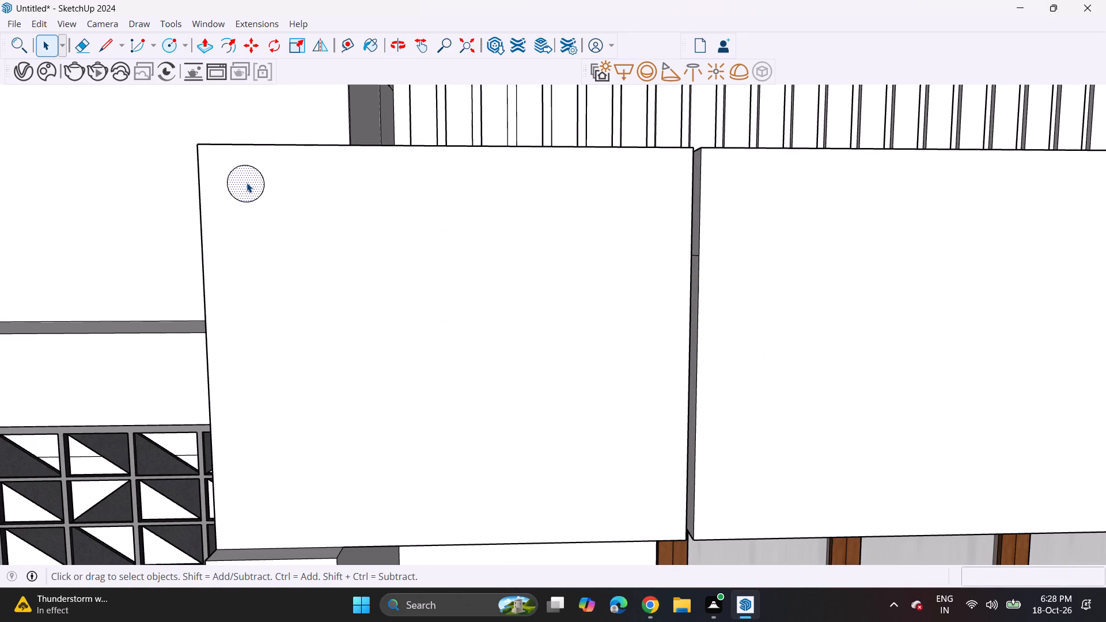
pyautogui.click(247, 183)
pyautogui.press('m')
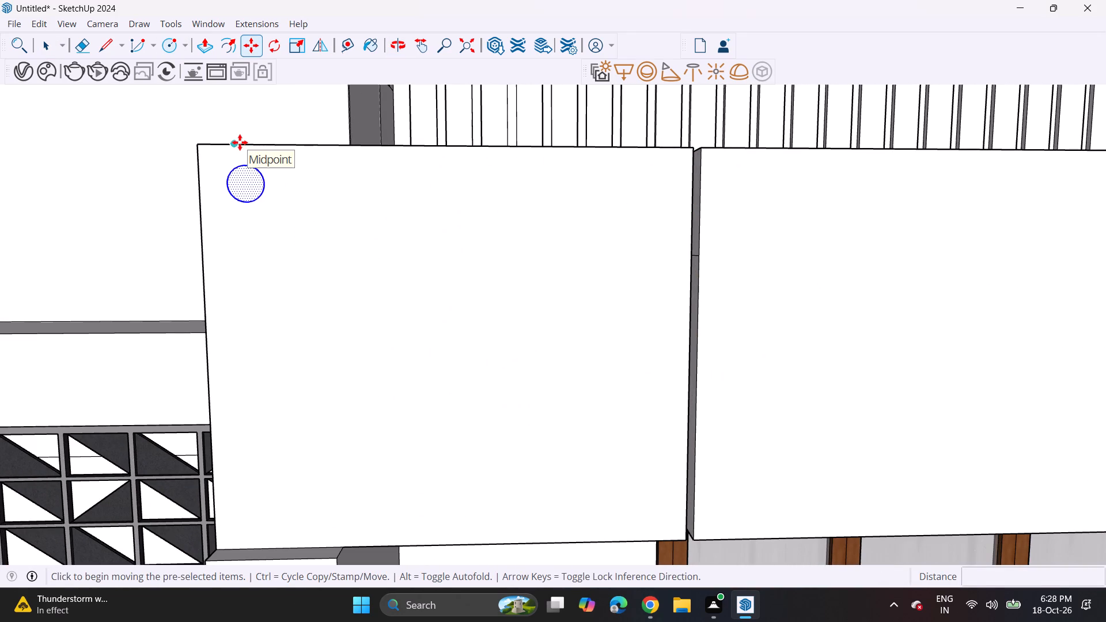
pyautogui.click(240, 142)
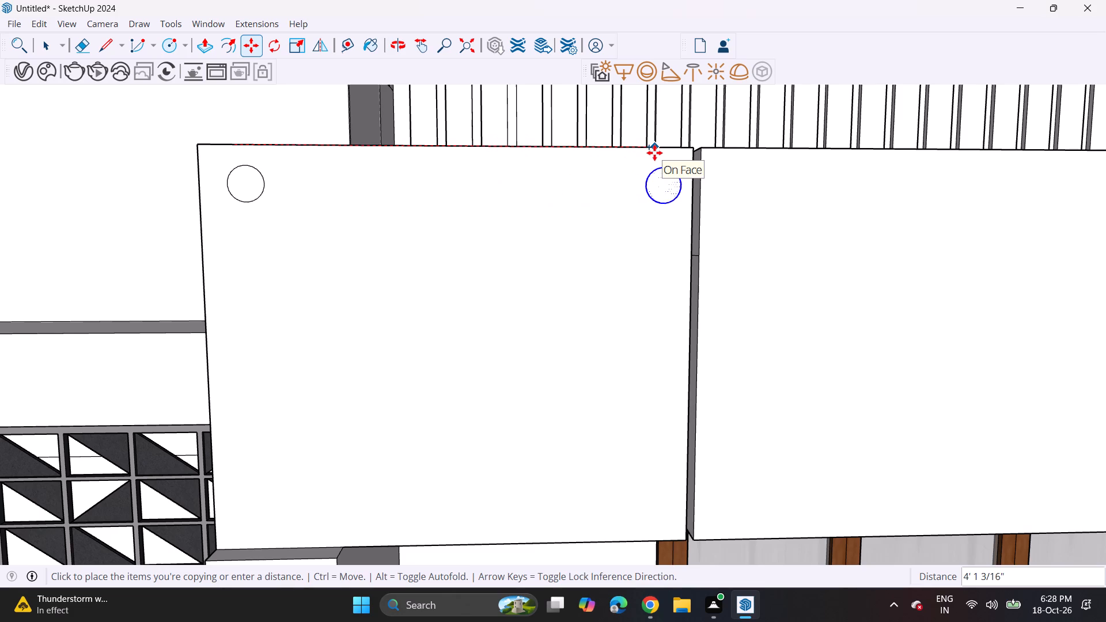
pyautogui.click(651, 153)
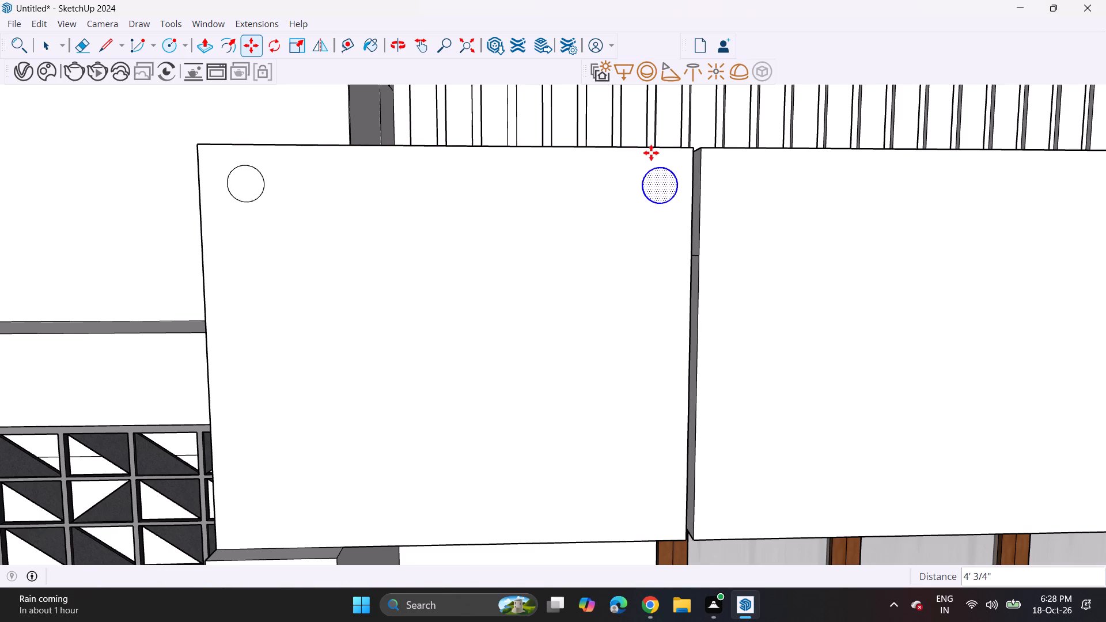
# Copy the circle about 3' 4" down and about 4' 2" across to fill the face's two lower corners.
pyautogui.click(650, 144)
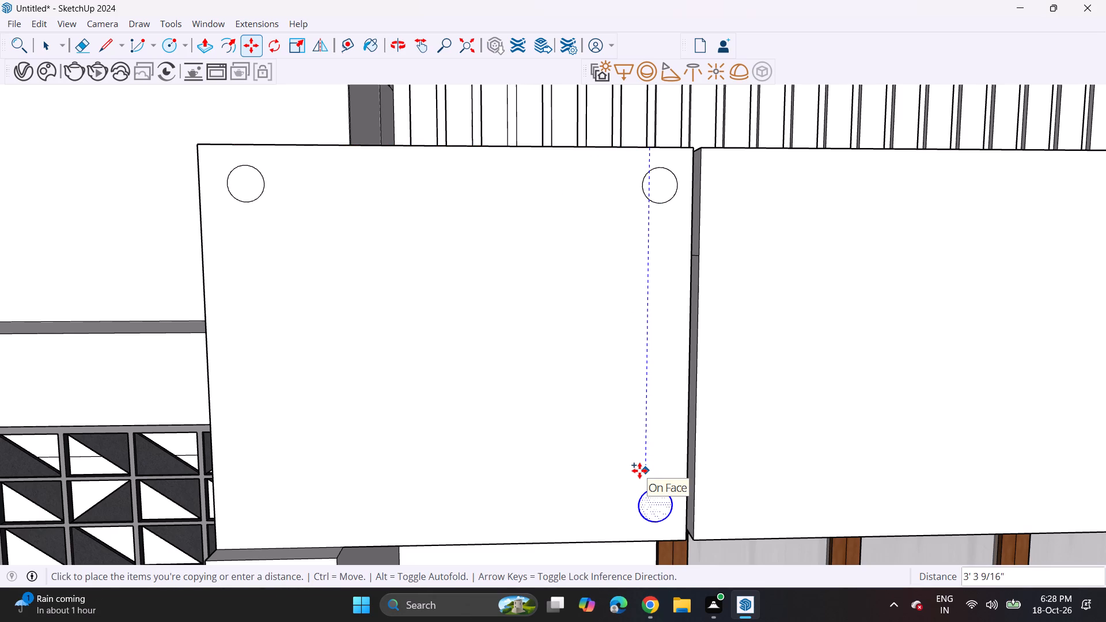
pyautogui.click(639, 471)
pyautogui.click(643, 468)
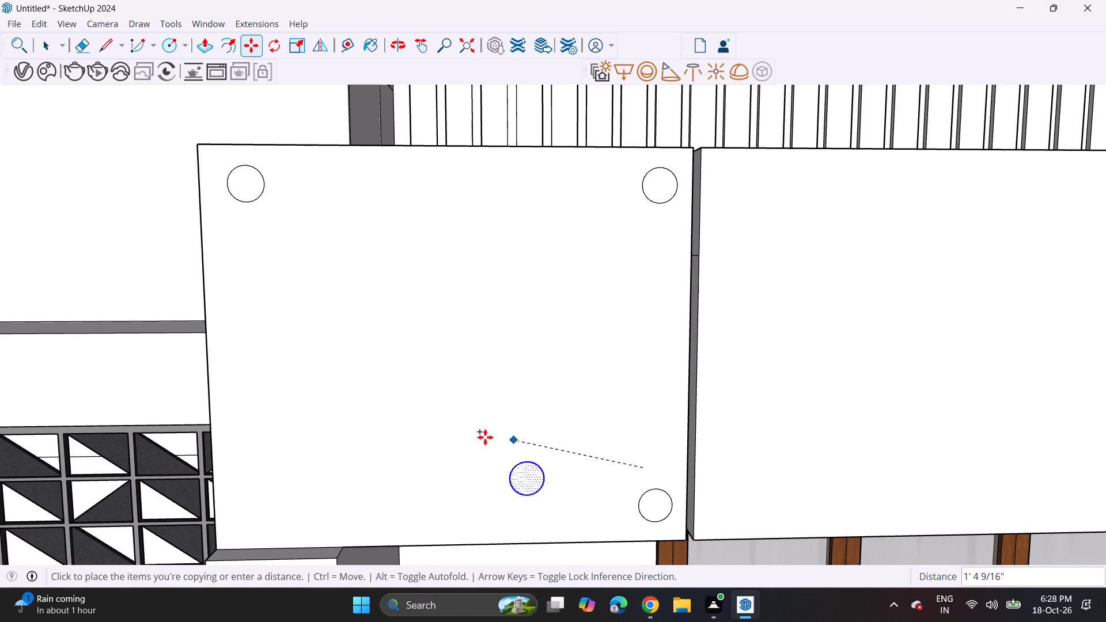
pyautogui.click(234, 477)
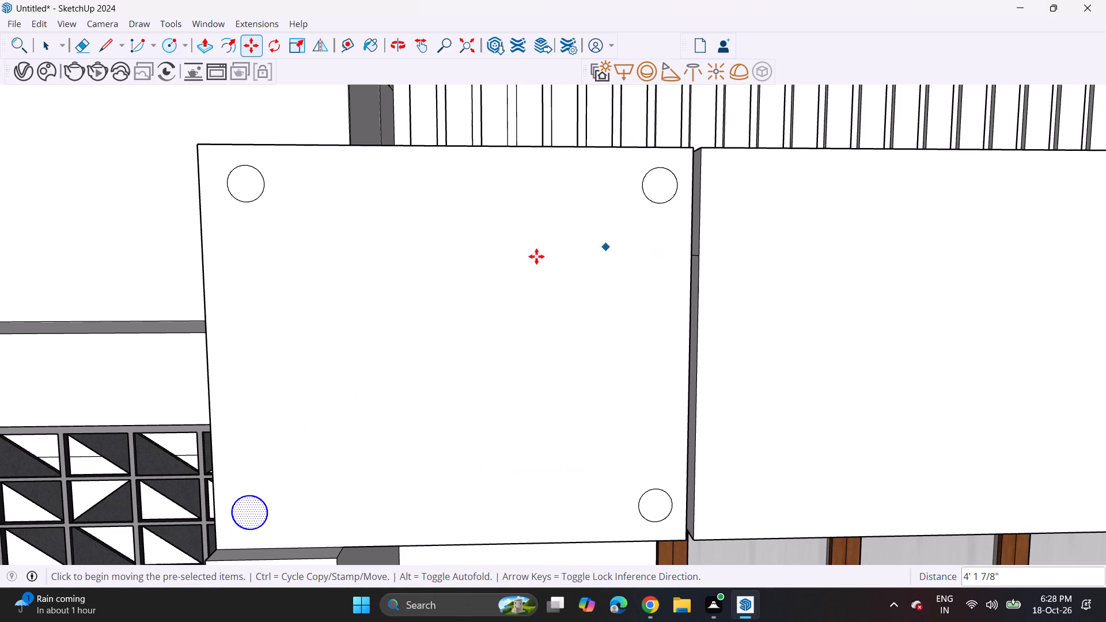
pyautogui.press('space')
pyautogui.click(488, 299)
# Copy the four corner circles onto the second and third projecting boxes, offset about 4' 10" and a further 4' 9".
pyautogui.scroll(-4, 354, 194)
pyautogui.doubleClick(278, 186)
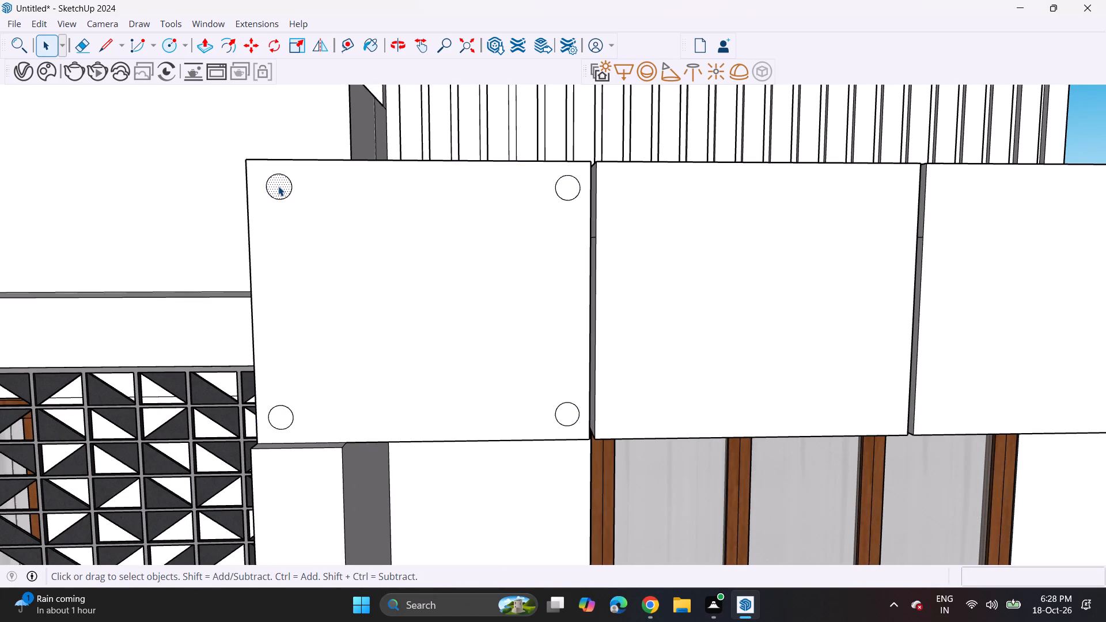
pyautogui.keyDown('ctrl'); pyautogui.doubleClick(570, 194); pyautogui.keyUp('ctrl')
pyautogui.keyDown('ctrl'); pyautogui.doubleClick(572, 413); pyautogui.keyUp('ctrl')
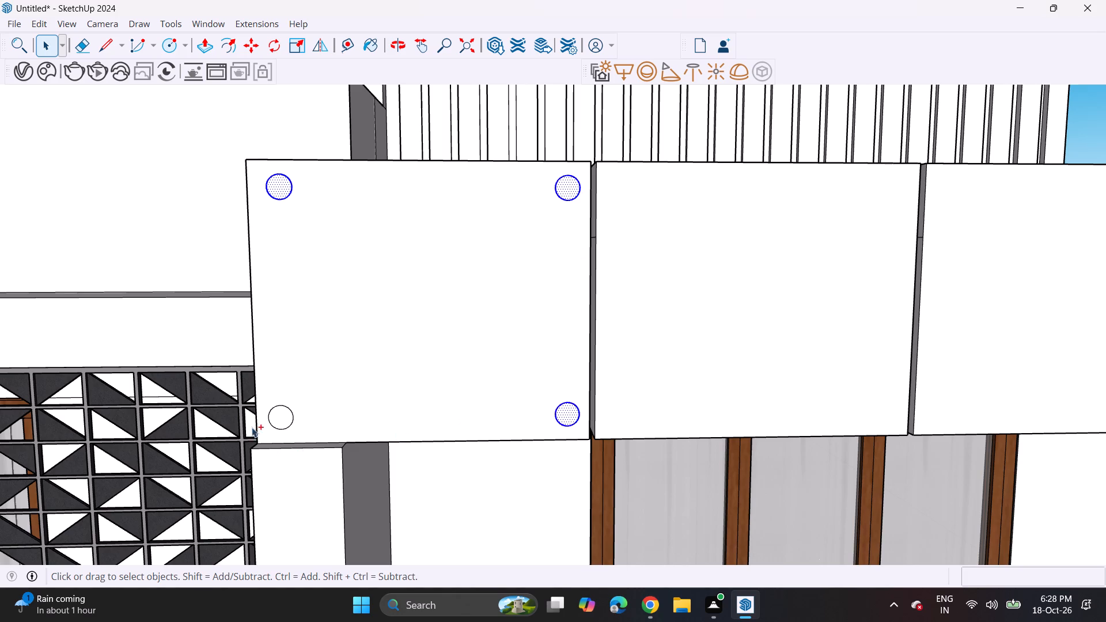
pyautogui.keyDown('ctrl'); pyautogui.doubleClick(278, 422); pyautogui.keyUp('ctrl')
pyautogui.scroll(-5, 326, 394)
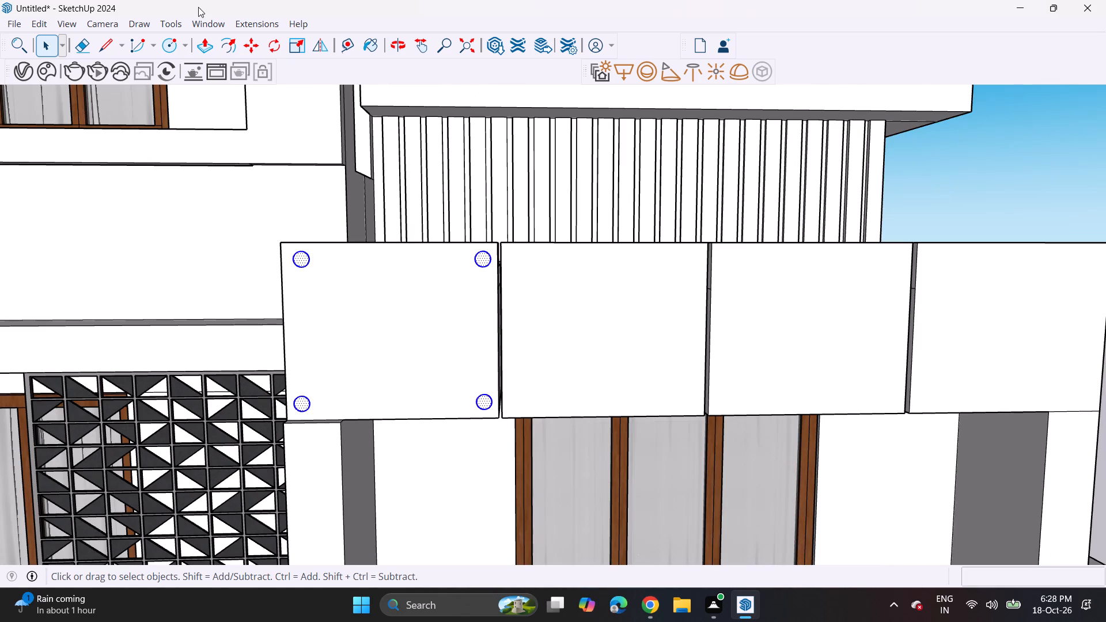
pyautogui.click(259, 48)
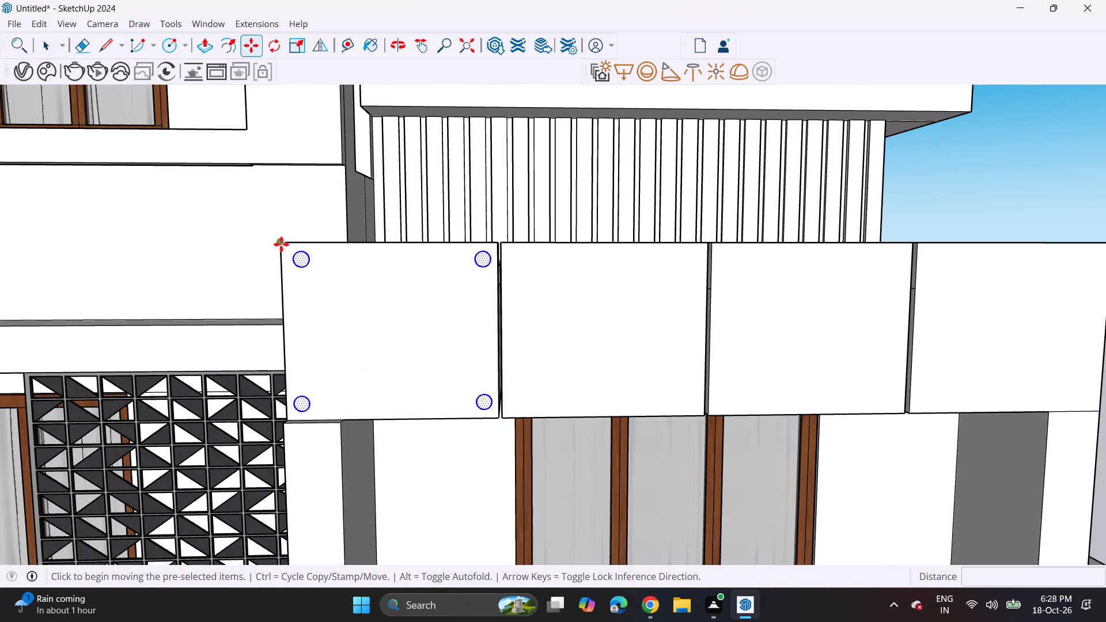
pyautogui.click(281, 244)
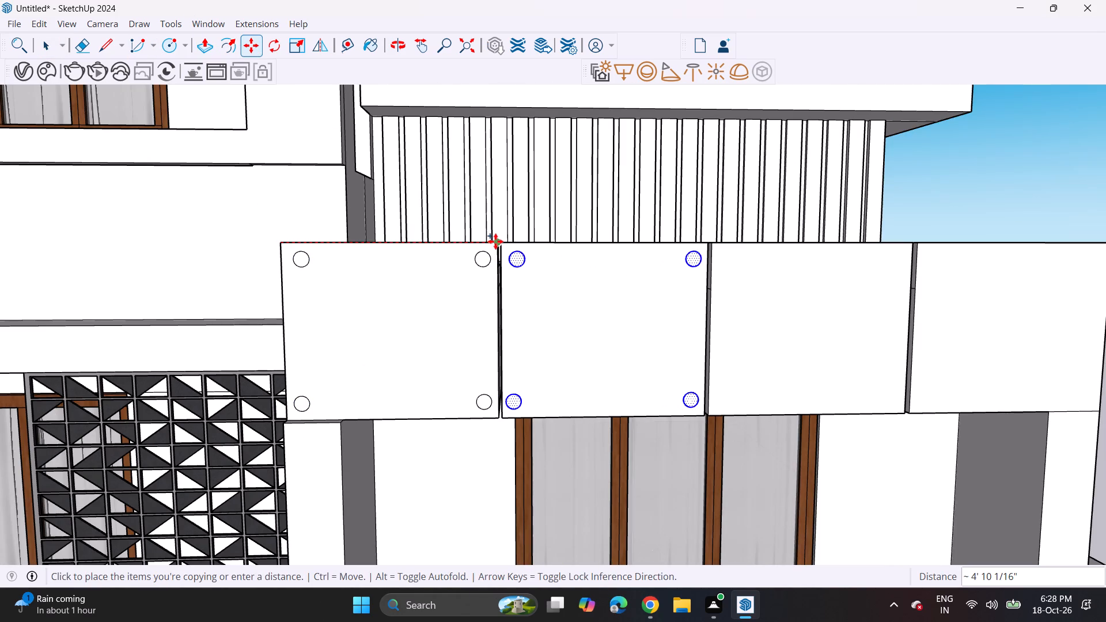
pyautogui.click(495, 241)
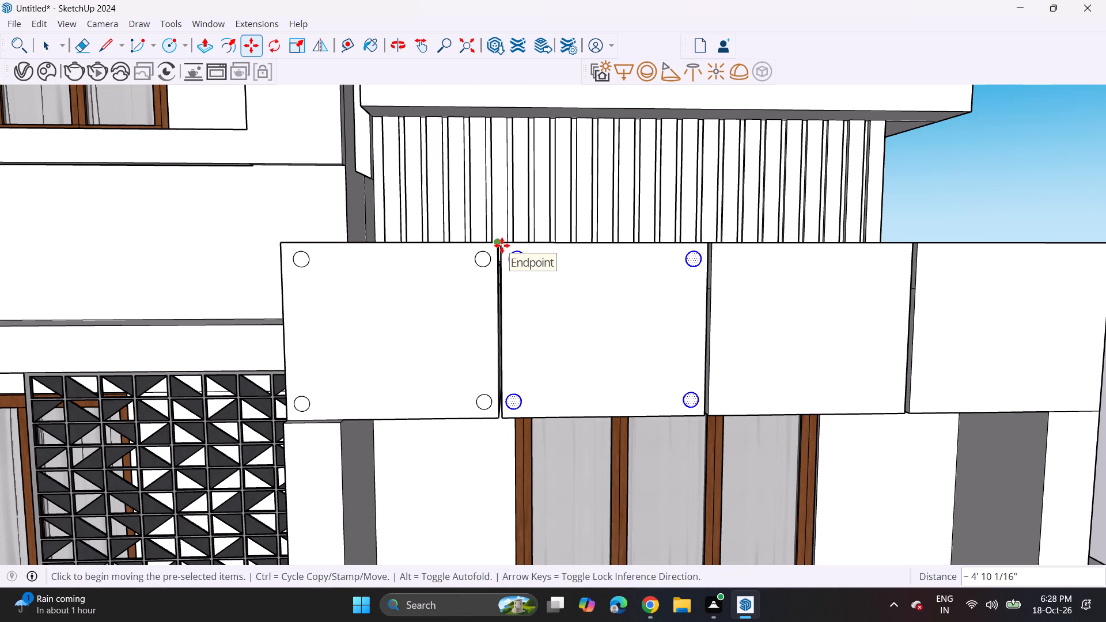
pyautogui.click(502, 241)
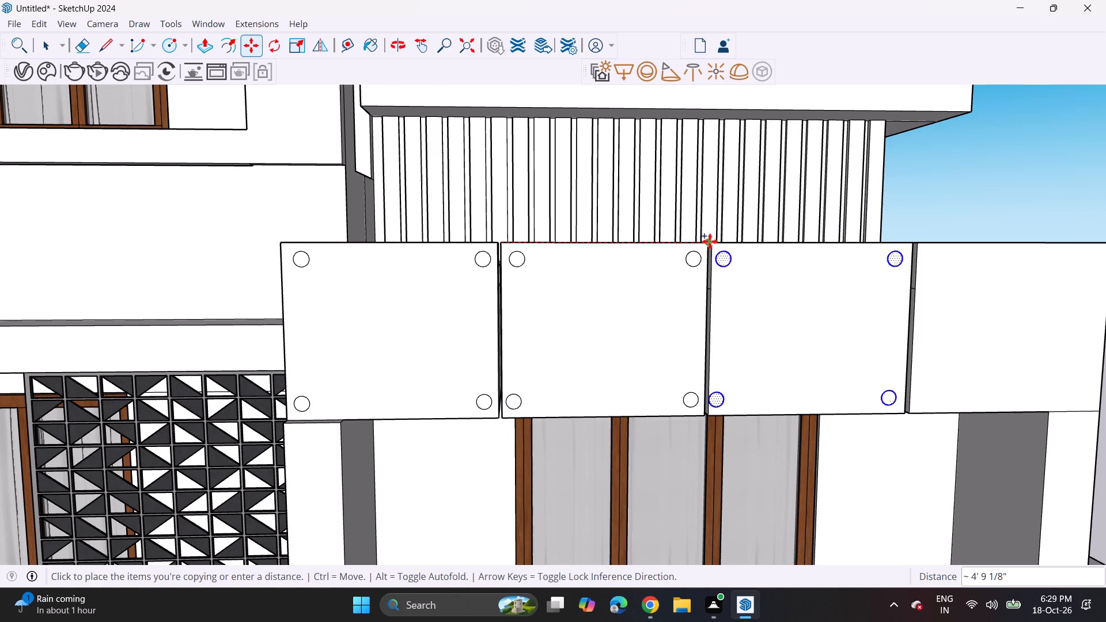
pyautogui.click(710, 241)
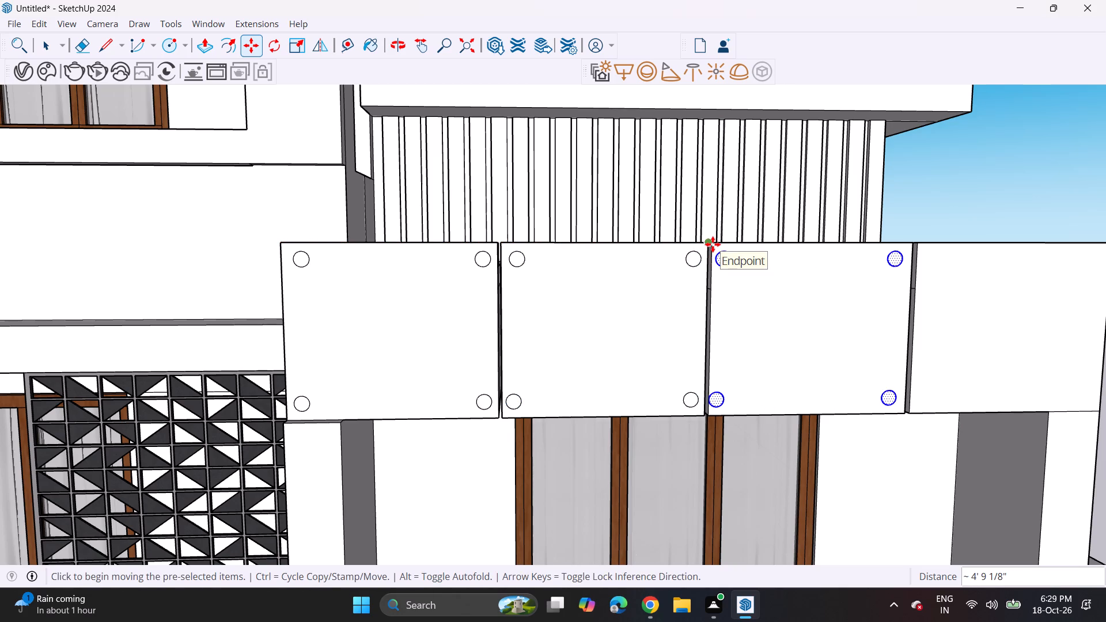
# Undo all the corner circles drawn and copied on the fronts of the projecting boxes.
pyautogui.hotkey('ctrl', 'z')
pyautogui.press('space')
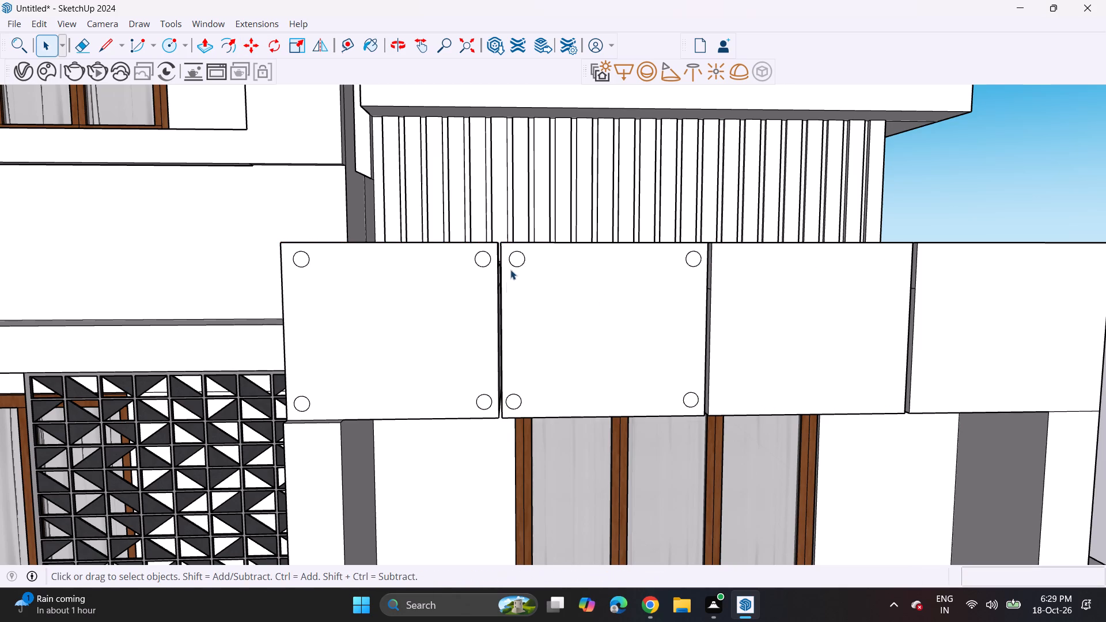
pyautogui.scroll(-13, 514, 272)
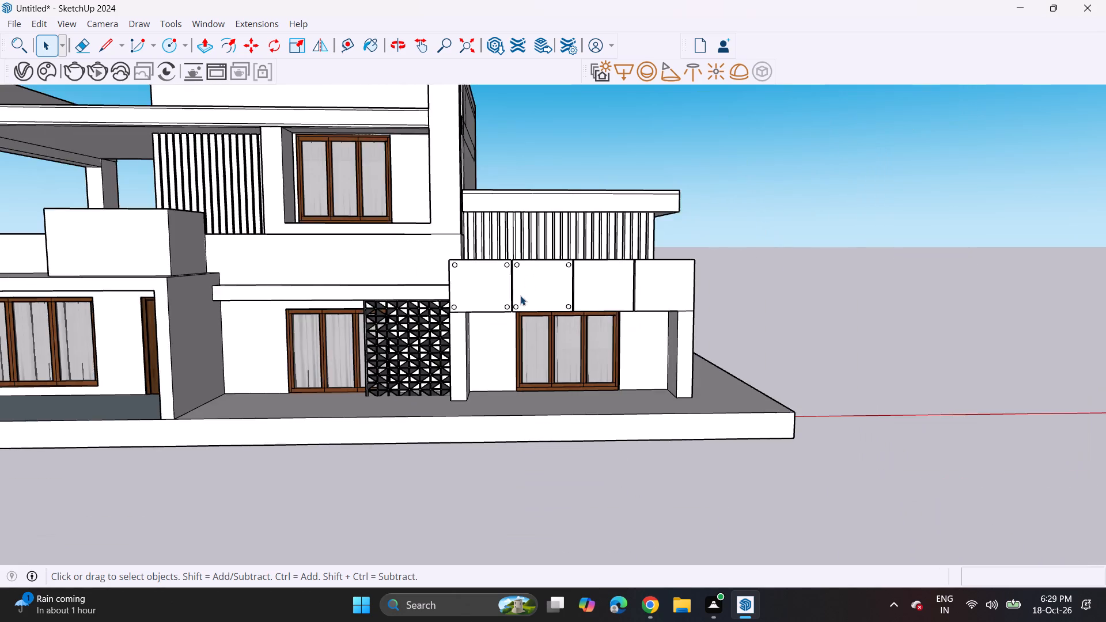
pyautogui.scroll(-3, 520, 295)
pyautogui.keyDown('shift'); pyautogui.moveTo(516, 298); pyautogui.dragTo(685, 345, button='middle'); pyautogui.keyUp('shift')
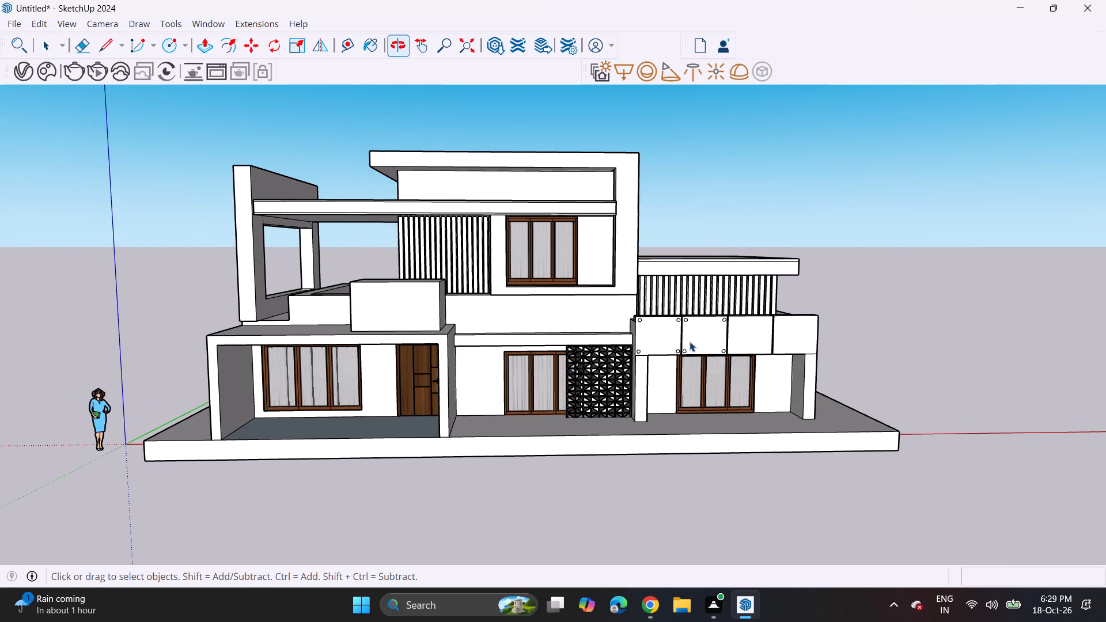
pyautogui.hotkey('ctrl', 'z')
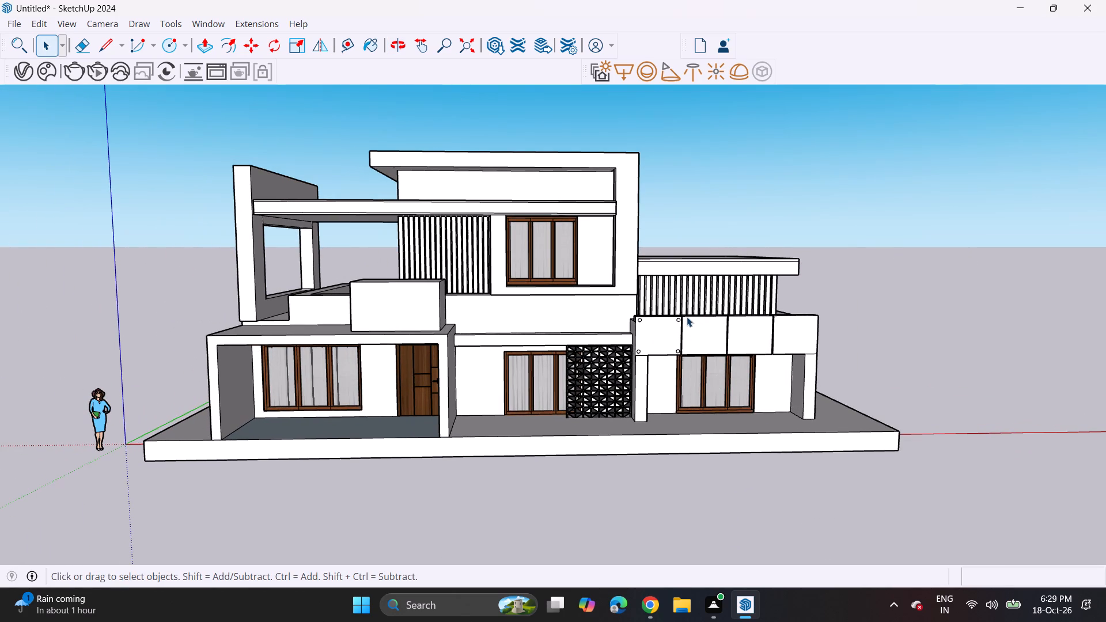
pyautogui.hotkey('ctrl', 'z')
pyautogui.hotkey('ctrl', 'z')
pyautogui.hotkey('ctrl', 'z')
pyautogui.hotkey('ctrl', 'z')
# Draw a circle of about 1 1/8" radius on the first box's front face, in the upper corner nearest the jali screen.
pyautogui.scroll(5, 642, 316)
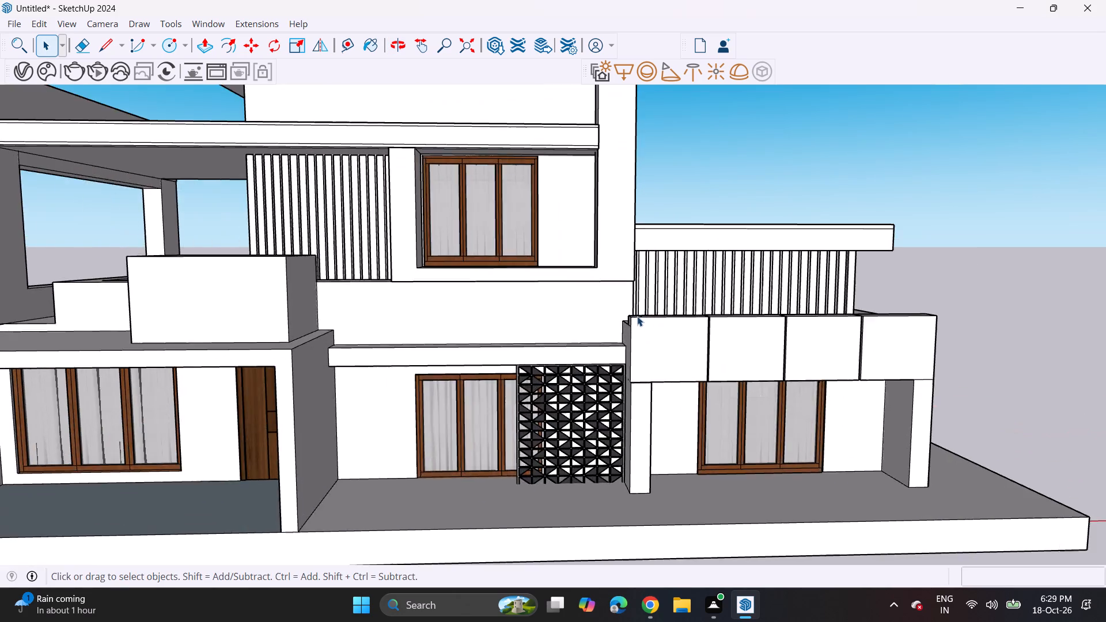
pyautogui.scroll(16, 637, 316)
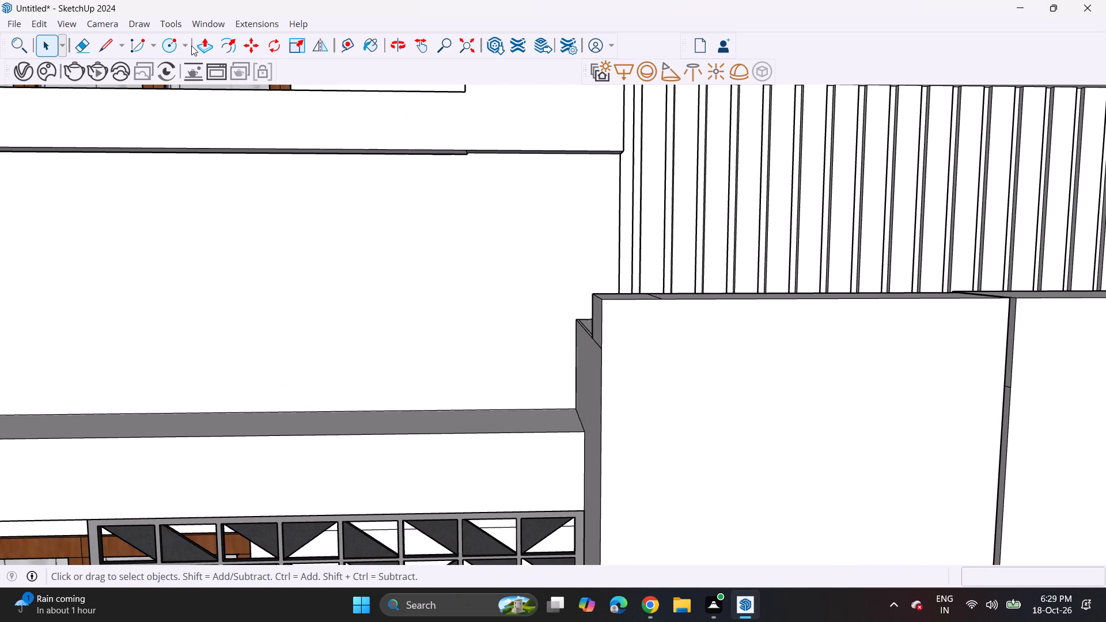
pyautogui.click(166, 45)
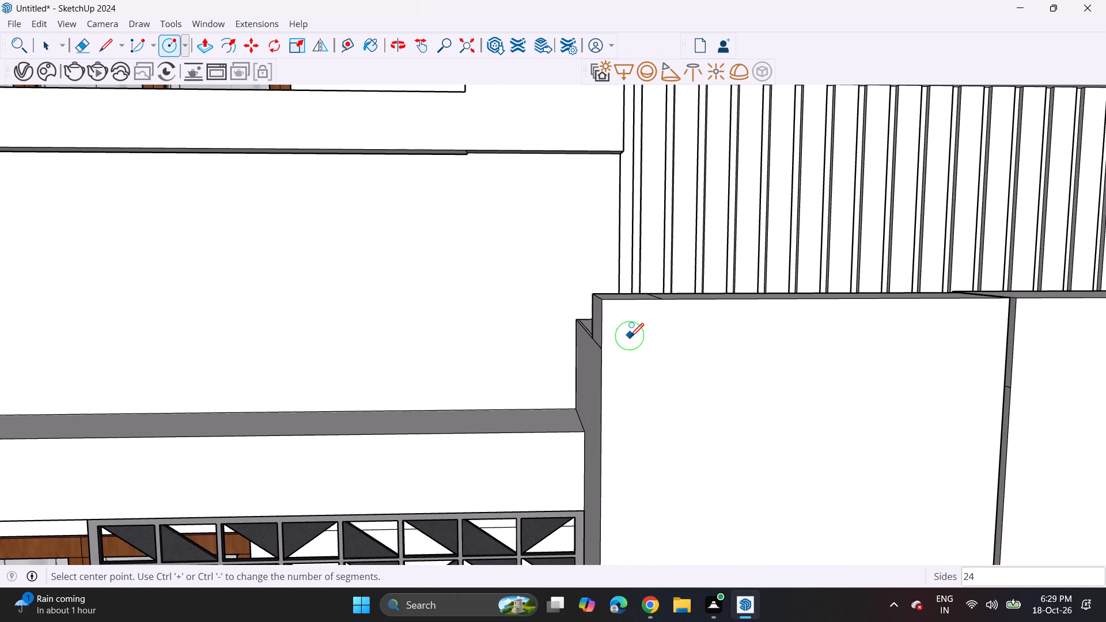
pyautogui.click(630, 336)
pyautogui.click(638, 339)
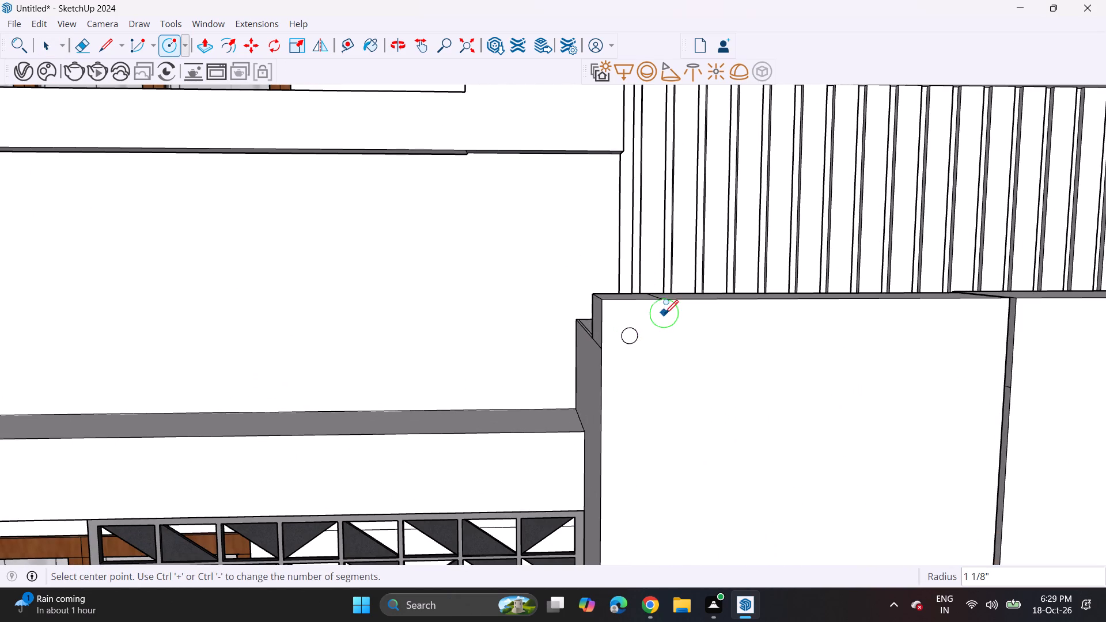
pyautogui.scroll(-16, 665, 312)
pyautogui.press('space')
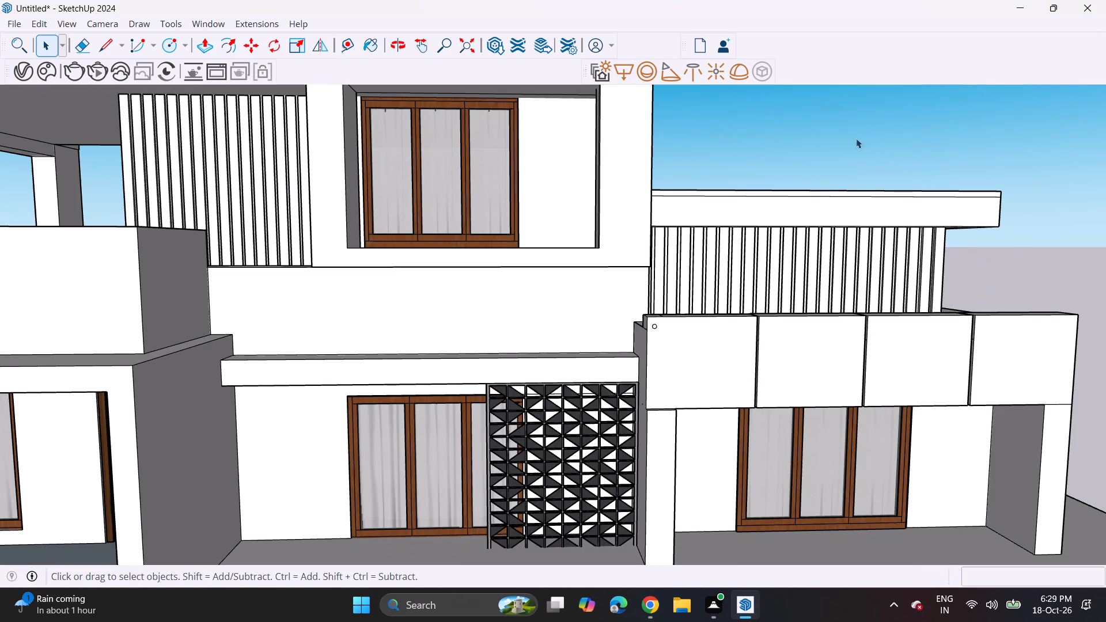
# Copy the circle to the first box front's other three corners, about 4' 3" across, 3' 4" down and 4' 4" back across.
pyautogui.keyDown('shift'); pyautogui.moveTo(777, 293); pyautogui.dragTo(546, 249, button='middle'); pyautogui.keyUp('shift')
pyautogui.scroll(5, 259, 284)
pyautogui.scroll(4, 421, 272)
pyautogui.keyDown('shift'); pyautogui.moveTo(497, 283); pyautogui.dragTo(447, 268, button='middle'); pyautogui.keyUp('shift')
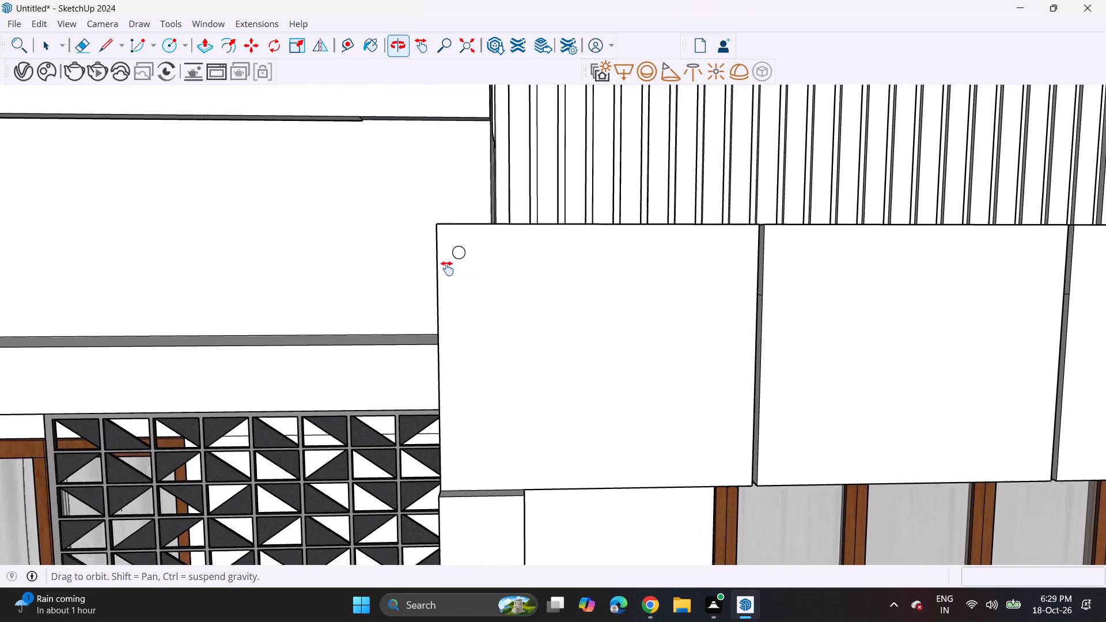
pyautogui.keyDown('shift'); pyautogui.moveTo(447, 268); pyautogui.dragTo(439, 264, button='middle'); pyautogui.keyUp('shift')
pyautogui.doubleClick(452, 249)
pyautogui.press('m')
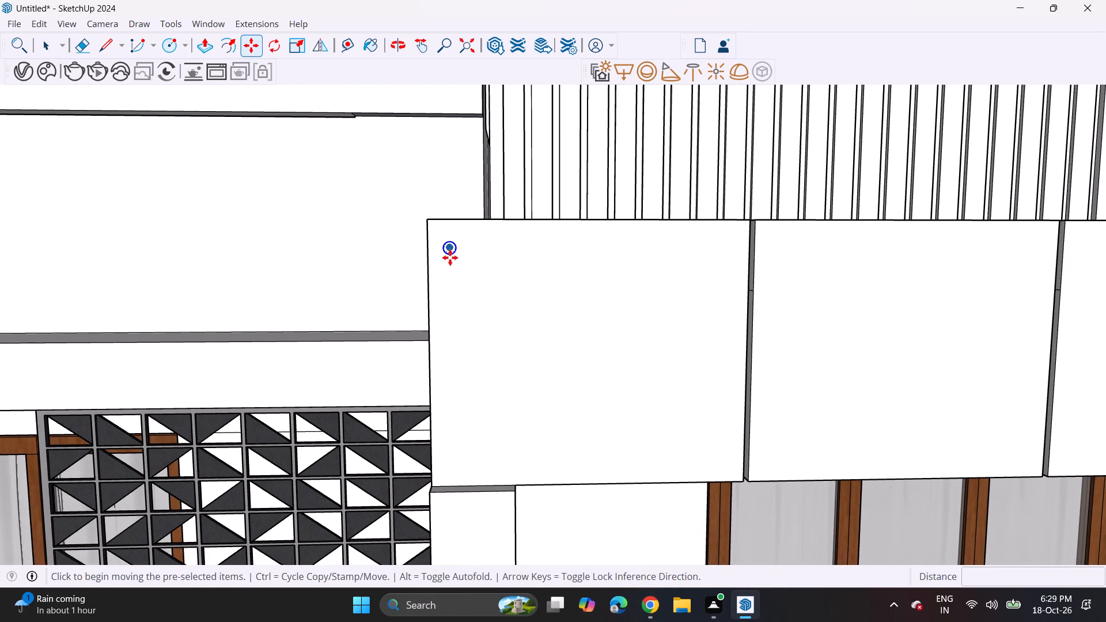
pyautogui.click(449, 251)
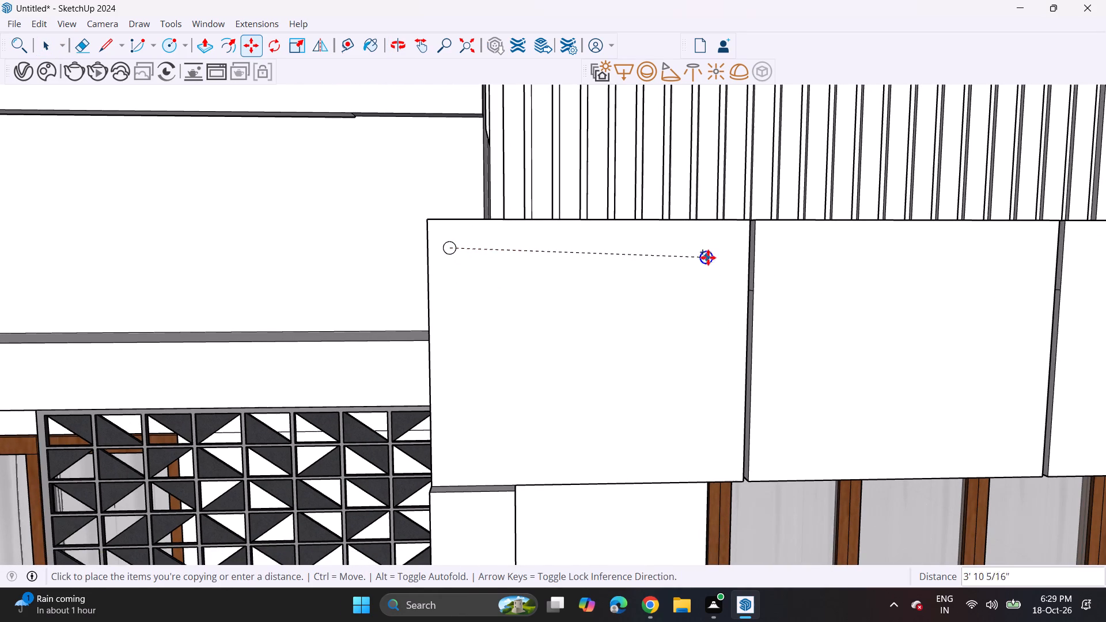
pyautogui.click(733, 252)
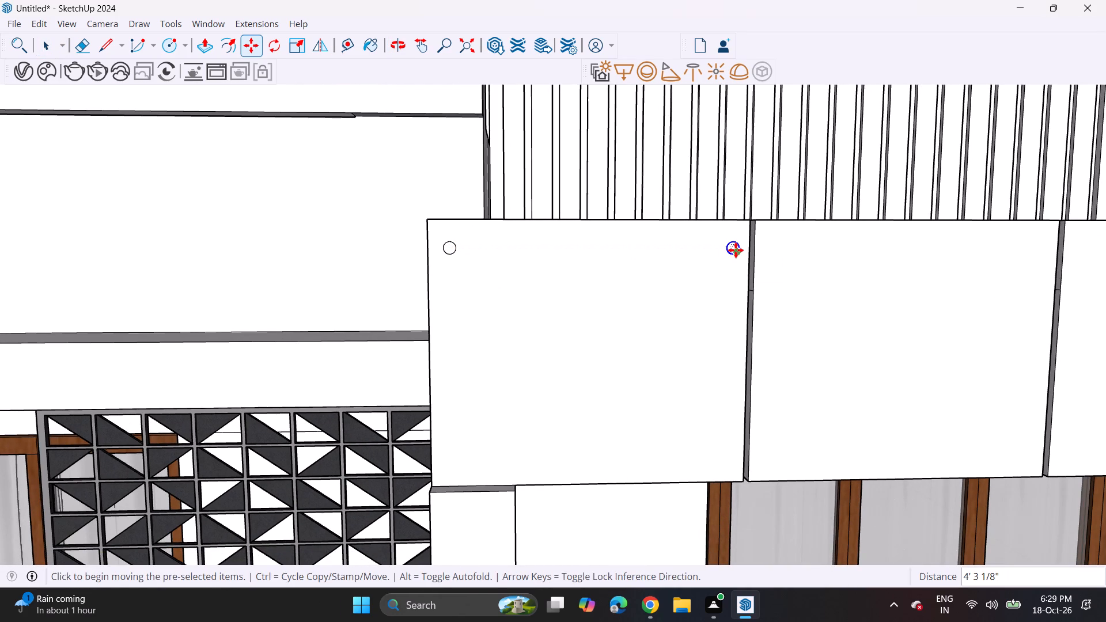
pyautogui.click(735, 251)
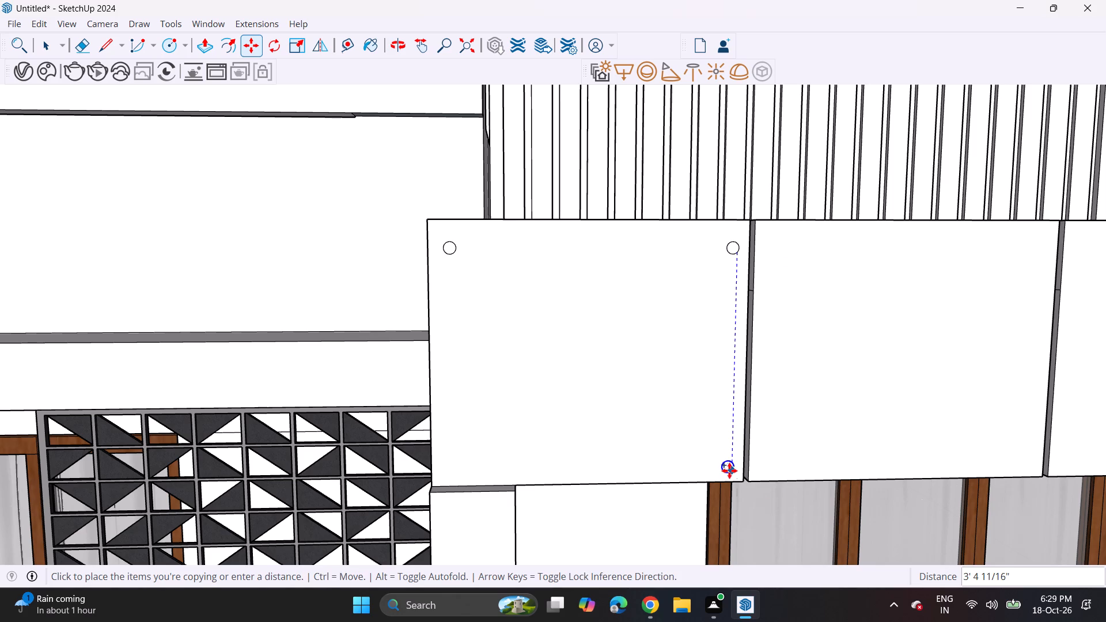
pyautogui.click(729, 468)
pyautogui.click(733, 471)
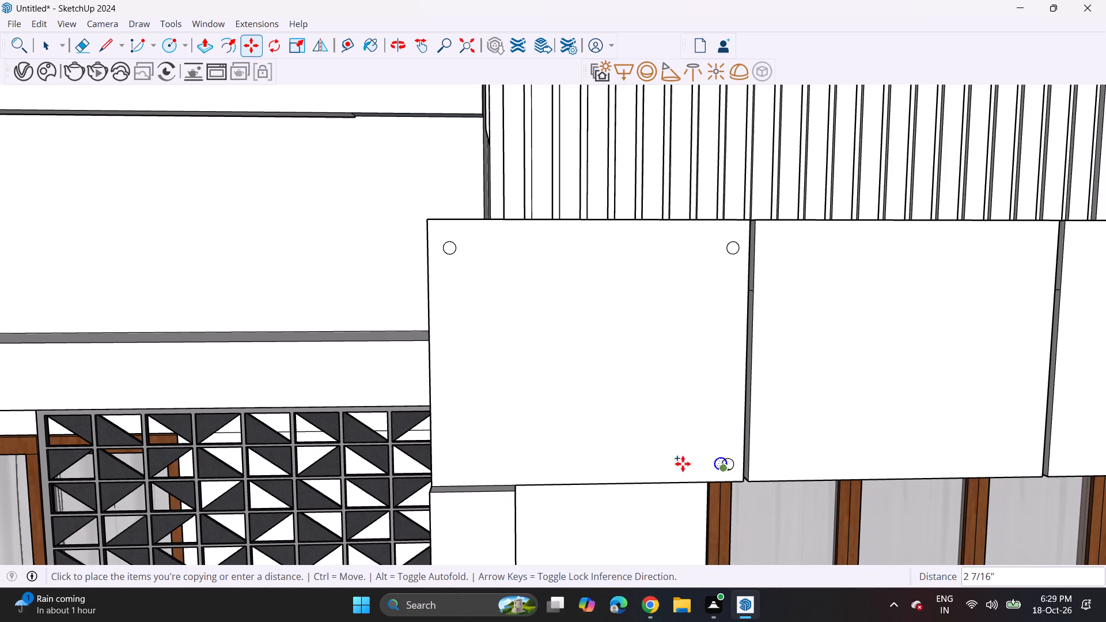
pyautogui.click(450, 469)
pyautogui.press('space')
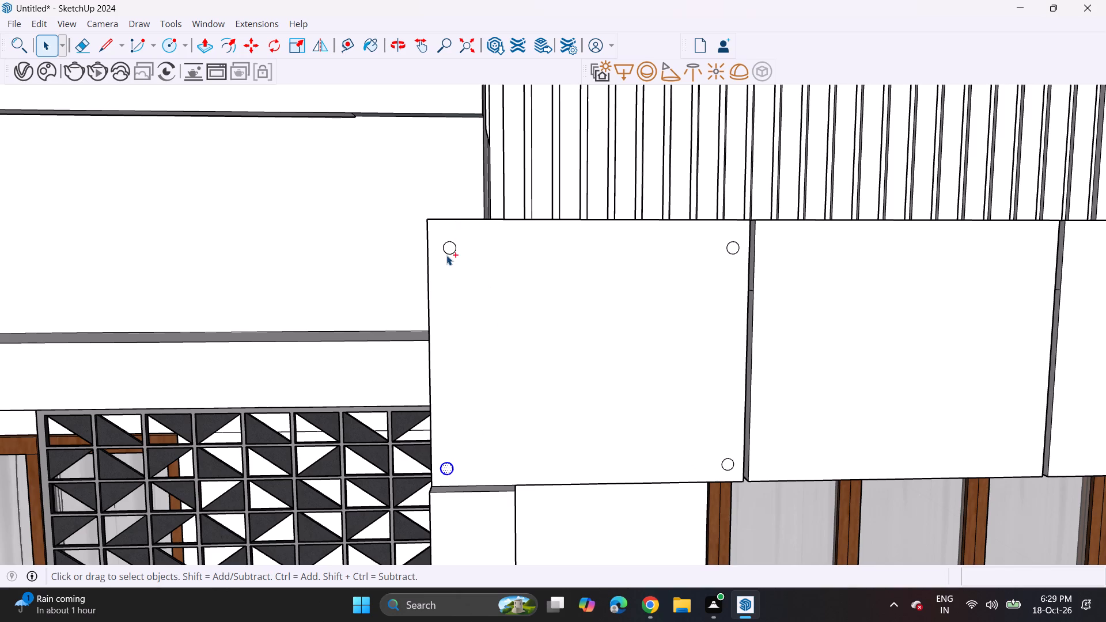
# Copy all four corner circles from the first box's front onto the second box, offset about 4' 11".
pyautogui.keyDown('ctrl'); pyautogui.doubleClick(450, 246); pyautogui.keyUp('ctrl')
pyautogui.keyDown('ctrl'); pyautogui.click(730, 252); pyautogui.keyUp('ctrl')
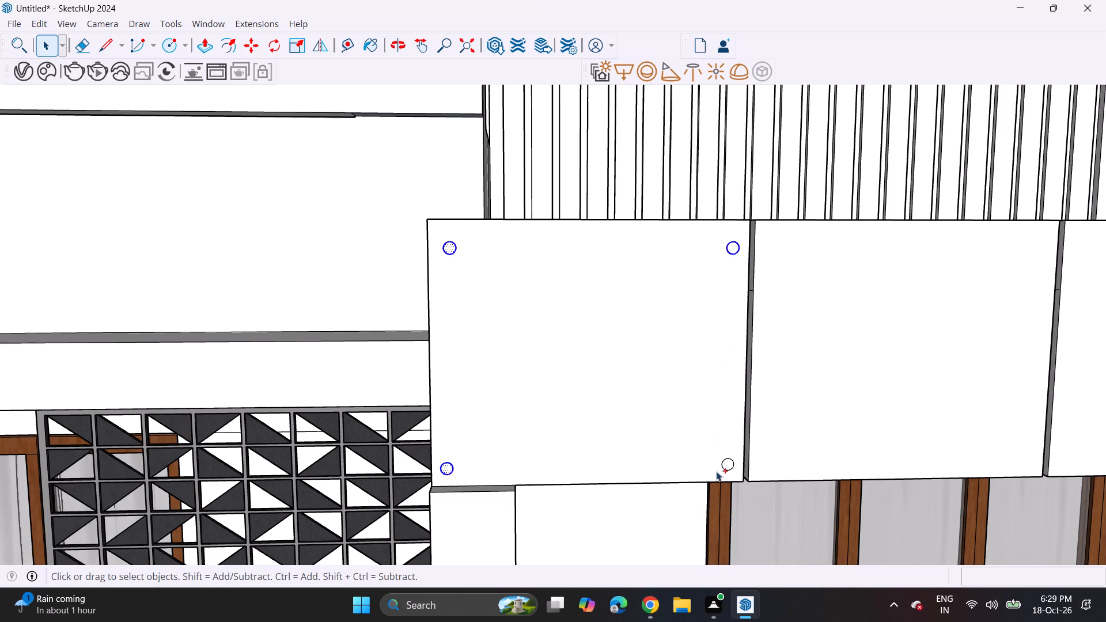
pyautogui.keyDown('ctrl'); pyautogui.doubleClick(728, 465); pyautogui.keyUp('ctrl')
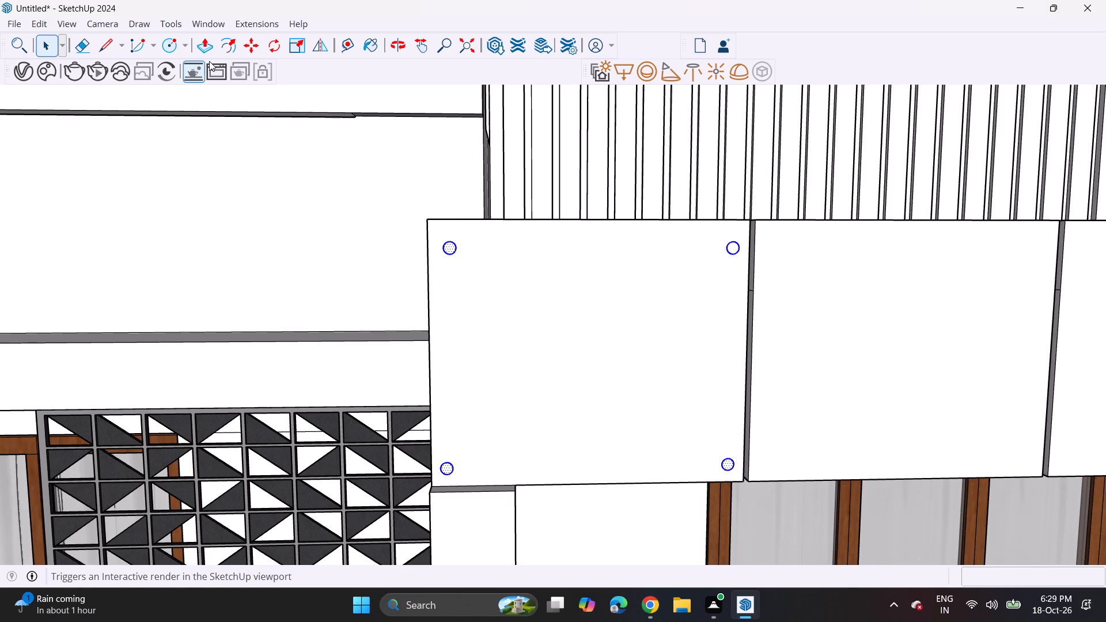
pyautogui.click(241, 41)
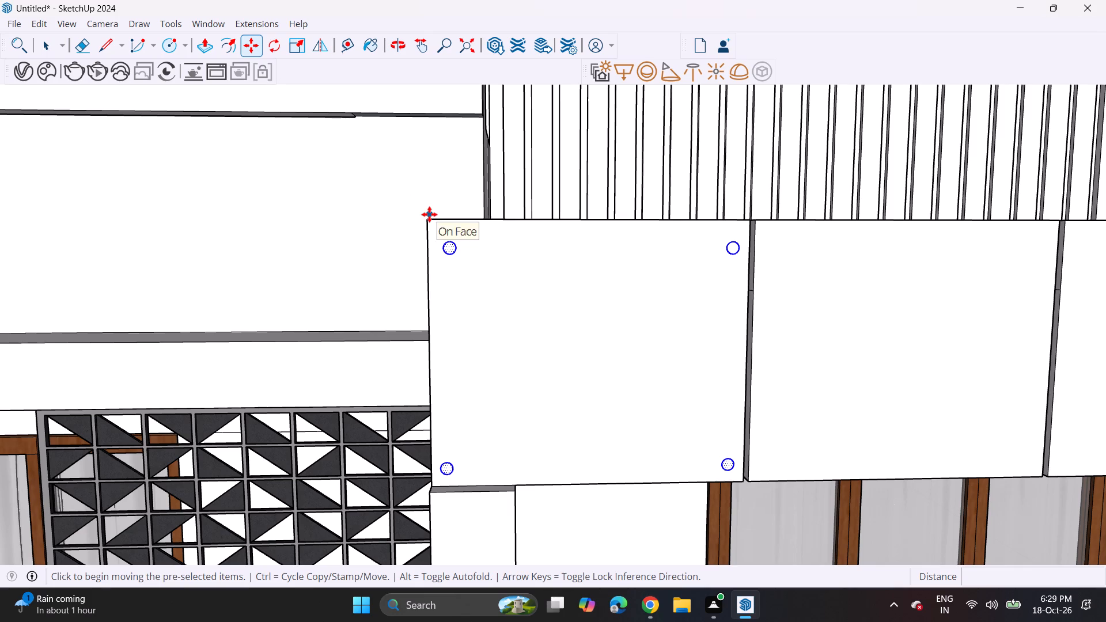
pyautogui.click(429, 221)
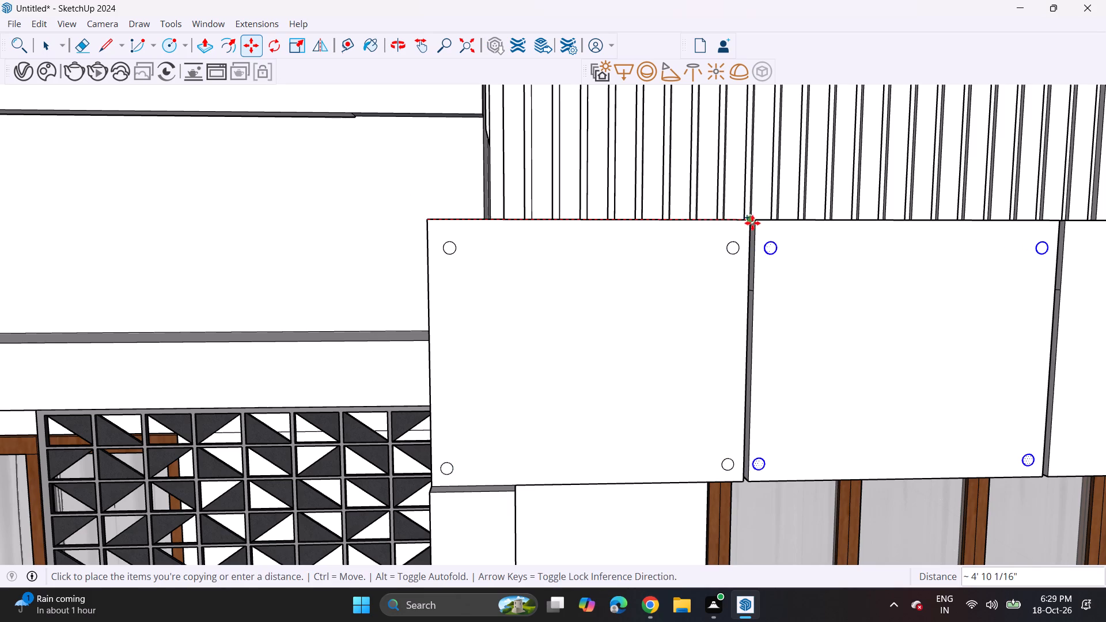
pyautogui.click(757, 221)
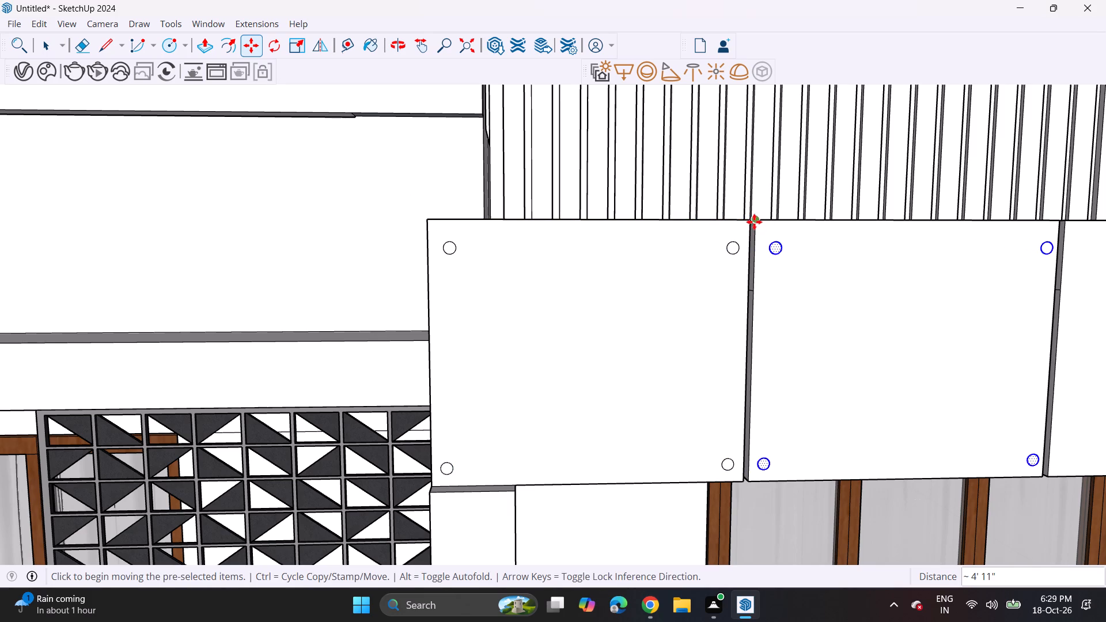
# Copy the four circles onto the third and fourth projecting boxes, offset about 4' 10" each time.
pyautogui.click(754, 222)
pyautogui.keyDown('shift'); pyautogui.moveTo(766, 229); pyautogui.dragTo(0, 119, button='middle'); pyautogui.keyUp('shift')
pyautogui.keyDown('shift'); pyautogui.moveTo(0, 119); pyautogui.dragTo(29, 141, button='middle'); pyautogui.keyUp('shift')
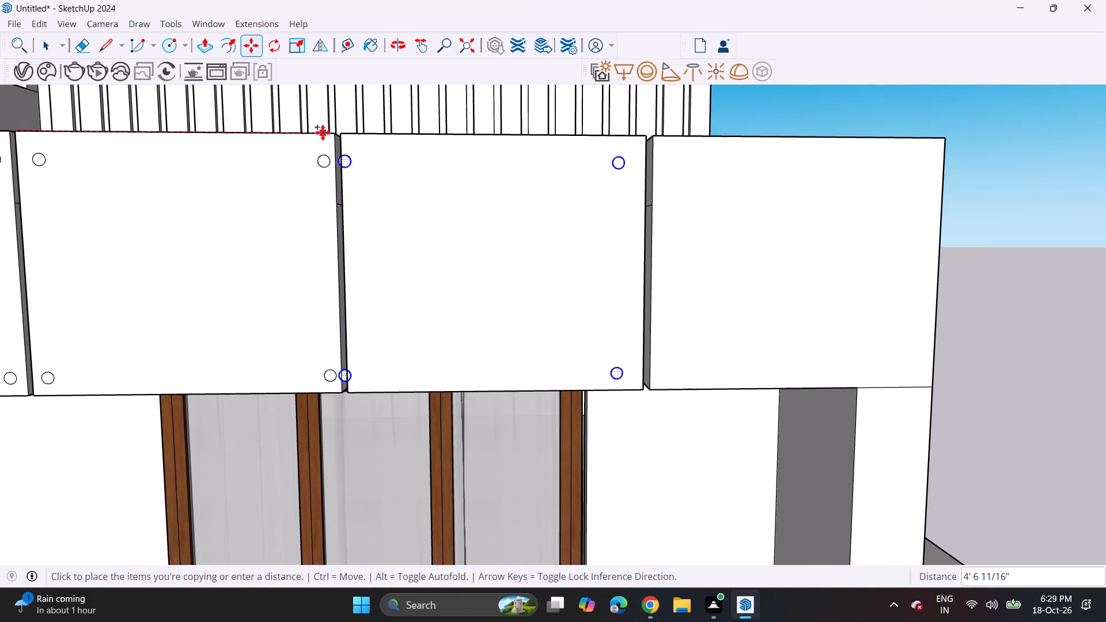
pyautogui.click(343, 133)
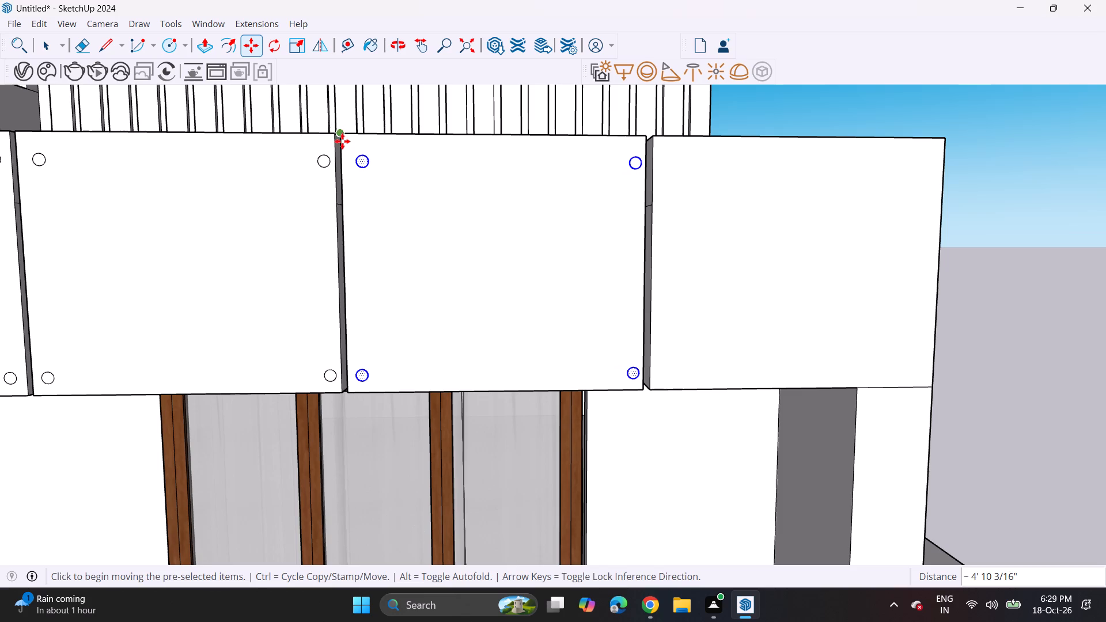
pyautogui.click(342, 140)
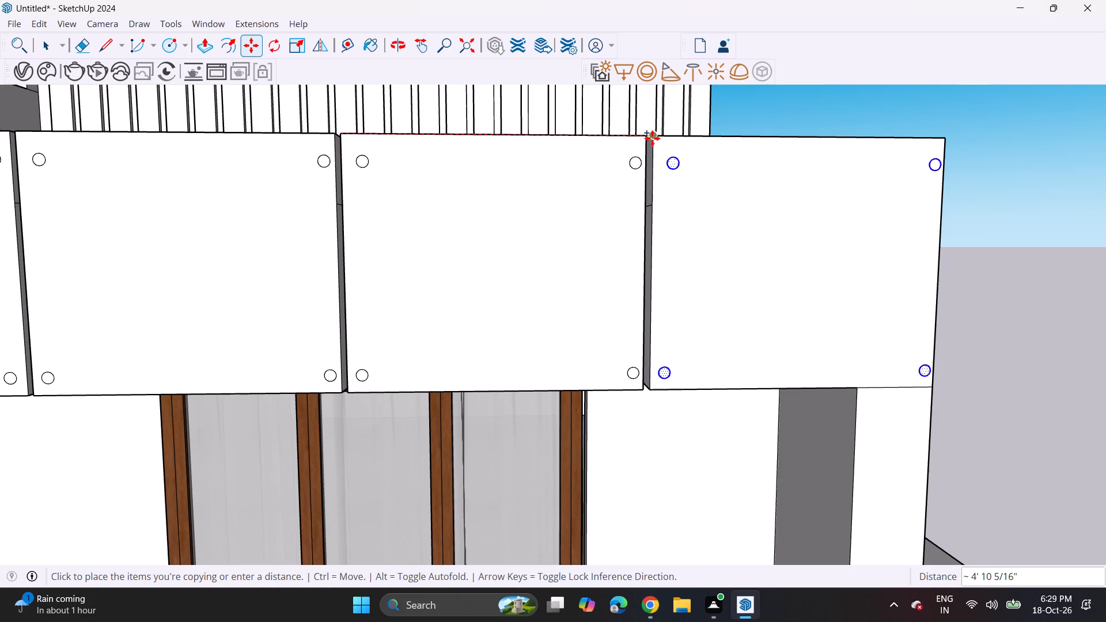
pyautogui.click(656, 138)
pyautogui.press('space')
pyautogui.scroll(-1, 1001, 242)
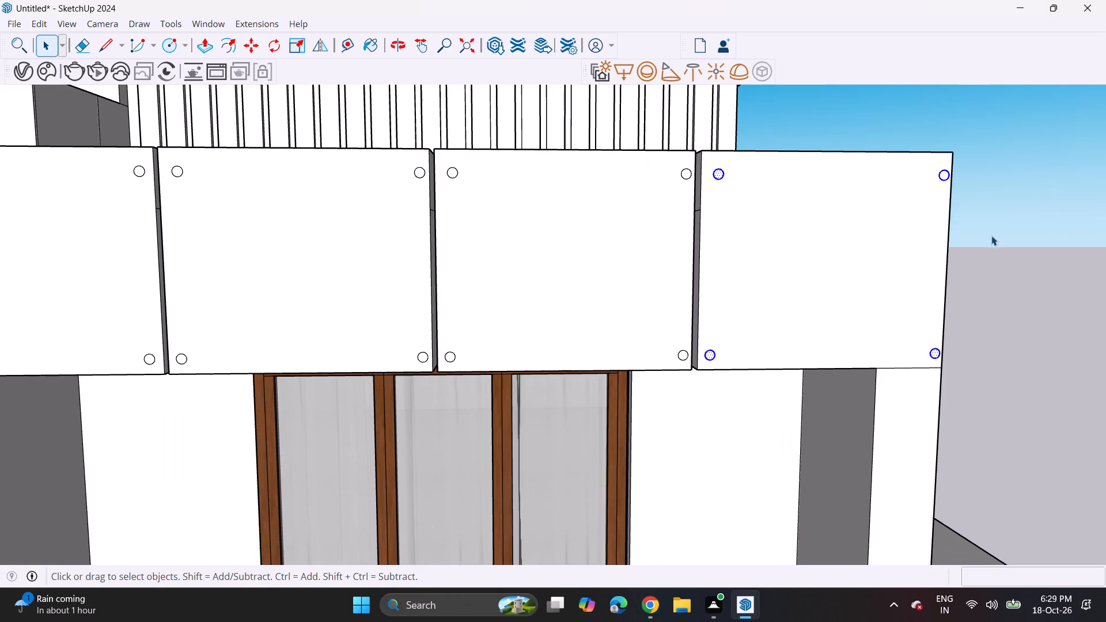
pyautogui.click(990, 234)
# Extrude the first box's upper corner circle nearest the jali screen outward by about 1 7/8".
pyautogui.scroll(-7, 984, 227)
pyautogui.keyDown('shift'); pyautogui.moveTo(790, 175); pyautogui.dragTo(571, 221, button='middle'); pyautogui.keyUp('shift')
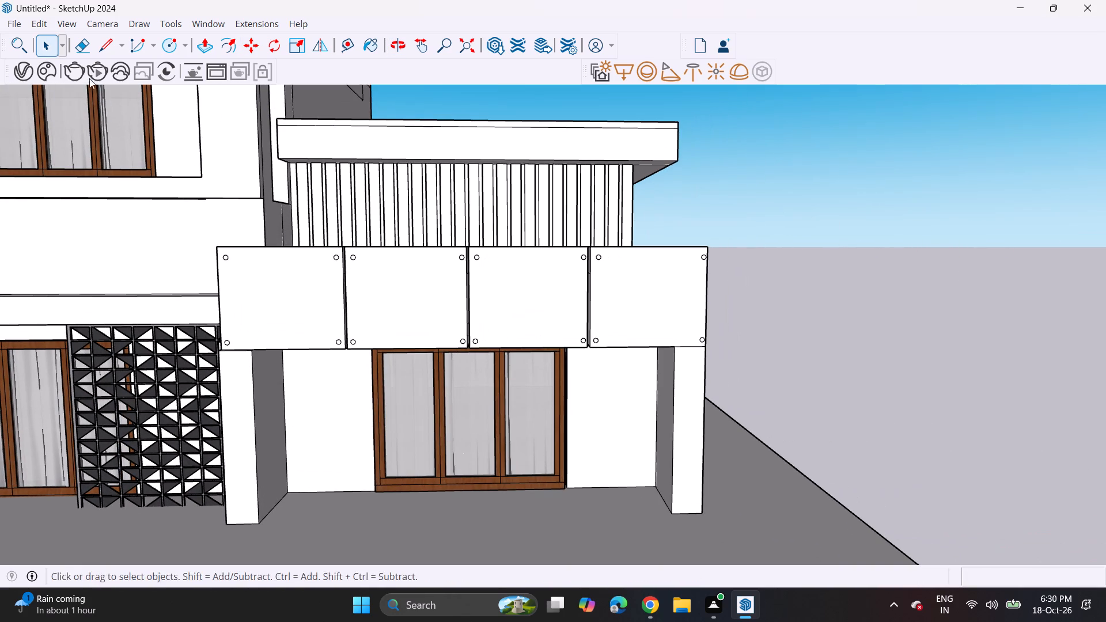
pyautogui.click(200, 42)
pyautogui.moveTo(204, 310); pyautogui.dragTo(204, 315, button='middle')
pyautogui.scroll(5, 263, 214)
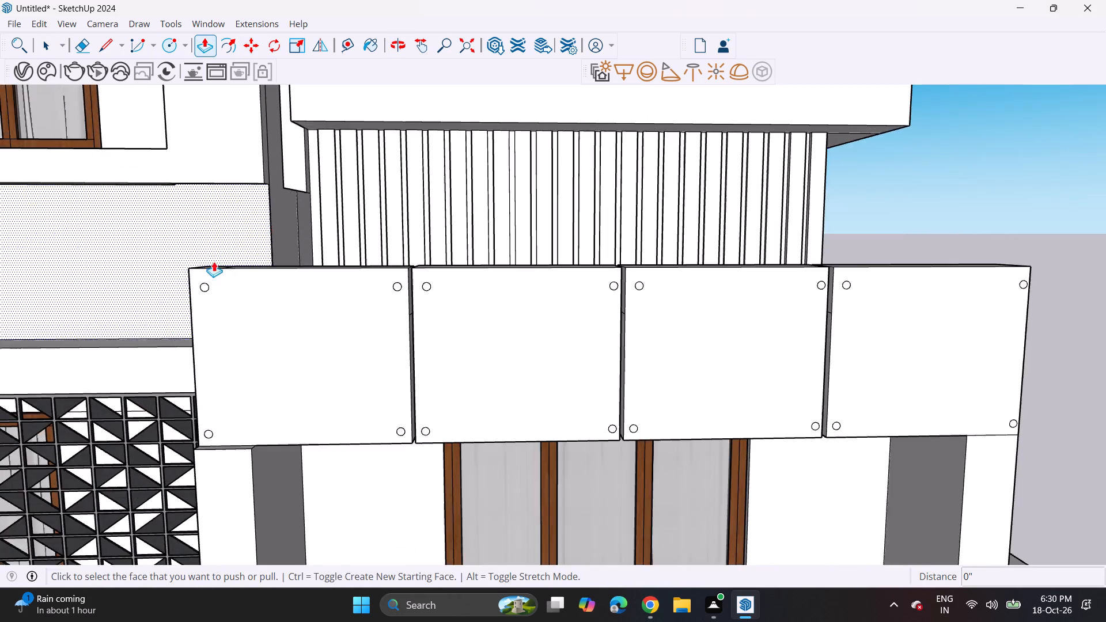
pyautogui.scroll(11, 215, 271)
pyautogui.scroll(13, 207, 289)
pyautogui.click(188, 303)
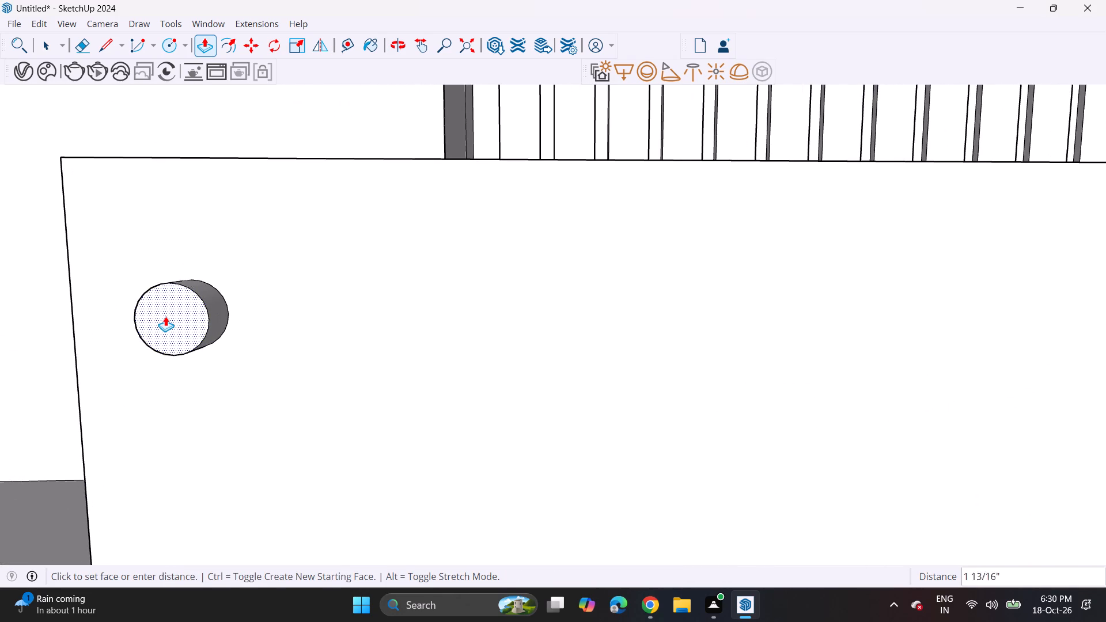
pyautogui.click(165, 316)
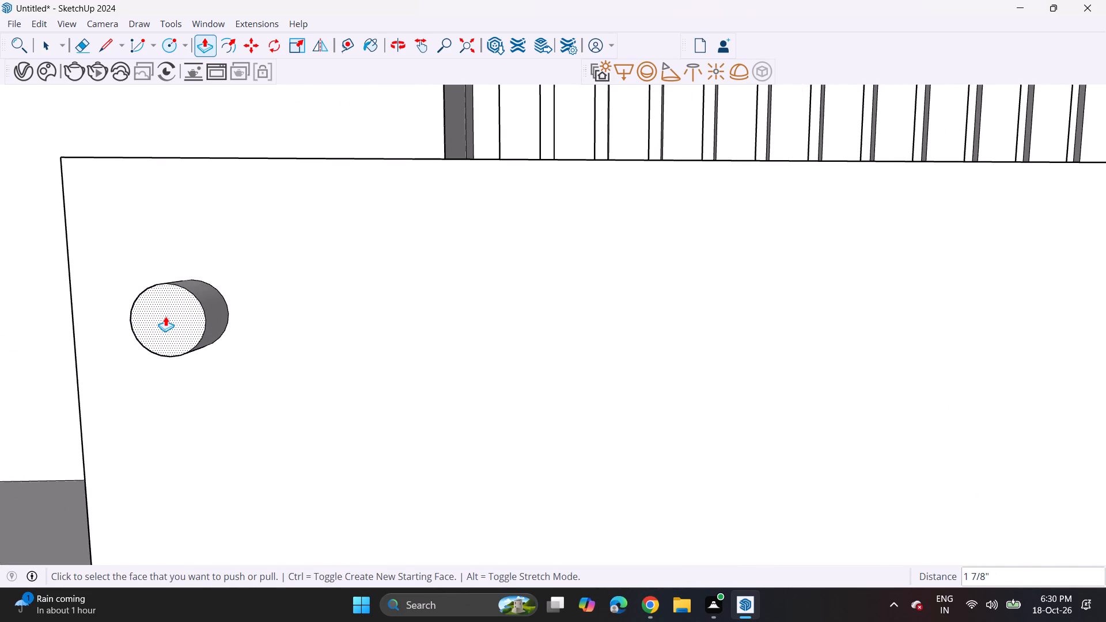
# Extrude the other three corner circles on the first box's front by the same 1 7/8".
pyautogui.scroll(-13, 165, 316)
pyautogui.keyDown('shift'); pyautogui.moveTo(225, 367); pyautogui.dragTo(298, 96, button='middle'); pyautogui.keyUp('shift')
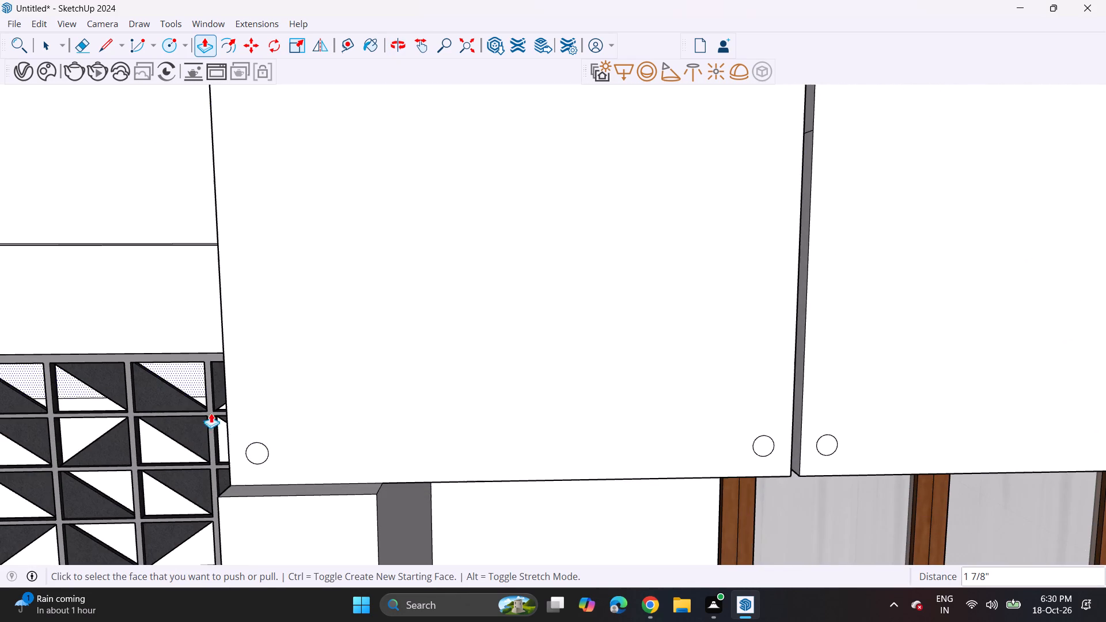
pyautogui.doubleClick(261, 452)
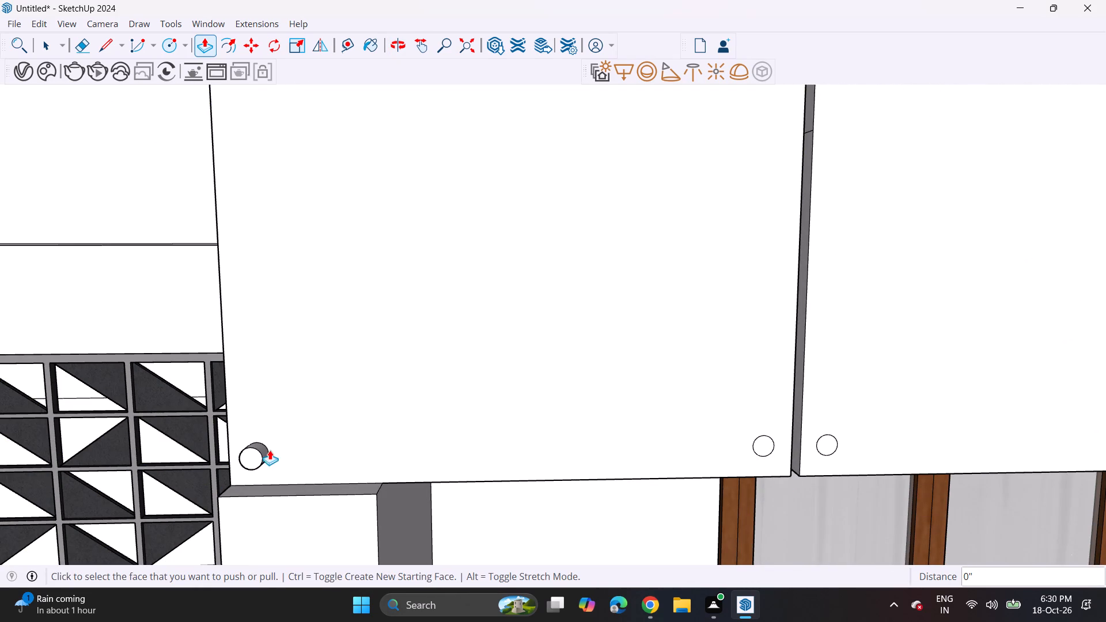
pyautogui.doubleClick(759, 443)
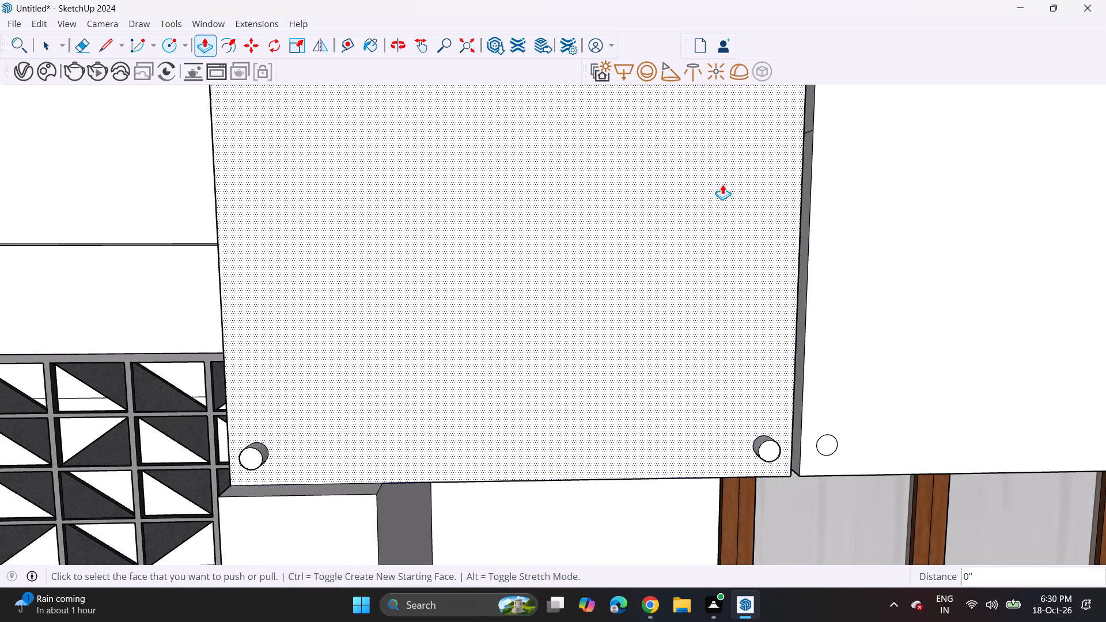
pyautogui.keyDown('shift'); pyautogui.moveTo(722, 184); pyautogui.dragTo(598, 395, button='middle'); pyautogui.keyUp('shift')
pyautogui.doubleClick(654, 264)
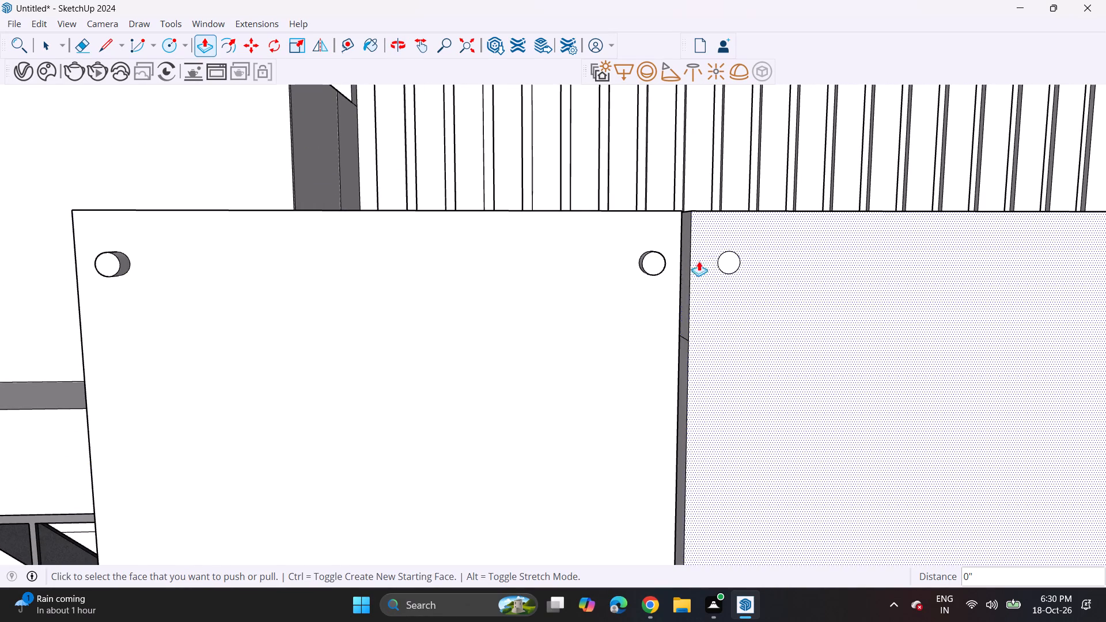
# Extrude the second box's two corner circles nearest the first box outward by the same 1 7/8".
pyautogui.doubleClick(728, 265)
pyautogui.moveTo(716, 307); pyautogui.dragTo(606, 120, button='middle')
pyautogui.scroll(-4, 576, 240)
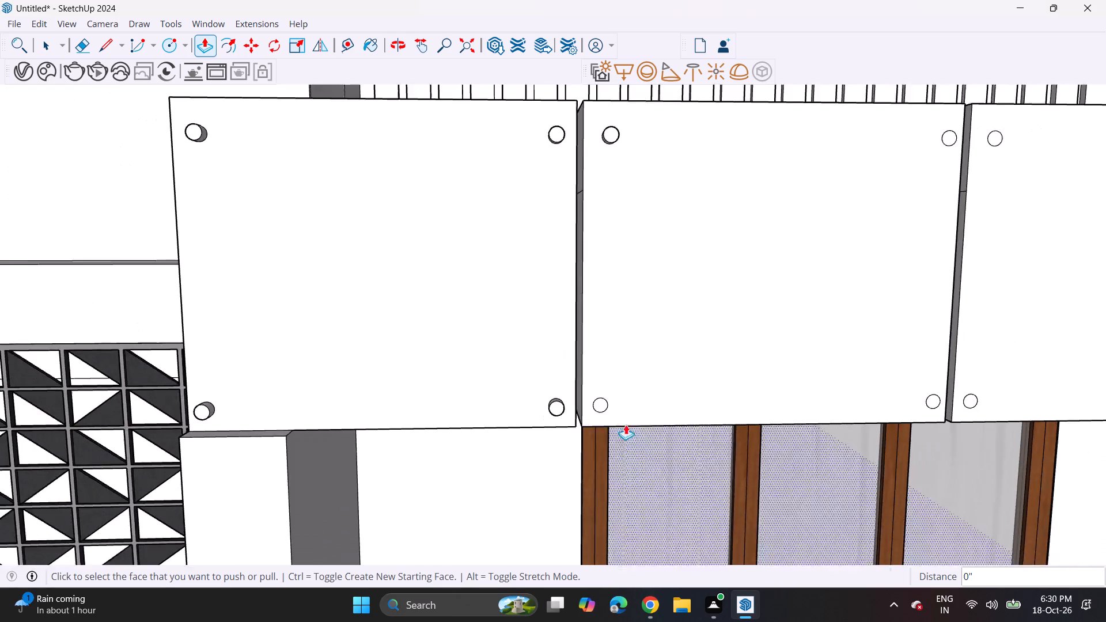
pyautogui.scroll(5, 613, 390)
pyautogui.doubleClick(590, 414)
pyautogui.scroll(-5, 666, 384)
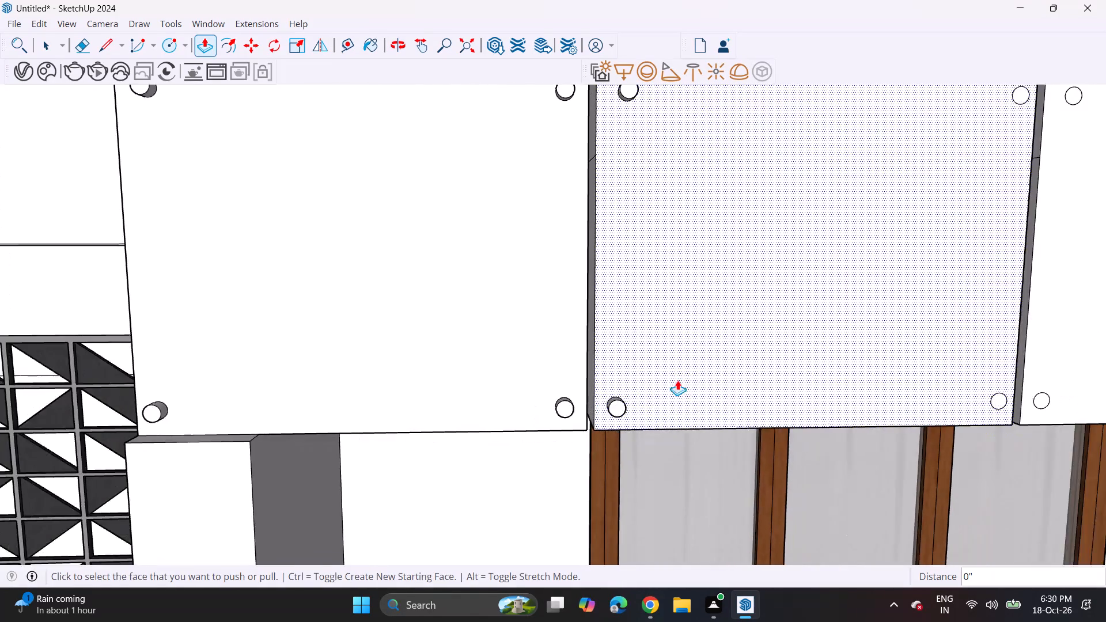
# Extrude the four circles on both sides of the gap between the second and third boxes by the same 1 7/8".
pyautogui.scroll(-4, 677, 380)
pyautogui.keyDown('shift'); pyautogui.moveTo(690, 381); pyautogui.dragTo(302, 388, button='middle'); pyautogui.keyUp('shift')
pyautogui.scroll(5, 473, 414)
pyautogui.scroll(3, 519, 395)
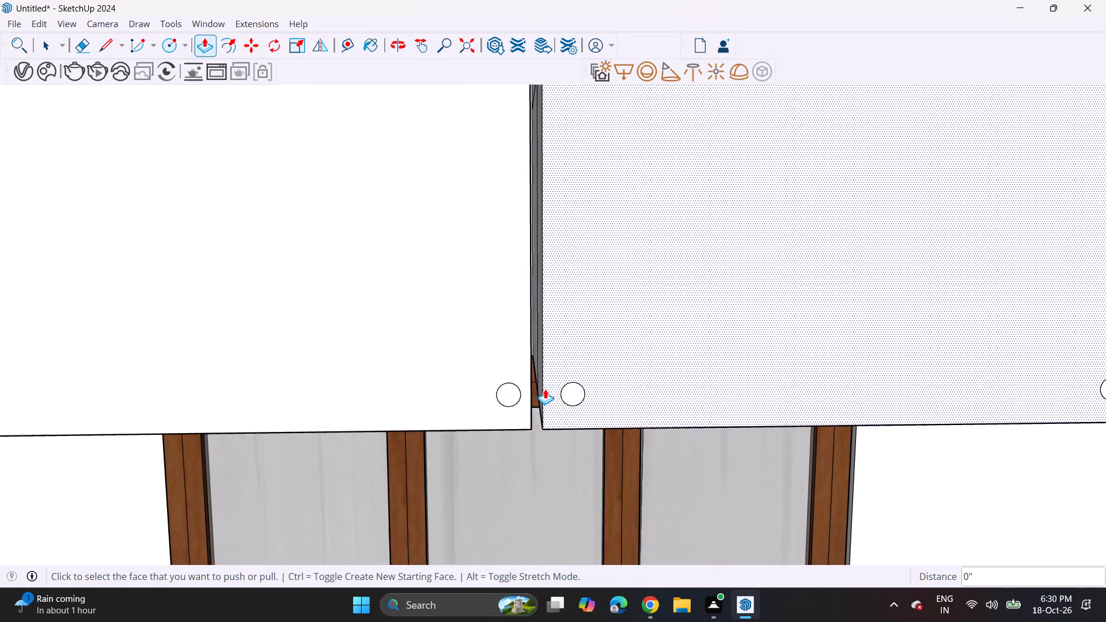
pyautogui.scroll(5, 550, 389)
pyautogui.doubleClick(476, 397)
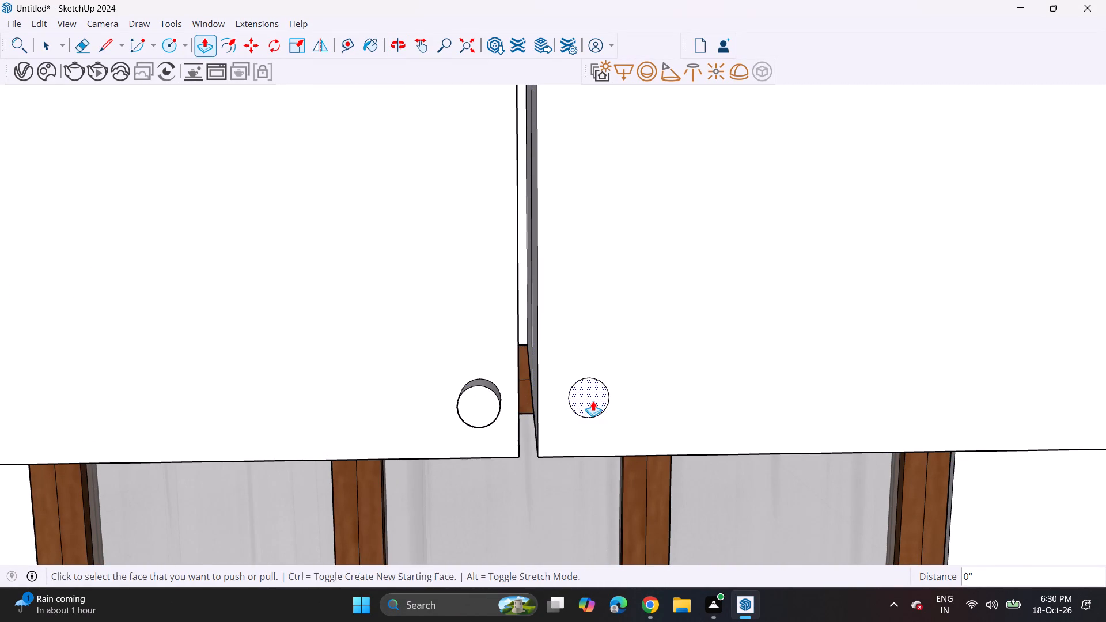
pyautogui.doubleClick(593, 401)
pyautogui.scroll(-9, 578, 271)
pyautogui.moveTo(555, 167); pyautogui.dragTo(552, 439, button='middle')
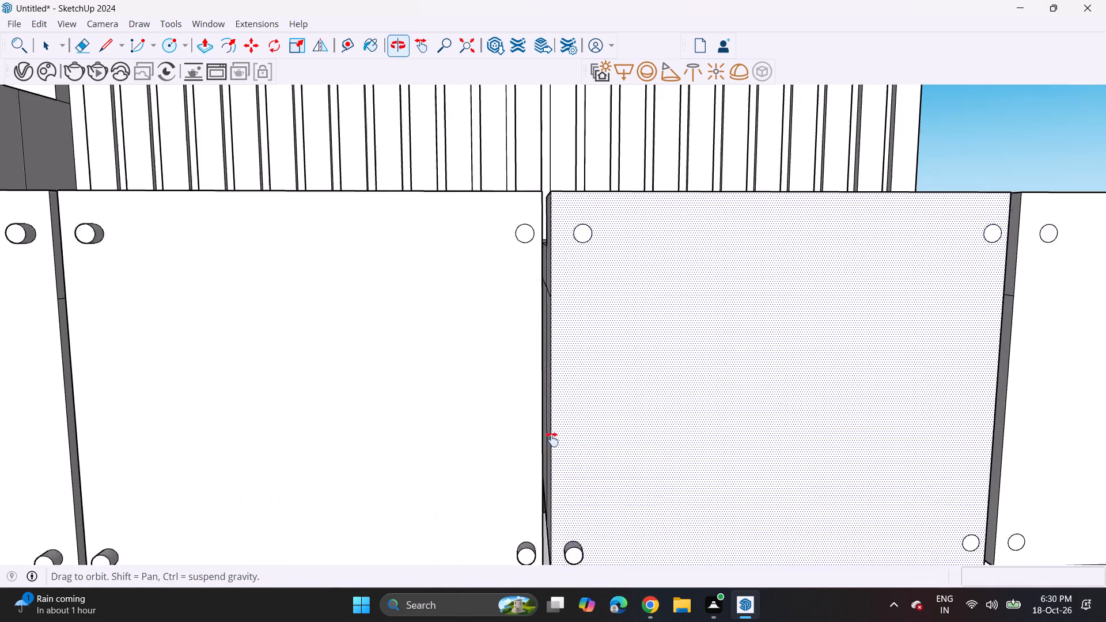
pyautogui.moveTo(552, 439); pyautogui.dragTo(552, 446, button='middle')
pyautogui.doubleClick(586, 270)
pyautogui.doubleClick(521, 270)
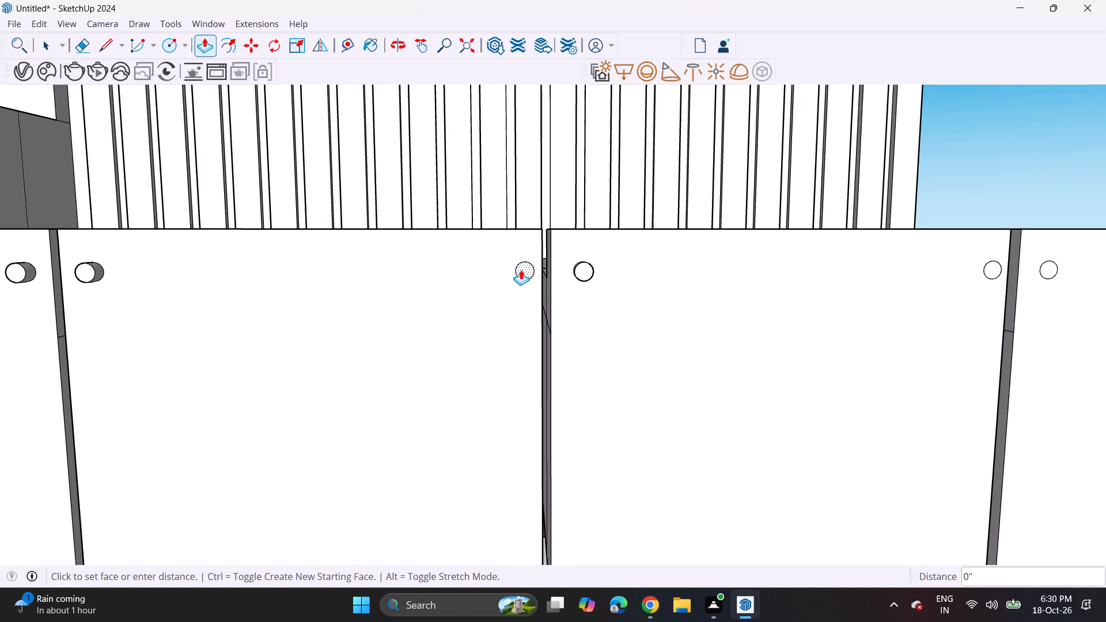
# Extrude the third box's remaining upper circle and both upper circles of the fourth box by the same 1 7/8".
pyautogui.moveTo(718, 303); pyautogui.dragTo(150, 244, button='middle')
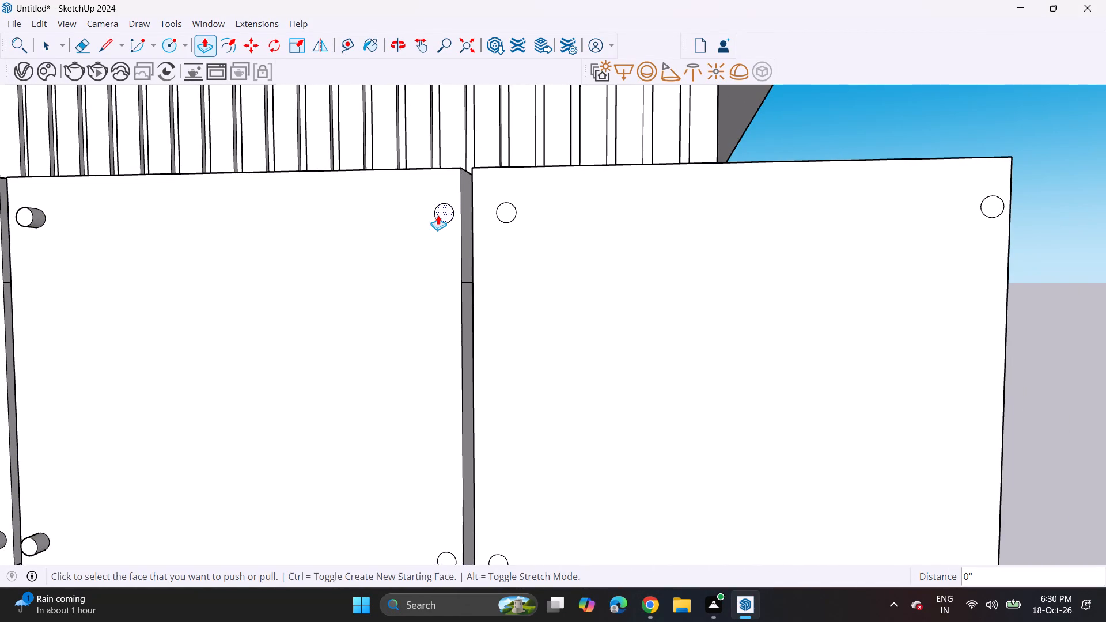
pyautogui.doubleClick(438, 215)
pyautogui.doubleClick(503, 207)
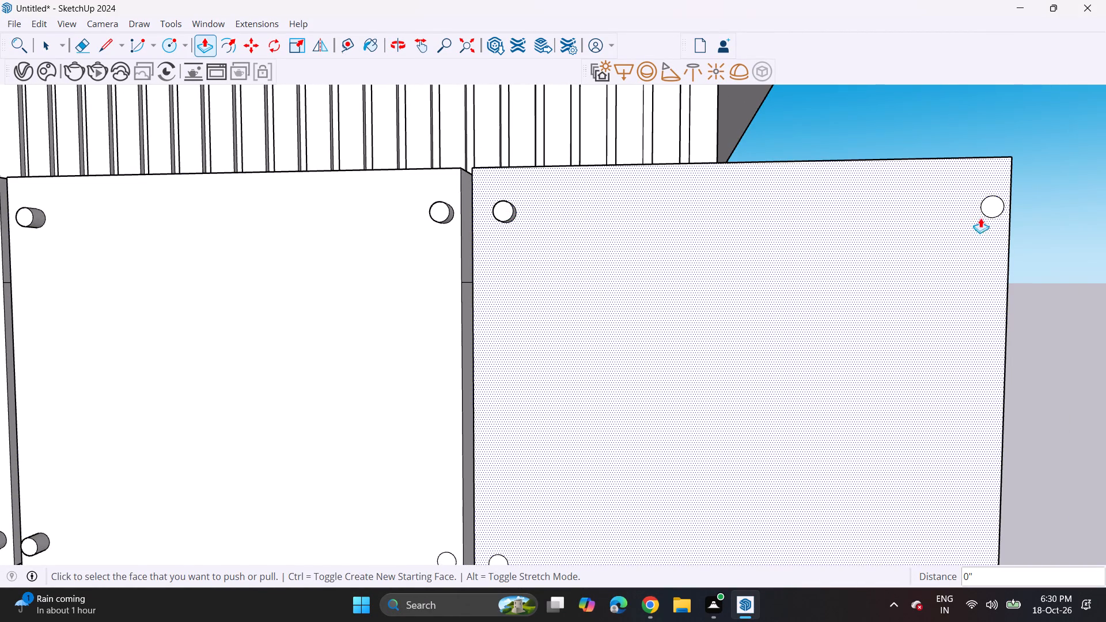
pyautogui.doubleClick(998, 205)
# Extrude both lower circles of the fourth box and the third box's remaining lower circle by the same 1 7/8".
pyautogui.scroll(-3, 880, 304)
pyautogui.keyDown('shift'); pyautogui.moveTo(850, 334); pyautogui.dragTo(835, 222, button='middle'); pyautogui.keyUp('shift')
pyautogui.keyDown('shift'); pyautogui.scroll(1, 842, 251); pyautogui.keyUp('shift')
pyautogui.scroll(5, 998, 395)
pyautogui.doubleClick(657, 527)
pyautogui.scroll(-14, 656, 526)
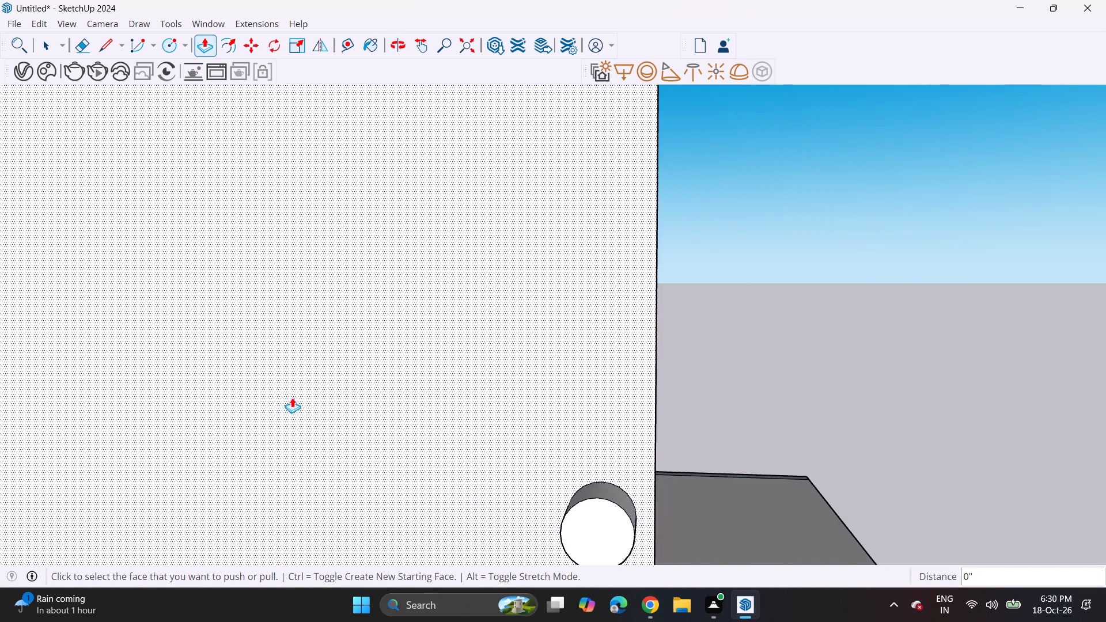
pyautogui.moveTo(276, 402); pyautogui.dragTo(1105, 198, button='middle')
pyautogui.scroll(-4, 5, 268)
pyautogui.keyDown('shift'); pyautogui.moveTo(44, 287); pyautogui.dragTo(617, 363, button='middle'); pyautogui.keyUp('shift')
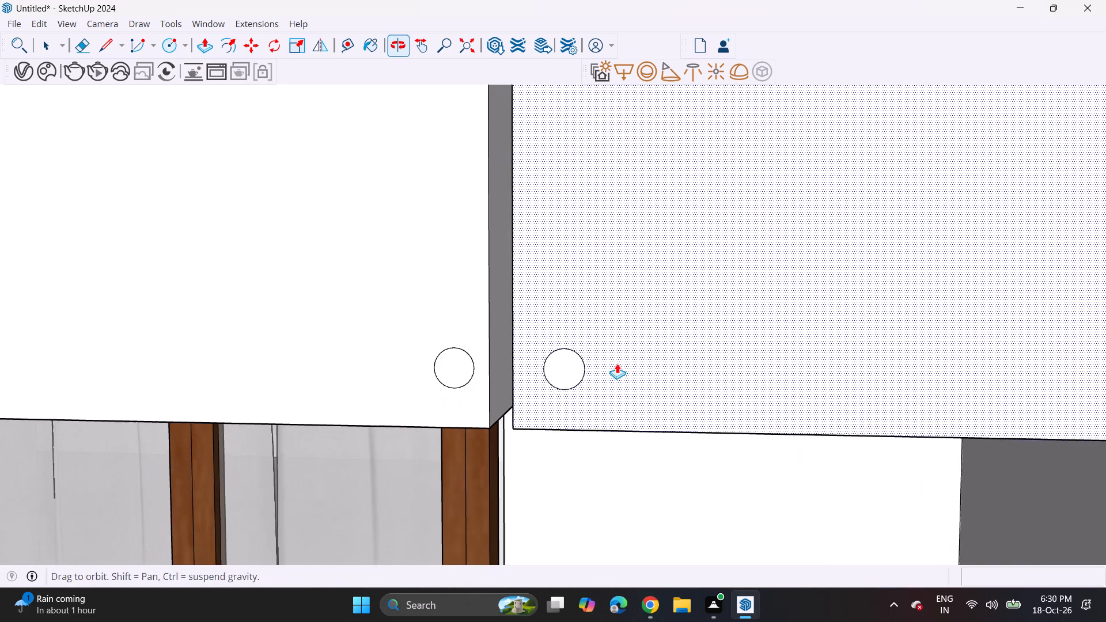
pyautogui.doubleClick(567, 371)
pyautogui.doubleClick(456, 367)
pyautogui.scroll(-2, 457, 373)
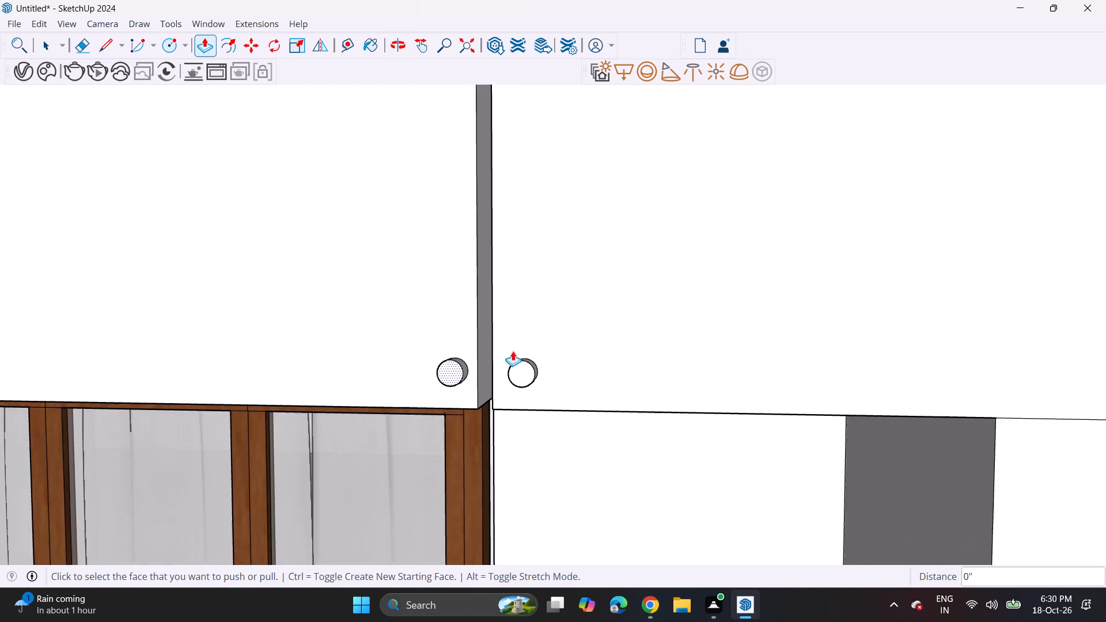
pyautogui.scroll(-19, 513, 351)
pyautogui.scroll(-3, 449, 263)
pyautogui.keyDown('shift'); pyautogui.moveTo(357, 253); pyautogui.dragTo(589, 295, button='middle'); pyautogui.keyUp('shift')
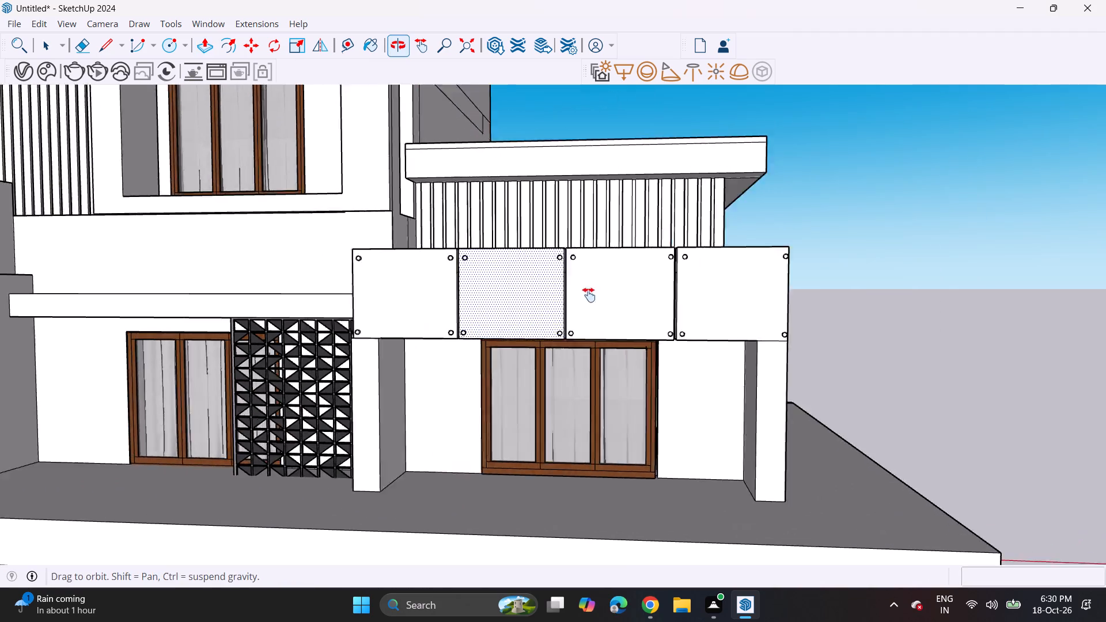
pyautogui.keyDown('shift'); pyautogui.moveTo(589, 295); pyautogui.dragTo(671, 310, button='middle'); pyautogui.keyUp('shift')
pyautogui.press('space')
pyautogui.click(839, 227)
# Examine the whole house from the front and from above, including the entrance porch and the plinth.
pyautogui.moveTo(409, 268); pyautogui.dragTo(467, 290, button='middle')
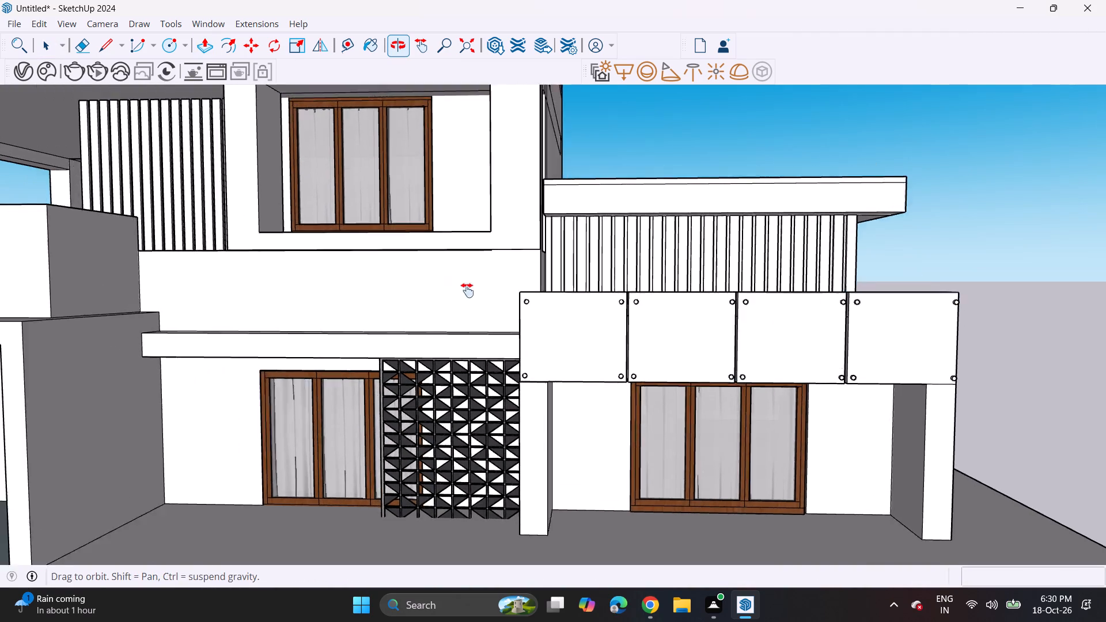
pyautogui.moveTo(467, 290); pyautogui.dragTo(563, 318, button='middle')
pyautogui.scroll(-3, 563, 318)
pyautogui.moveTo(503, 329); pyautogui.dragTo(699, 353, button='middle')
pyautogui.scroll(-2, 698, 354)
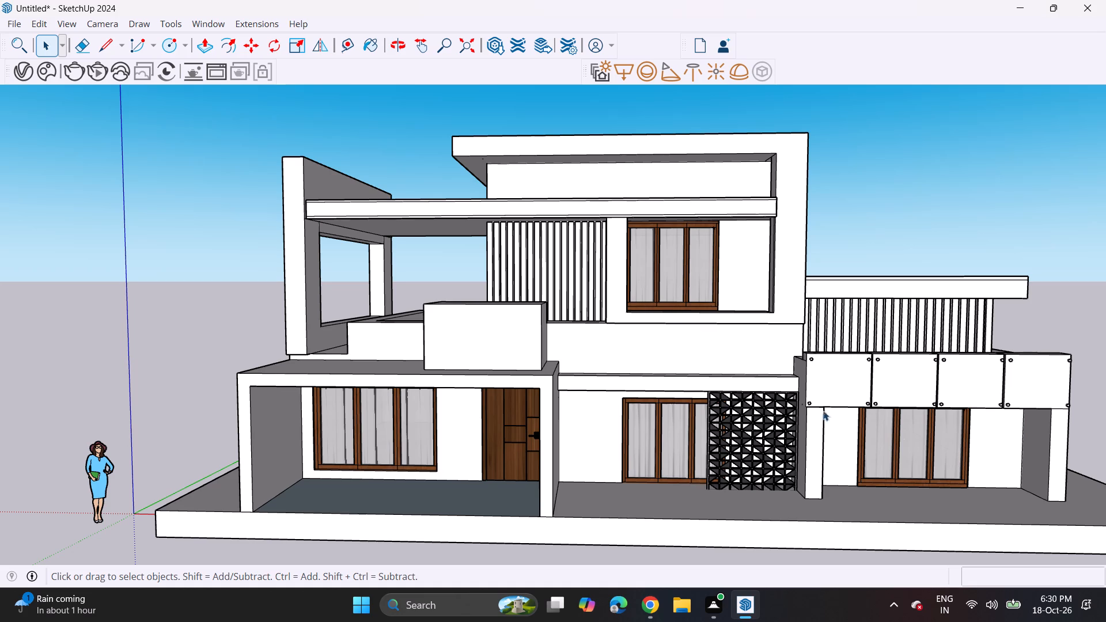
pyautogui.keyDown('shift'); pyautogui.moveTo(843, 393); pyautogui.dragTo(691, 396, button='middle'); pyautogui.keyUp('shift')
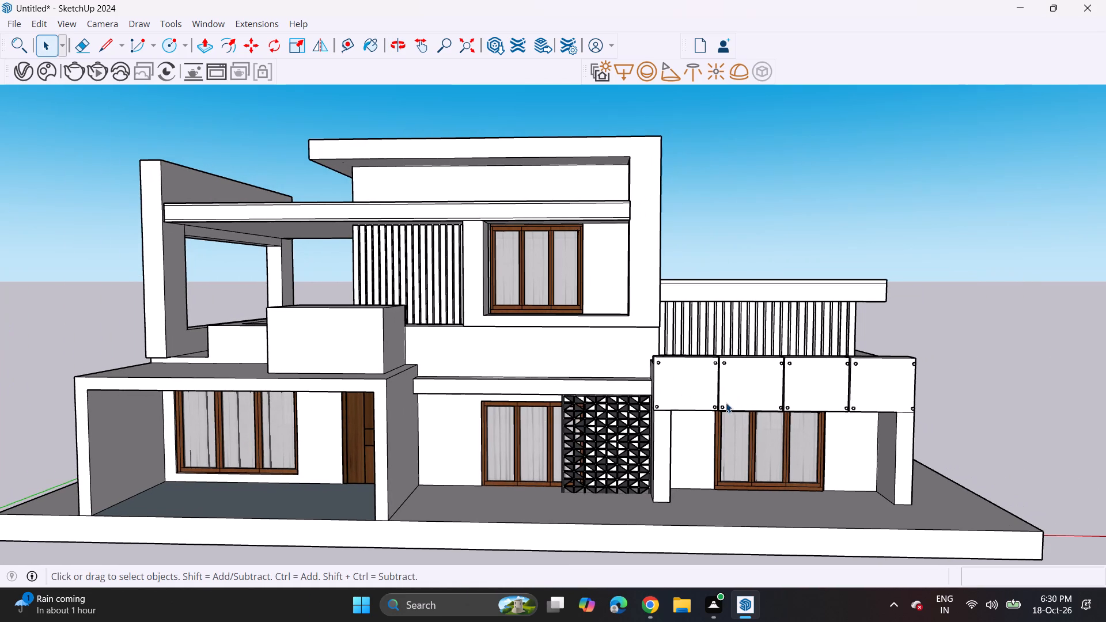
pyautogui.keyDown('shift'); pyautogui.middleClick(929, 393); pyautogui.keyUp('shift')
pyautogui.moveTo(650, 418); pyautogui.dragTo(803, 408, button='middle')
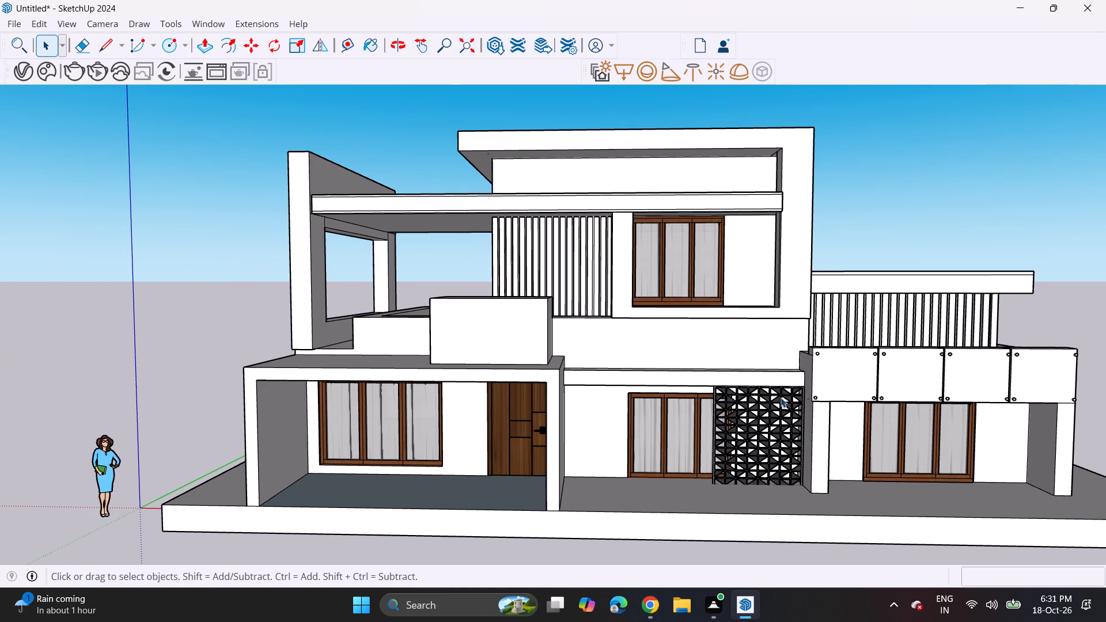
pyautogui.scroll(-5, 760, 405)
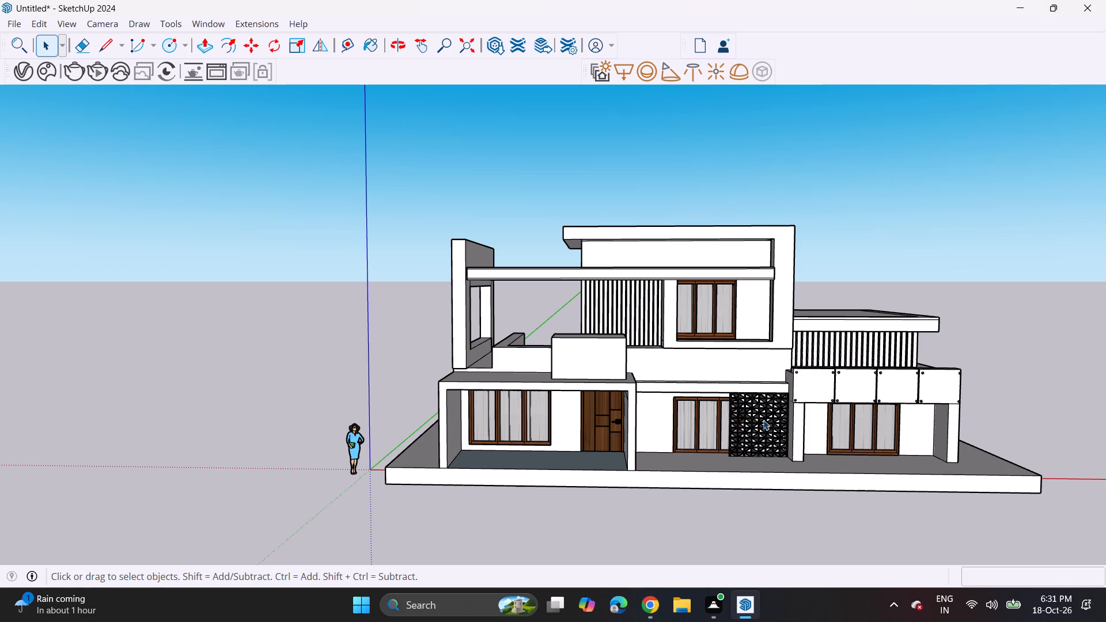
pyautogui.moveTo(779, 443); pyautogui.dragTo(779, 442, button='middle')
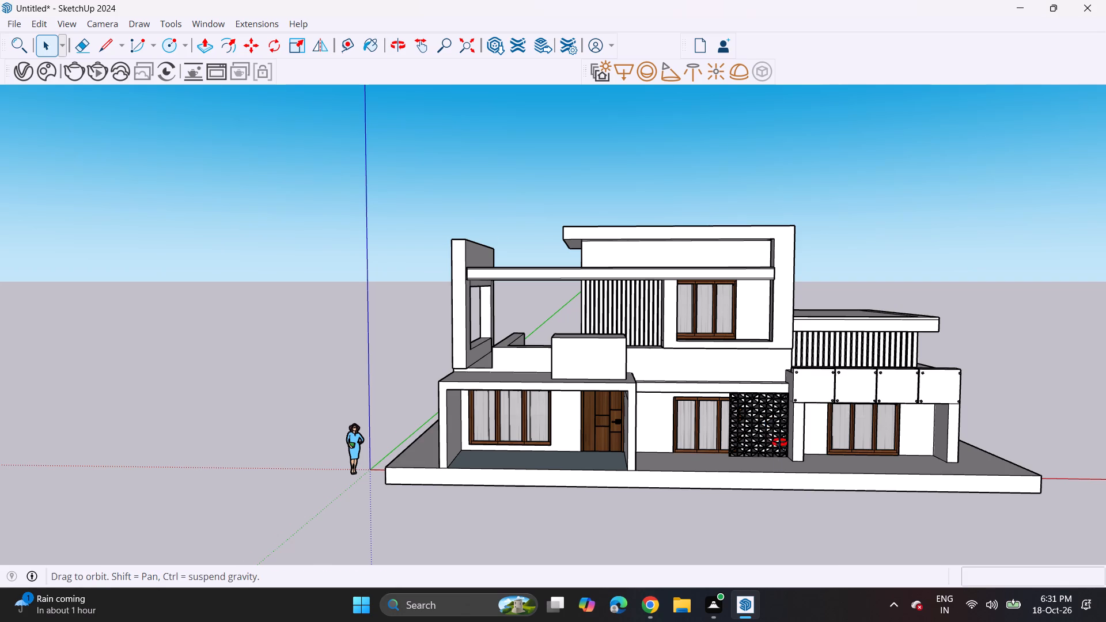
pyautogui.moveTo(779, 442); pyautogui.dragTo(790, 404, button='middle')
pyautogui.keyDown('shift'); pyautogui.moveTo(794, 400); pyautogui.dragTo(721, 392, button='middle'); pyautogui.keyUp('shift')
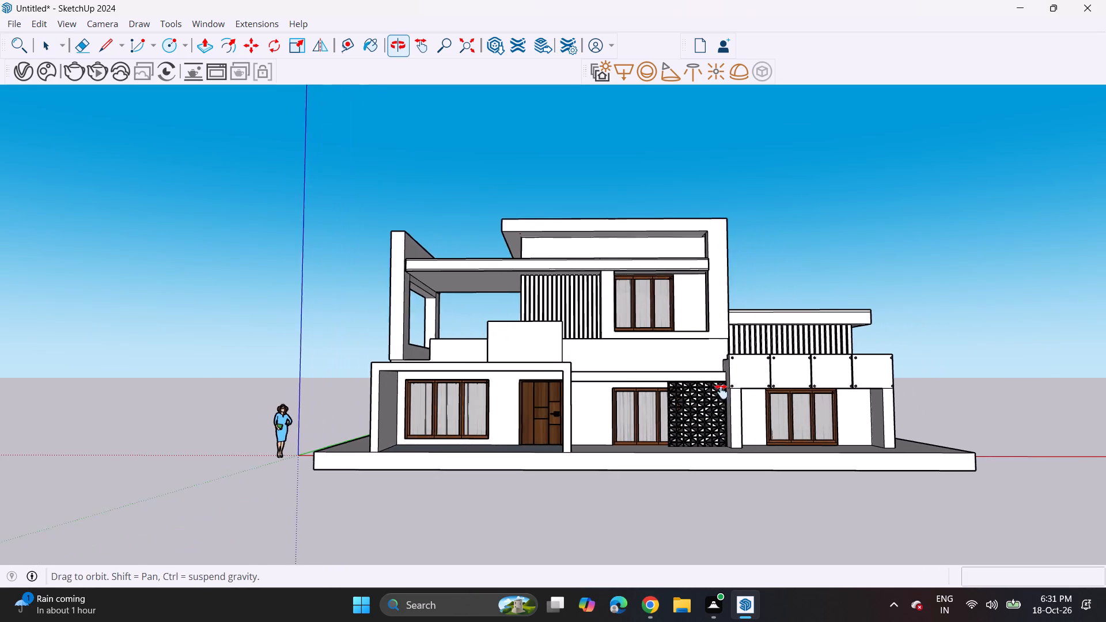
pyautogui.keyDown('shift'); pyautogui.moveTo(721, 392); pyautogui.dragTo(705, 393, button='middle'); pyautogui.keyUp('shift')
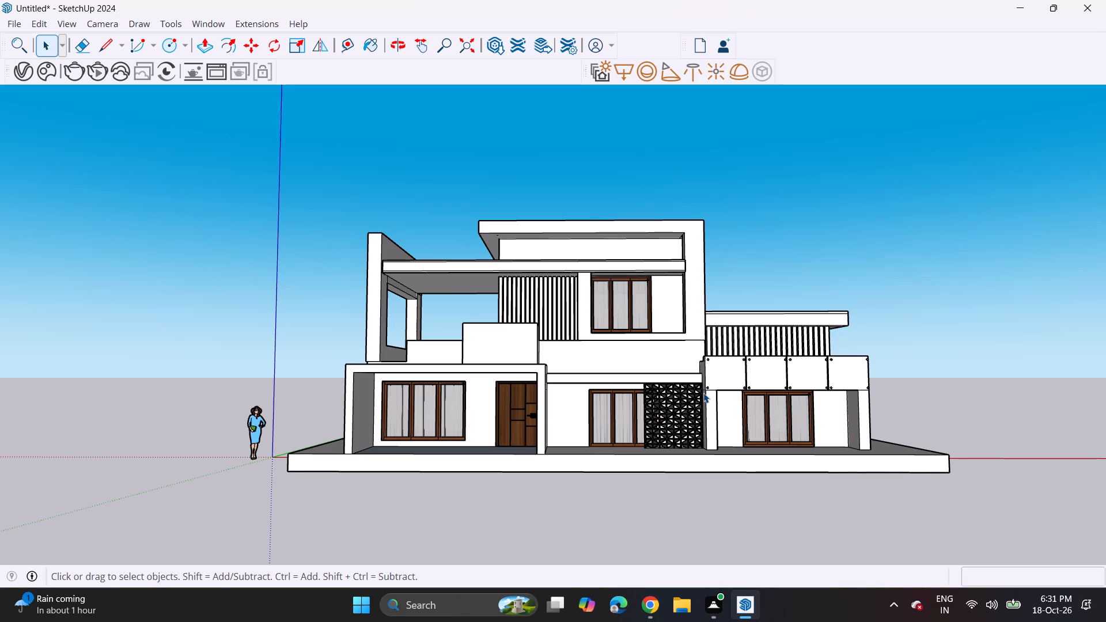
pyautogui.scroll(-3, 697, 397)
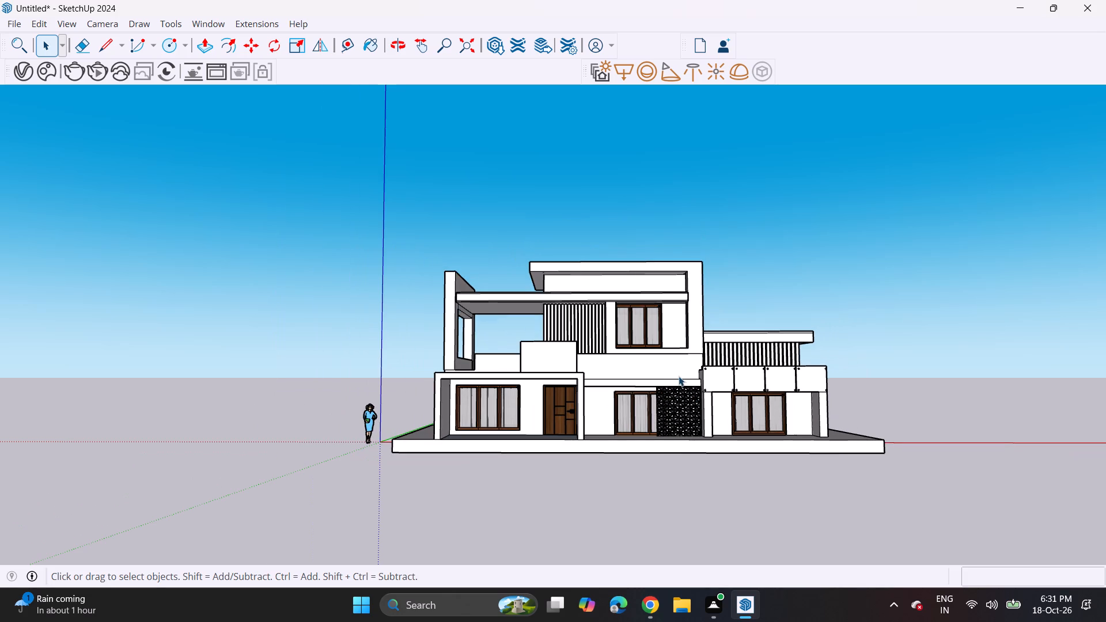
pyautogui.moveTo(476, 367); pyautogui.dragTo(463, 503, button='middle')
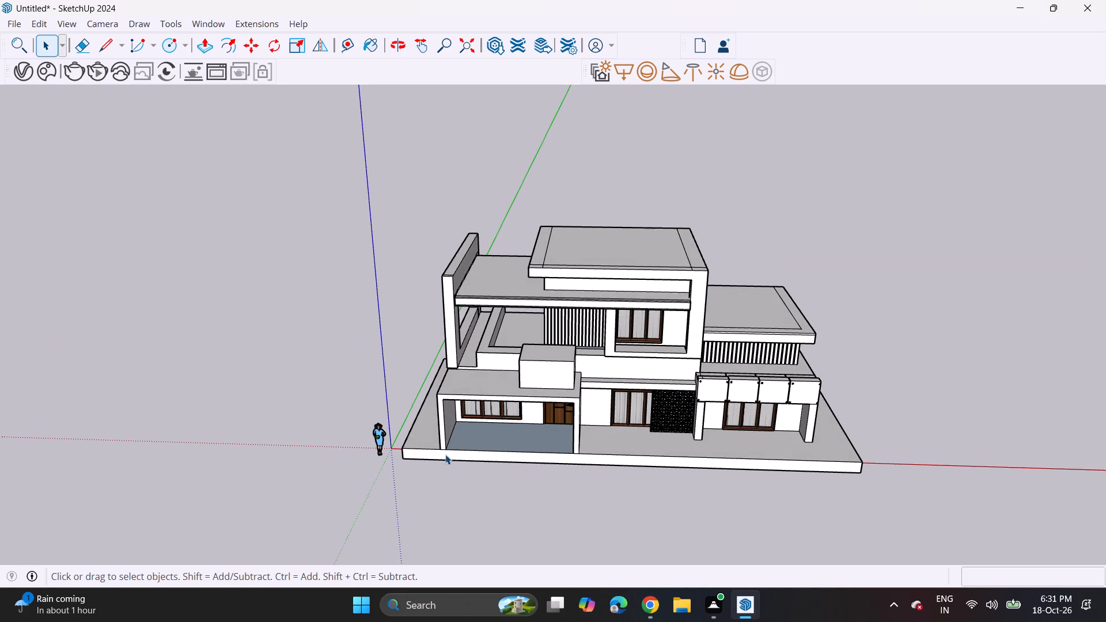
pyautogui.scroll(9, 453, 461)
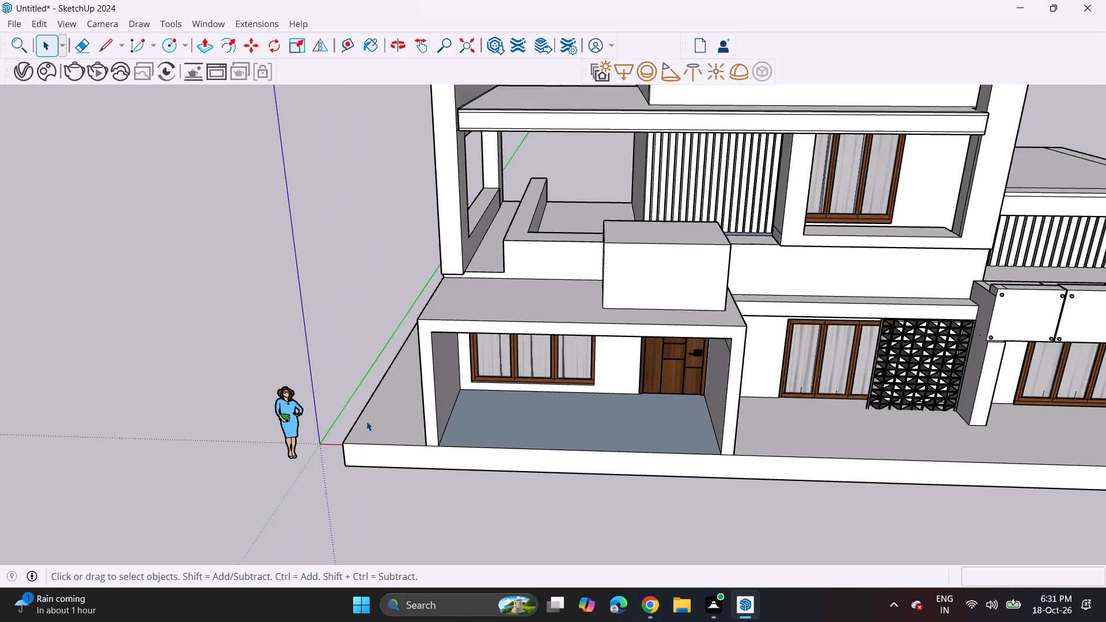
pyautogui.moveTo(356, 420); pyautogui.dragTo(418, 475, button='middle')
pyautogui.scroll(1, 355, 420)
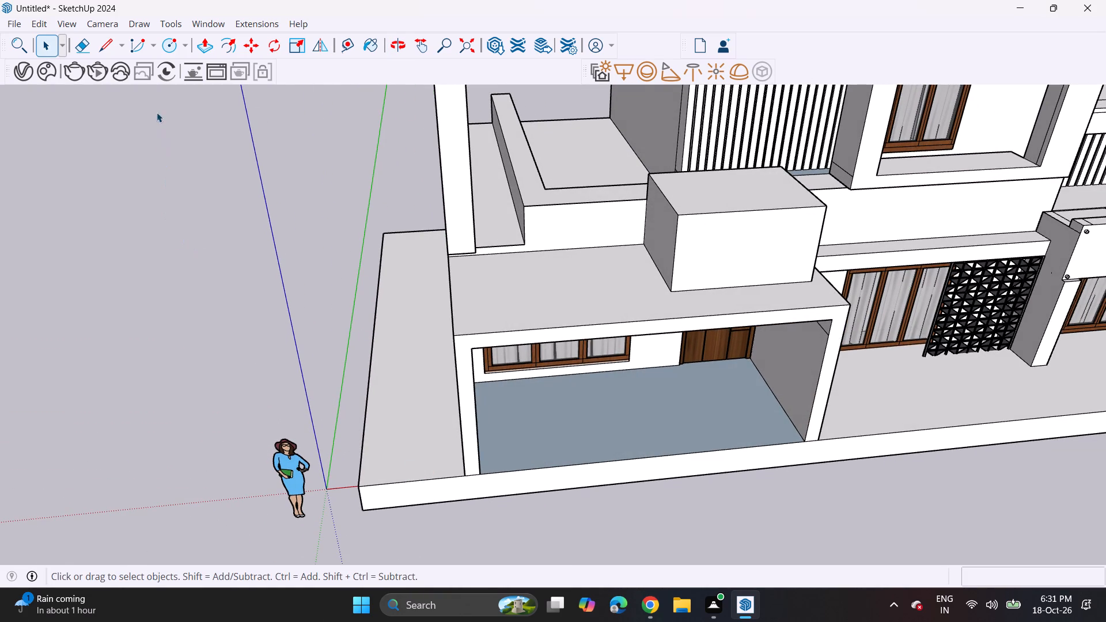
pyautogui.scroll(-5, 578, 358)
pyautogui.scroll(-2, 630, 397)
pyautogui.moveTo(637, 424); pyautogui.dragTo(628, 405, button='middle')
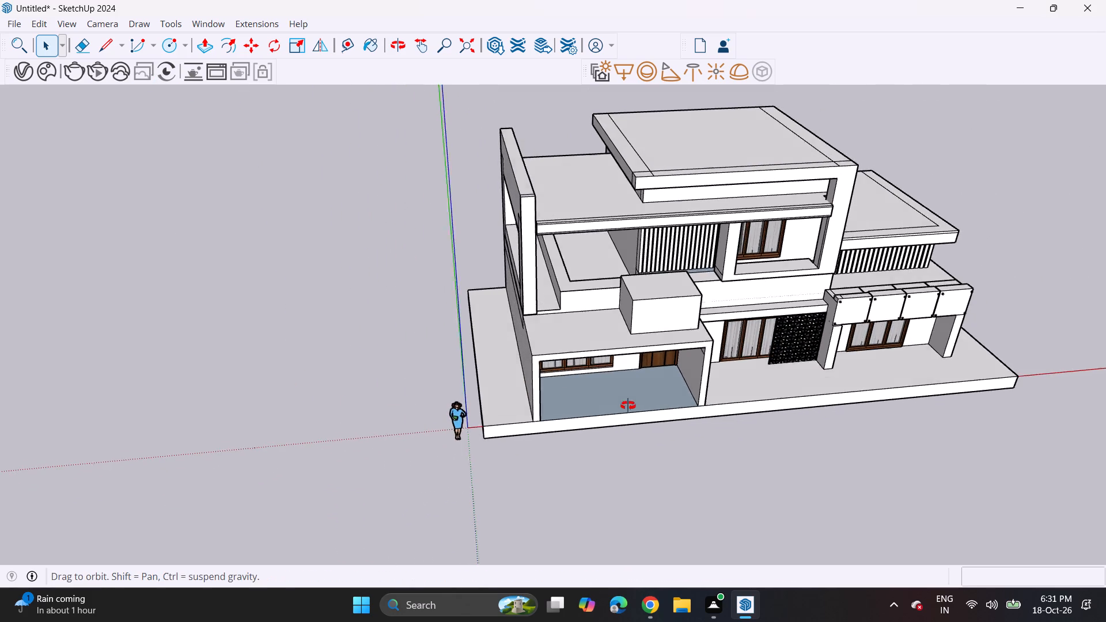
pyautogui.moveTo(628, 405); pyautogui.dragTo(552, 325, button='middle')
pyautogui.scroll(-3, 554, 329)
pyautogui.keyDown('shift'); pyautogui.moveTo(584, 353); pyautogui.dragTo(531, 343, button='middle'); pyautogui.keyUp('shift')
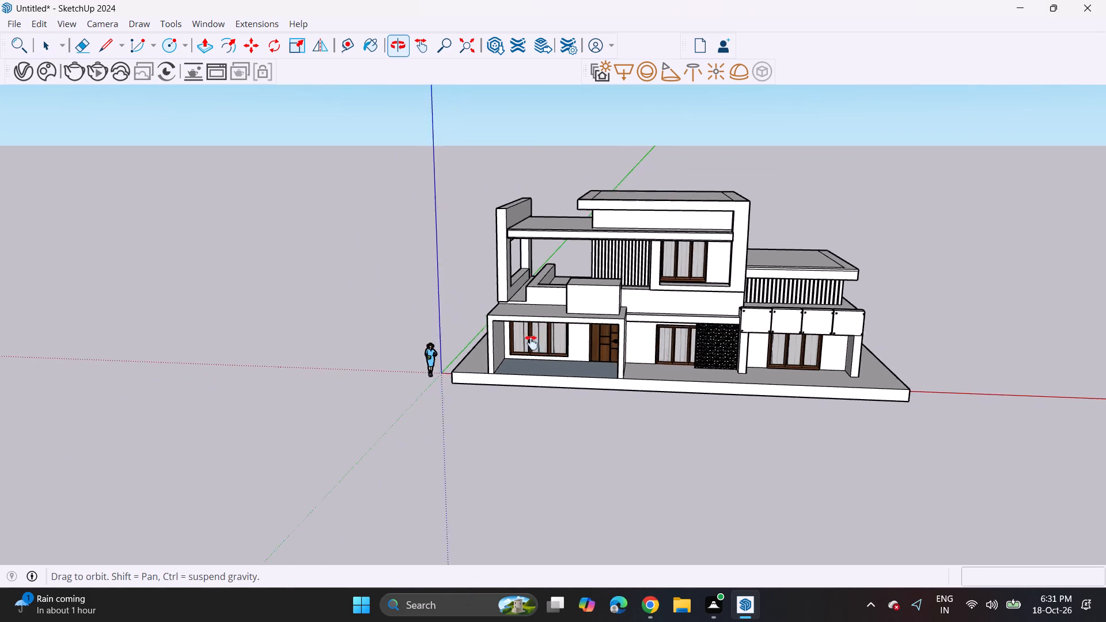
pyautogui.keyDown('shift'); pyautogui.moveTo(531, 343); pyautogui.dragTo(346, 298, button='middle'); pyautogui.keyUp('shift')
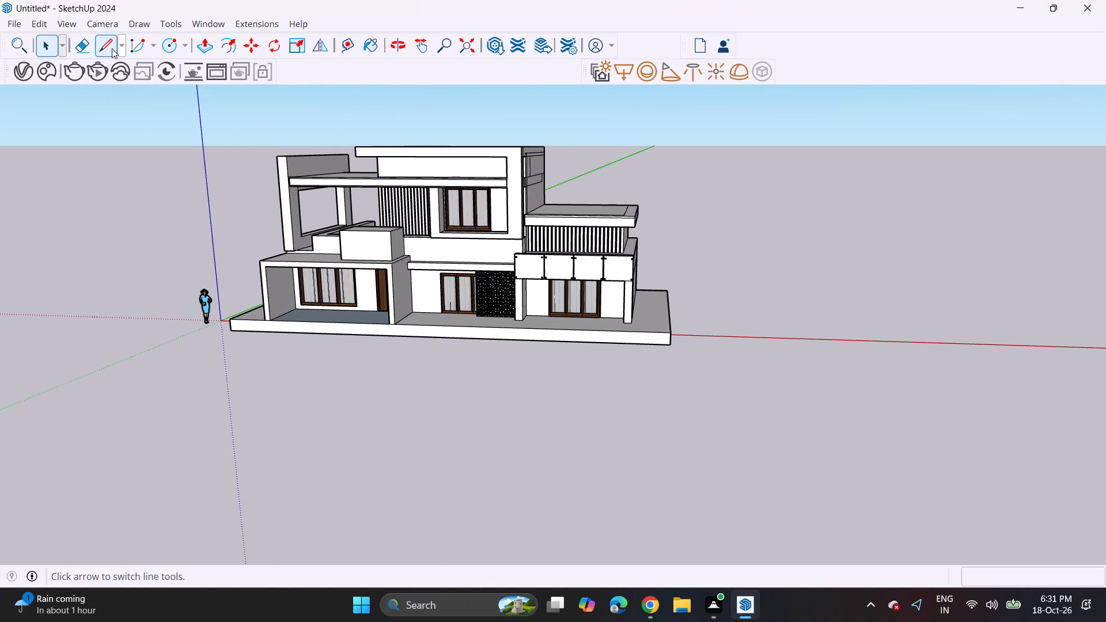
# Draw a line along the full length of the plinth's front face, slightly below mid-height, between its two end edges.
pyautogui.click(112, 48)
pyautogui.moveTo(259, 300); pyautogui.dragTo(312, 314, button='middle')
pyautogui.scroll(1, 269, 305)
pyautogui.scroll(4, 262, 366)
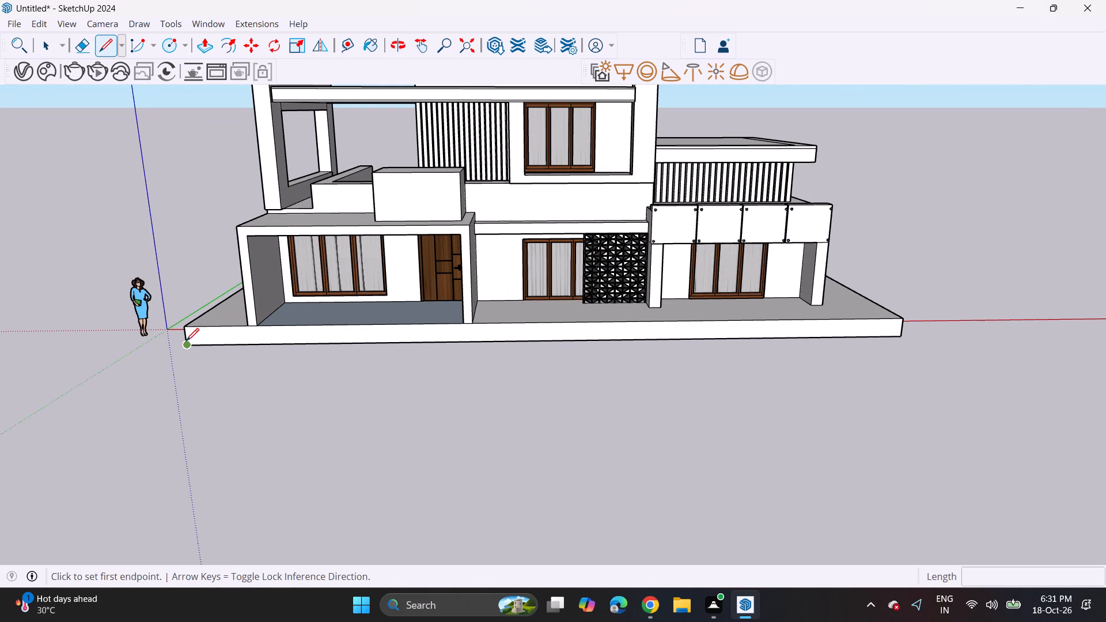
pyautogui.scroll(12, 186, 341)
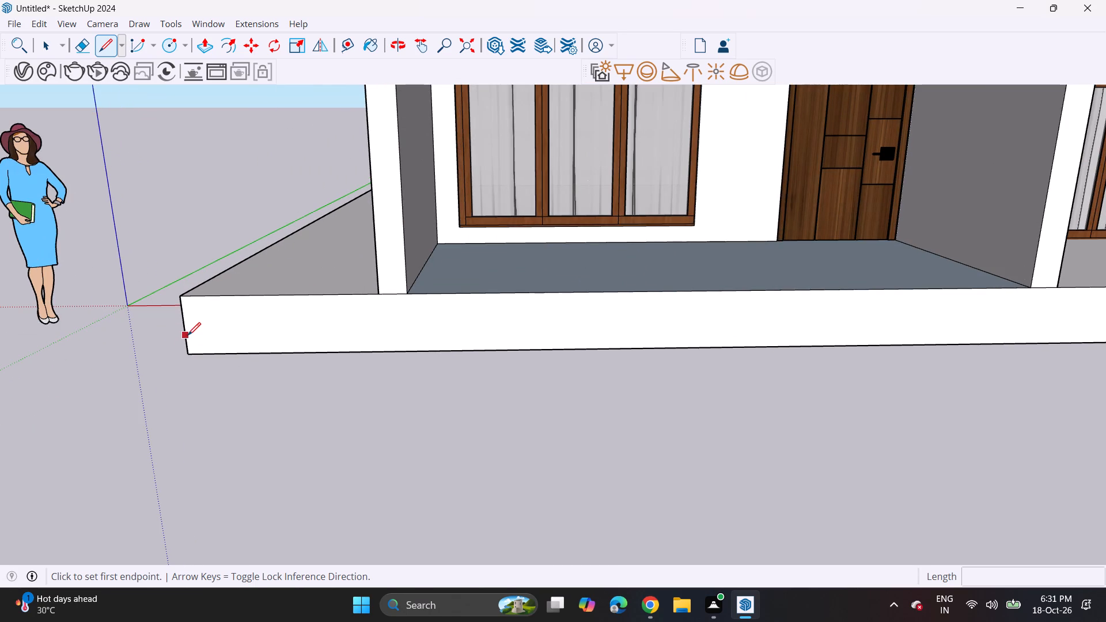
pyautogui.click(188, 335)
pyautogui.scroll(-9, 210, 333)
pyautogui.scroll(-4, 621, 333)
pyautogui.scroll(-3, 669, 328)
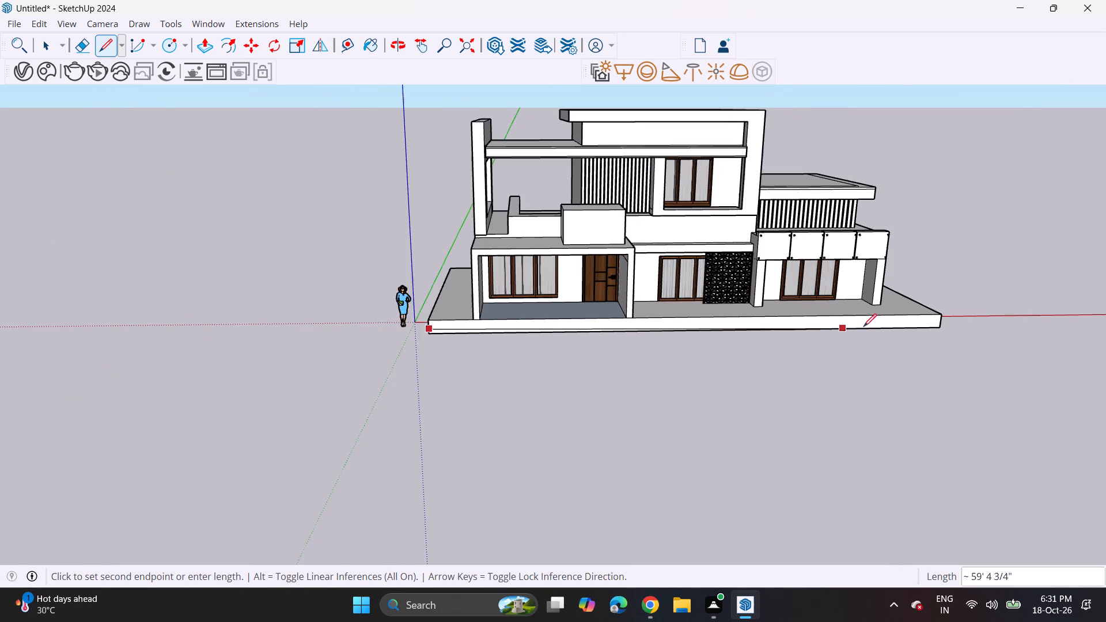
pyautogui.scroll(12, 930, 324)
pyautogui.click(945, 321)
pyautogui.scroll(-6, 857, 351)
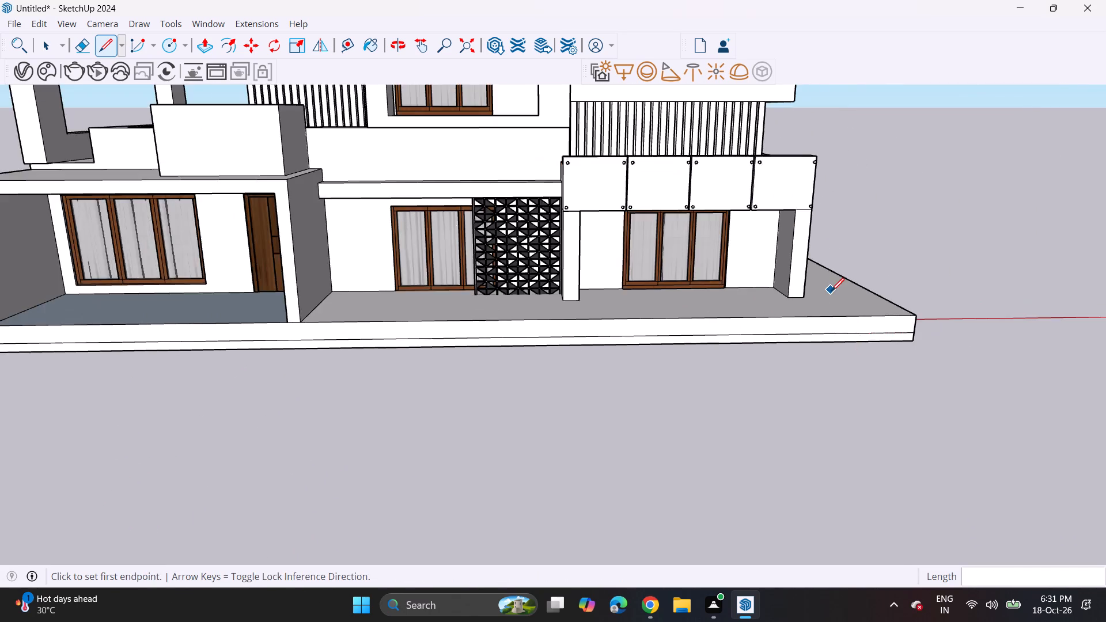
pyautogui.scroll(-6, 831, 291)
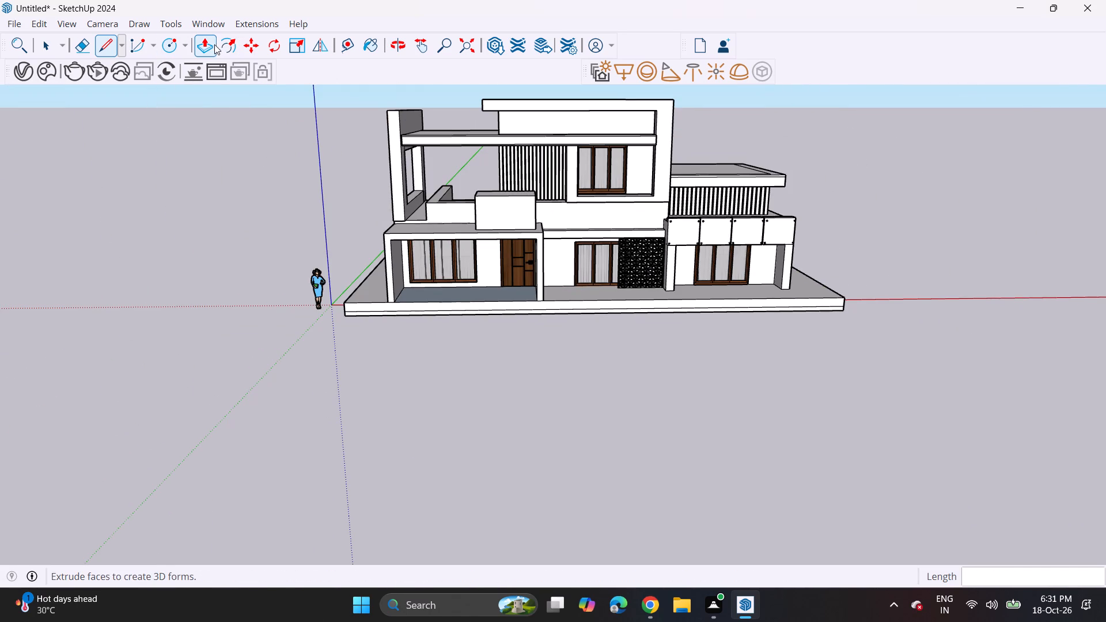
# Extrude the lower strip of the plinth's front face forward by about 20' 13/16" to form a front slab.
pyautogui.click(213, 45)
pyautogui.click(378, 316)
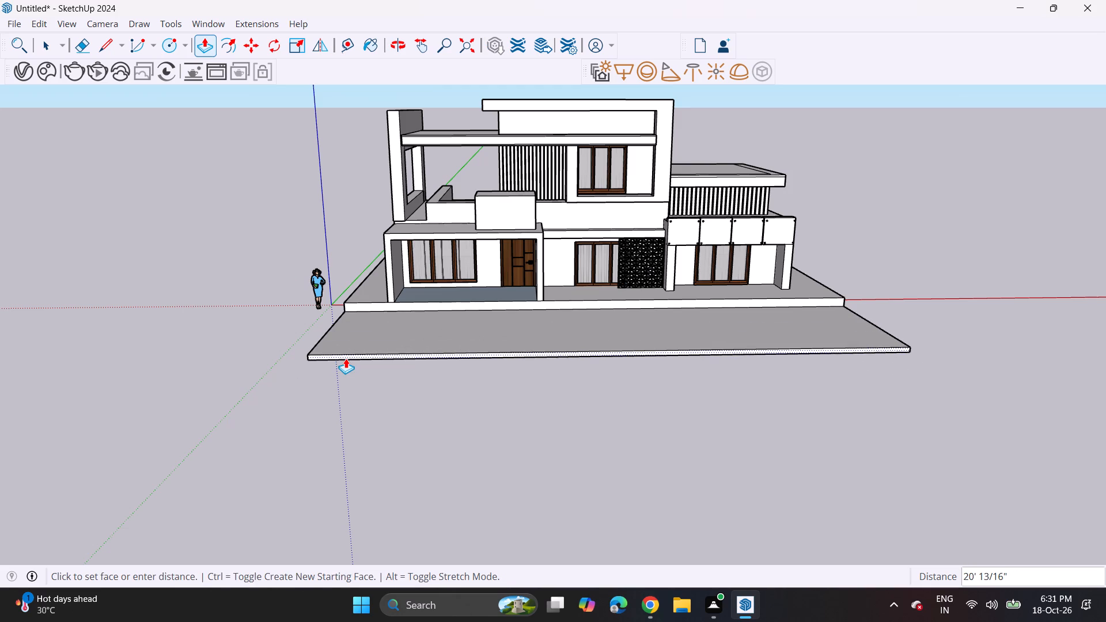
pyautogui.click(346, 358)
# Draw a line about 35' 8 9/16" long across the plinth's top, just inside its left side edge, from back edge to front edge.
pyautogui.moveTo(318, 306); pyautogui.dragTo(357, 356, button='middle')
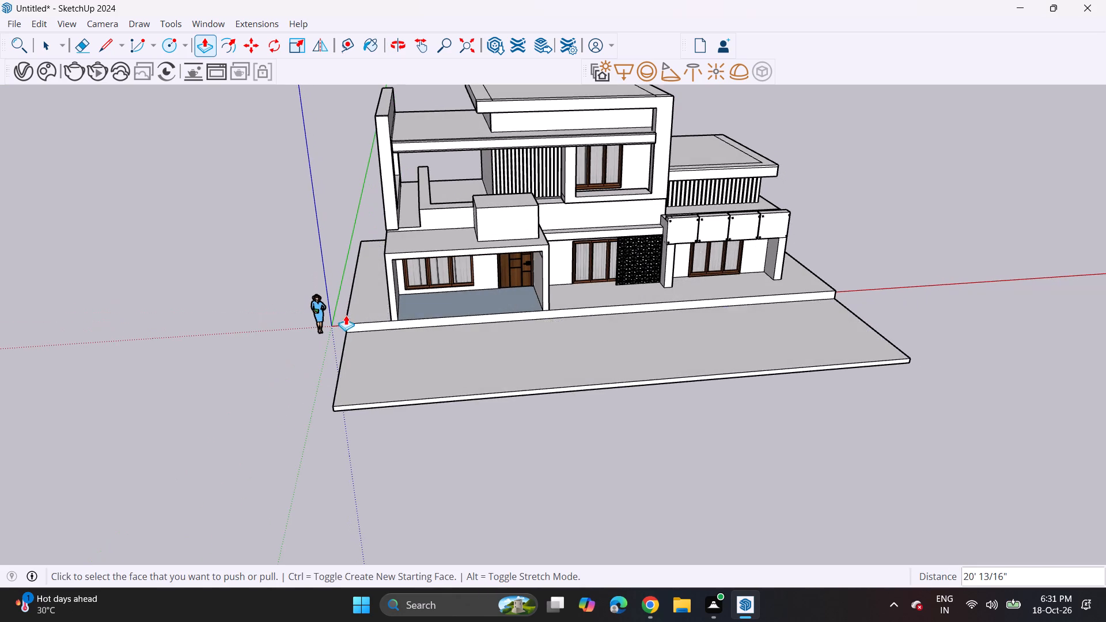
pyautogui.scroll(10, 344, 313)
pyautogui.click(105, 44)
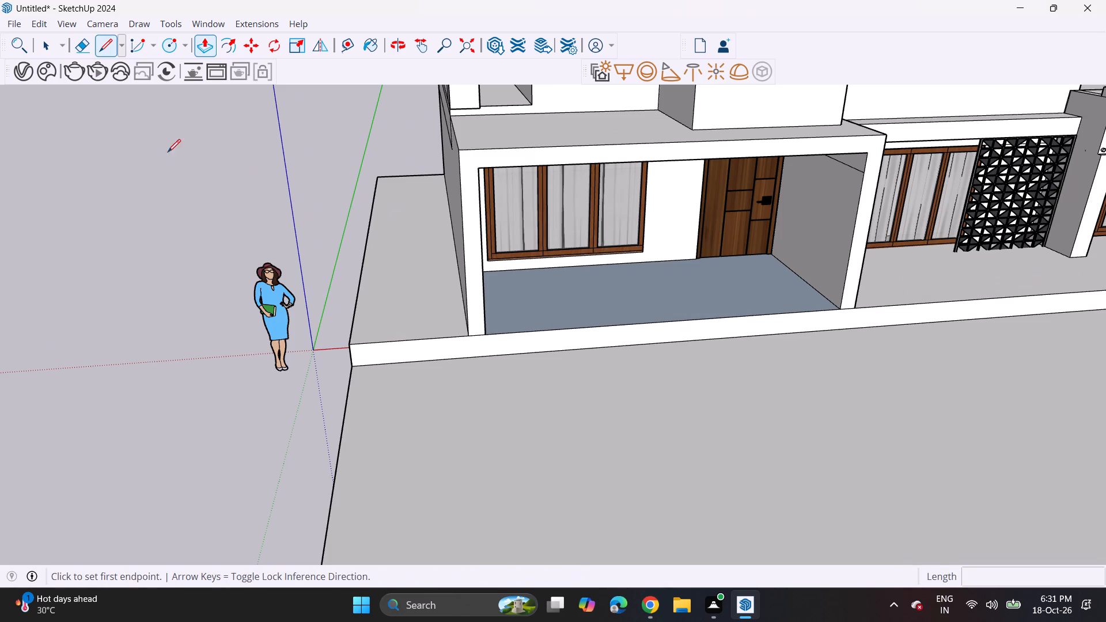
pyautogui.click(388, 174)
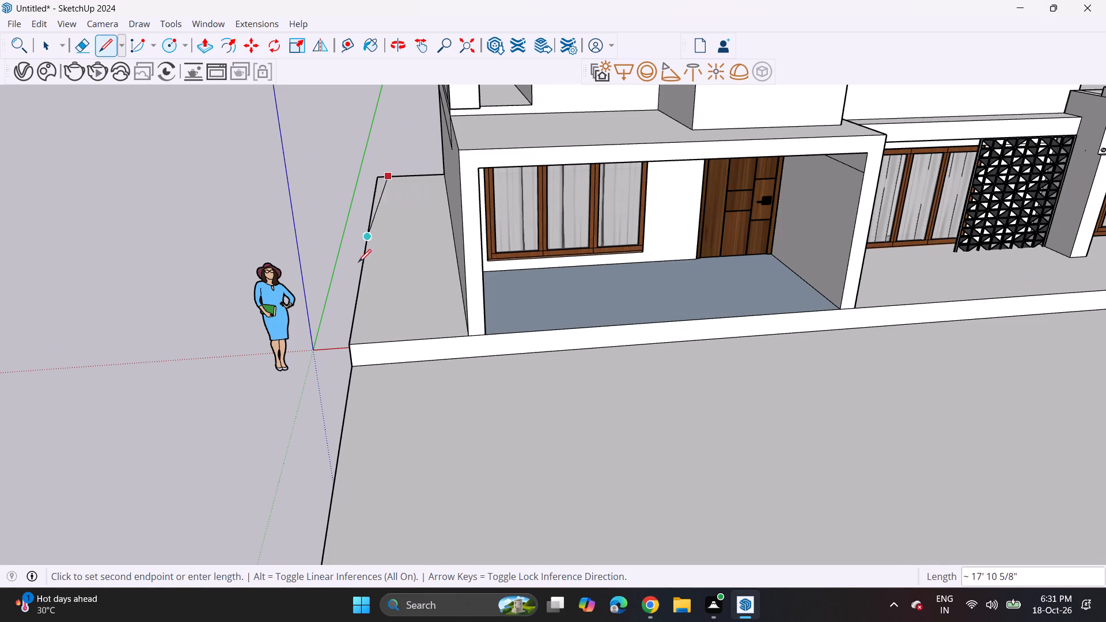
pyautogui.click(367, 350)
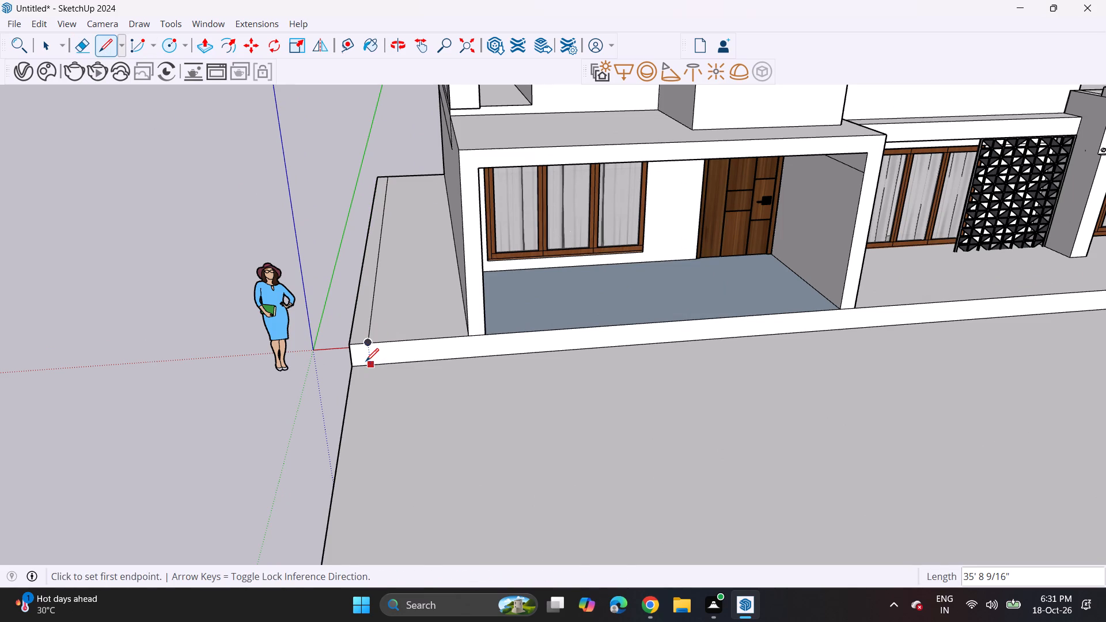
# Outline an L-shaped strip on the front slab, about 18' 11 3/16" along its left side and past mid-length along its front, closed at the front edge.
pyautogui.click(363, 366)
pyautogui.scroll(-6, 363, 425)
pyautogui.keyDown('shift'); pyautogui.moveTo(336, 428); pyautogui.dragTo(306, 397, button='middle'); pyautogui.keyUp('shift')
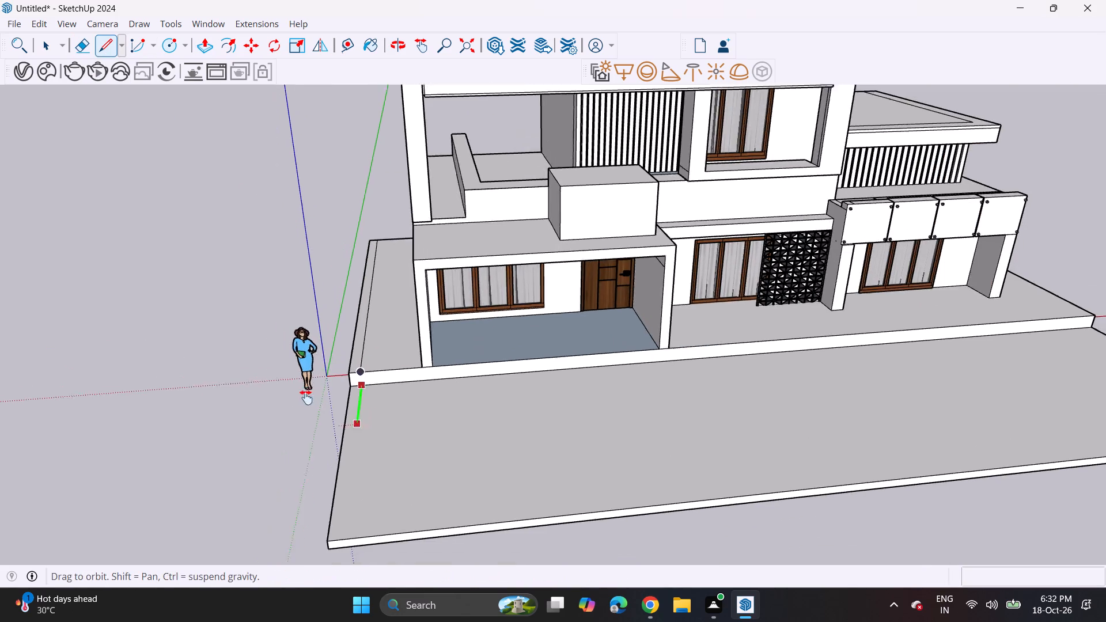
pyautogui.keyDown('shift'); pyautogui.moveTo(306, 397); pyautogui.dragTo(252, 308, button='middle'); pyautogui.keyUp('shift')
pyautogui.scroll(1, 252, 308)
pyautogui.scroll(4, 259, 392)
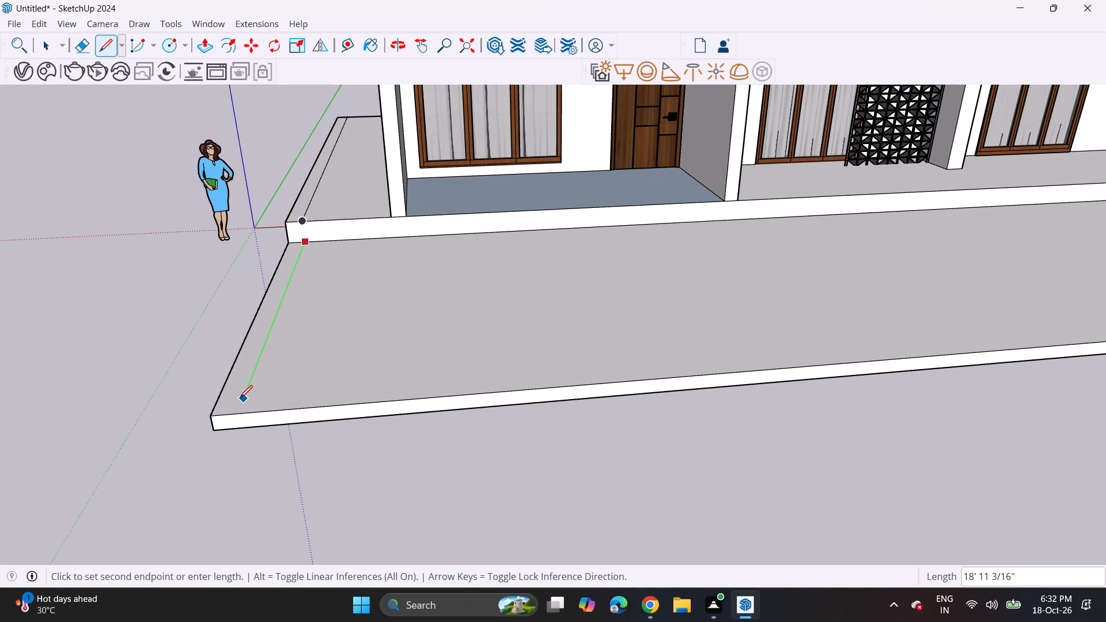
pyautogui.click(240, 398)
pyautogui.scroll(-4, 447, 376)
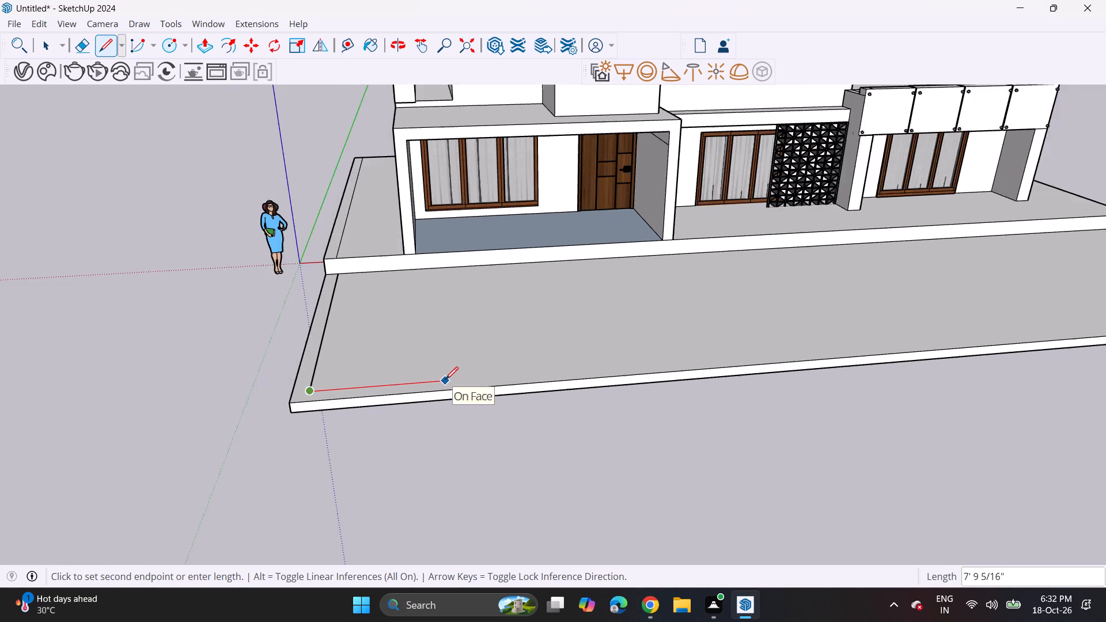
pyautogui.moveTo(445, 380); pyautogui.dragTo(92, 378, button='middle')
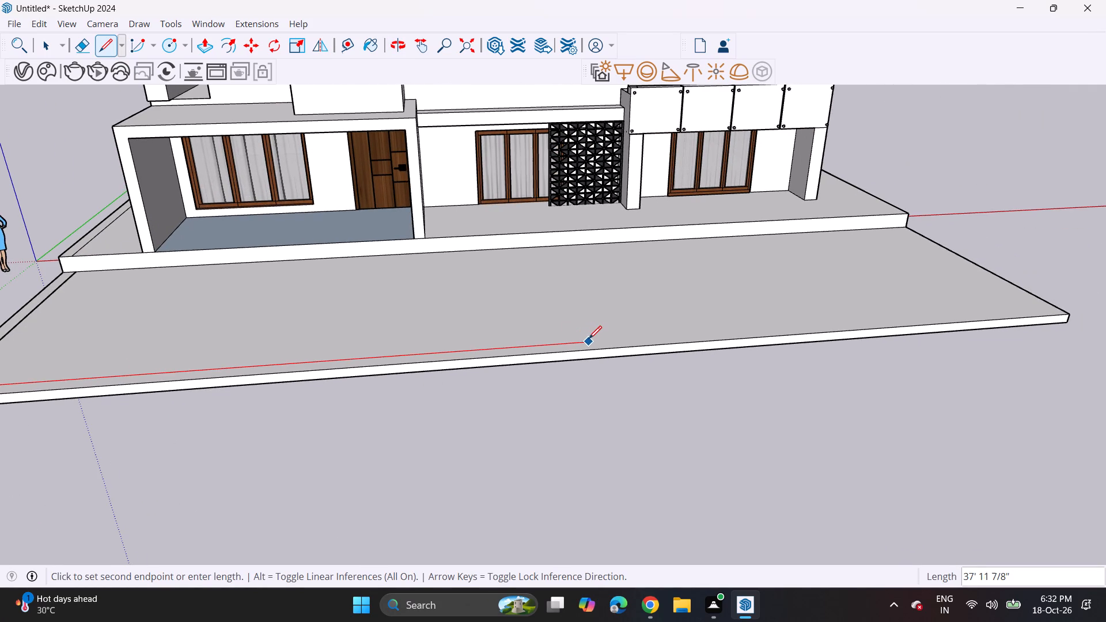
pyautogui.moveTo(589, 339); pyautogui.dragTo(550, 304, button='middle')
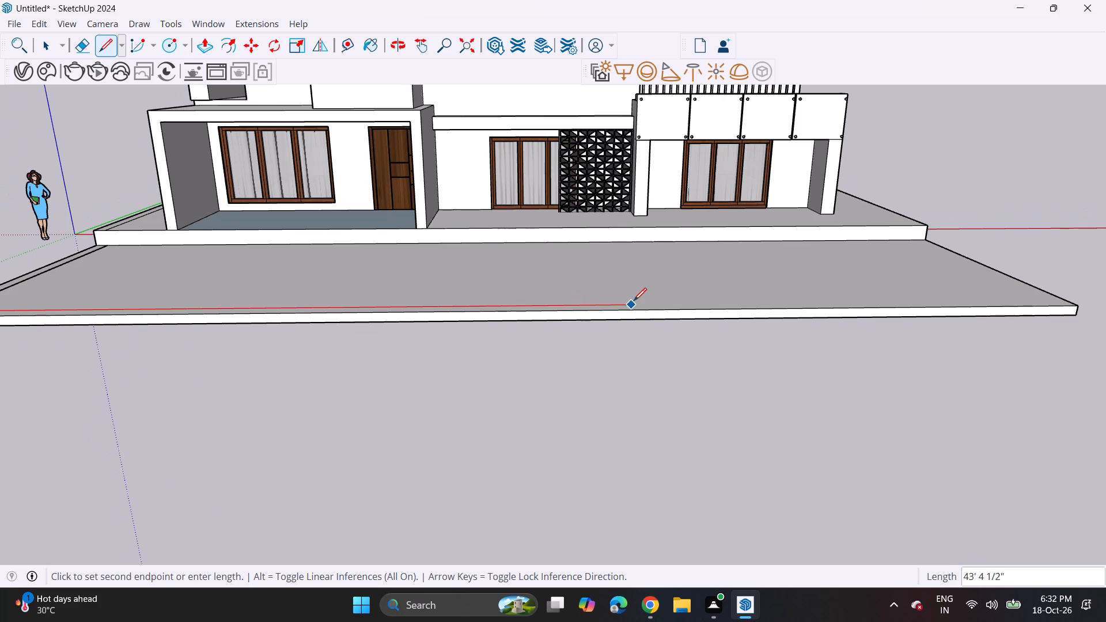
pyautogui.click(668, 301)
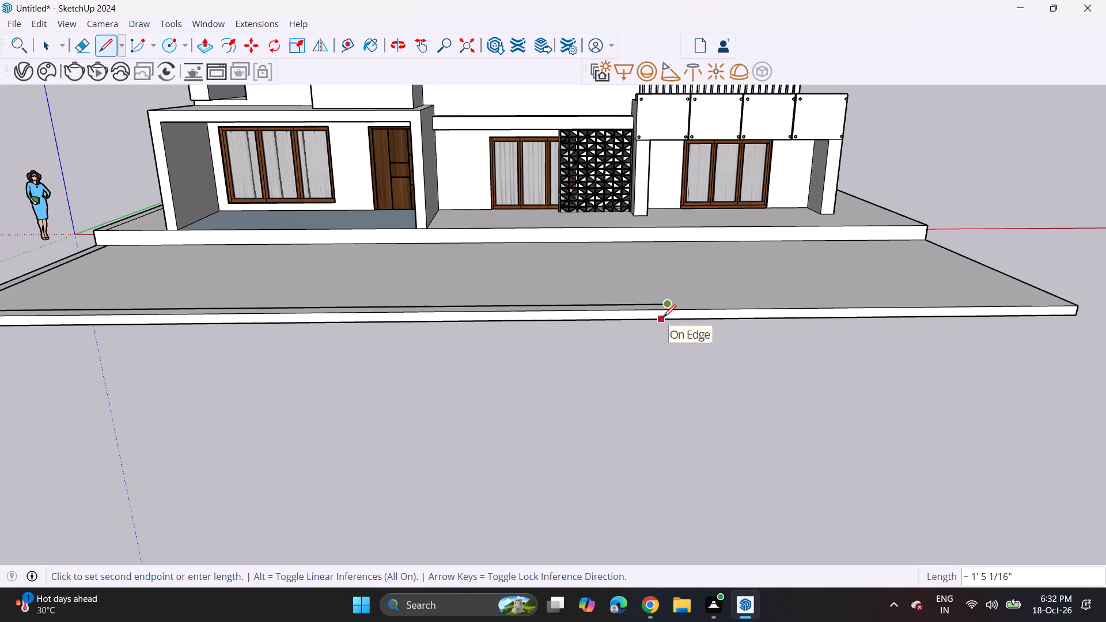
pyautogui.click(669, 313)
# Draw a line across the plinth's top just inside its right side edge, from the back edge to the front edge.
pyautogui.keyDown('shift'); pyautogui.moveTo(690, 293); pyautogui.dragTo(331, 284, button='middle'); pyautogui.keyUp('shift')
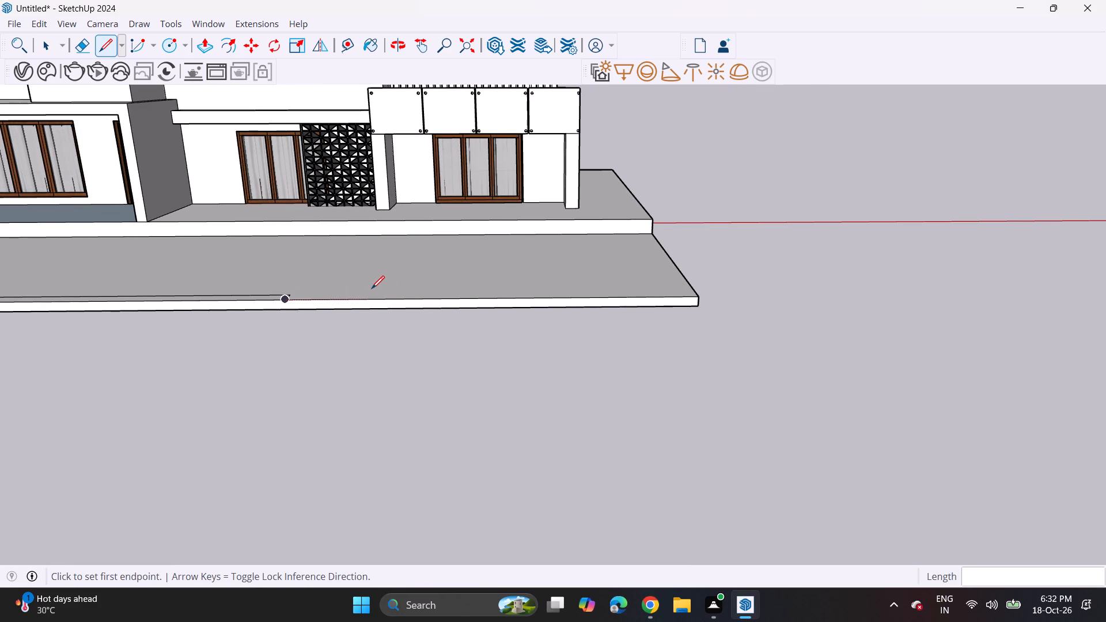
pyautogui.moveTo(689, 214); pyautogui.dragTo(672, 238, button='middle')
pyautogui.scroll(5, 630, 132)
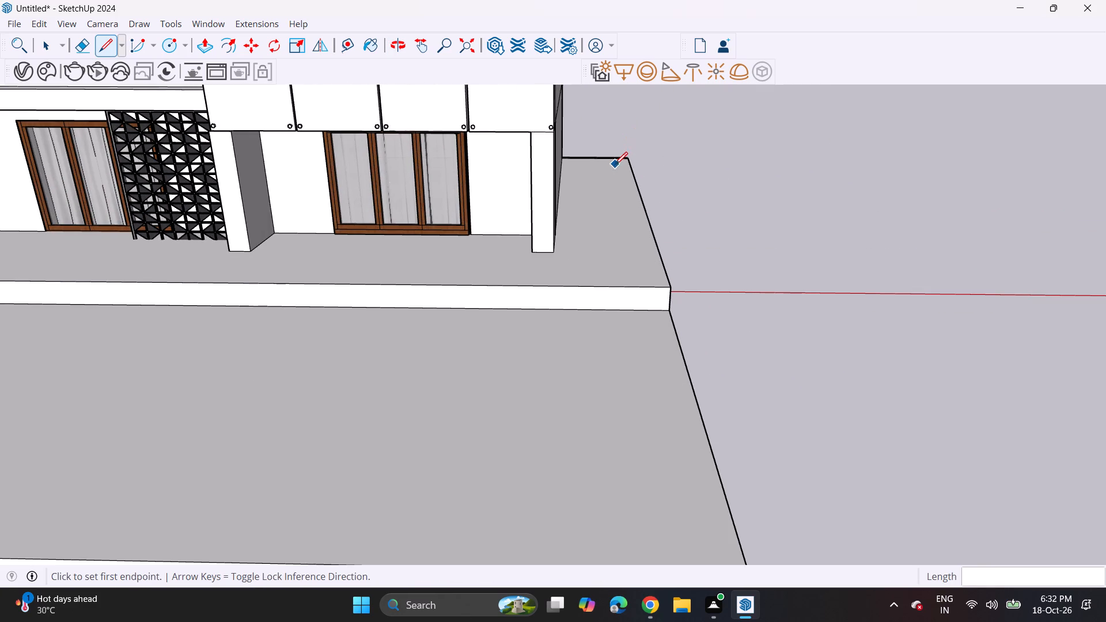
pyautogui.click(618, 158)
pyautogui.click(653, 285)
# Outline a matching strip along the front slab's right side, about 18' 11 3/16" long, with a front return of about 2' 7".
pyautogui.click(654, 313)
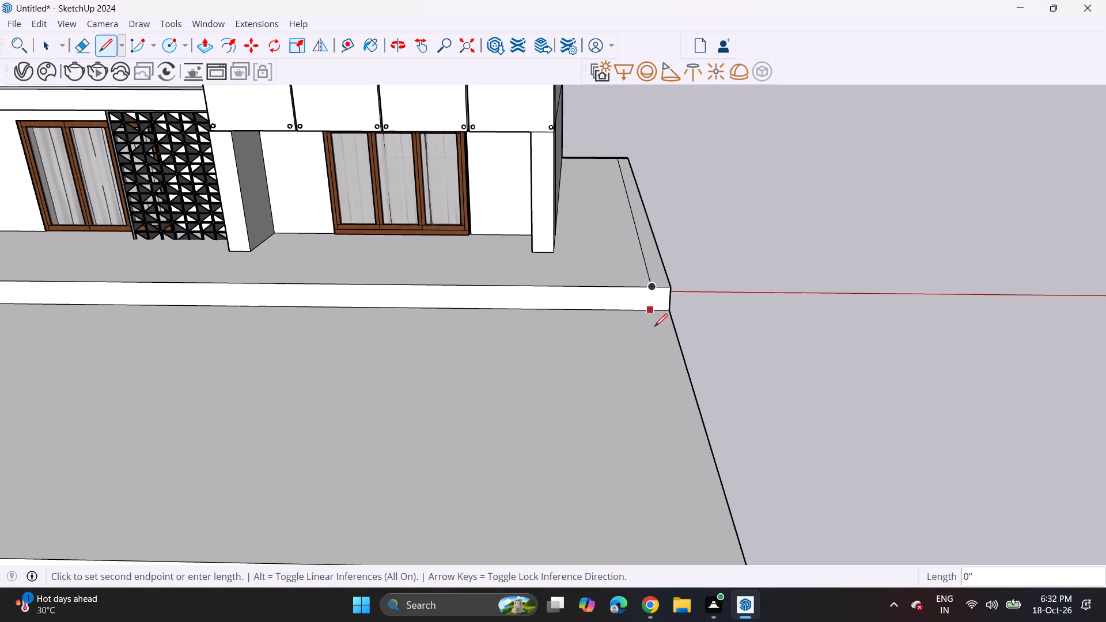
pyautogui.scroll(-4, 656, 365)
pyautogui.keyDown('shift'); pyautogui.moveTo(653, 382); pyautogui.dragTo(617, 274, button='middle'); pyautogui.keyUp('shift')
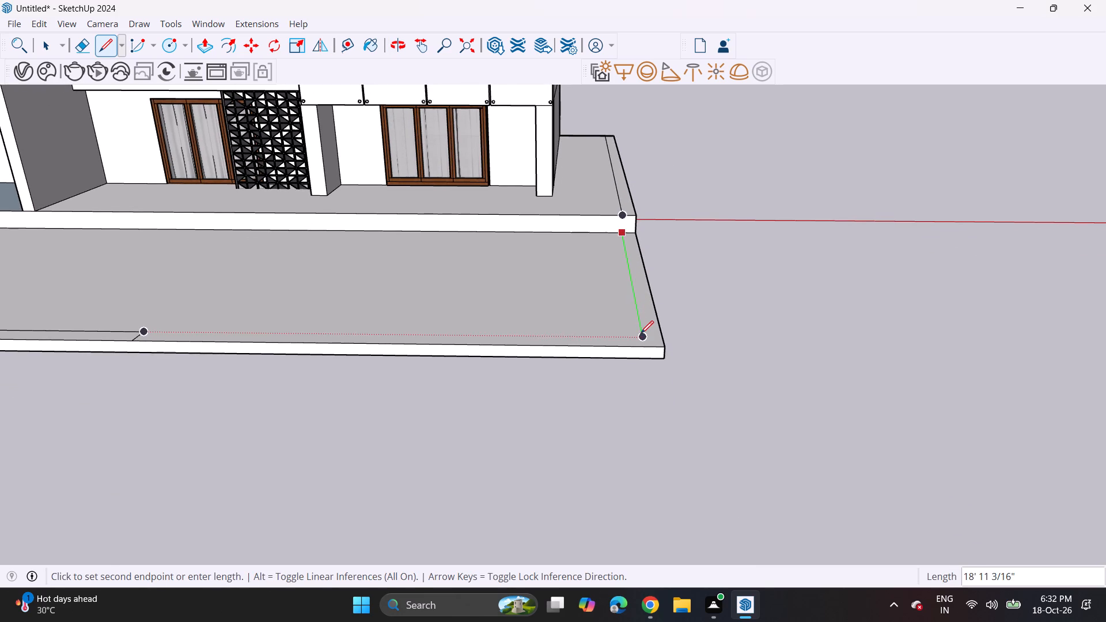
pyautogui.click(641, 333)
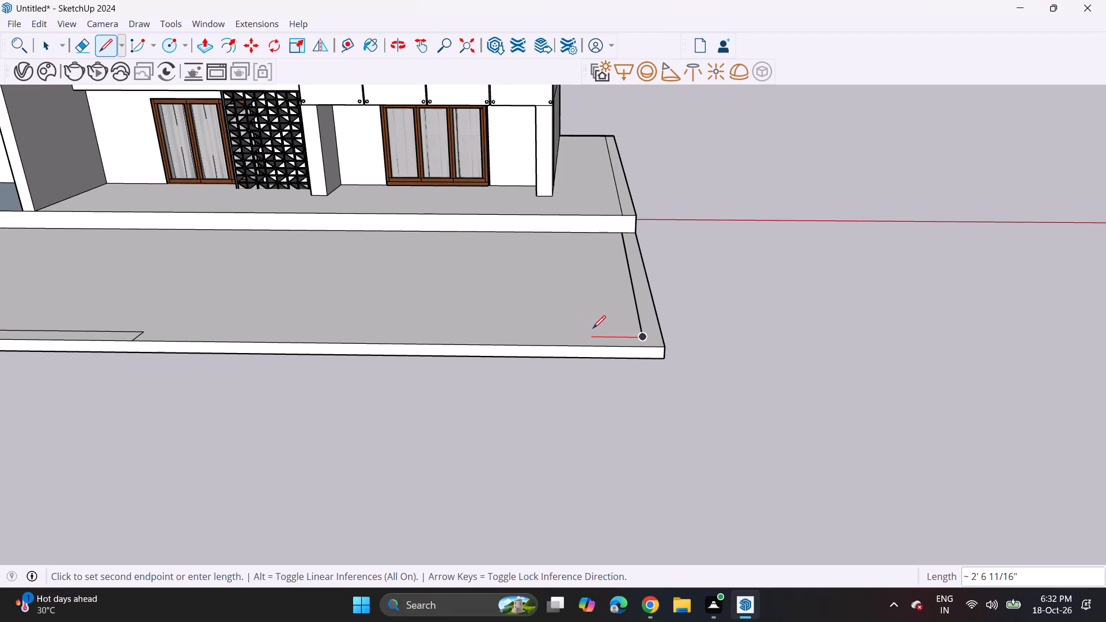
pyautogui.click(593, 328)
pyautogui.click(596, 343)
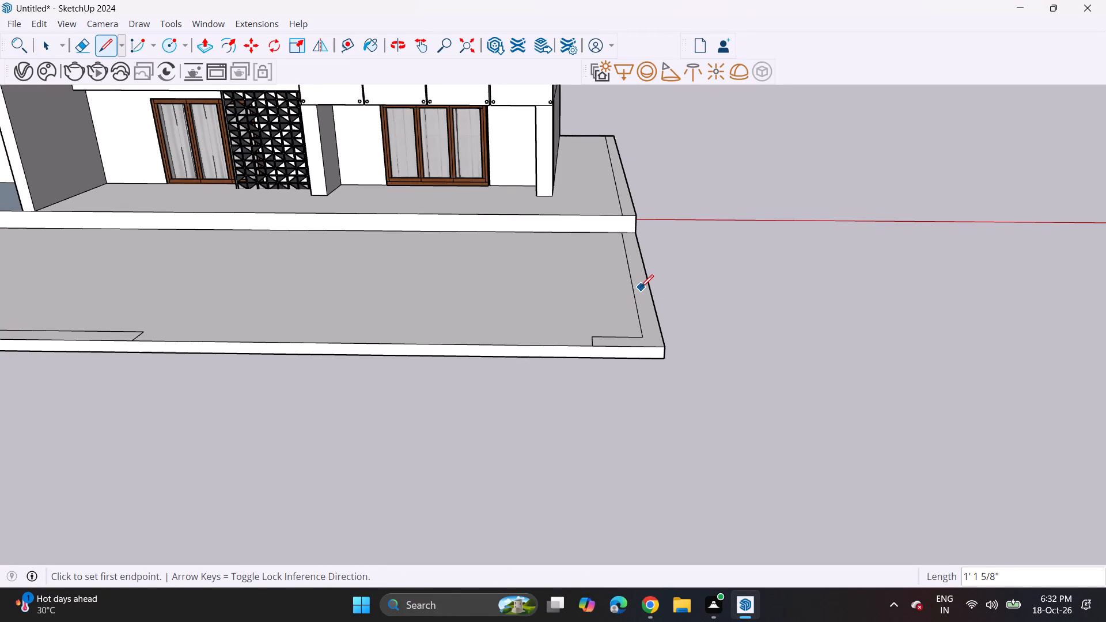
# Extrude the right side strips on the plinth and the front slab upward by 5' as boundary walls.
pyautogui.press('space')
pyautogui.click(213, 47)
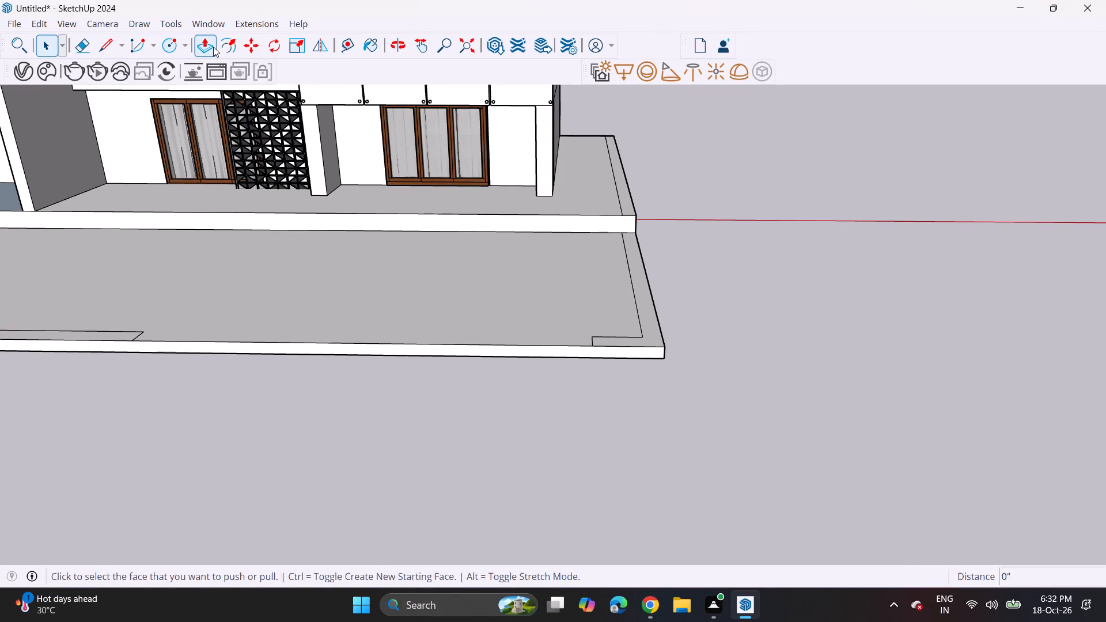
pyautogui.click(626, 200)
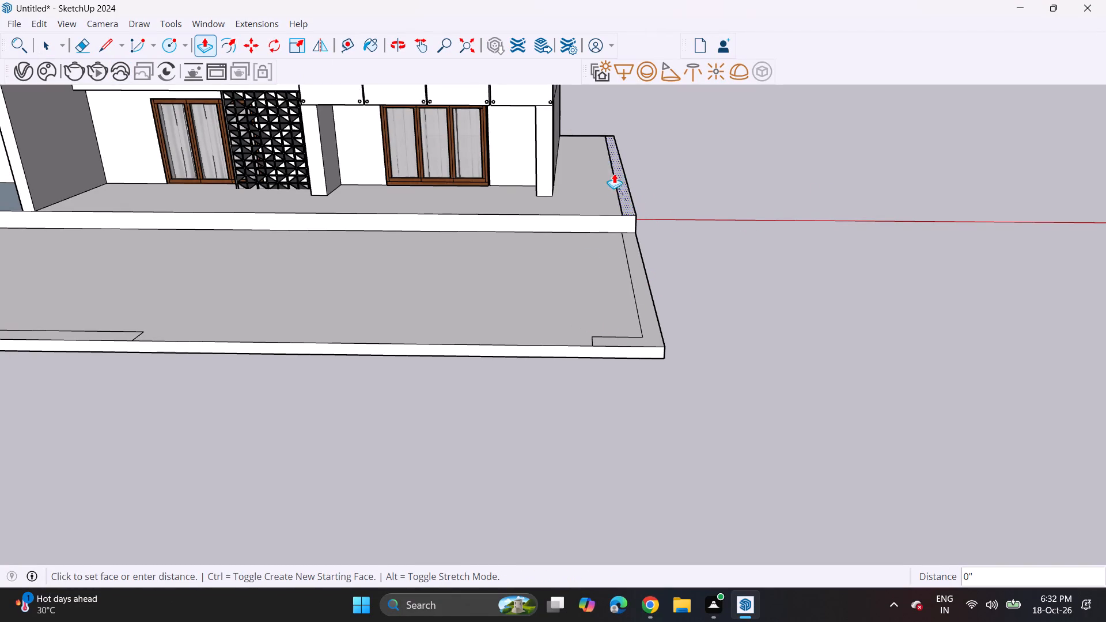
pyautogui.scroll(-4, 603, 145)
pyautogui.moveTo(603, 145); pyautogui.dragTo(608, 250, button='middle')
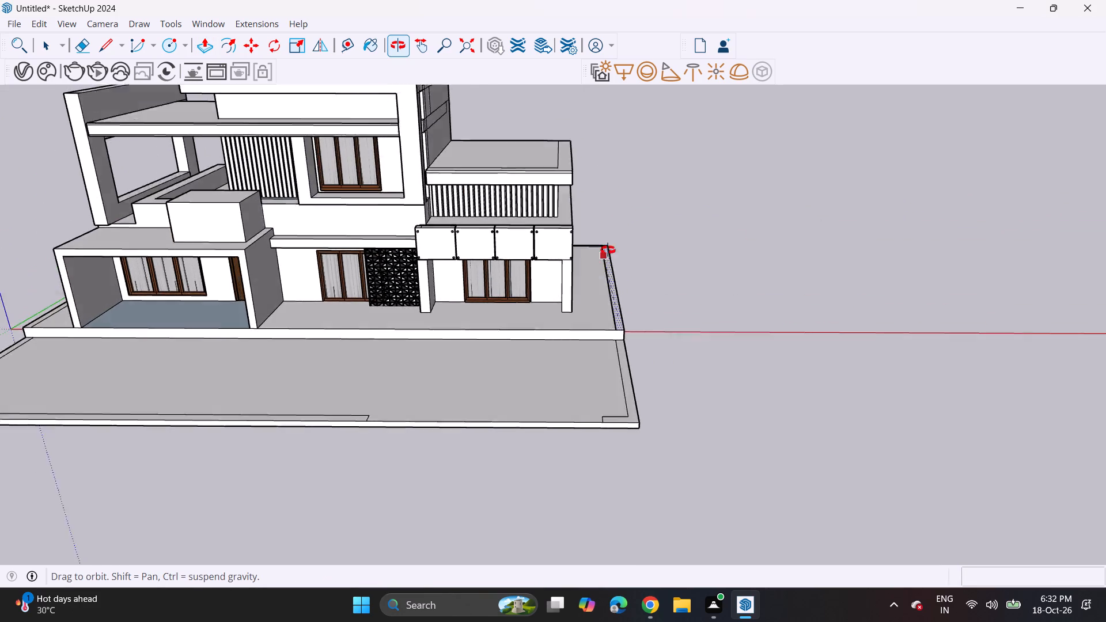
pyautogui.moveTo(608, 250); pyautogui.dragTo(600, 196, button='middle')
pyautogui.write("5'")
pyautogui.press('Return')
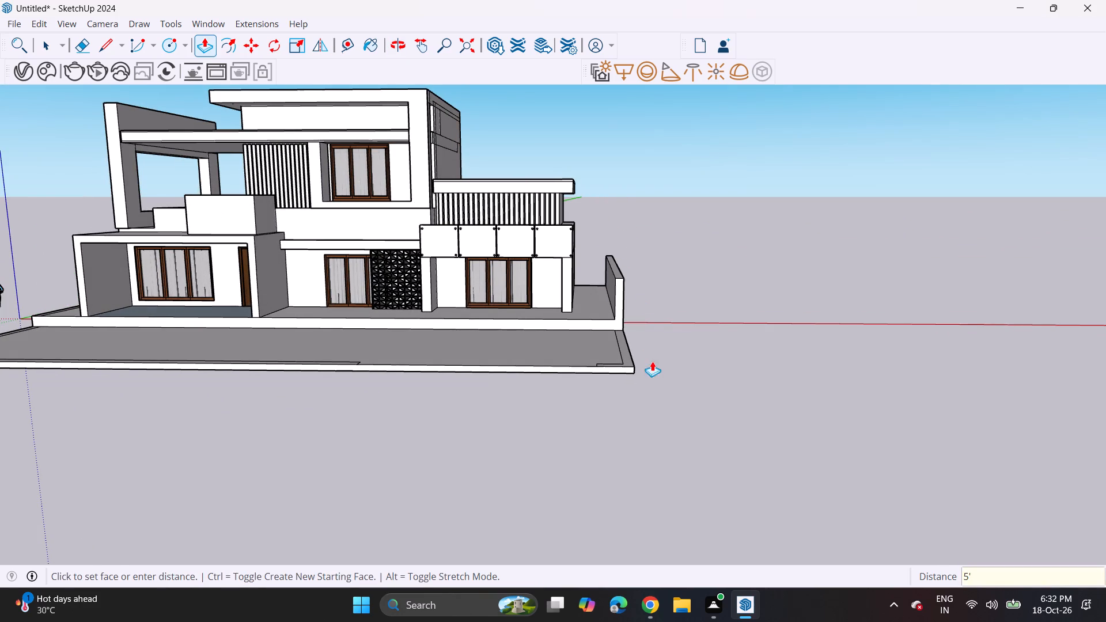
pyautogui.doubleClick(625, 358)
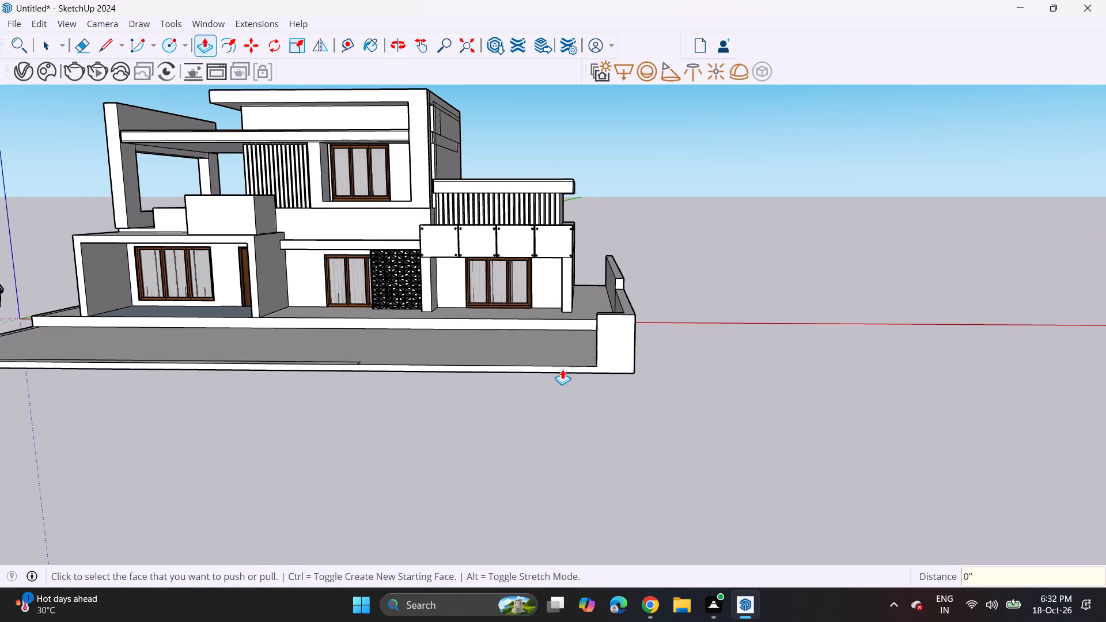
# Raise the front slab's L-shaped strip to plinth level, and extrude it and the plinth's left strip up by the same 5'.
pyautogui.keyDown('shift'); pyautogui.moveTo(183, 331); pyautogui.dragTo(368, 357, button='middle'); pyautogui.keyUp('shift')
pyautogui.moveTo(377, 390); pyautogui.dragTo(369, 512, button='middle')
pyautogui.scroll(4, 227, 465)
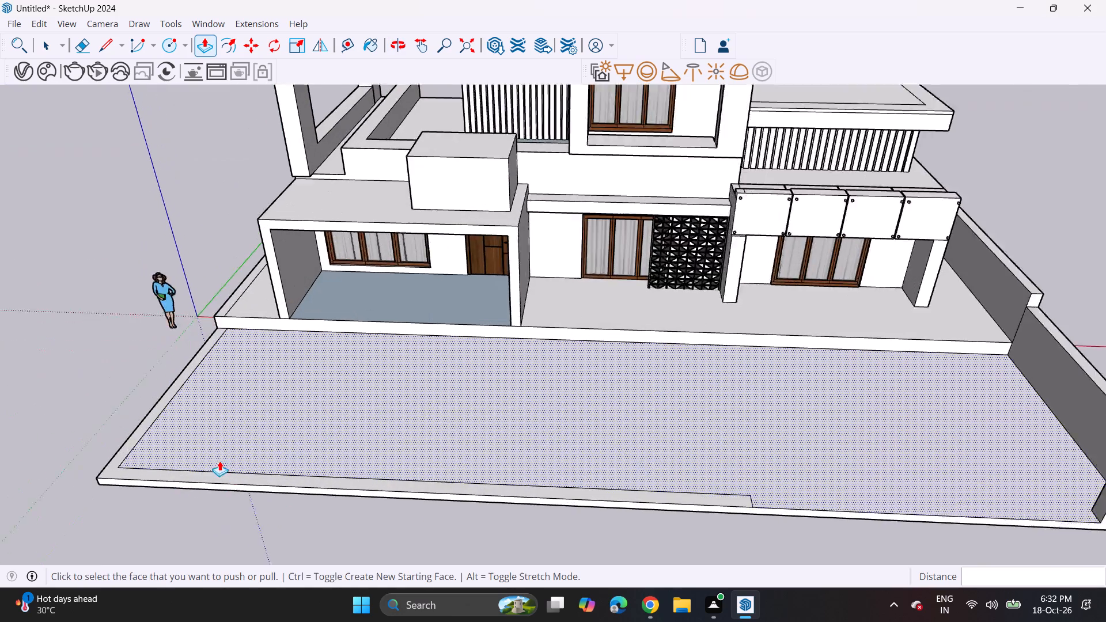
pyautogui.scroll(3, 219, 461)
pyautogui.doubleClick(165, 477)
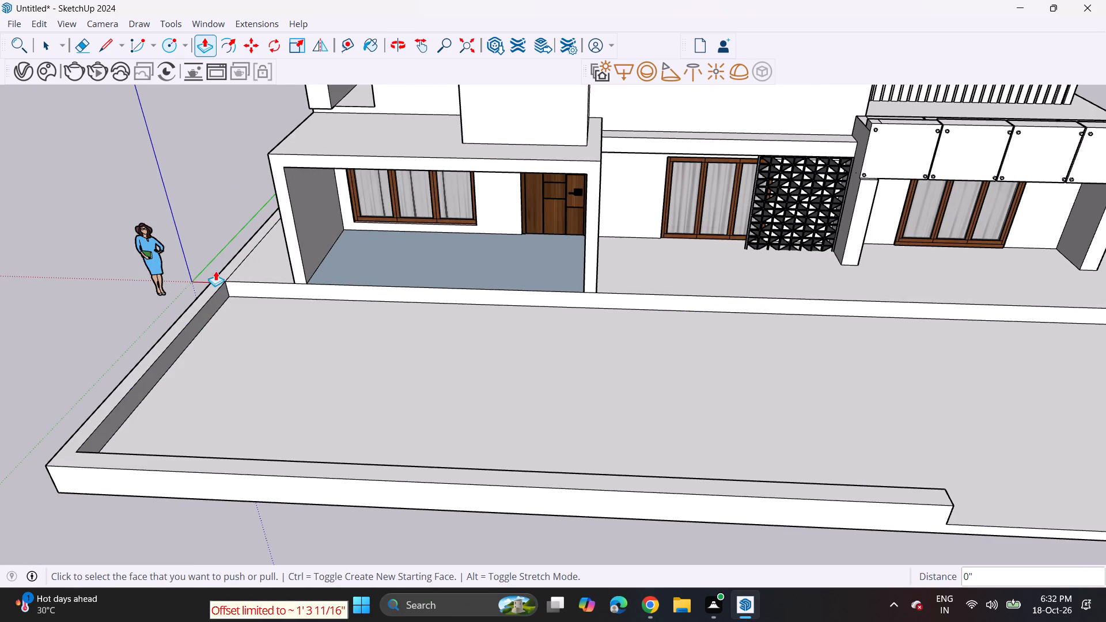
pyautogui.doubleClick(225, 276)
pyautogui.doubleClick(155, 348)
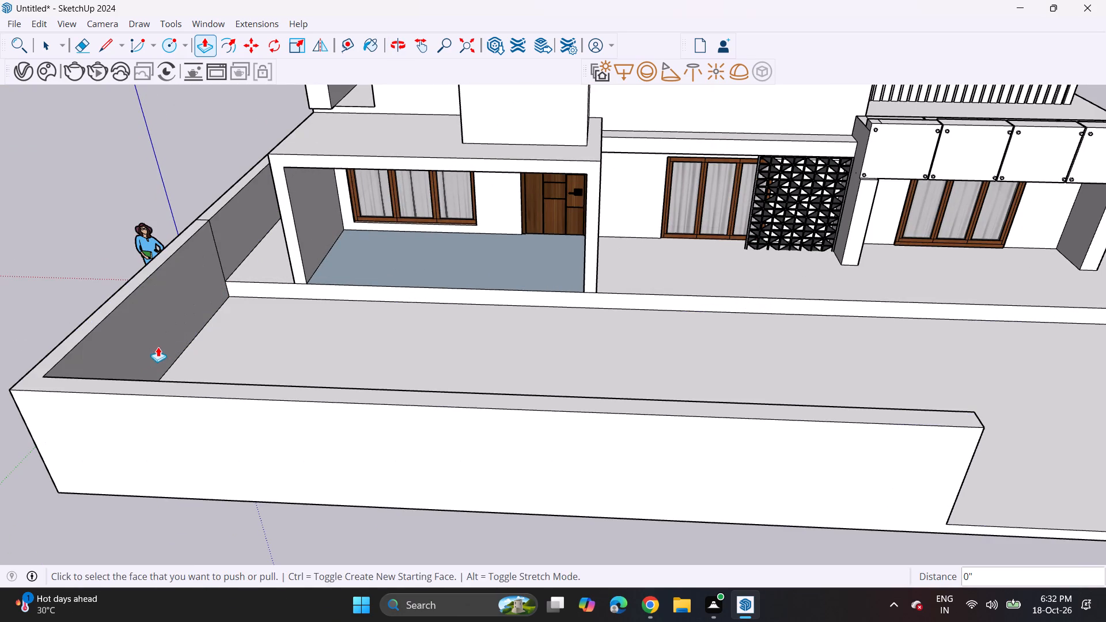
# Examine the house and its boundary walls from below, above and the front.
pyautogui.moveTo(240, 348); pyautogui.dragTo(239, 297, button='middle')
pyautogui.scroll(-9, 235, 277)
pyautogui.moveTo(390, 305); pyautogui.dragTo(413, 168, button='middle')
pyautogui.moveTo(427, 181); pyautogui.dragTo(430, 199, button='middle')
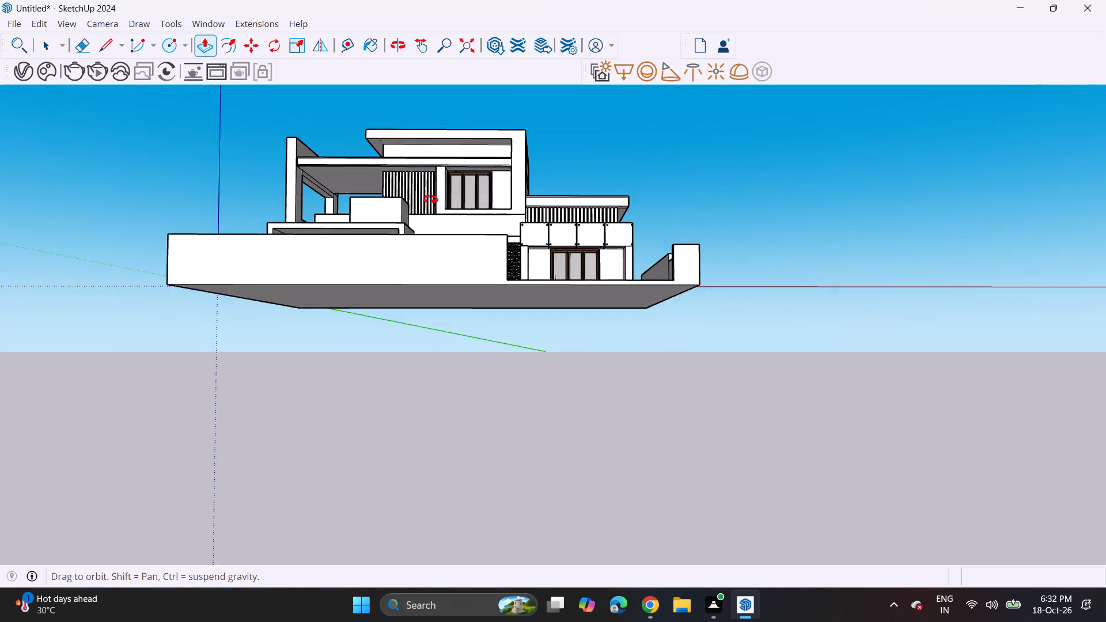
pyautogui.moveTo(430, 199); pyautogui.dragTo(436, 271, button='middle')
pyautogui.keyDown('shift'); pyautogui.moveTo(438, 271); pyautogui.dragTo(483, 392, button='middle'); pyautogui.keyUp('shift')
pyautogui.moveTo(494, 407); pyautogui.dragTo(493, 339, button='middle')
pyautogui.scroll(1, 492, 339)
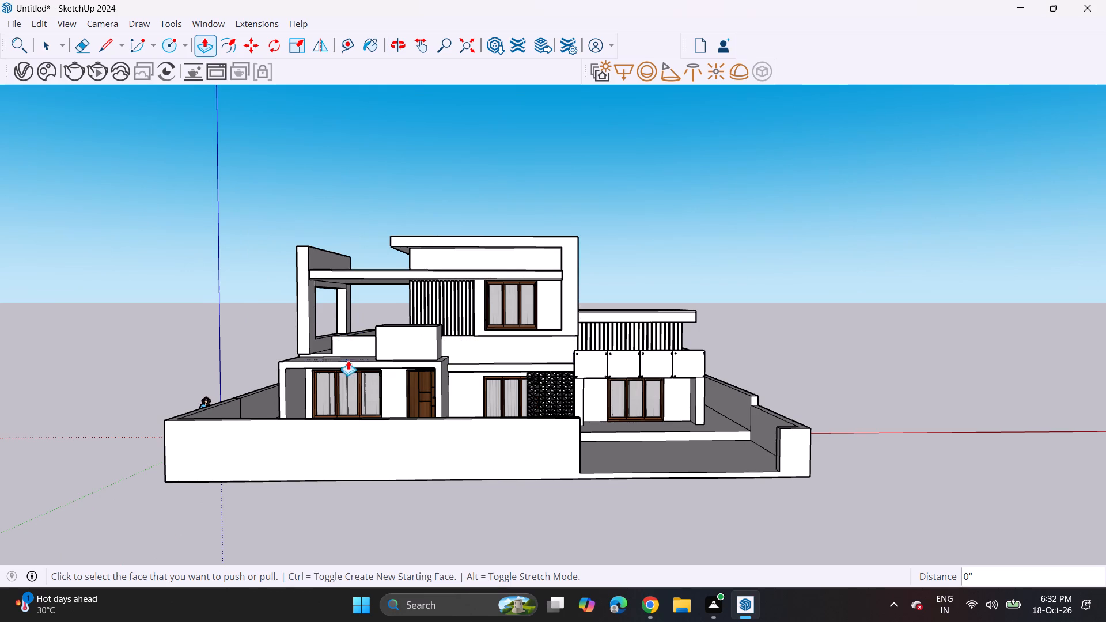
pyautogui.scroll(4, 344, 384)
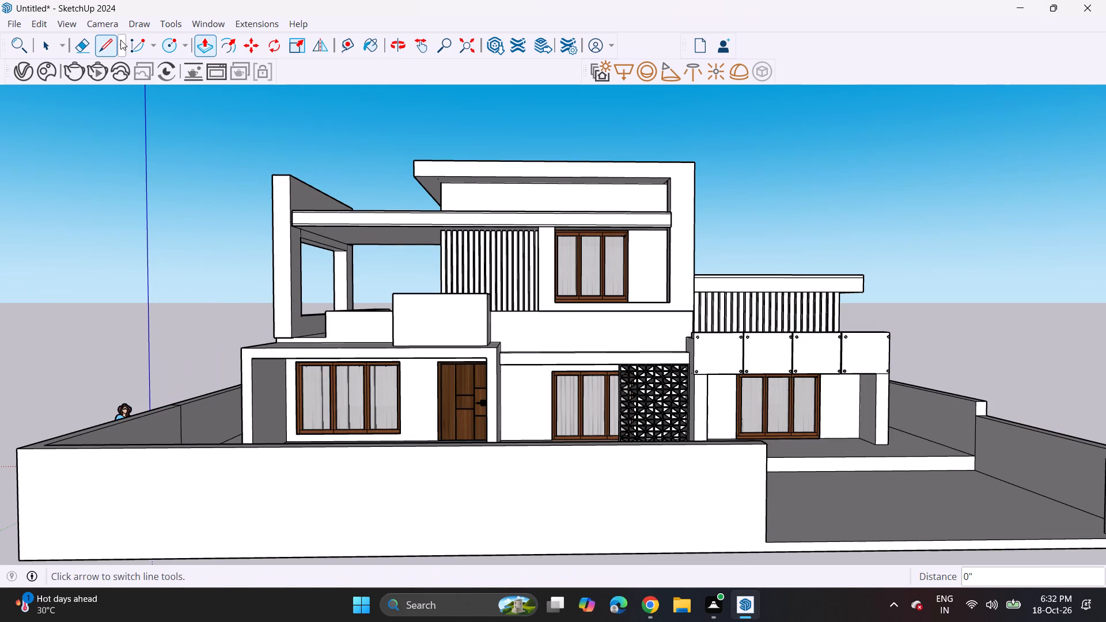
# Draw a rectangle roughly 12' wide on the front boundary wall's outer face, from its top edge to just above its base.
pyautogui.click(181, 40)
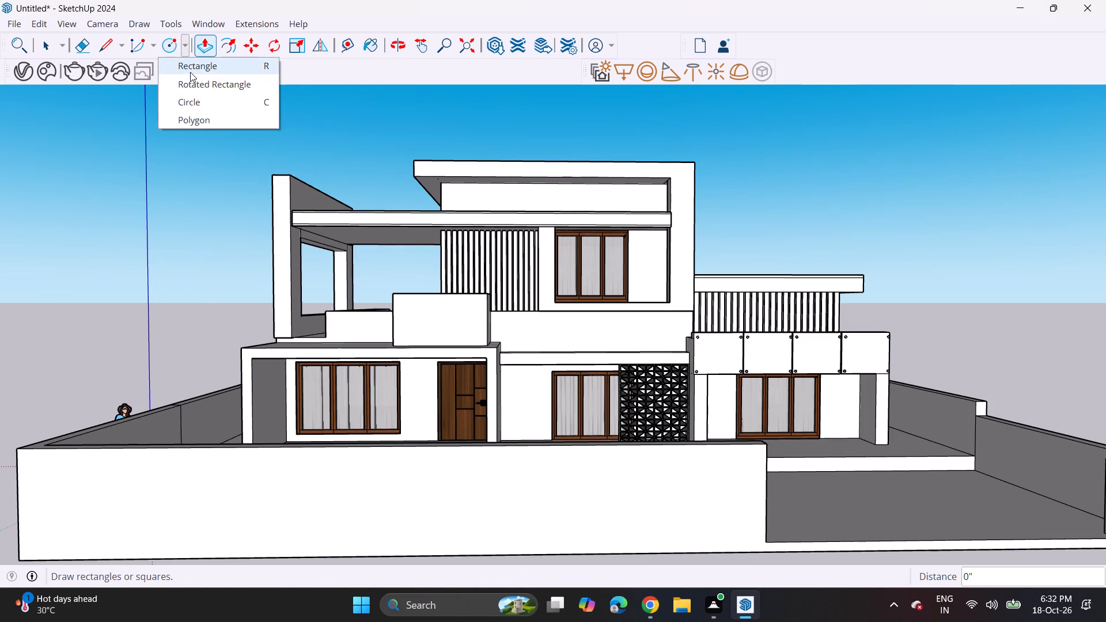
pyautogui.click(191, 73)
pyautogui.scroll(-3, 274, 359)
pyautogui.moveTo(322, 585); pyautogui.dragTo(378, 536, button='middle')
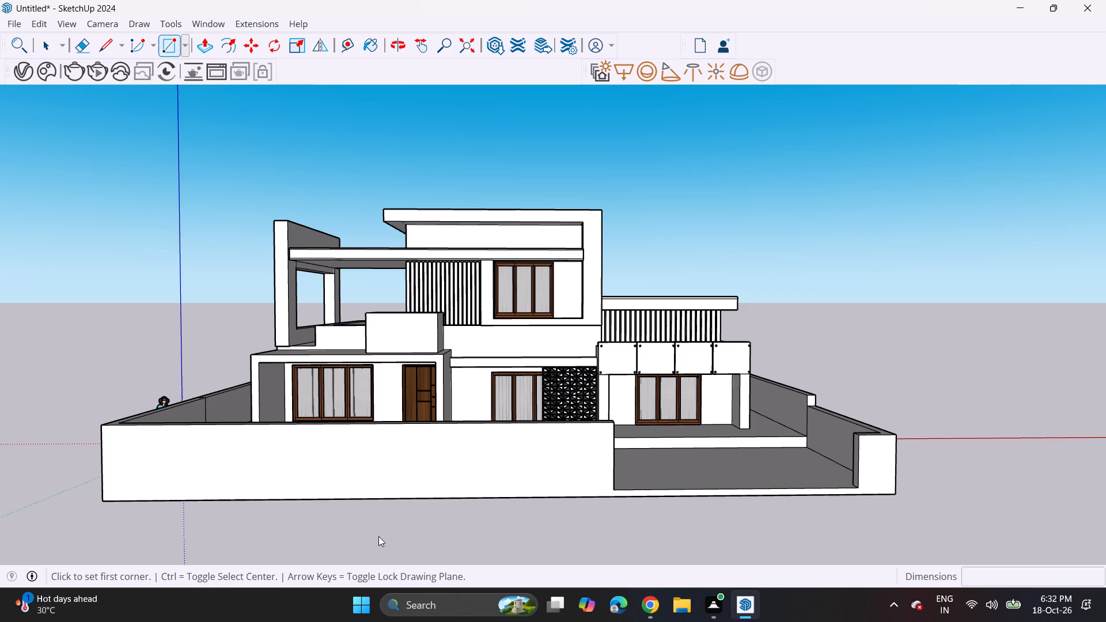
pyautogui.moveTo(378, 536); pyautogui.dragTo(380, 521, button='middle')
pyautogui.moveTo(286, 511); pyautogui.dragTo(325, 509, button='middle')
pyautogui.scroll(5, 262, 461)
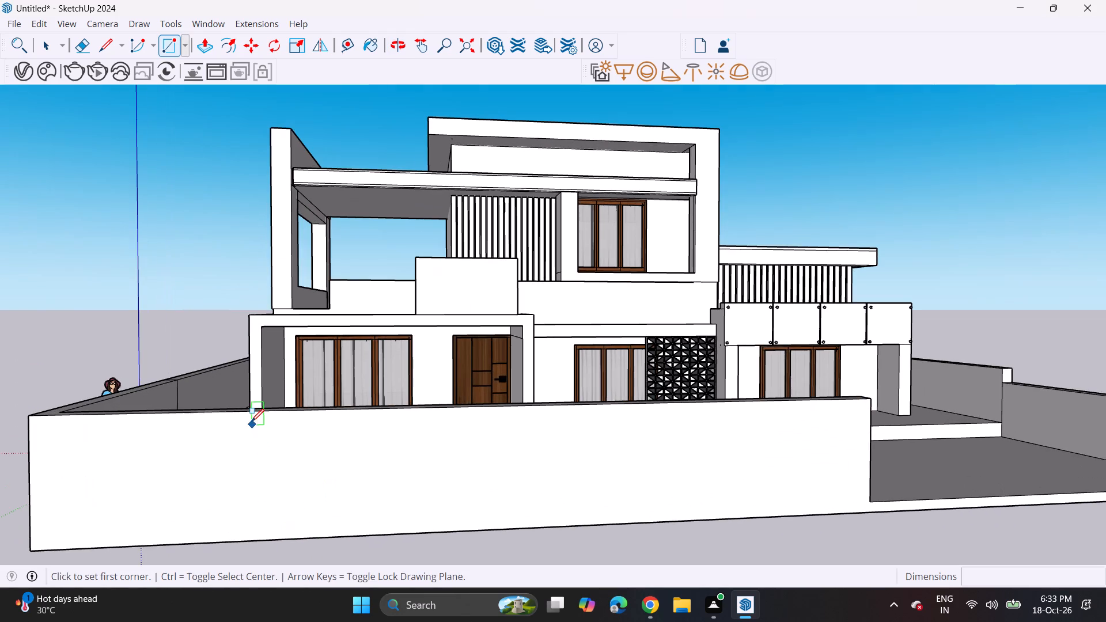
pyautogui.moveTo(248, 410); pyautogui.dragTo(251, 417)
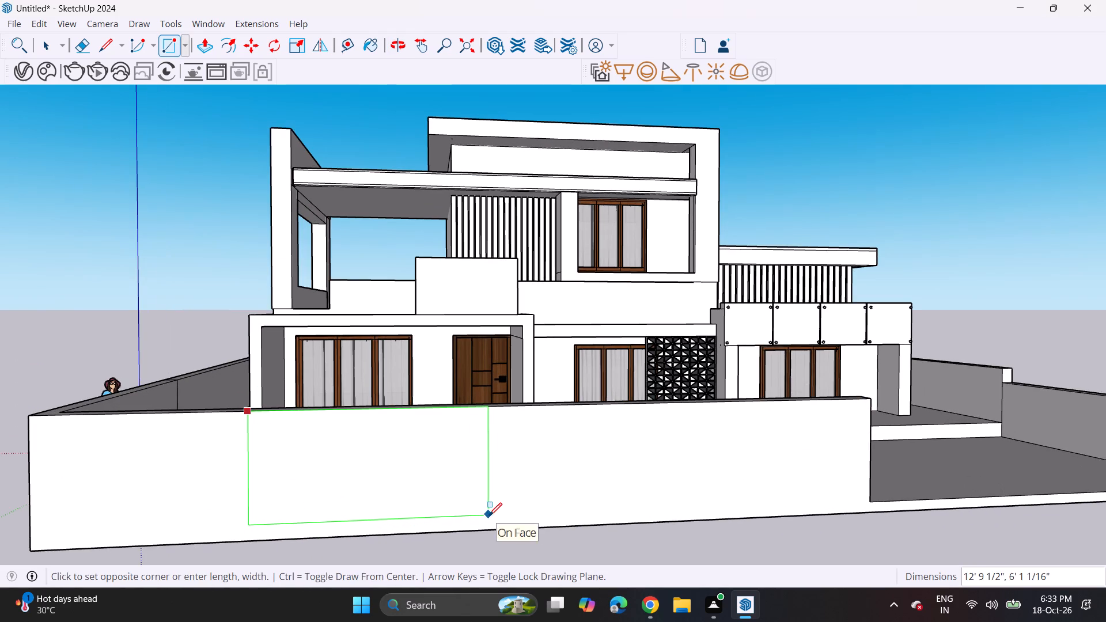
pyautogui.click(480, 522)
# Push the rectangle on the front boundary wall inward by 1' 1 5/8", the thickness of the wall.
pyautogui.moveTo(482, 479); pyautogui.dragTo(430, 571, button='middle')
pyautogui.scroll(-5, 272, 276)
pyautogui.keyDown('shift'); pyautogui.moveTo(360, 400); pyautogui.dragTo(396, 228, button='middle'); pyautogui.keyUp('shift')
pyautogui.moveTo(397, 222); pyautogui.dragTo(363, 422, button='middle')
pyautogui.scroll(1, 396, 256)
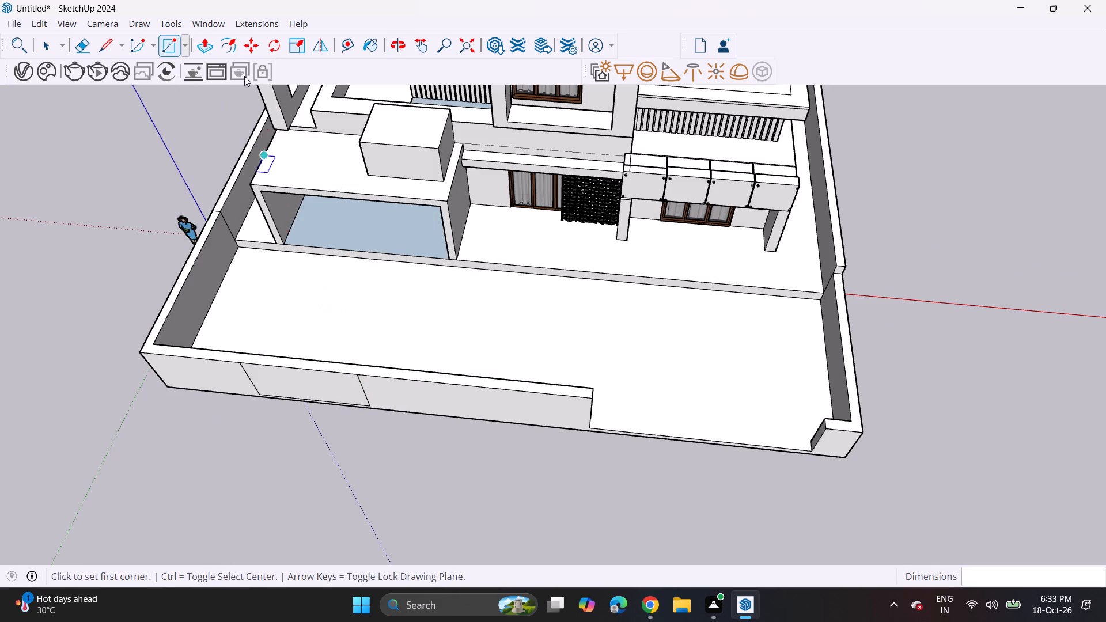
pyautogui.click(202, 50)
pyautogui.click(313, 388)
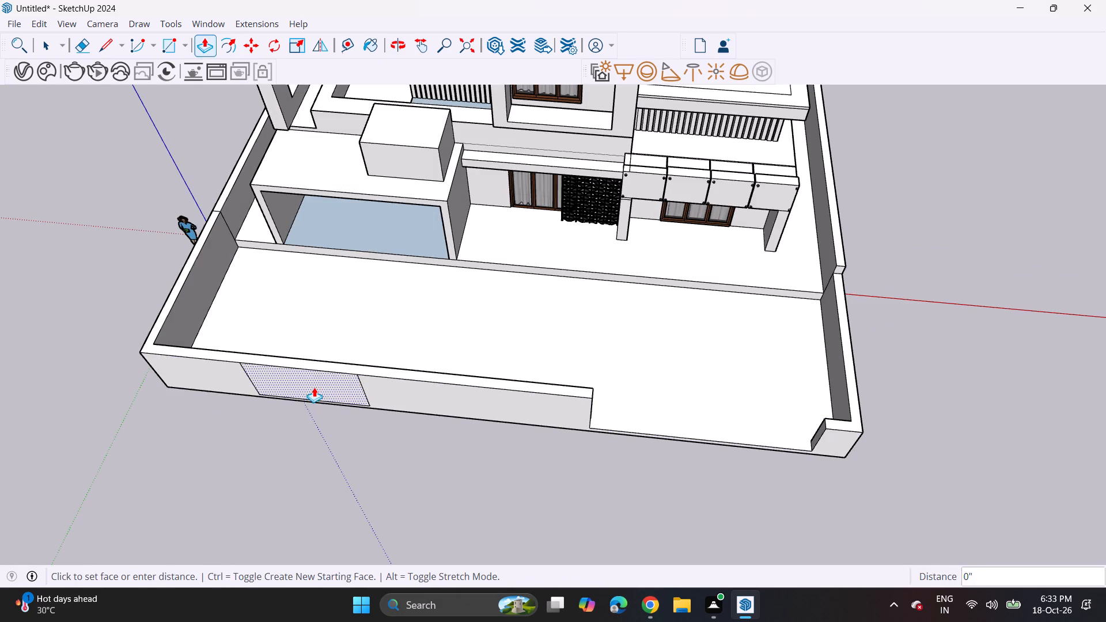
pyautogui.click(325, 363)
pyautogui.scroll(2, 320, 371)
pyautogui.moveTo(320, 371); pyautogui.dragTo(372, 277, button='middle')
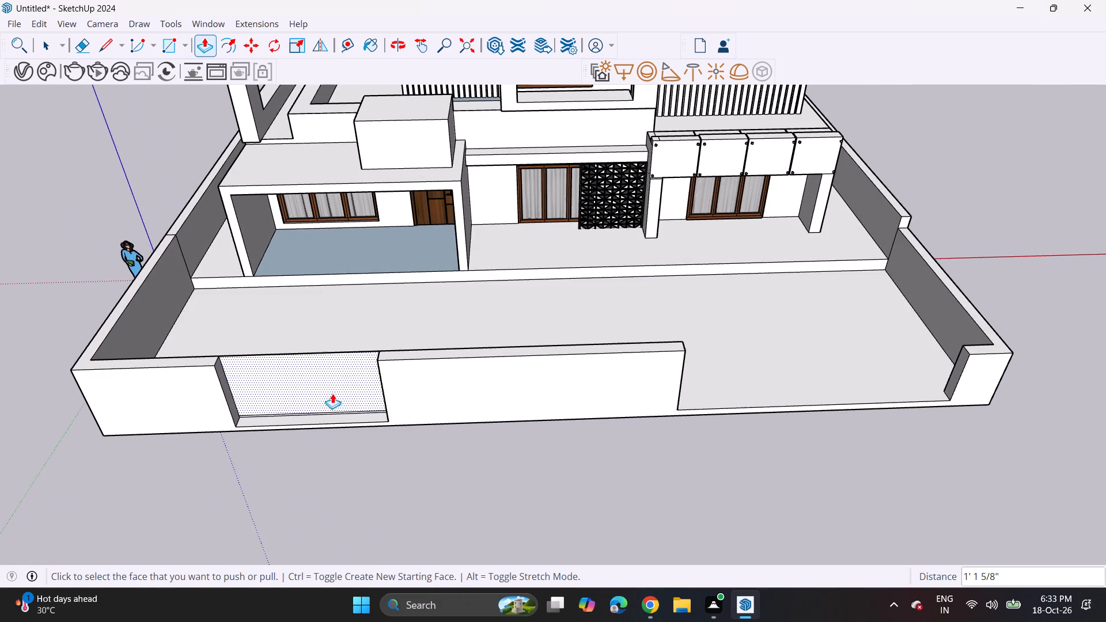
# Erase the leftover top edge across the pushed-in rectangle to clear the opening in the front boundary wall.
pyautogui.scroll(4, 335, 380)
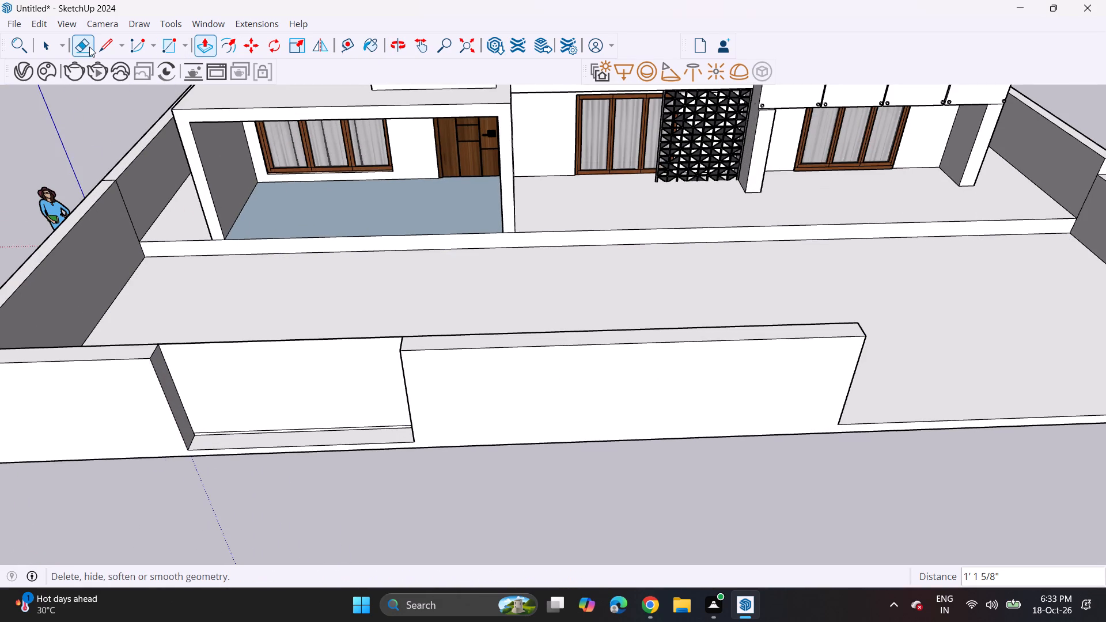
pyautogui.click(89, 47)
pyautogui.moveTo(282, 337); pyautogui.dragTo(281, 352)
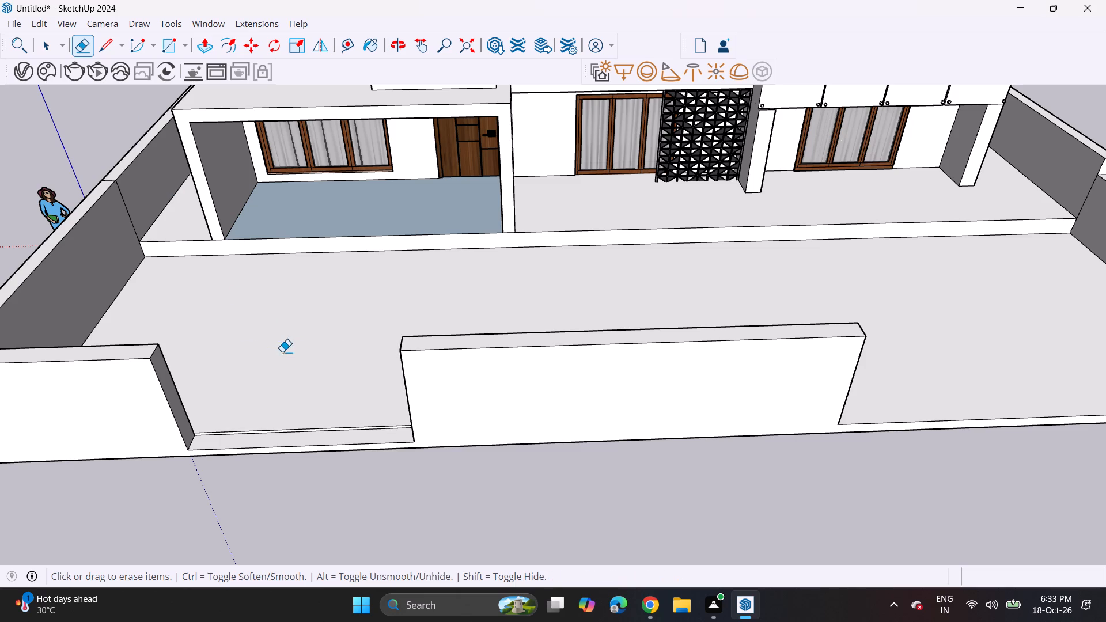
# Draw a vertical line about 1' 3 11/16" long that splits the raised floor's front face, just short of the glass-panelled balcony's first column.
pyautogui.moveTo(310, 381); pyautogui.dragTo(319, 242, button='middle')
pyautogui.scroll(-3, 331, 263)
pyautogui.moveTo(327, 285); pyautogui.dragTo(320, 477, button='middle')
pyautogui.moveTo(325, 469); pyautogui.dragTo(342, 411, button='middle')
pyautogui.scroll(1, 328, 469)
pyautogui.moveTo(325, 361); pyautogui.dragTo(319, 388, button='middle')
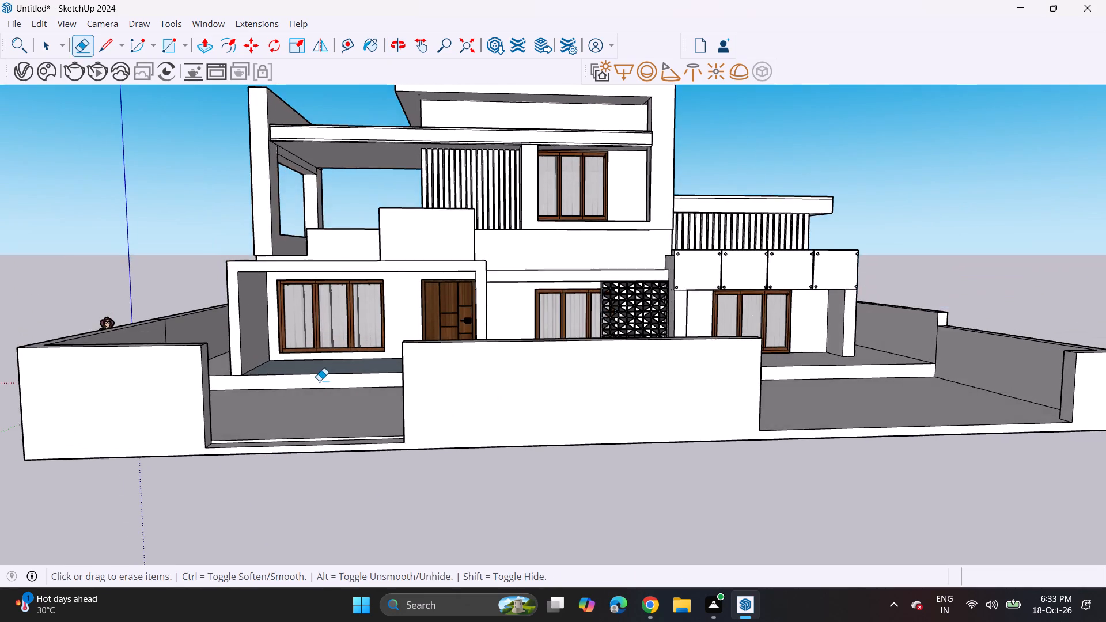
pyautogui.scroll(-4, 319, 381)
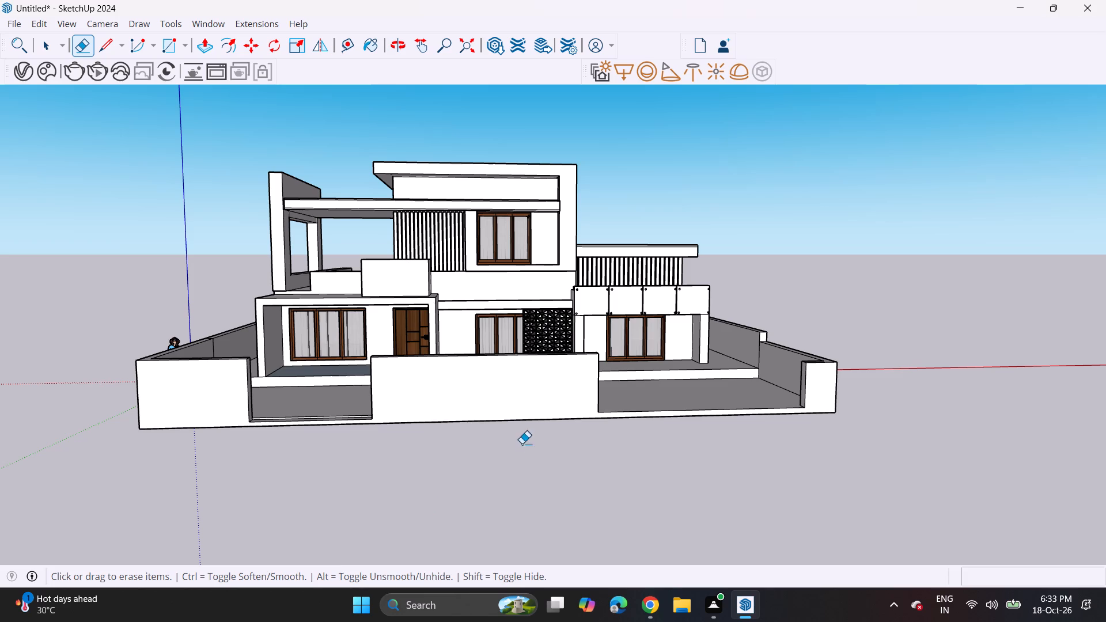
pyautogui.click(107, 43)
pyautogui.moveTo(647, 253); pyautogui.dragTo(611, 464, button='middle')
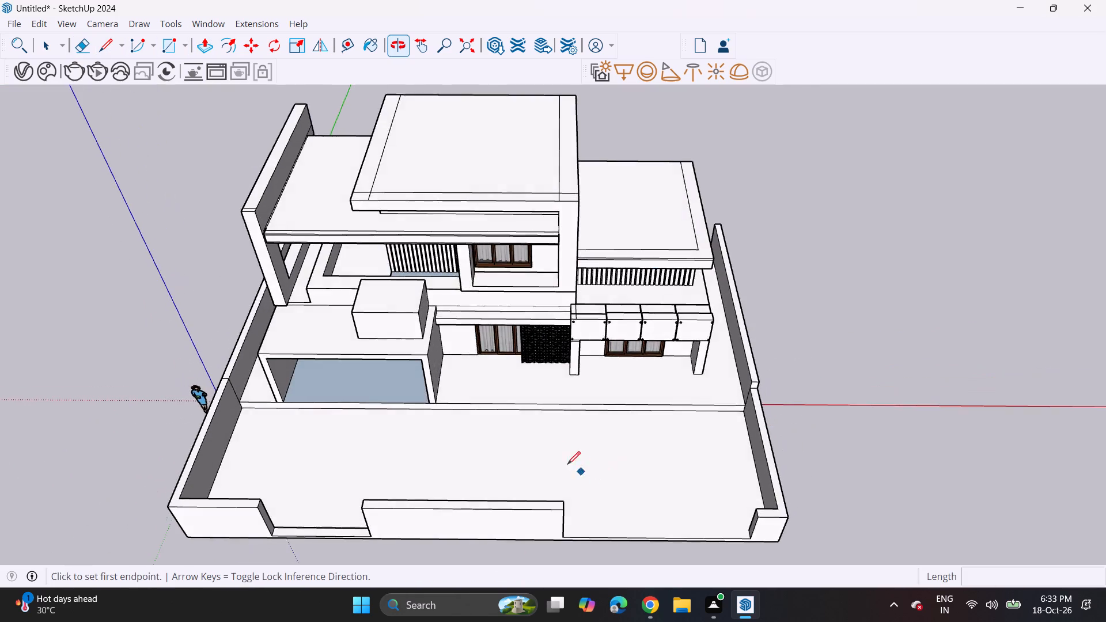
pyautogui.scroll(4, 553, 457)
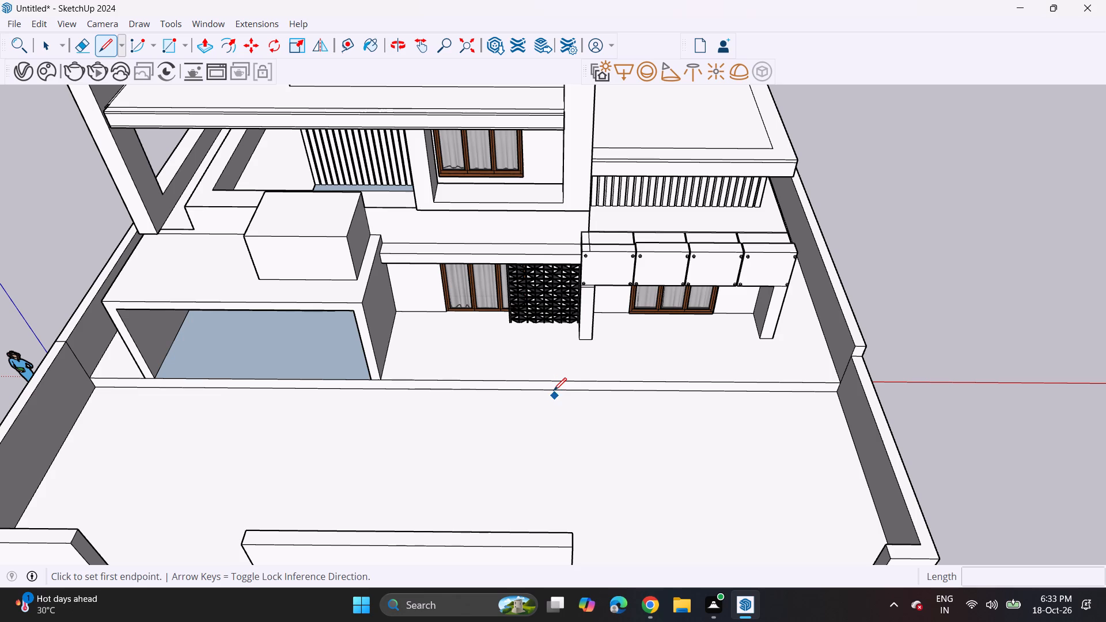
pyautogui.click(552, 388)
pyautogui.click(552, 379)
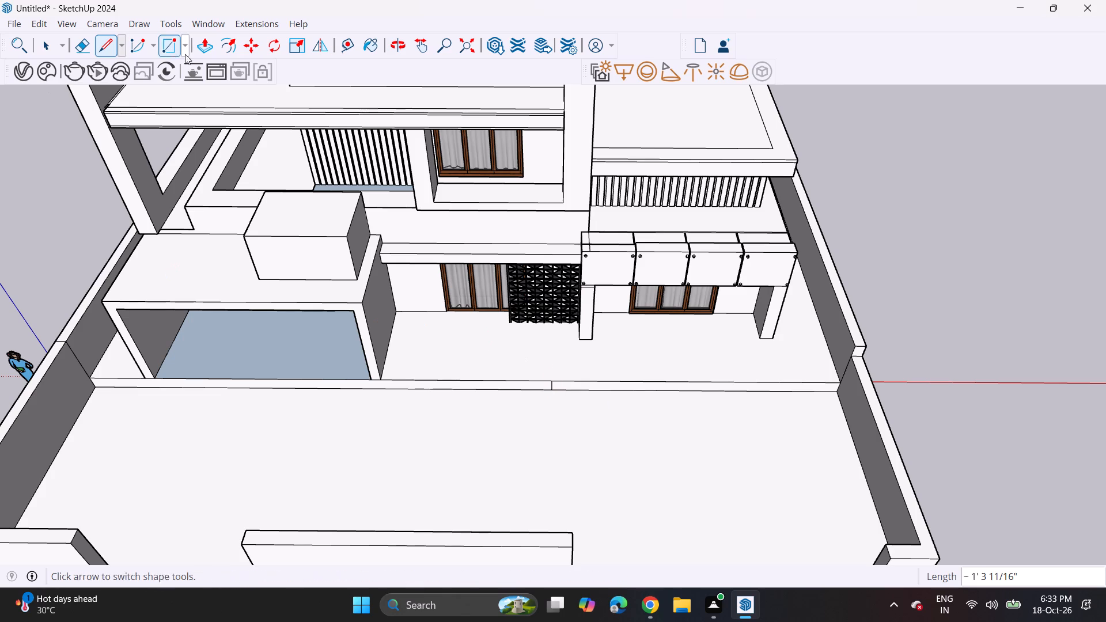
# Pull the porch-side part of the raised floor's front face roughly 10' forward, toward the front boundary wall.
pyautogui.click(210, 41)
pyautogui.click(492, 383)
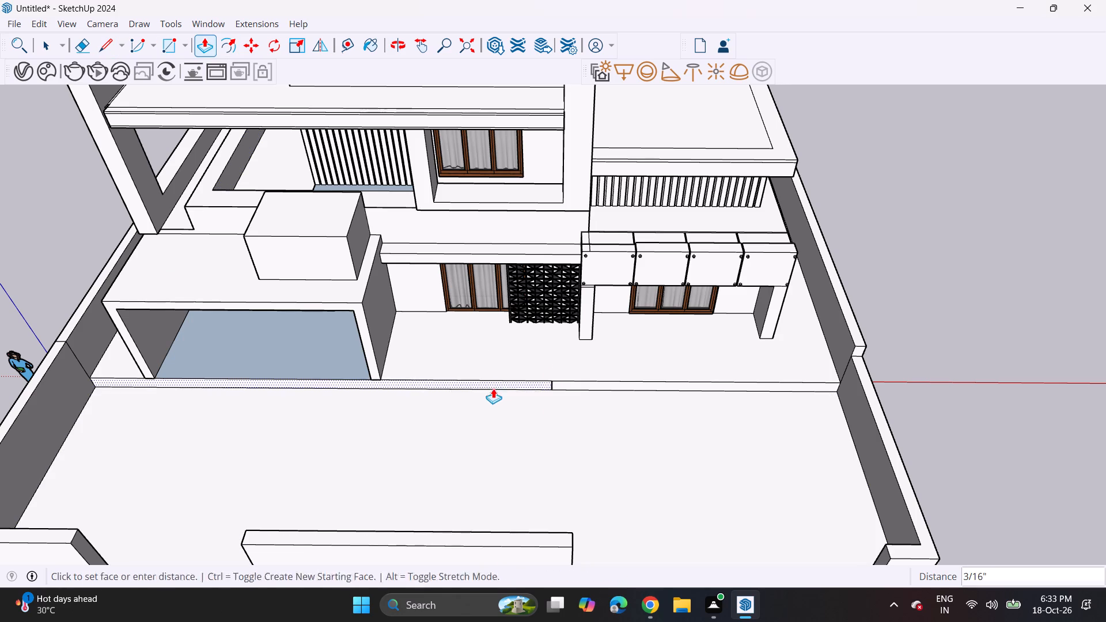
pyautogui.click(506, 385)
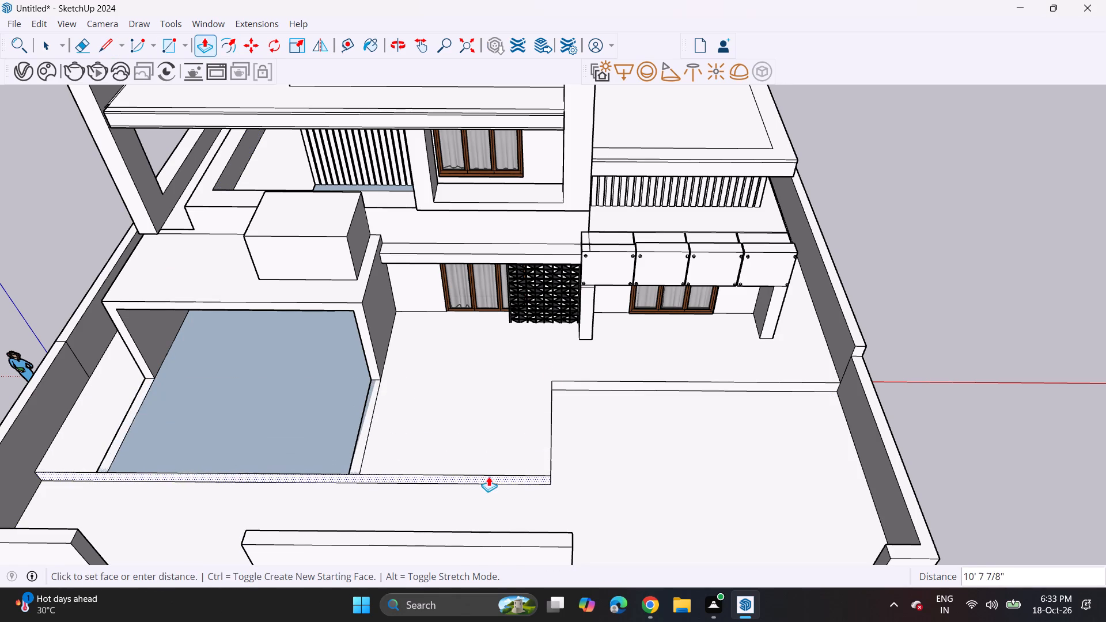
pyautogui.click(488, 473)
# Erase the leftover lines on both sides of the porch floor so the extended raised floor merges into one face.
pyautogui.click(92, 48)
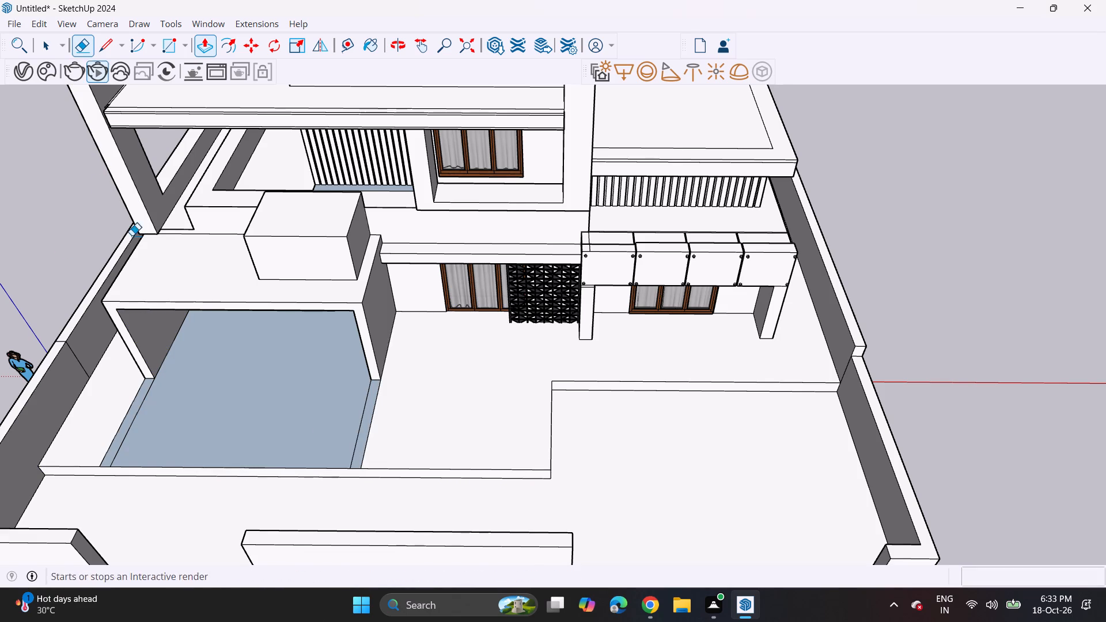
pyautogui.moveTo(127, 403); pyautogui.dragTo(151, 413)
pyautogui.moveTo(327, 444); pyautogui.dragTo(382, 450)
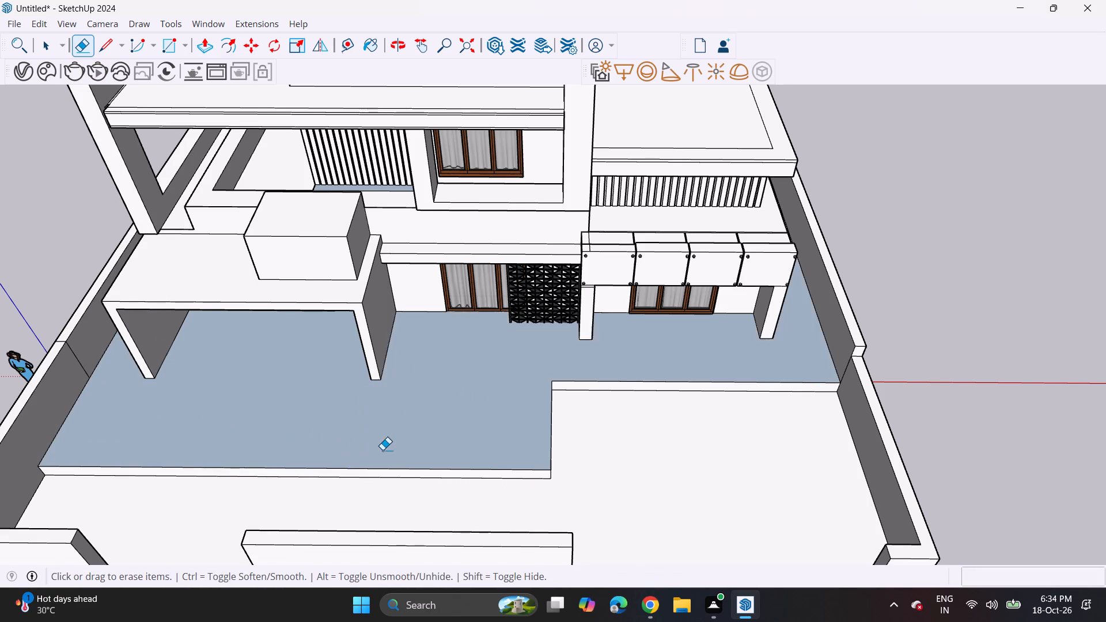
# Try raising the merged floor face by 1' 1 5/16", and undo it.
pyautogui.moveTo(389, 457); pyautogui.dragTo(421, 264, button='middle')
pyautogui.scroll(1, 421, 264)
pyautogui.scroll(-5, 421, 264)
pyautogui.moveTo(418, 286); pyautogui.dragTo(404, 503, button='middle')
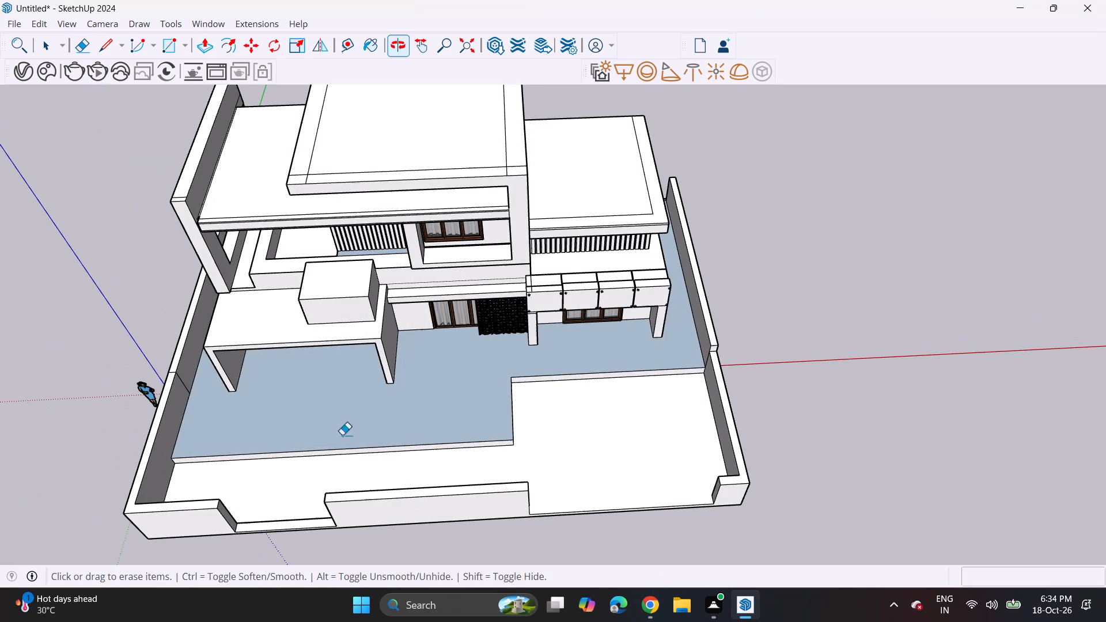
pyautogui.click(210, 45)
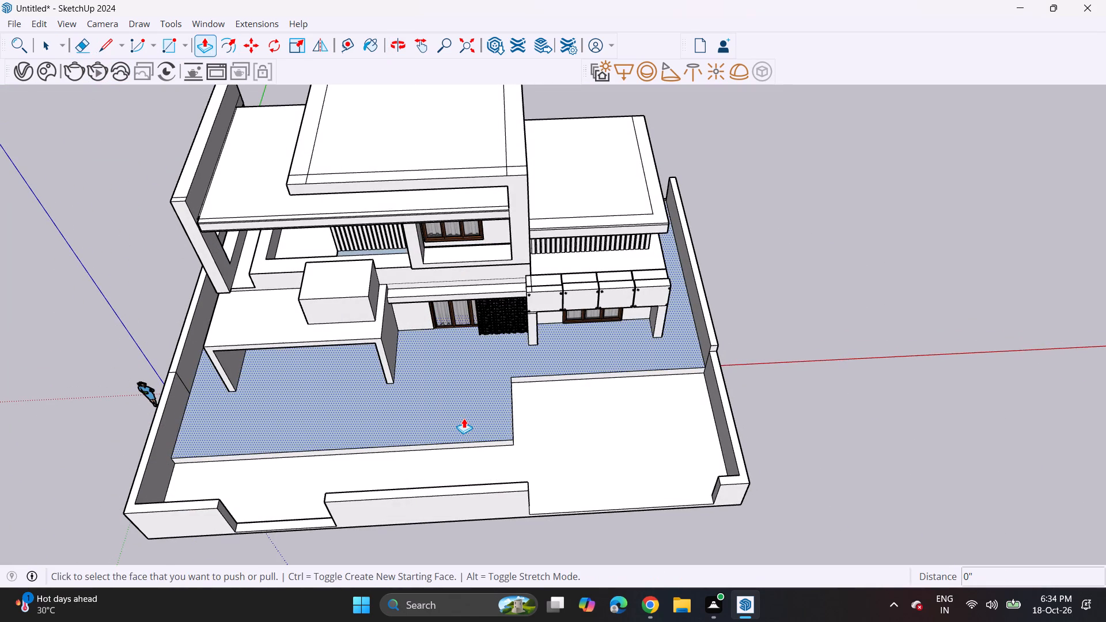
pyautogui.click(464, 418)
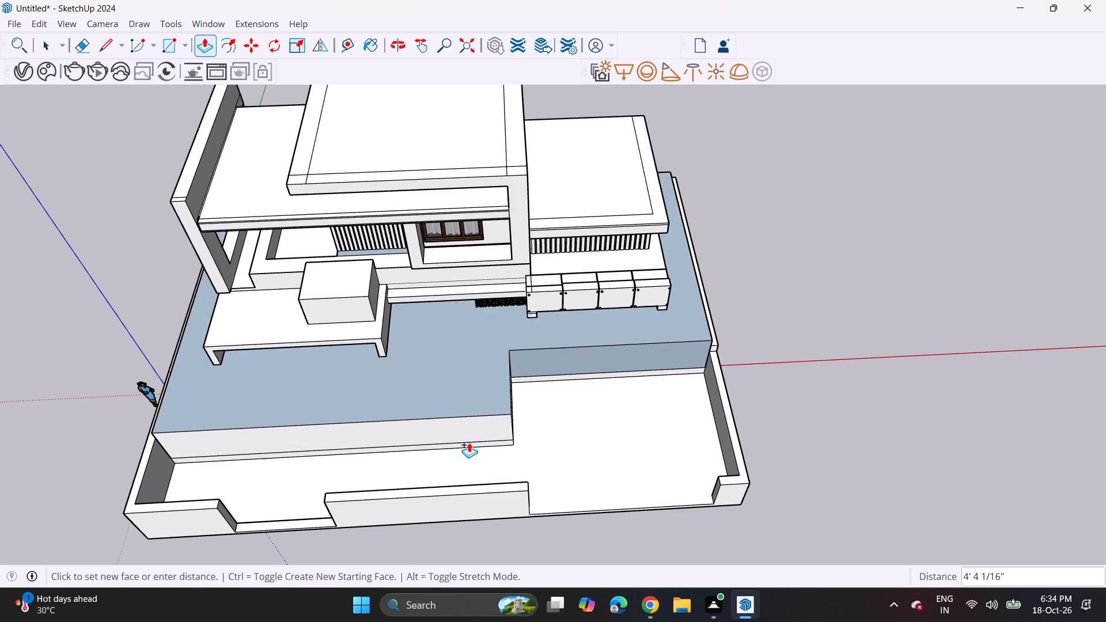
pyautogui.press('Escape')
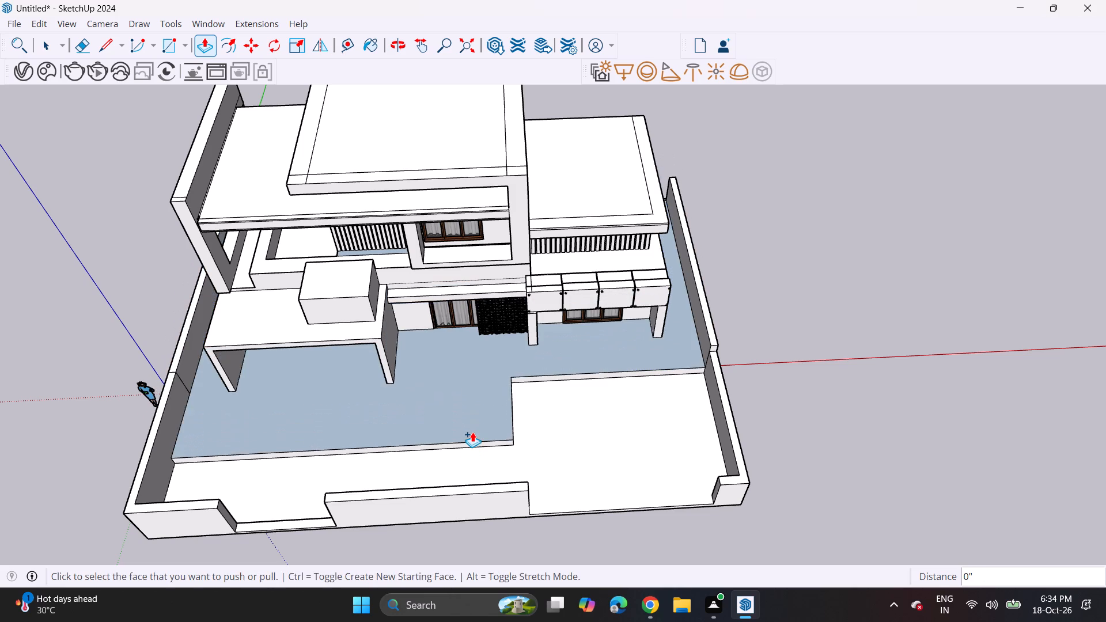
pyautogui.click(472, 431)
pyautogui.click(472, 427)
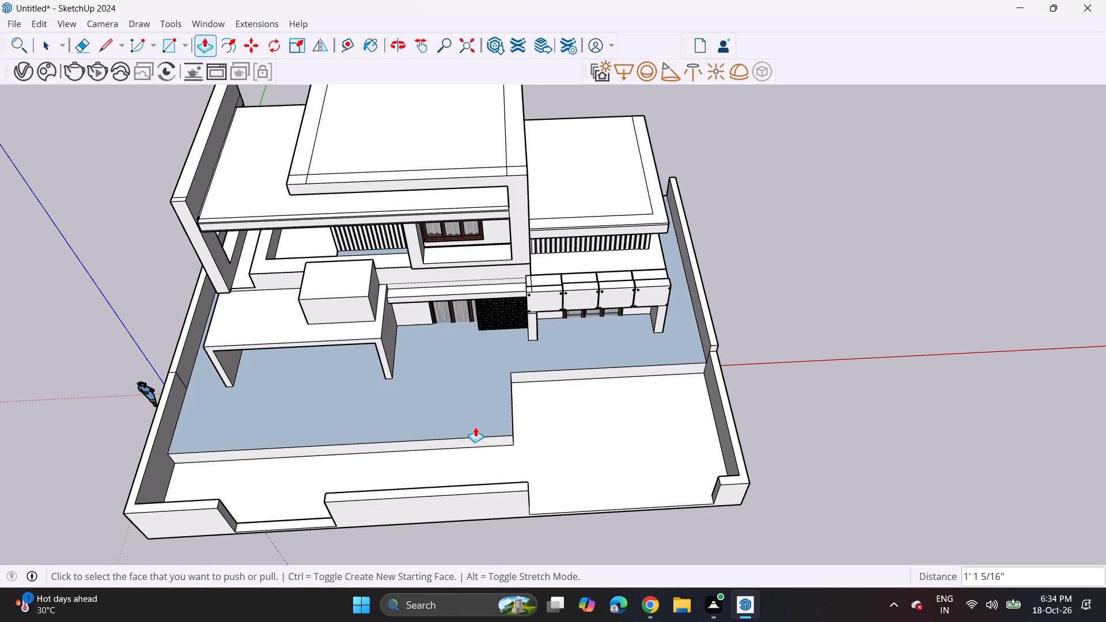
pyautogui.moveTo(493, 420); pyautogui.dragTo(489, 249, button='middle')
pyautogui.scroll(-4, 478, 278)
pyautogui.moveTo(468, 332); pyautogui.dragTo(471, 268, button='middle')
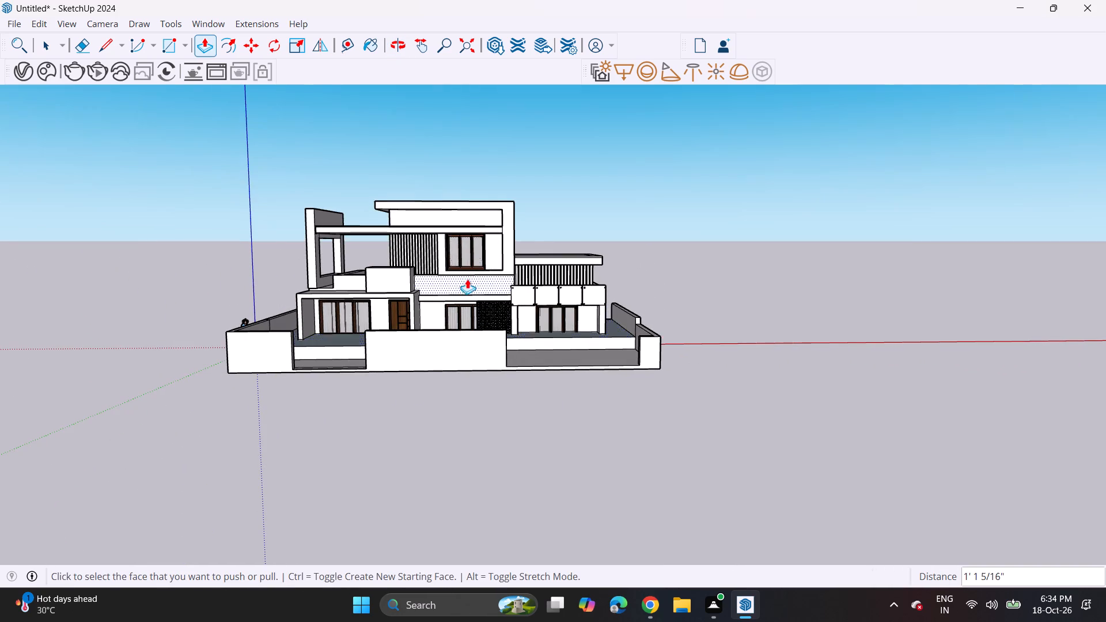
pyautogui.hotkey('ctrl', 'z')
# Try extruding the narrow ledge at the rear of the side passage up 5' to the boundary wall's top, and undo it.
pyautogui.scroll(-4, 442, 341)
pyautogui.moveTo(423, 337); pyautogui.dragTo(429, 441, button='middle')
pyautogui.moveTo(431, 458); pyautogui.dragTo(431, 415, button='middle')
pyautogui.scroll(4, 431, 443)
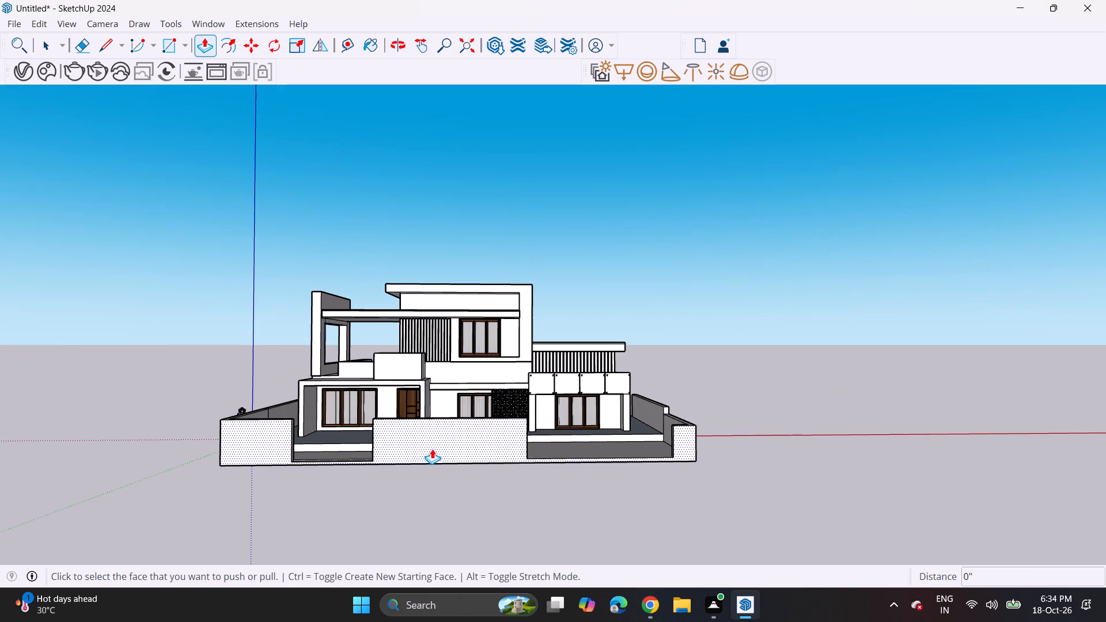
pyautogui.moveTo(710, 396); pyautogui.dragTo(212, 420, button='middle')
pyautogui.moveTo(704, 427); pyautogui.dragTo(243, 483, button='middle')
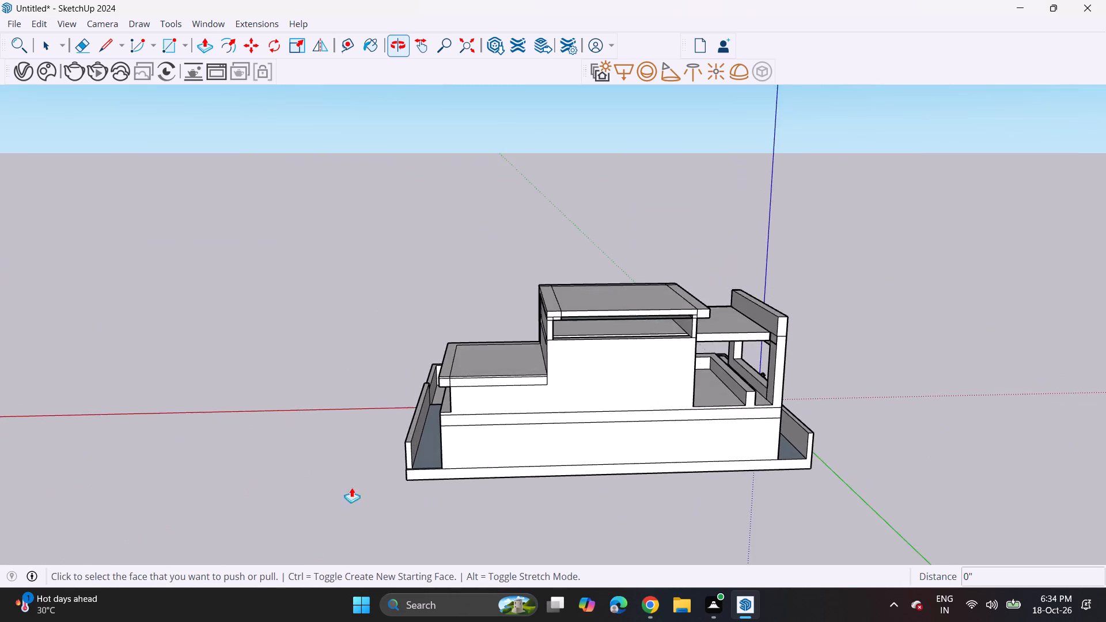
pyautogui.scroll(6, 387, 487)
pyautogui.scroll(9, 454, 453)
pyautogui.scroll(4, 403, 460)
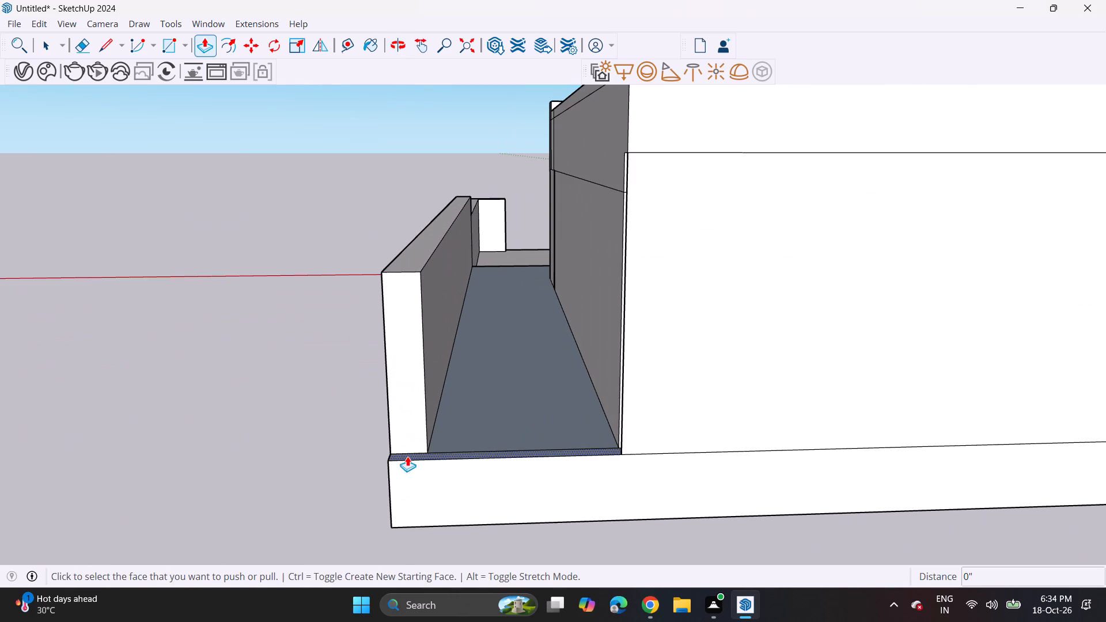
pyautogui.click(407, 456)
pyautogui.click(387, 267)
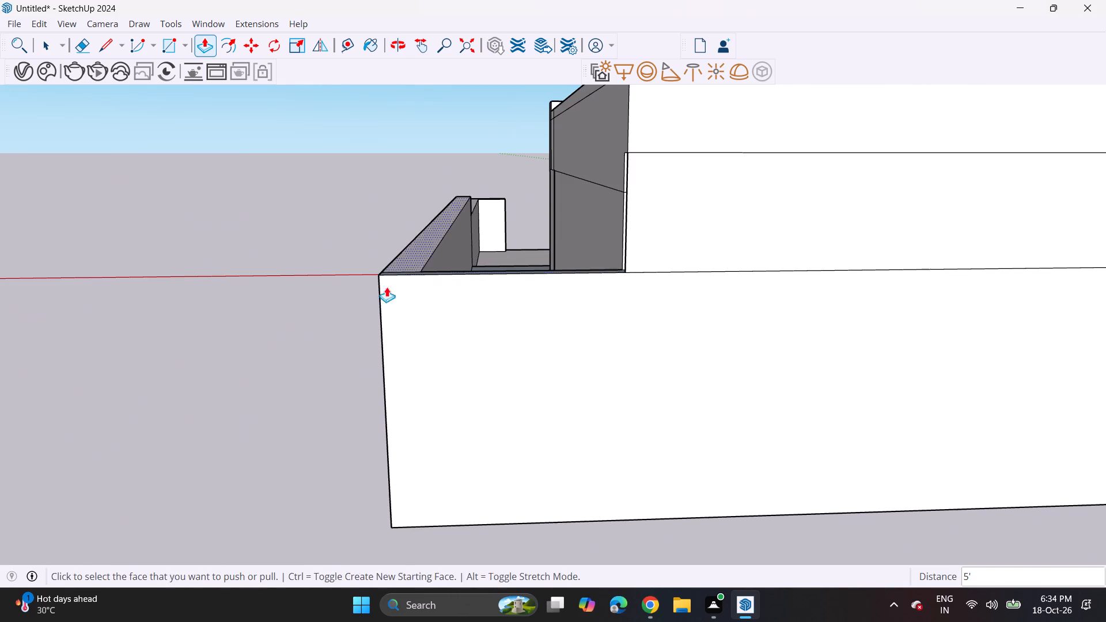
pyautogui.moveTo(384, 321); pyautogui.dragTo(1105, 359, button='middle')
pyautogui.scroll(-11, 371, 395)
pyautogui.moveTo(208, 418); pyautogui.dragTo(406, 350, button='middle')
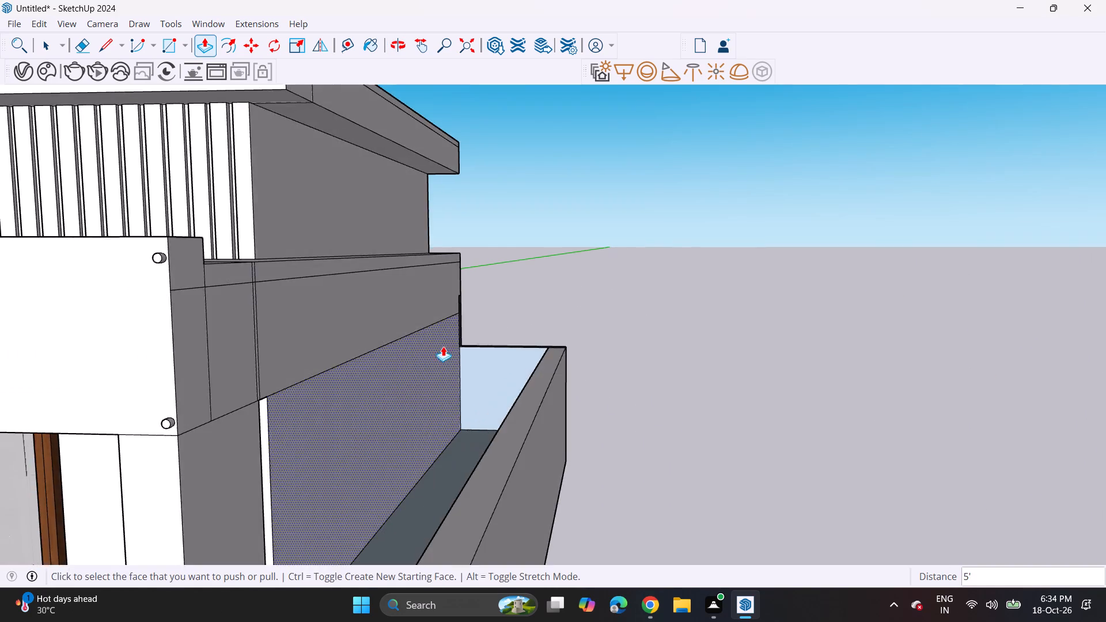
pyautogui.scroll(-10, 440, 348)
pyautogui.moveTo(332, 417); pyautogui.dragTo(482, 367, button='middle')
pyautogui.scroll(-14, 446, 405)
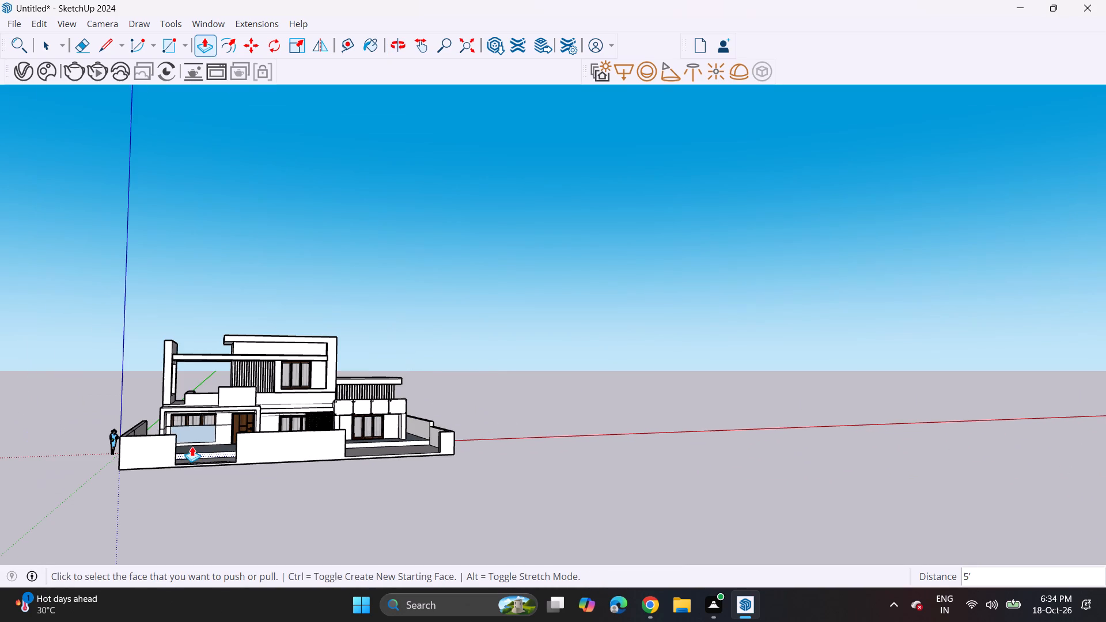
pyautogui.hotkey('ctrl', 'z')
# Draw a line about 5' 2" long across the rear end of the porch-side passage floor, from house wall to boundary wall.
pyautogui.moveTo(334, 415); pyautogui.dragTo(60, 526, button='middle')
pyautogui.scroll(1, 208, 481)
pyautogui.moveTo(435, 352); pyautogui.dragTo(249, 347, button='middle')
pyautogui.scroll(1, 268, 352)
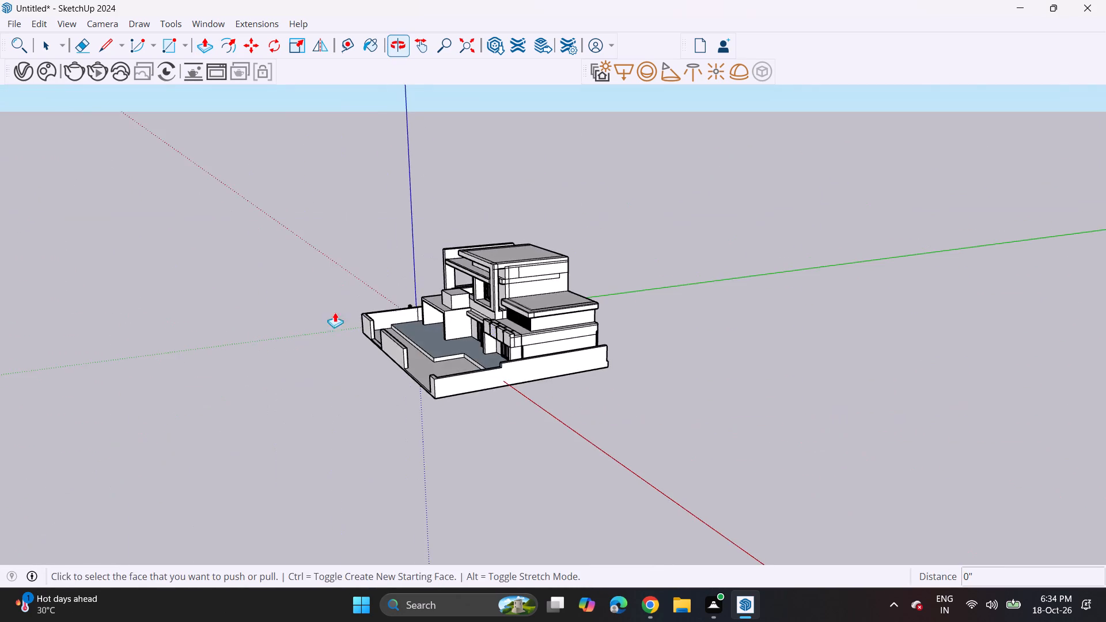
pyautogui.moveTo(653, 293); pyautogui.dragTo(139, 383, button='middle')
pyautogui.moveTo(718, 274); pyautogui.dragTo(450, 318, button='middle')
pyautogui.scroll(12, 650, 425)
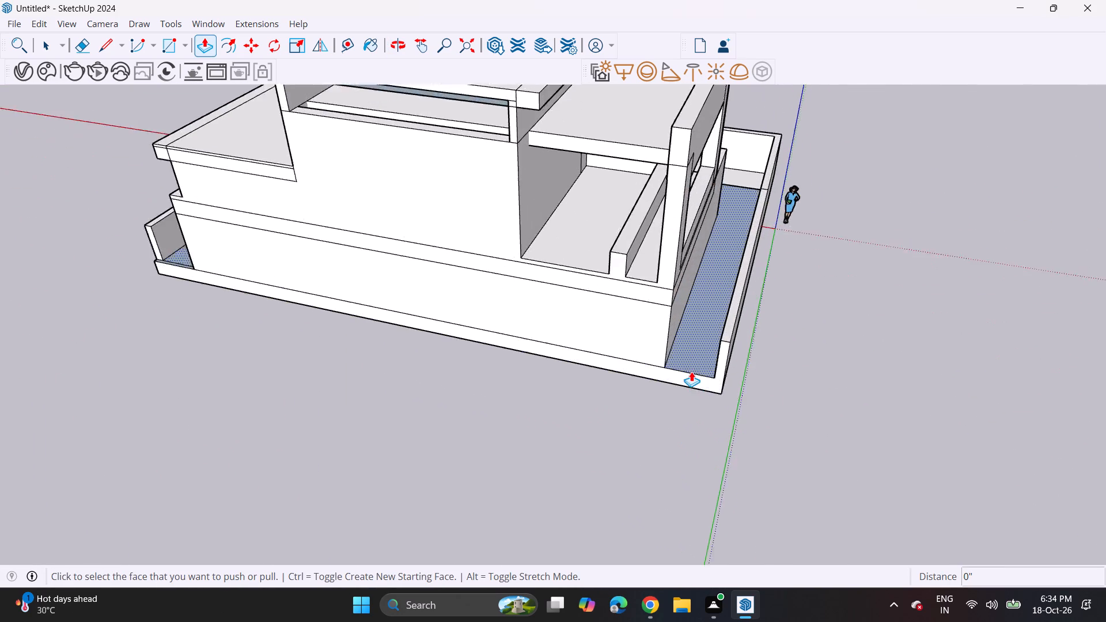
pyautogui.scroll(12, 691, 371)
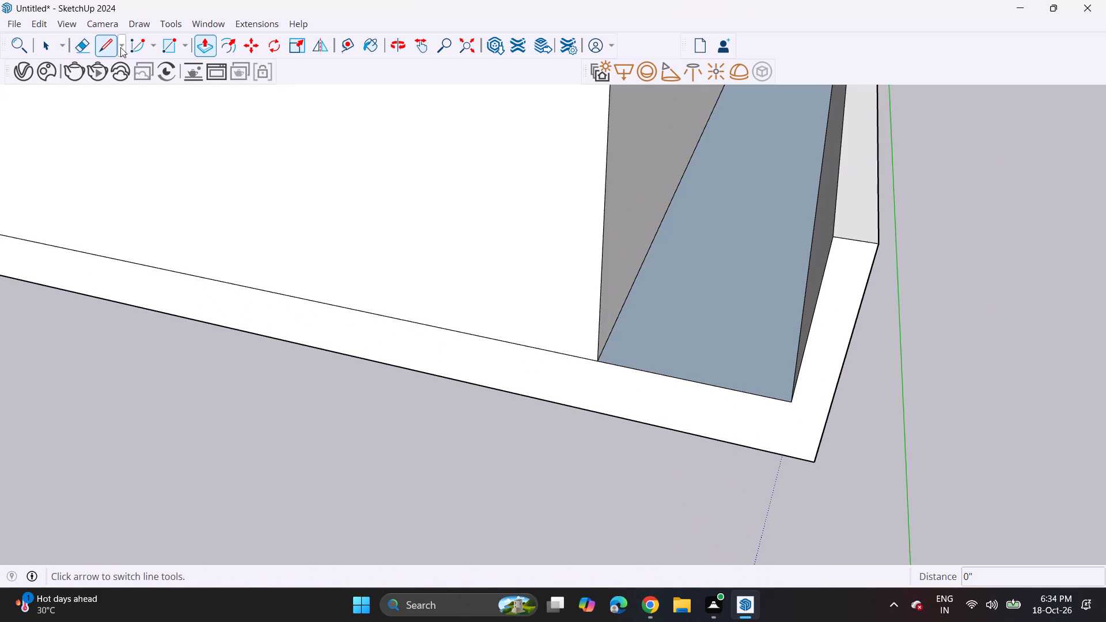
pyautogui.click(108, 41)
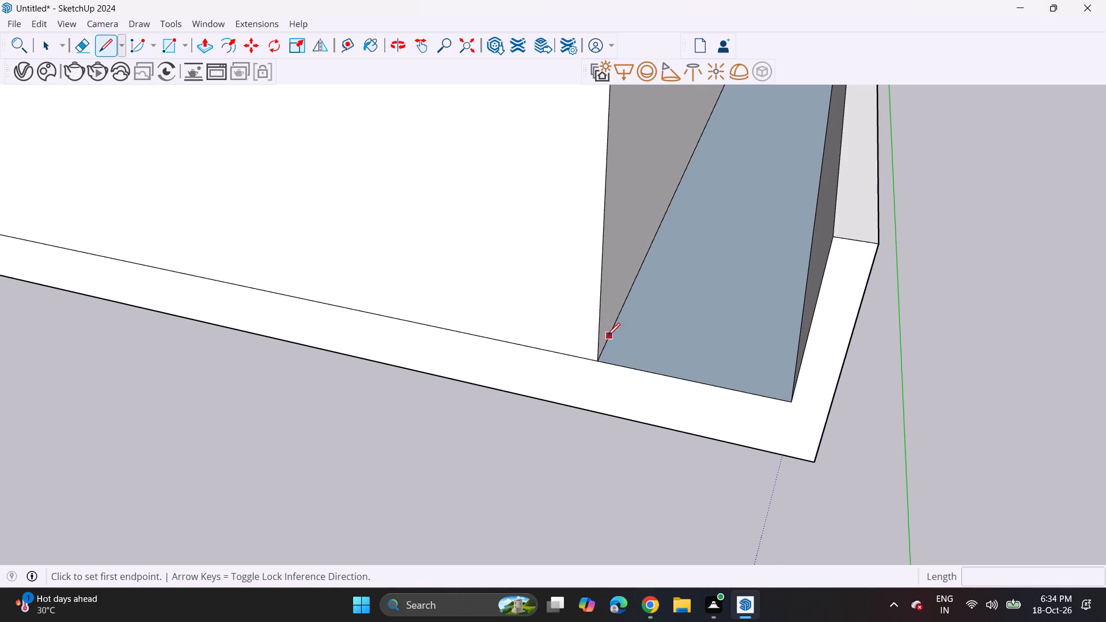
pyautogui.click(609, 337)
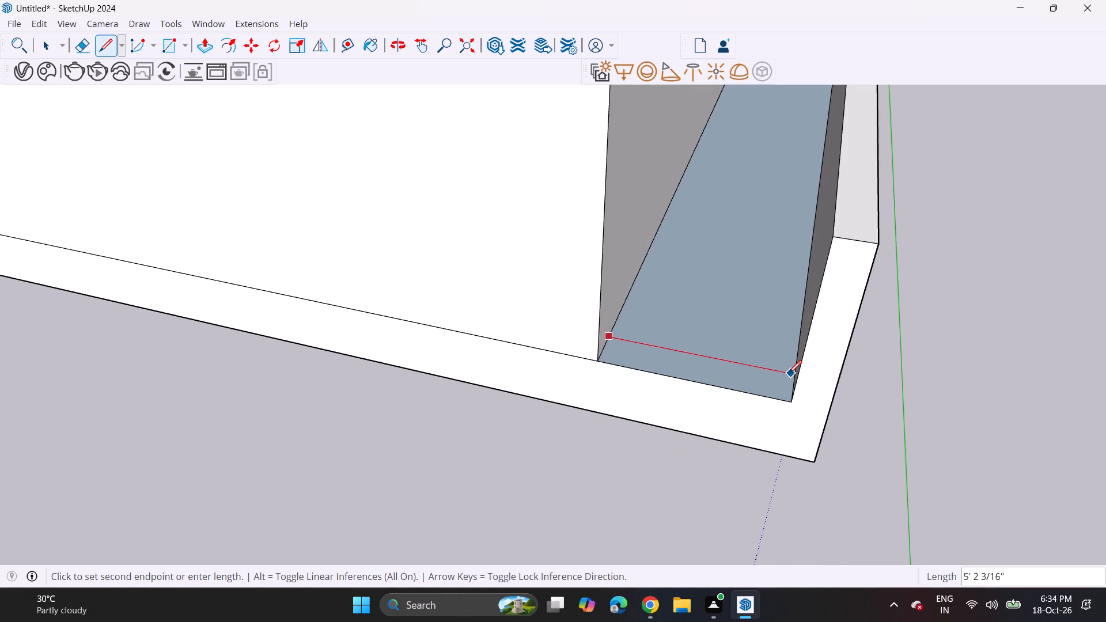
pyautogui.scroll(4, 797, 374)
pyautogui.moveTo(781, 368); pyautogui.dragTo(877, 446, button='middle')
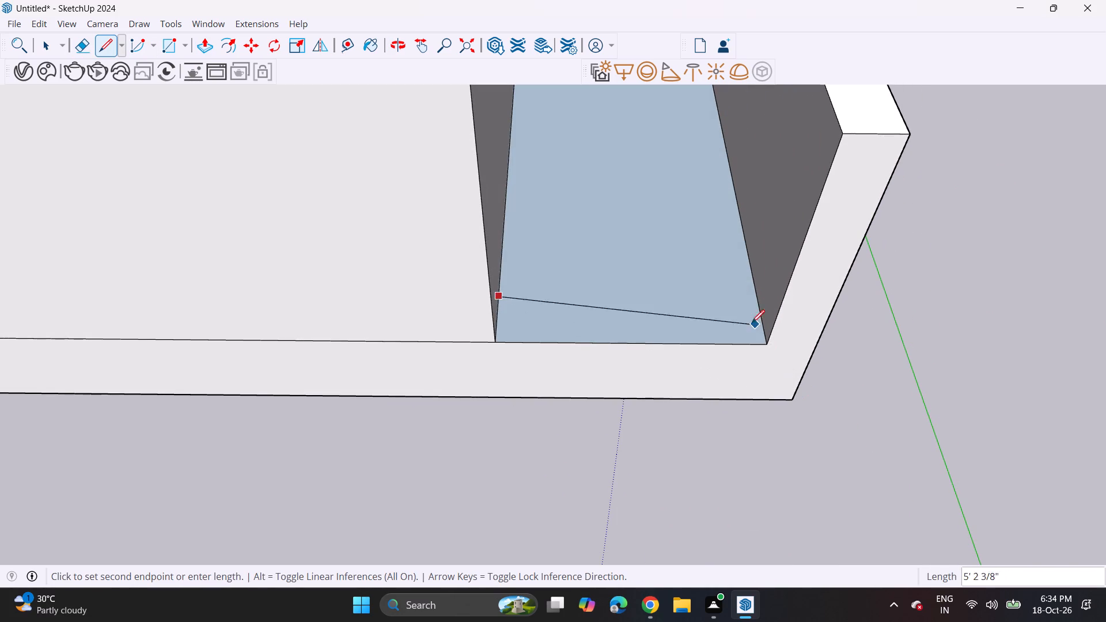
pyautogui.click(755, 296)
pyautogui.scroll(-15, 604, 272)
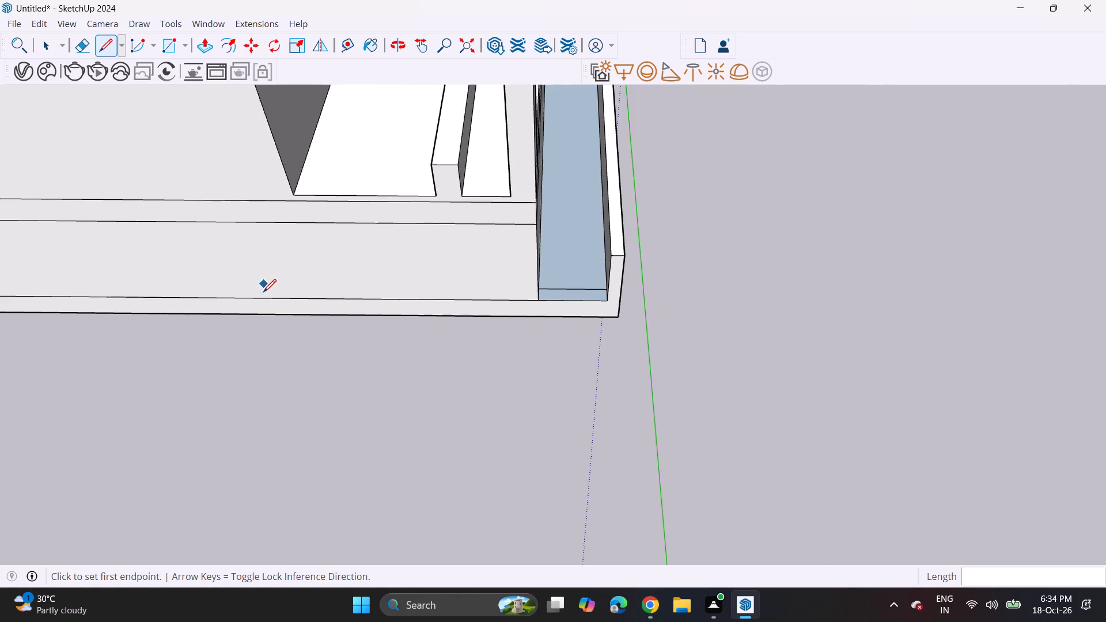
# Draw a line about 5' 3" long across the rear end of the opposite side passage's floor, from boundary wall to house wall.
pyautogui.moveTo(264, 293); pyautogui.dragTo(1032, 337, button='middle')
pyautogui.scroll(15, 507, 293)
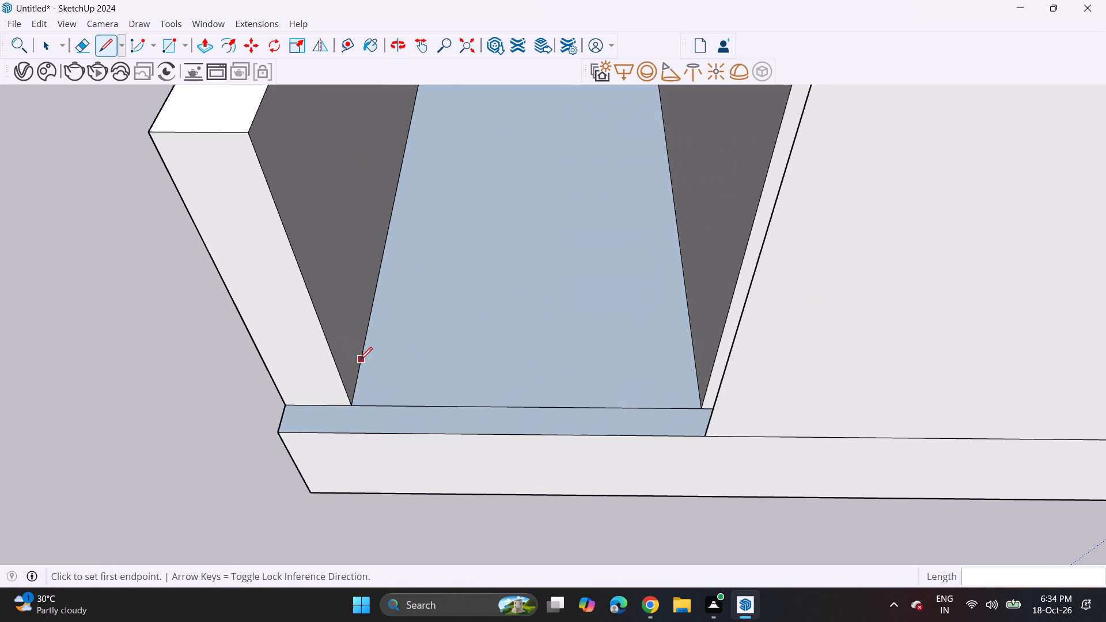
pyautogui.click(357, 364)
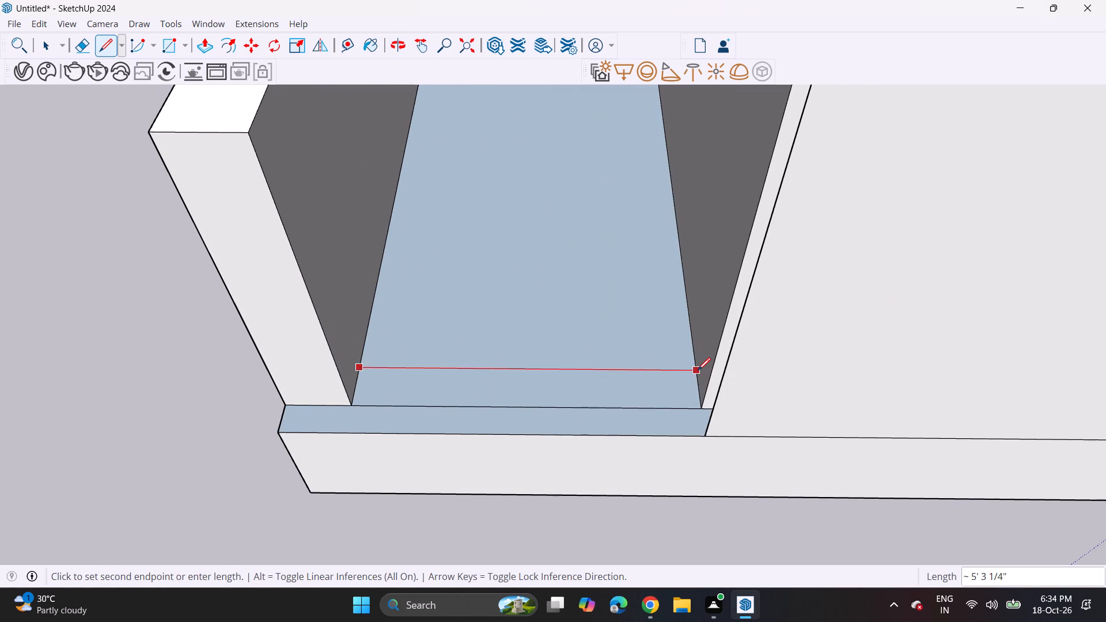
pyautogui.click(698, 370)
# Extrude the rear floor strip of the side passage opposite the porch up 5' to the boundary wall's top.
pyautogui.scroll(-5, 609, 386)
pyautogui.moveTo(603, 353); pyautogui.dragTo(795, 509, button='middle')
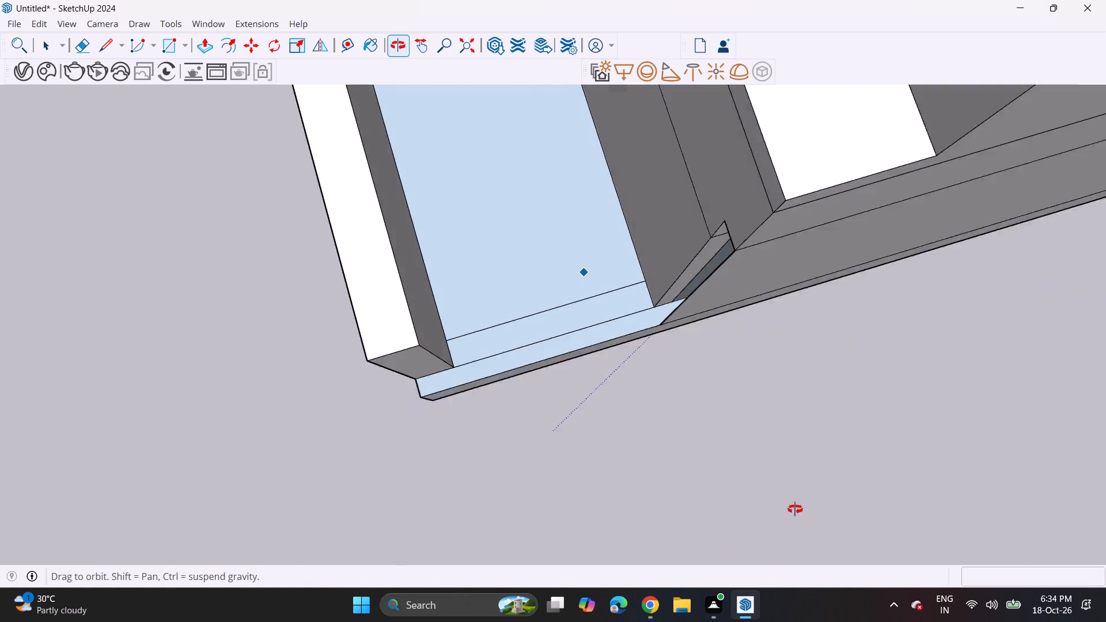
pyautogui.moveTo(795, 509); pyautogui.dragTo(1024, 195, button='middle')
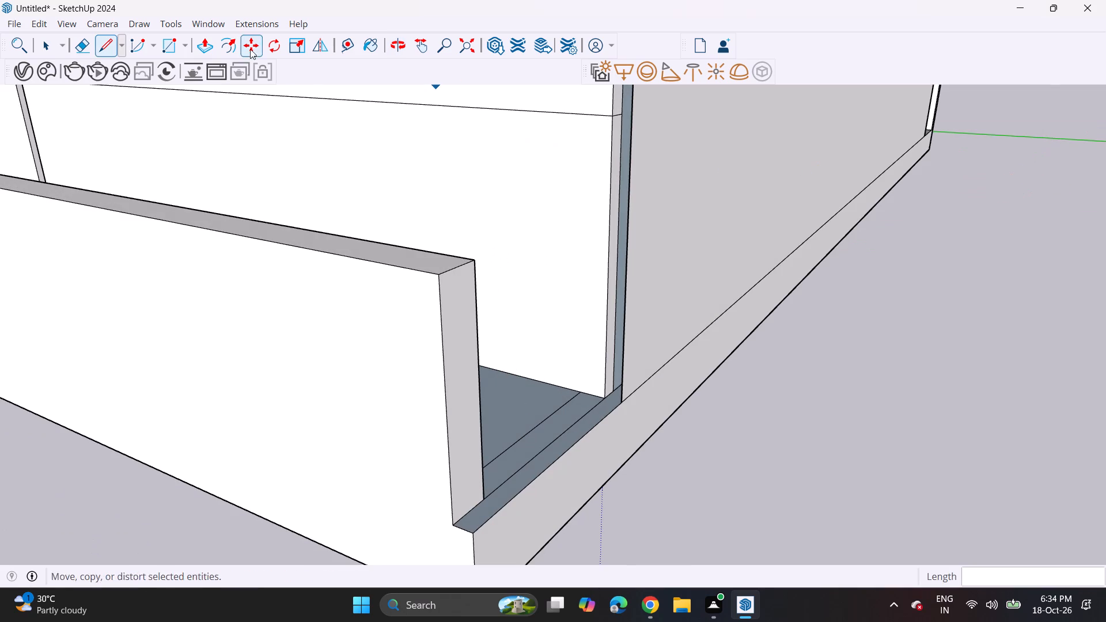
pyautogui.click(195, 45)
pyautogui.click(498, 468)
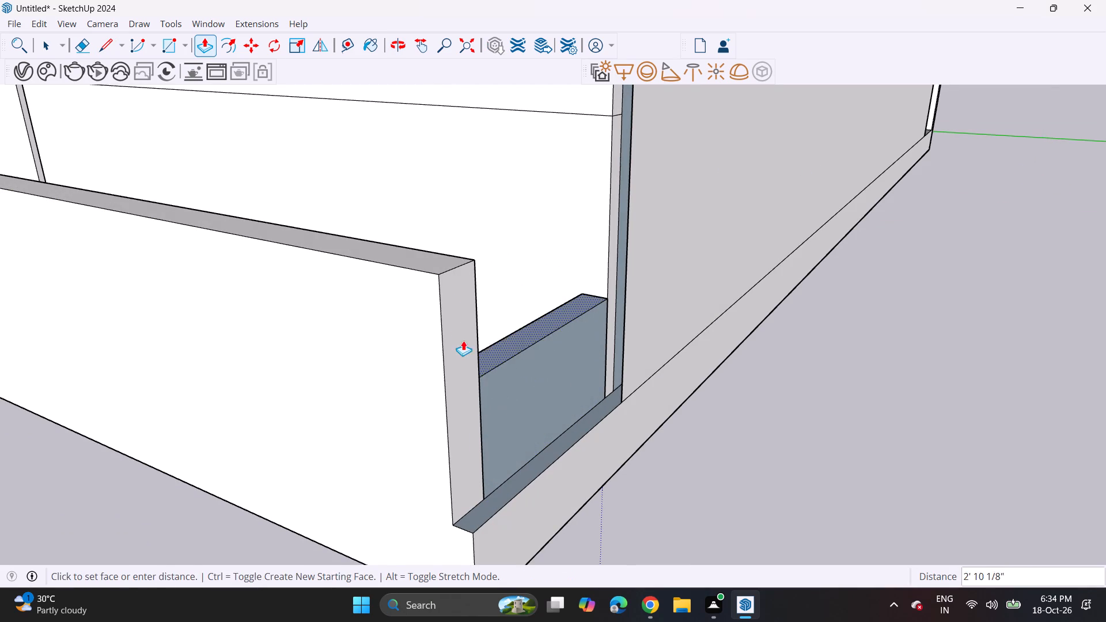
pyautogui.click(442, 272)
pyautogui.hotkey('ctrl', 'z')
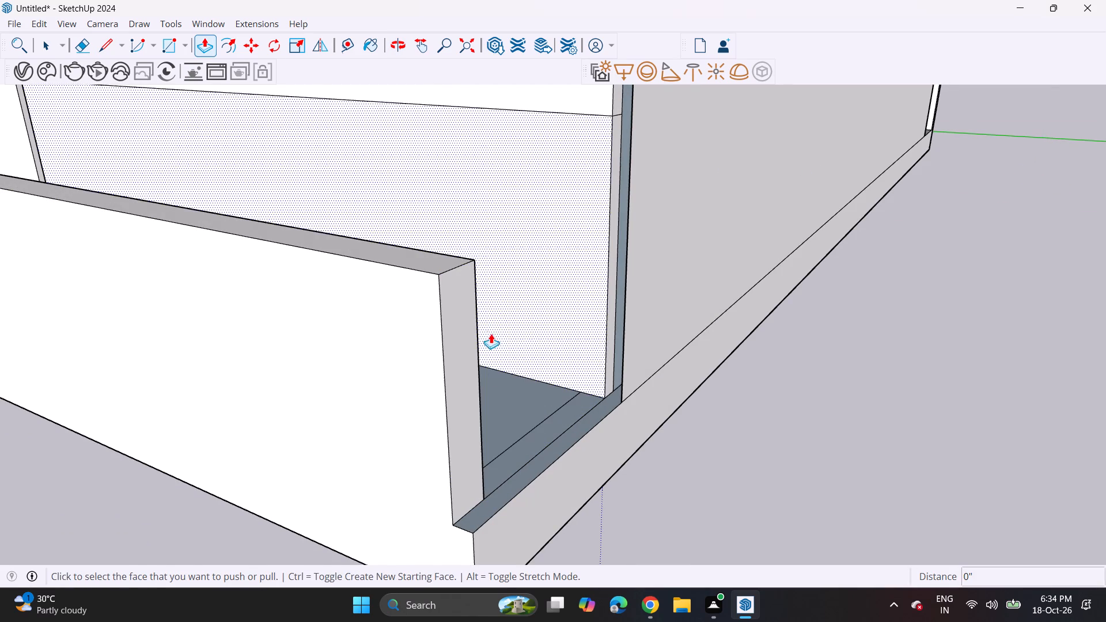
pyautogui.click(525, 443)
pyautogui.click(443, 273)
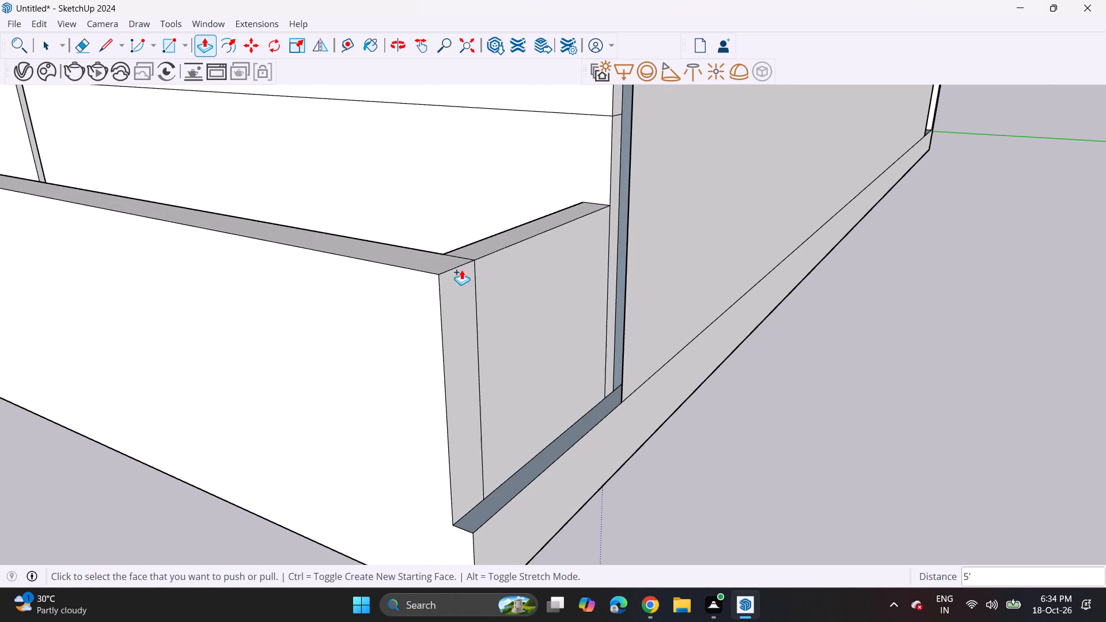
# Repeat the 5' upward extrusion on the rear floor strip of the porch-side passage.
pyautogui.moveTo(665, 232); pyautogui.dragTo(181, 230, button='middle')
pyautogui.scroll(-13, 124, 219)
pyautogui.keyDown('shift'); pyautogui.moveTo(545, 329); pyautogui.dragTo(0, 295, button='middle'); pyautogui.keyUp('shift')
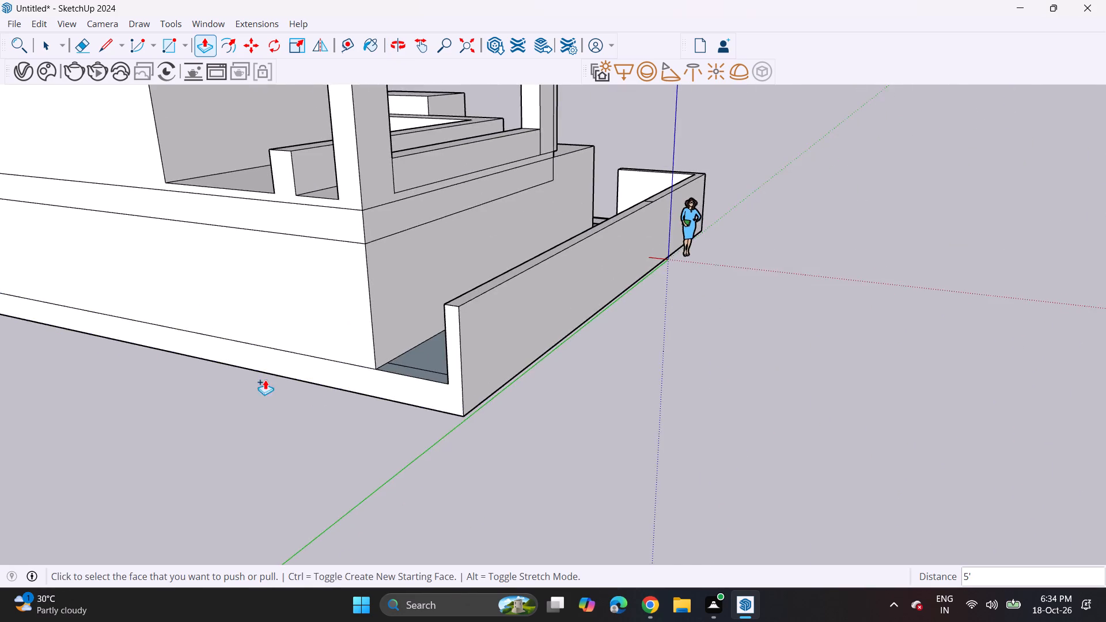
pyautogui.scroll(6, 318, 392)
pyautogui.doubleClick(464, 352)
# Examine the whole house and its boundary walls from the front.
pyautogui.moveTo(707, 320); pyautogui.dragTo(210, 263, button='middle')
pyautogui.scroll(1, 346, 263)
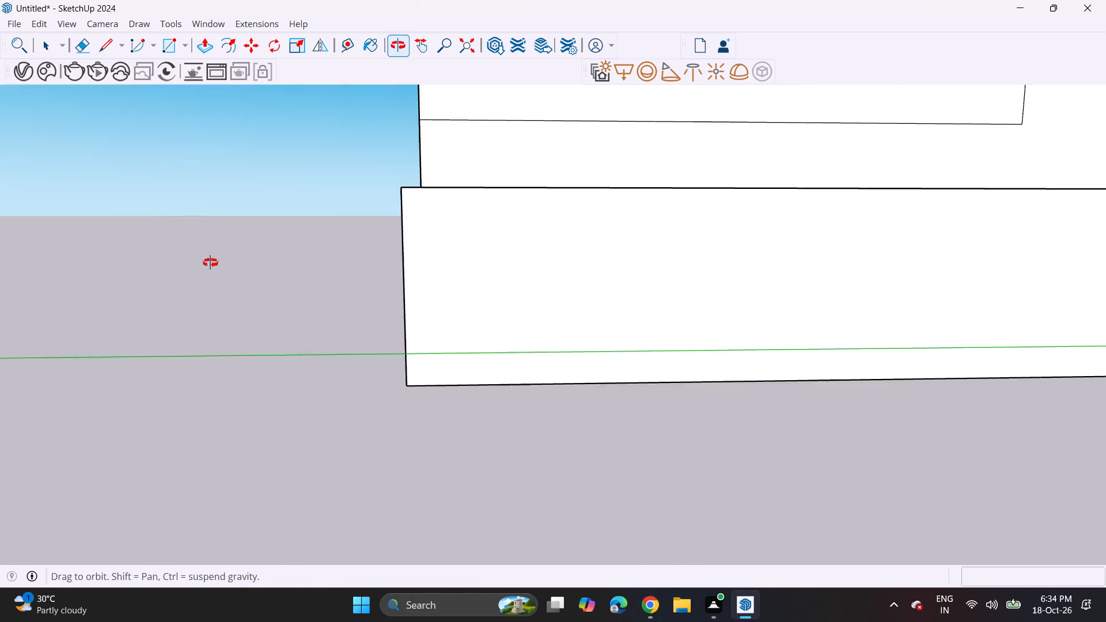
pyautogui.moveTo(210, 263); pyautogui.dragTo(191, 263, button='middle')
pyautogui.moveTo(852, 370); pyautogui.dragTo(177, 355, button='middle')
pyautogui.scroll(1, 688, 333)
pyautogui.scroll(-20, 101, 346)
pyautogui.scroll(-2, 101, 346)
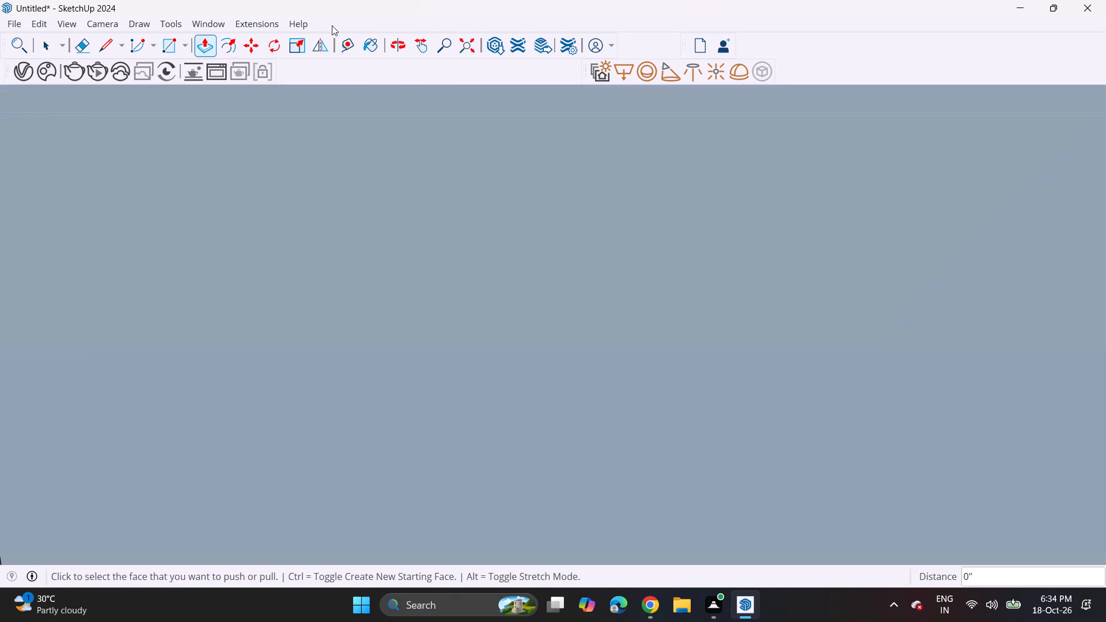
pyautogui.click(467, 49)
pyautogui.moveTo(256, 386); pyautogui.dragTo(271, 381, button='middle')
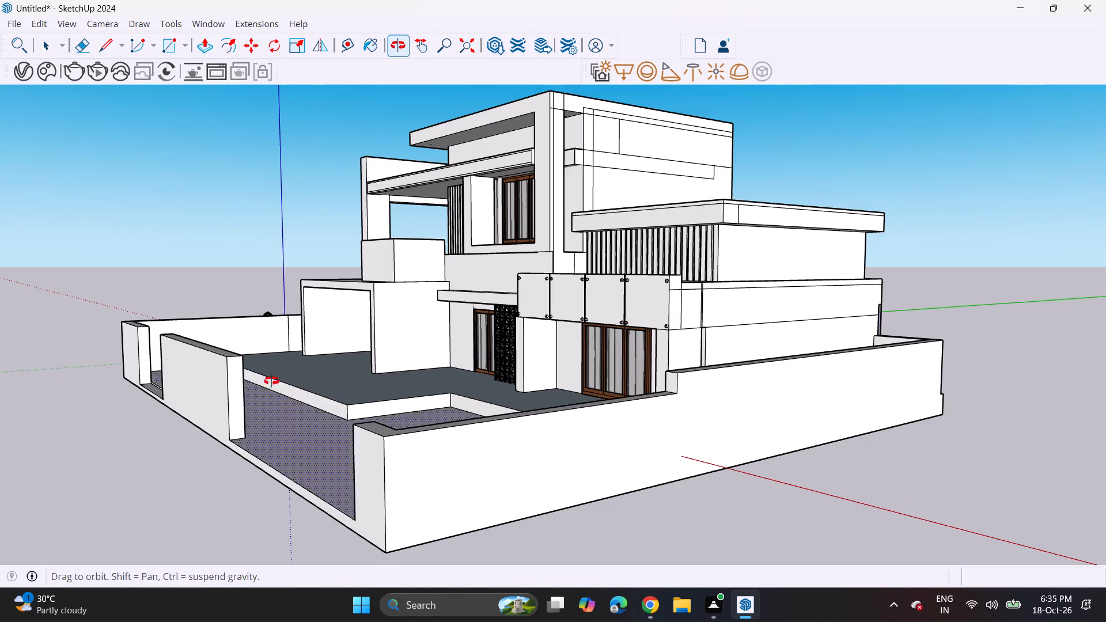
pyautogui.moveTo(271, 381); pyautogui.dragTo(558, 415, button='middle')
pyautogui.scroll(-4, 546, 409)
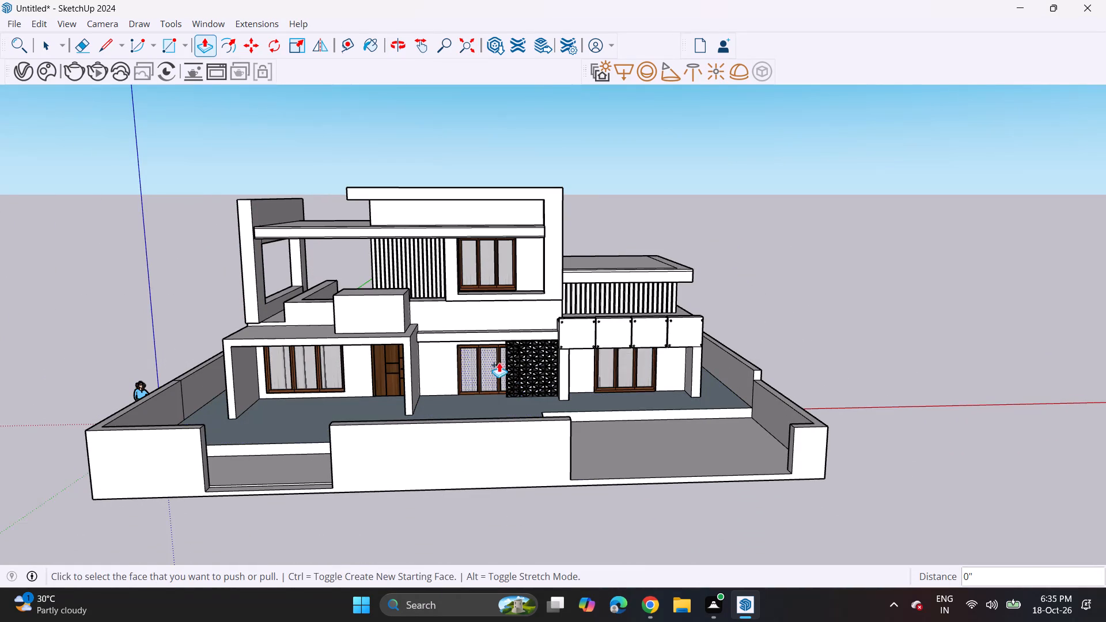
pyautogui.scroll(-2, 493, 323)
pyautogui.moveTo(439, 373); pyautogui.dragTo(453, 329, button='middle')
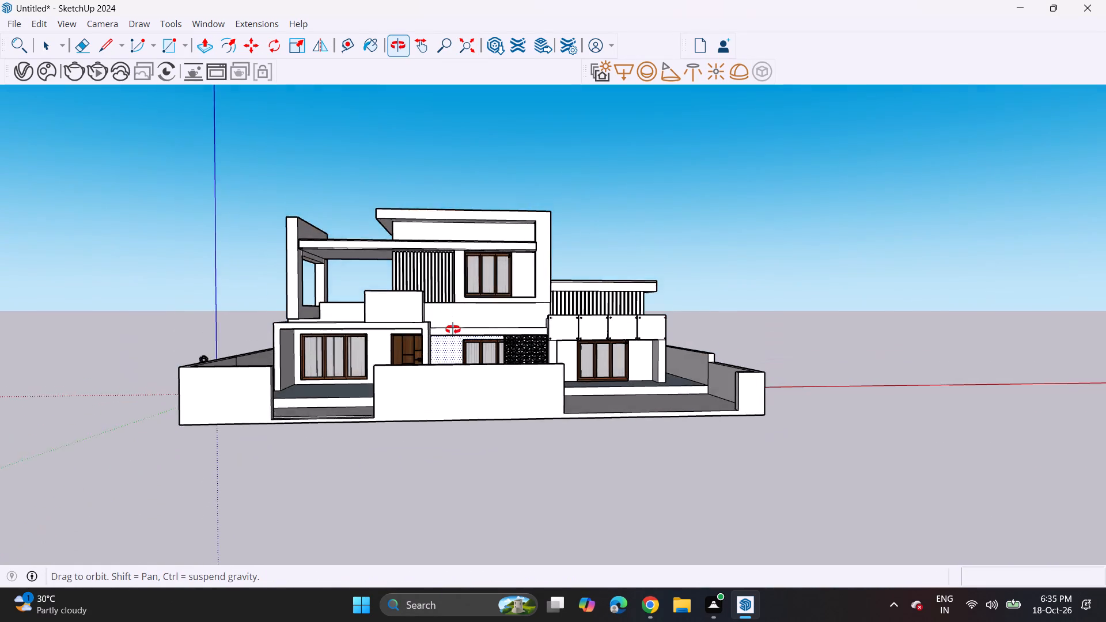
pyautogui.moveTo(453, 329); pyautogui.dragTo(449, 333, button='middle')
pyautogui.scroll(1, 432, 324)
pyautogui.middleClick(432, 324)
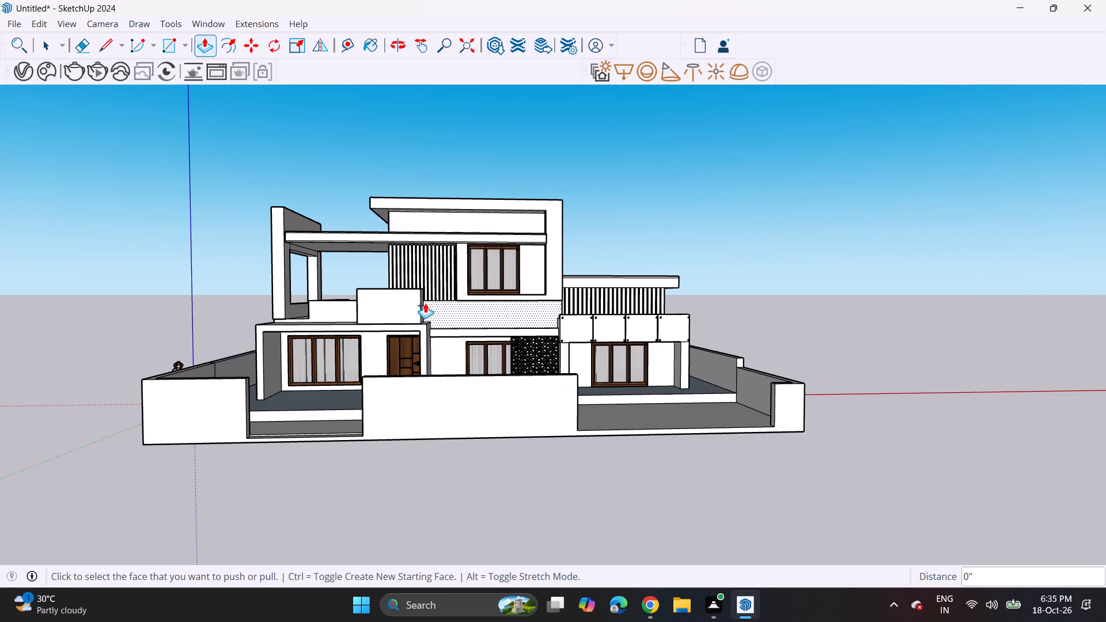
pyautogui.moveTo(421, 304); pyautogui.dragTo(415, 300, button='middle')
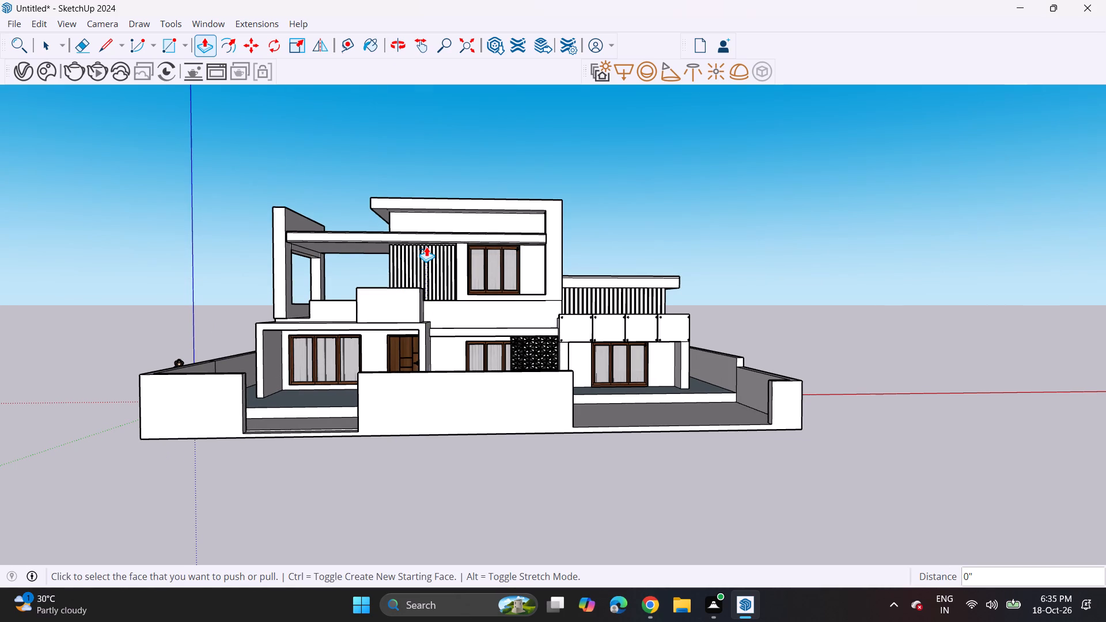
# Recess the middle band of the upper balcony roof slab's front edge by 3 15/16".
pyautogui.moveTo(252, 138); pyautogui.dragTo(315, 267, button='middle')
pyautogui.scroll(13, 315, 265)
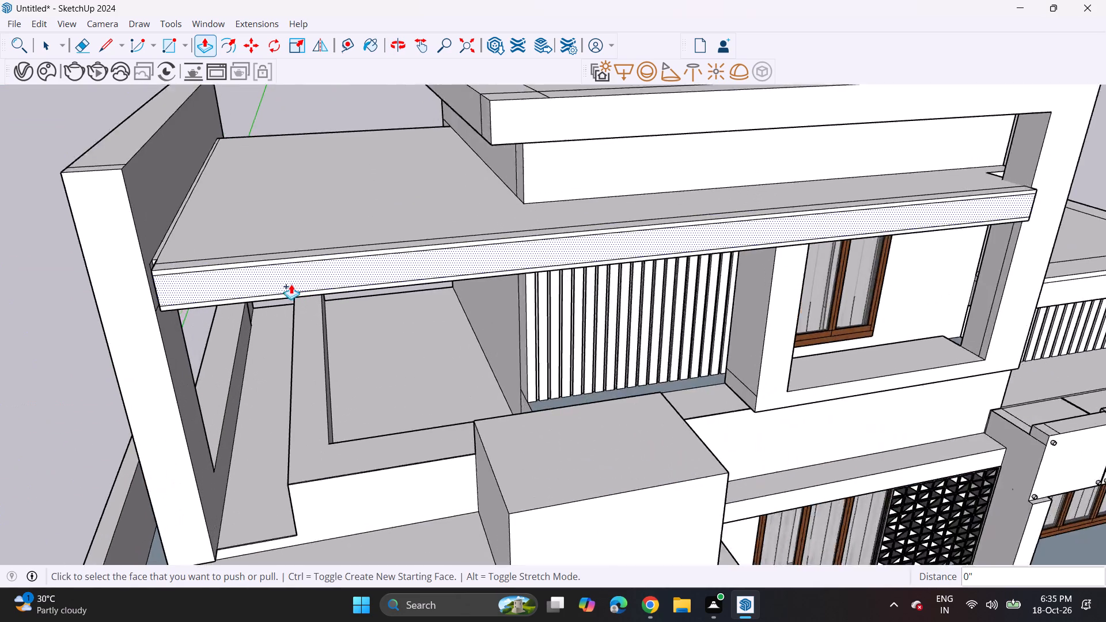
pyautogui.scroll(7, 291, 284)
pyautogui.moveTo(260, 249); pyautogui.dragTo(255, 241, button='middle')
pyautogui.click(260, 274)
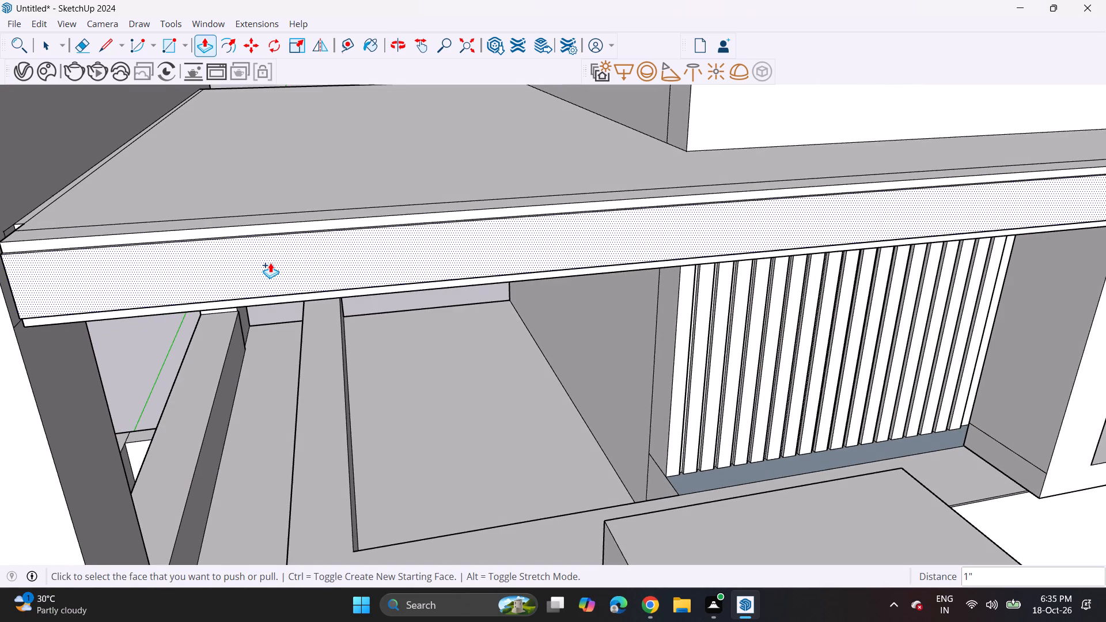
pyautogui.hotkey('ctrl', 'z')
pyautogui.click(283, 279)
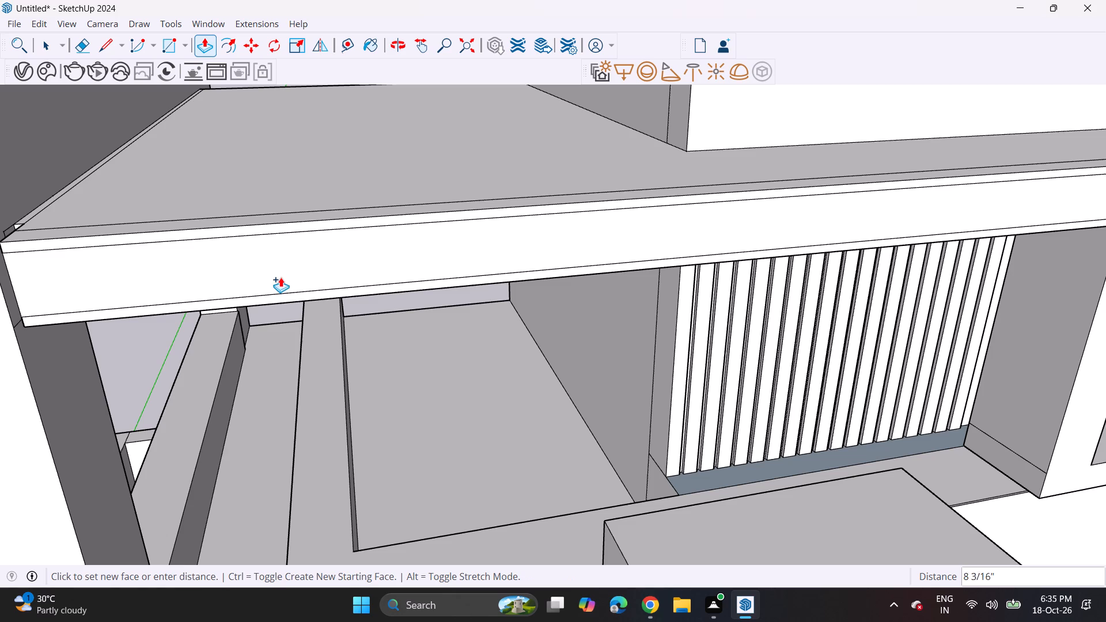
pyautogui.click(281, 259)
pyautogui.moveTo(360, 244); pyautogui.dragTo(316, 183, button='middle')
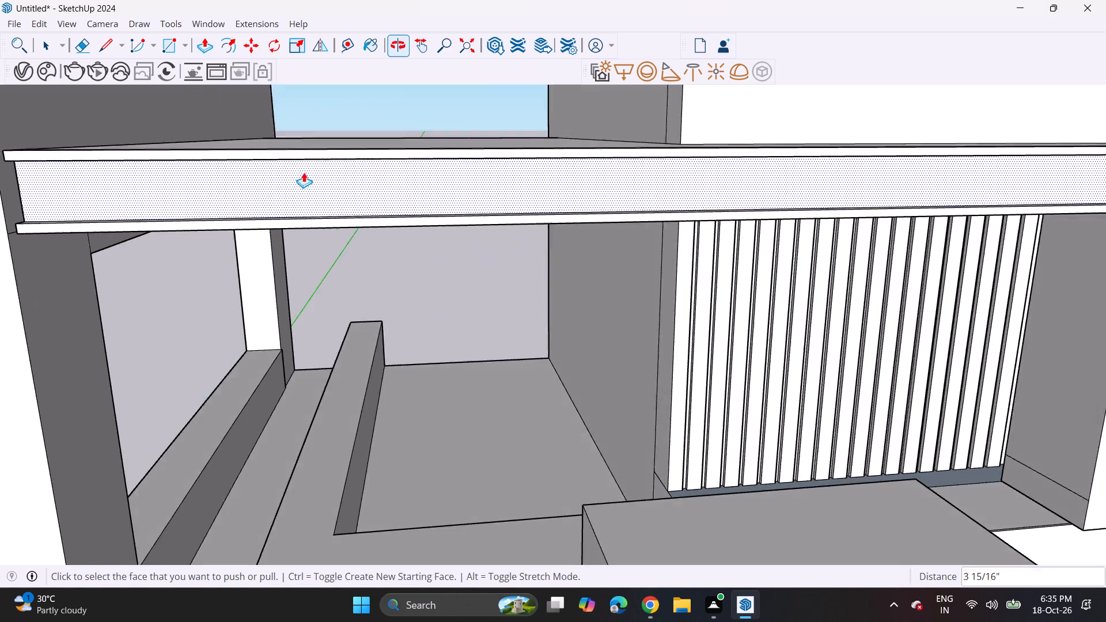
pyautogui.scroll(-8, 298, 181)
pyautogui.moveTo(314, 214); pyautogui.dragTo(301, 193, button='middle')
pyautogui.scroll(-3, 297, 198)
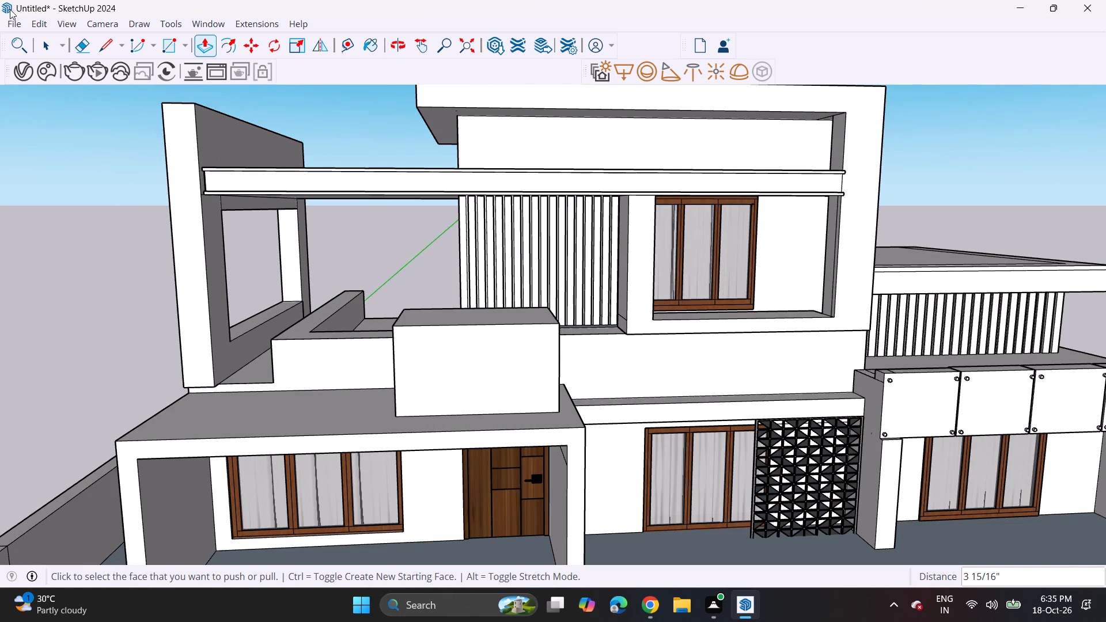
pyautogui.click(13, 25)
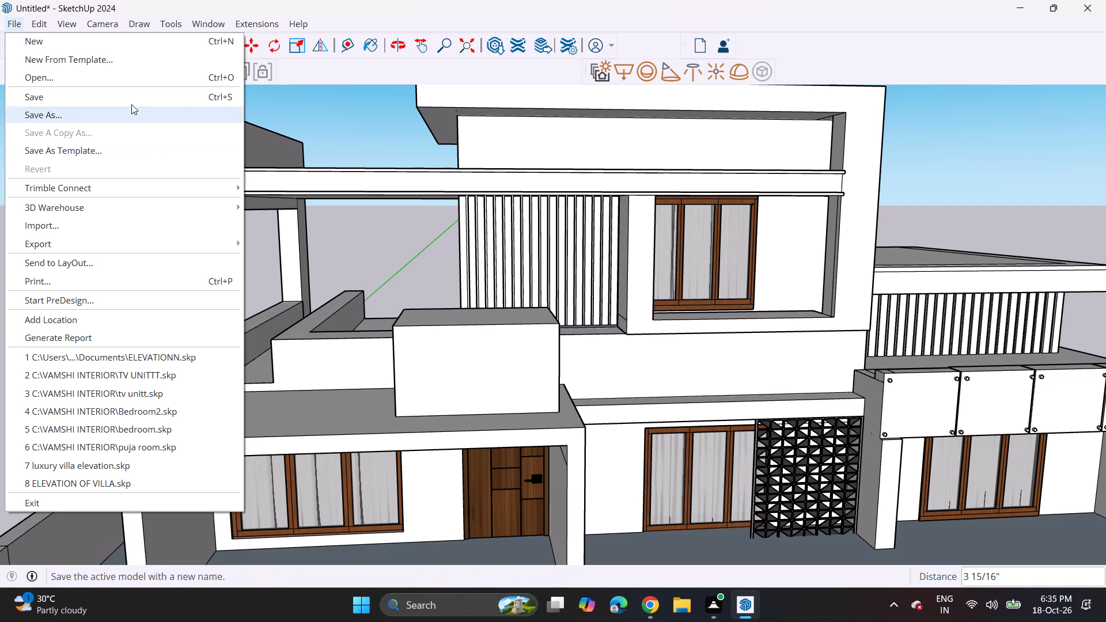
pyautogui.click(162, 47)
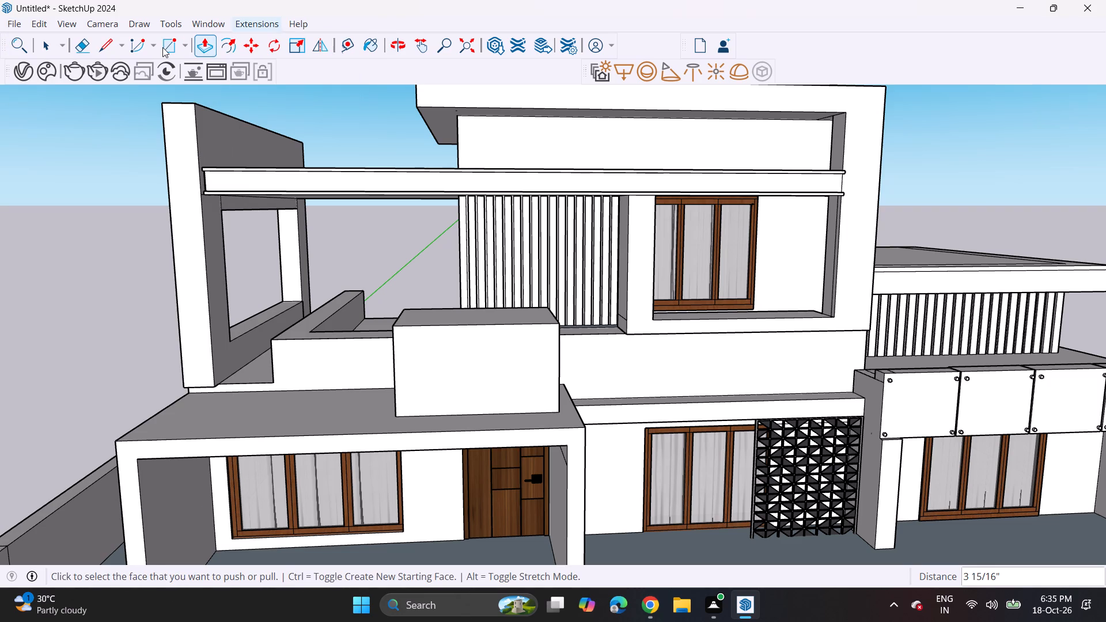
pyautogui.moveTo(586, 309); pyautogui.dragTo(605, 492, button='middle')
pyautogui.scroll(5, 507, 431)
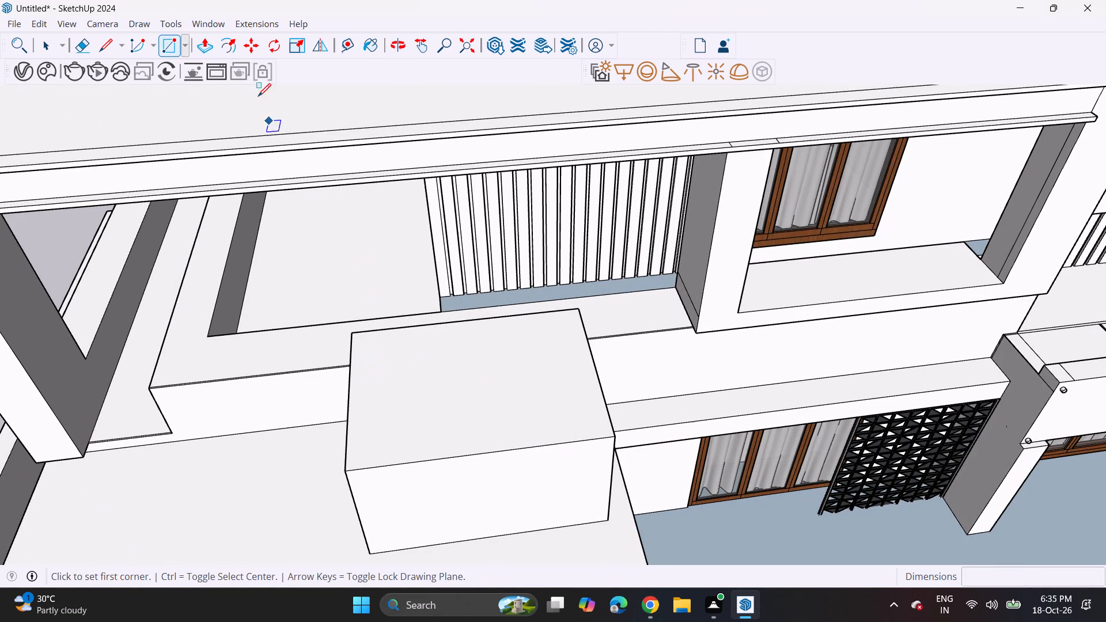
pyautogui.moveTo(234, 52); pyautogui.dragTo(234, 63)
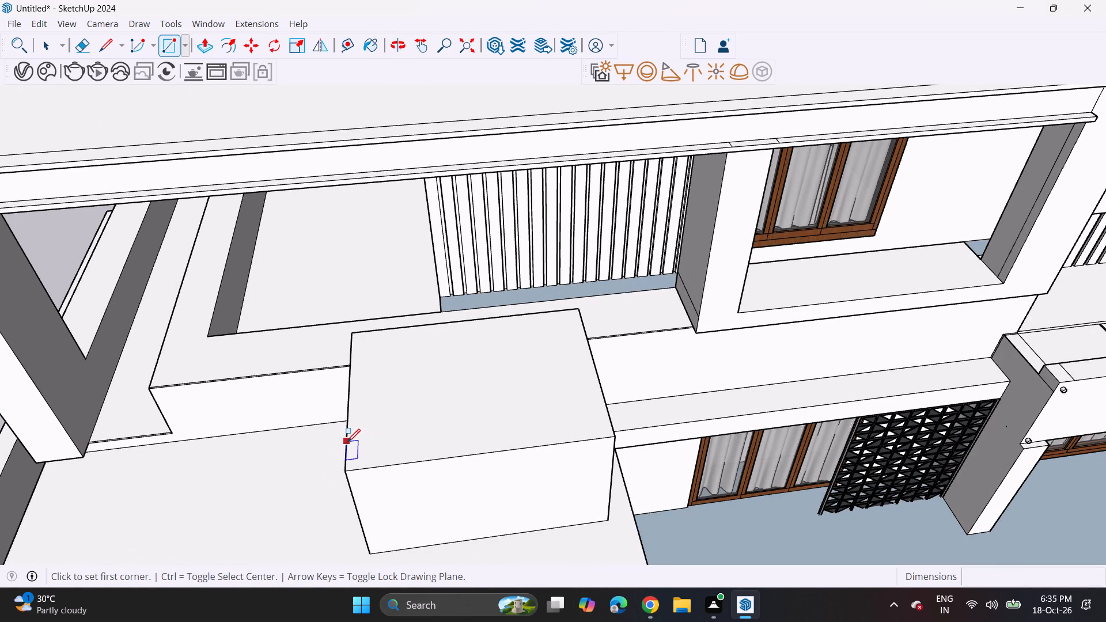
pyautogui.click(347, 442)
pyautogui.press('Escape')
# Offset the top face outline of the block above the porch roof inward by about 8 5/8".
pyautogui.click(235, 48)
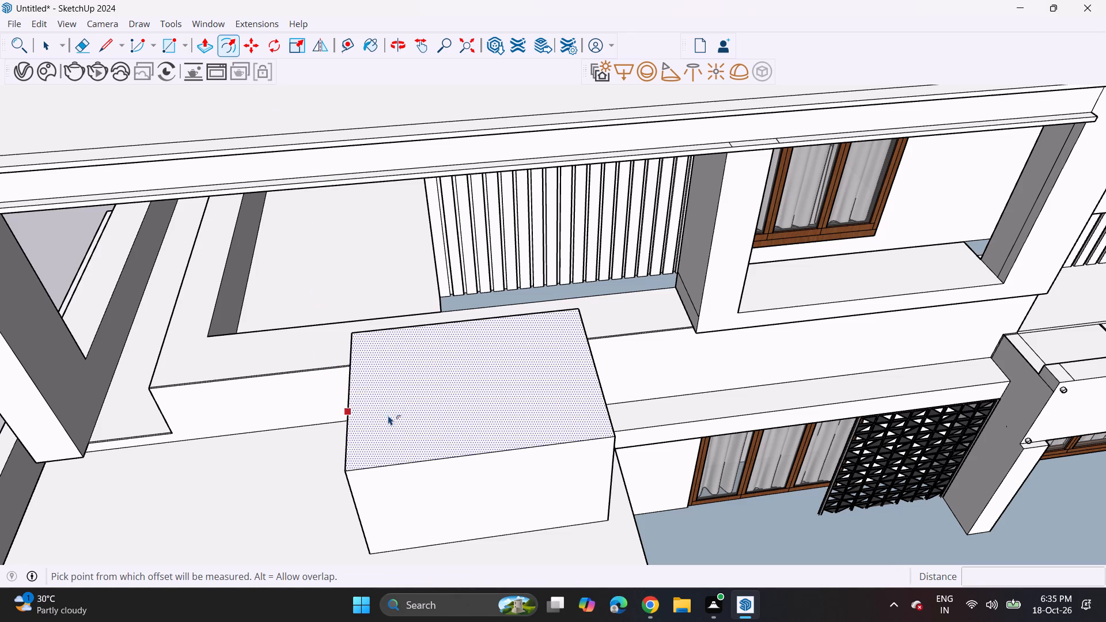
pyautogui.click(357, 390)
pyautogui.click(370, 397)
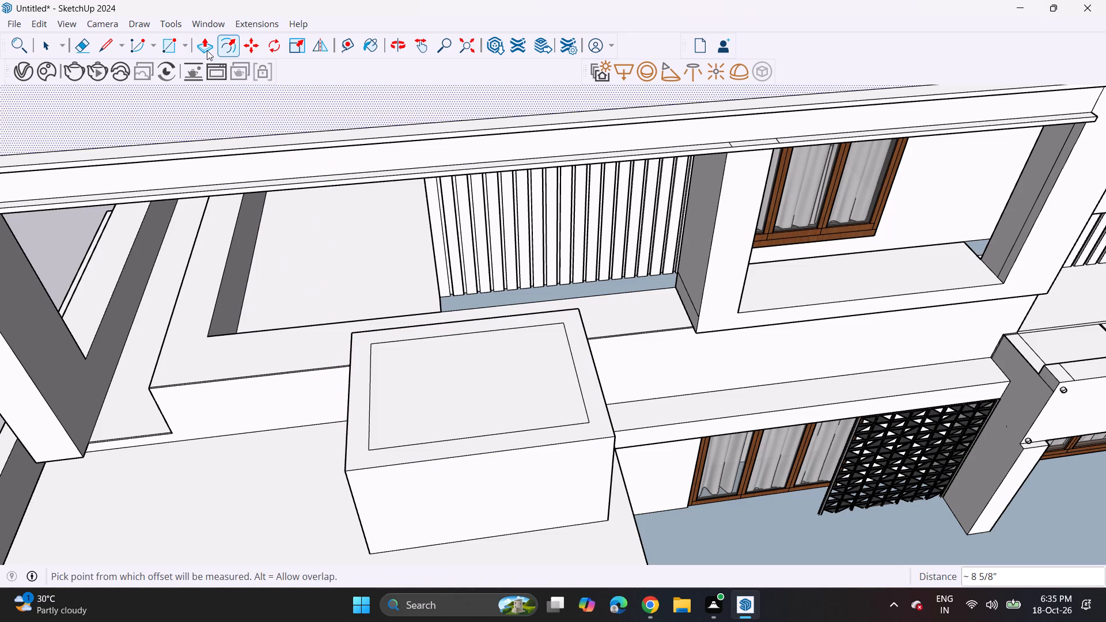
# Push the inner top face of the block above the porch roof down 3' 9 1/8" to hollow it out.
pyautogui.click(206, 48)
pyautogui.press('Escape')
pyautogui.click(405, 408)
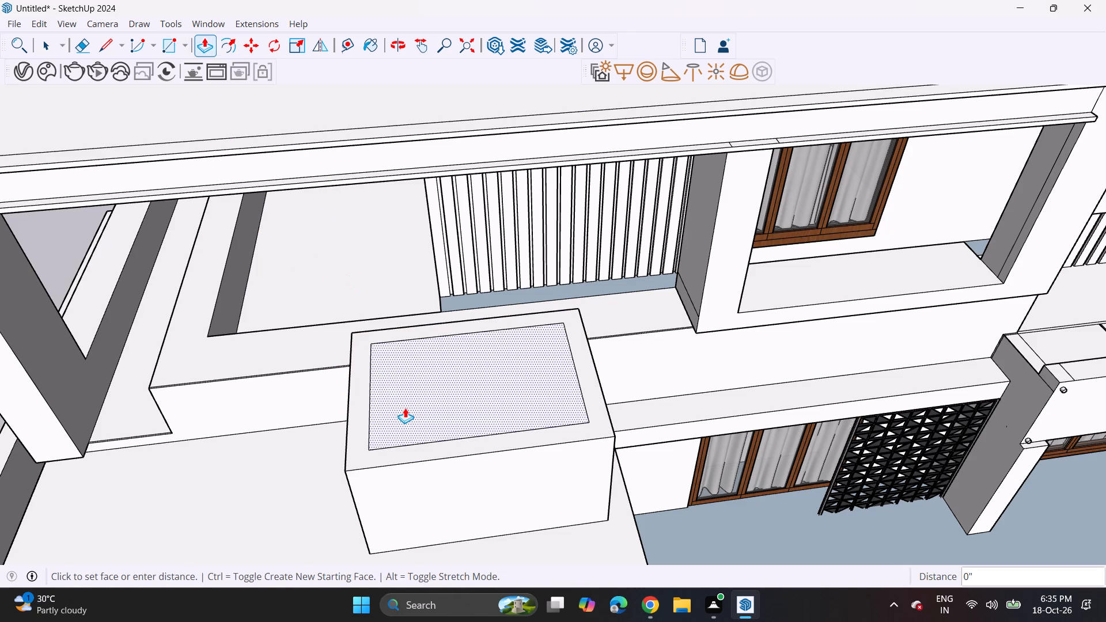
pyautogui.click(420, 475)
# Examine the upper front of the house around the hollowed block and balcony.
pyautogui.moveTo(454, 434); pyautogui.dragTo(437, 377, button='middle')
pyautogui.scroll(-4, 419, 338)
pyautogui.moveTo(402, 380); pyautogui.dragTo(404, 326, button='middle')
pyautogui.moveTo(404, 290); pyautogui.dragTo(403, 279, button='middle')
pyautogui.moveTo(396, 268); pyautogui.dragTo(483, 486, button='middle')
pyautogui.moveTo(478, 488); pyautogui.dragTo(472, 418, button='middle')
pyautogui.scroll(1, 475, 428)
pyautogui.scroll(-7, 468, 423)
pyautogui.moveTo(457, 500); pyautogui.dragTo(441, 401, button='middle')
pyautogui.scroll(1, 447, 447)
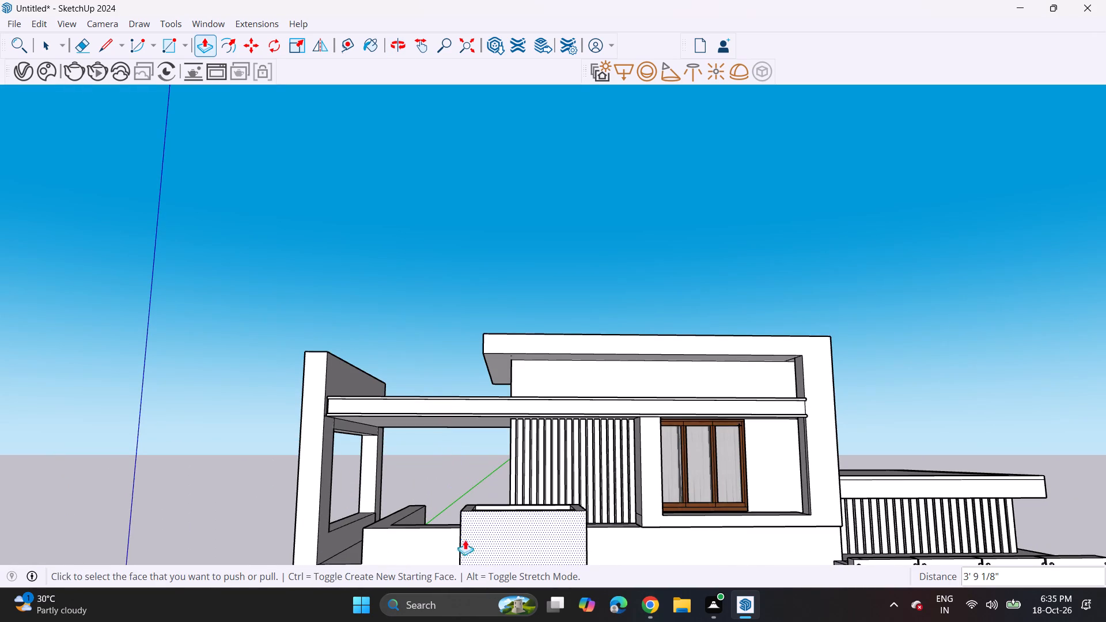
pyautogui.scroll(-2, 421, 595)
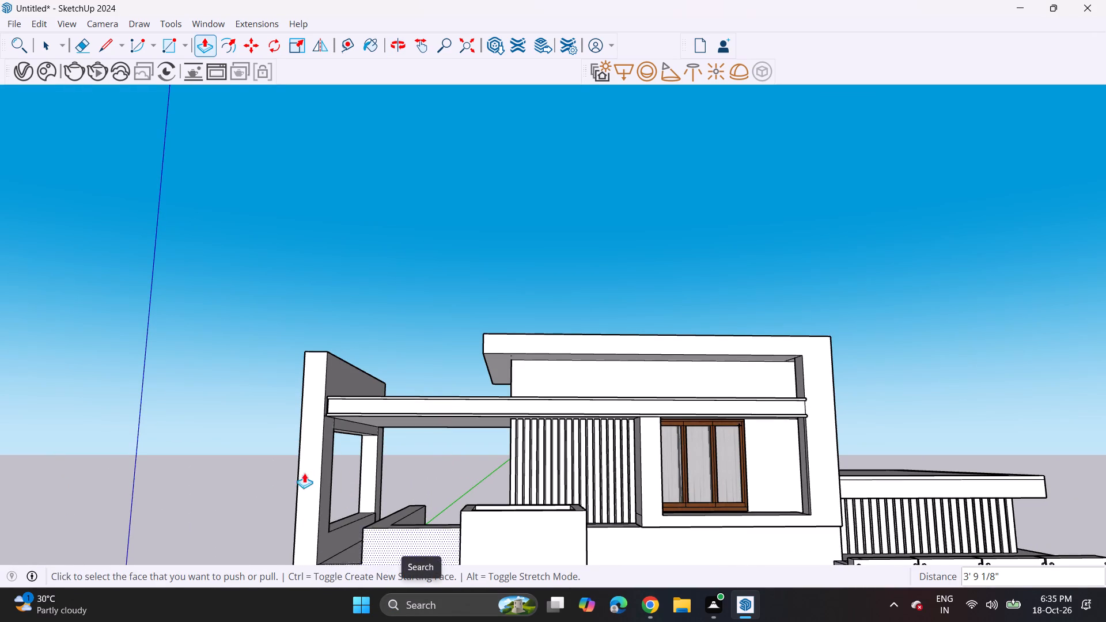
# Import the glass-railing model from Downloads and place it at the front outer corner of the upper balcony's parapet top.
pyautogui.click(21, 25)
pyautogui.click(112, 221)
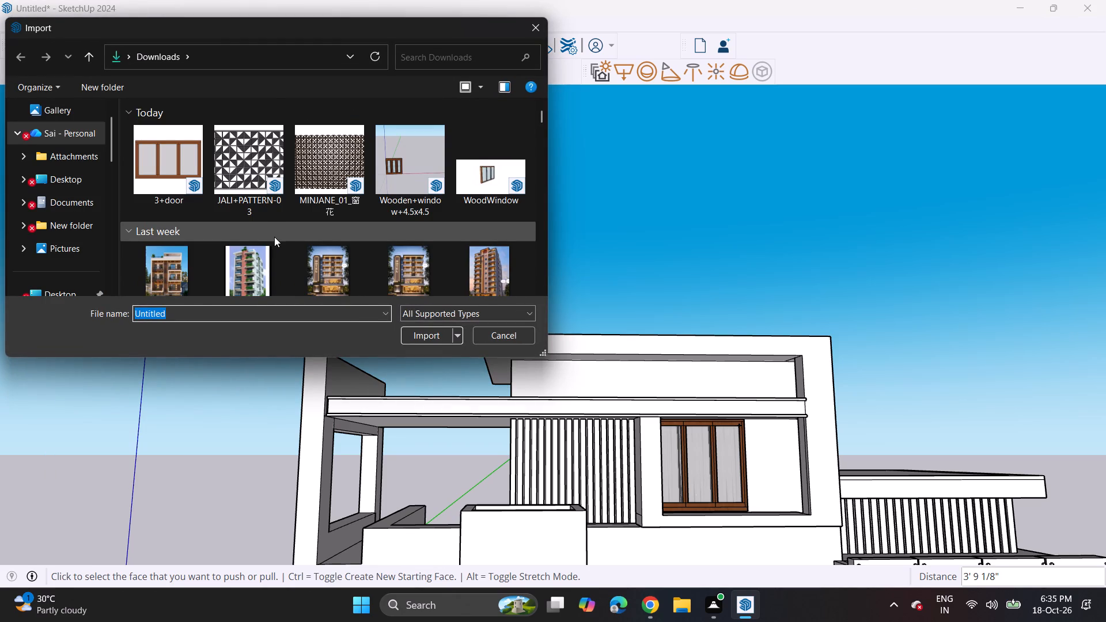
pyautogui.scroll(-16, 274, 244)
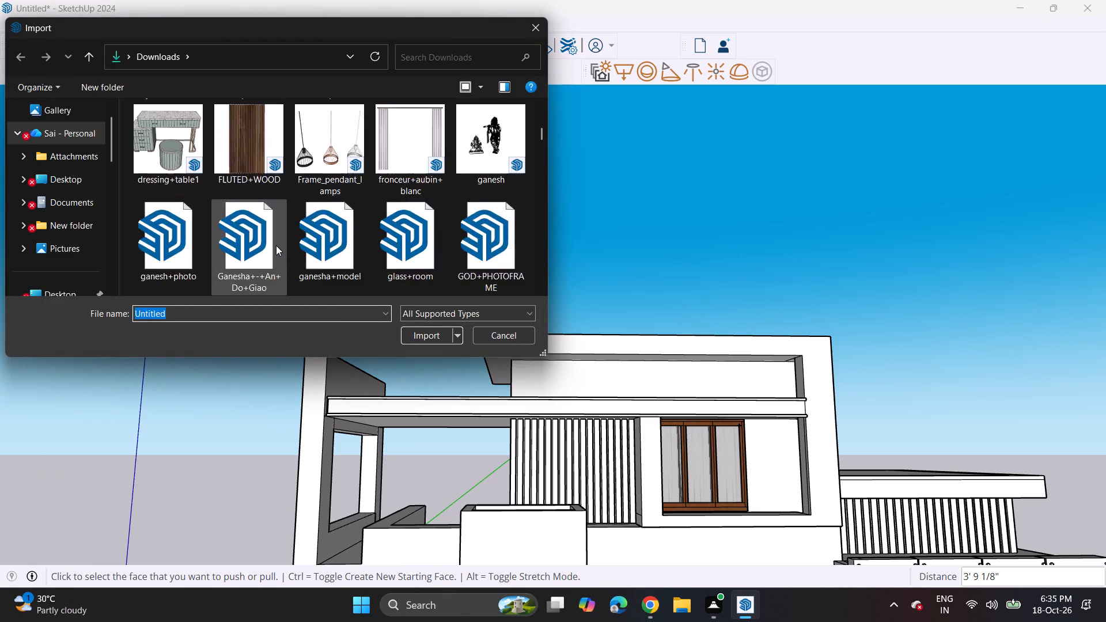
pyautogui.scroll(-19, 276, 245)
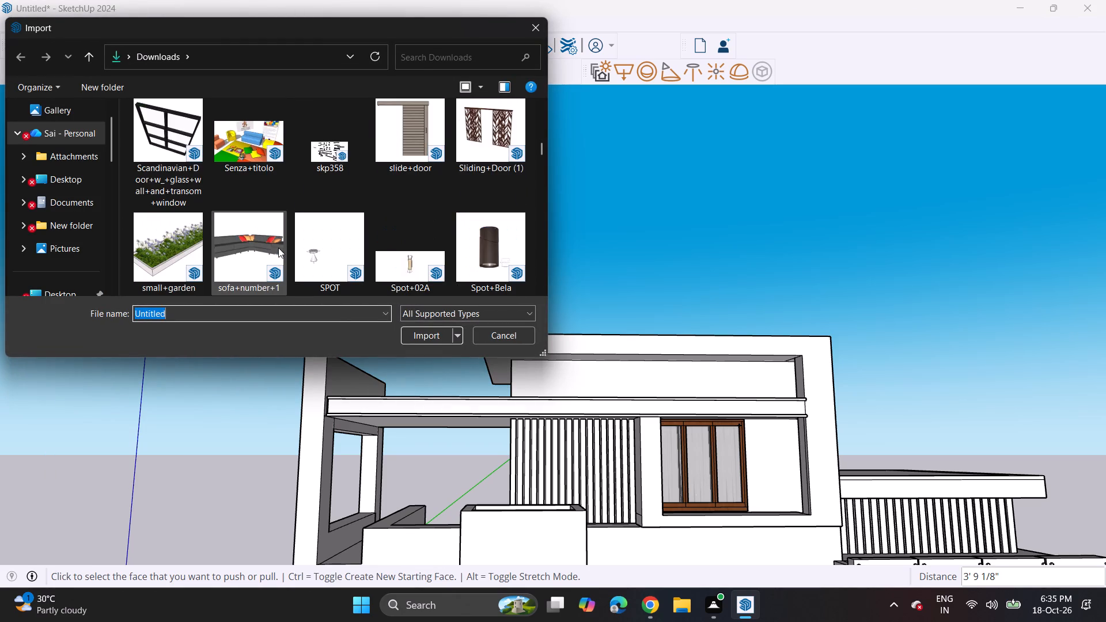
pyautogui.scroll(-13, 278, 248)
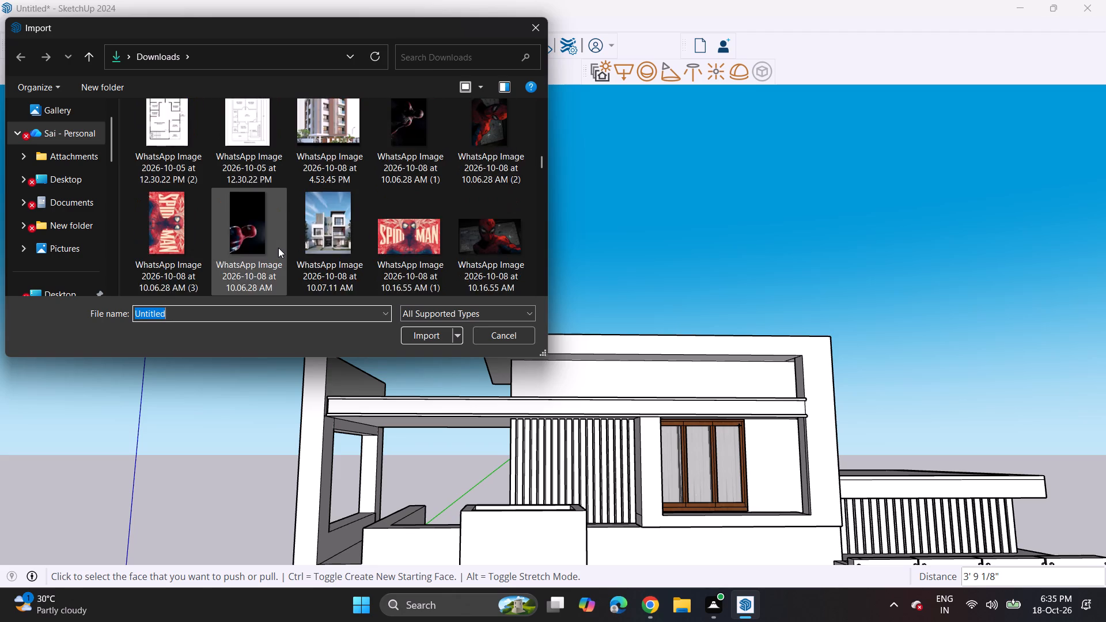
pyautogui.scroll(-14, 278, 248)
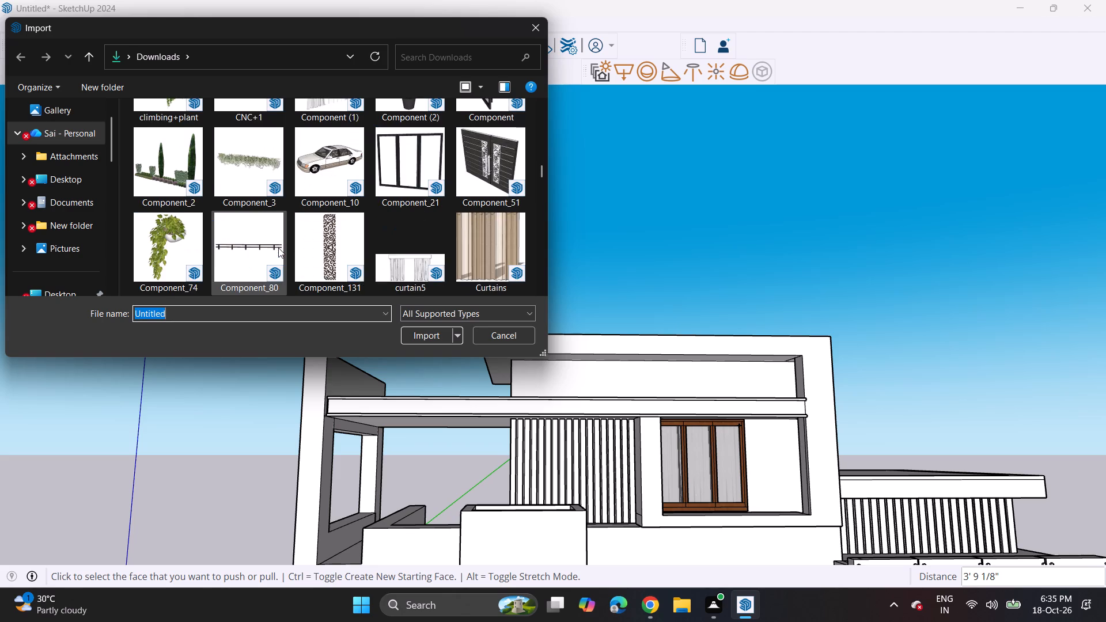
pyautogui.scroll(-6, 278, 249)
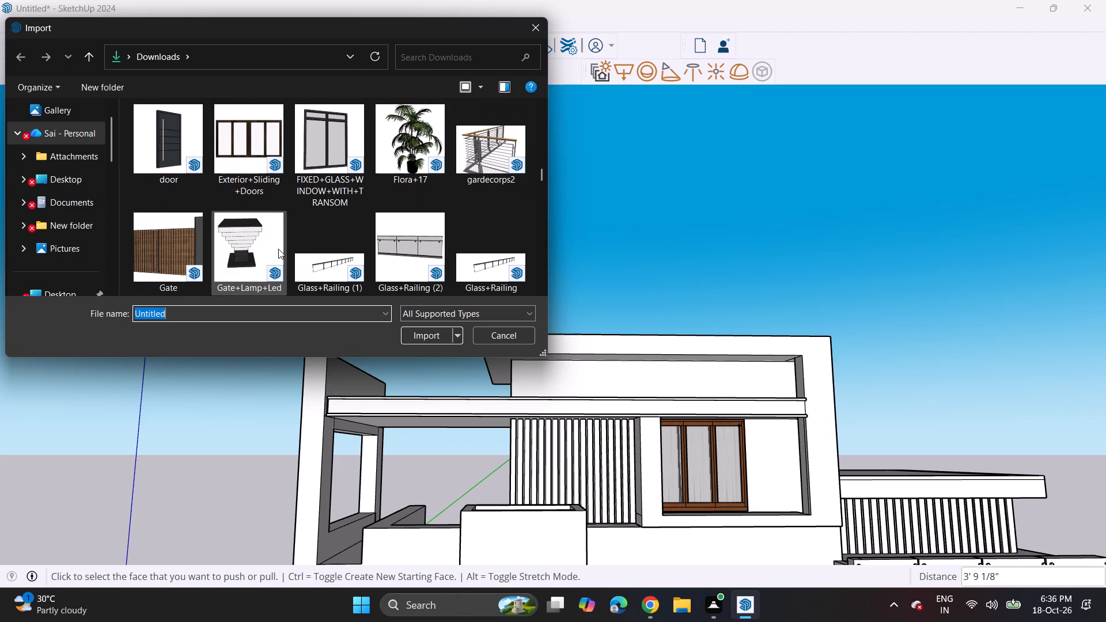
pyautogui.scroll(-3, 280, 248)
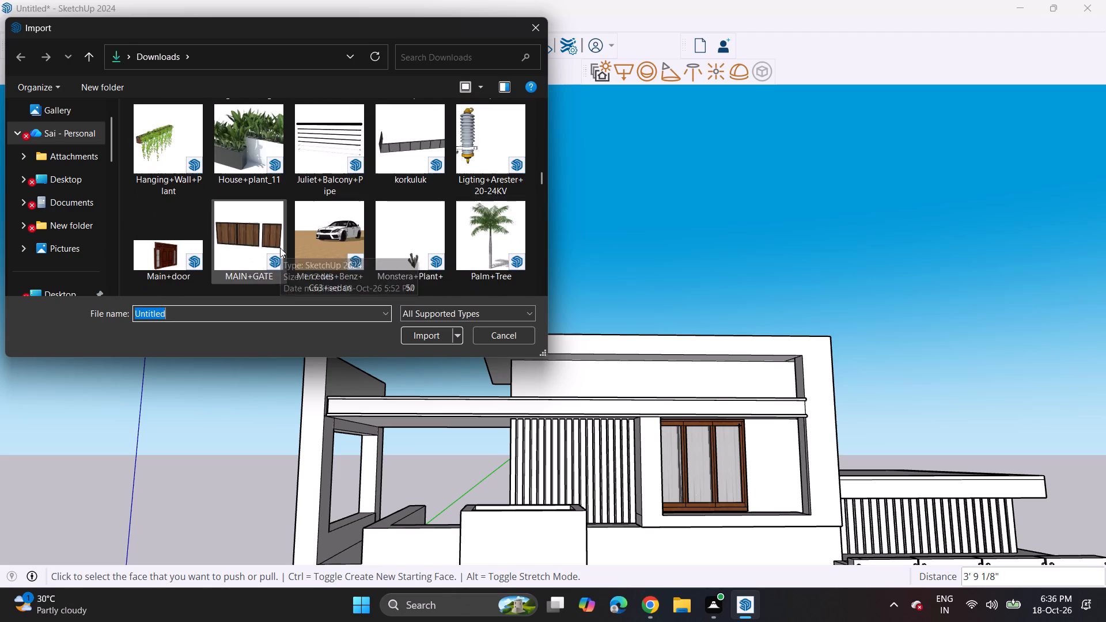
pyautogui.scroll(-6, 280, 248)
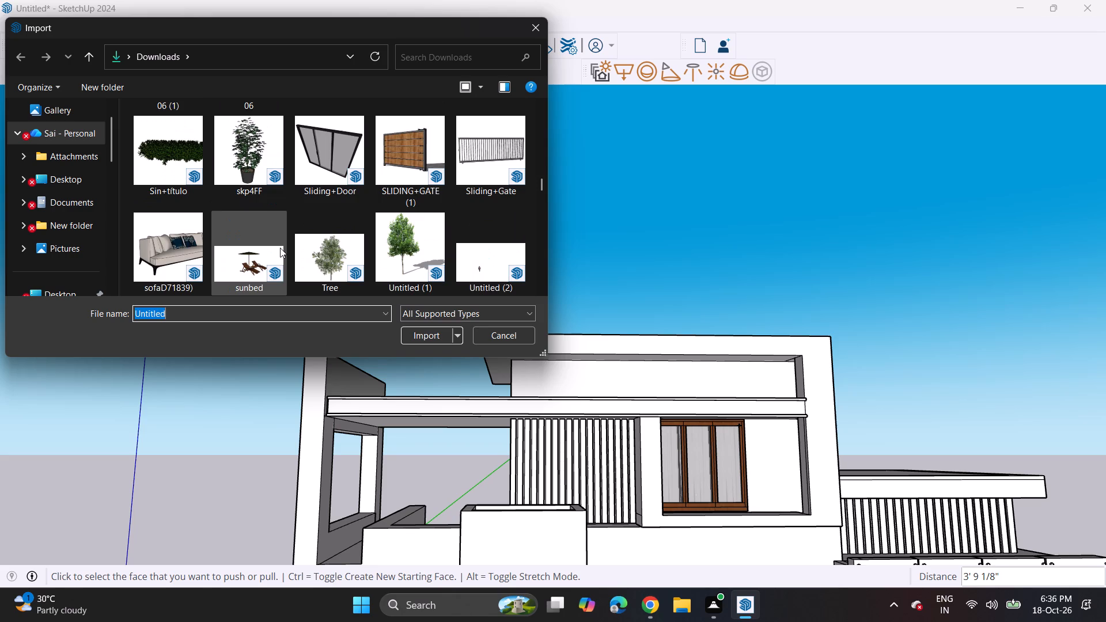
pyautogui.scroll(-2, 280, 248)
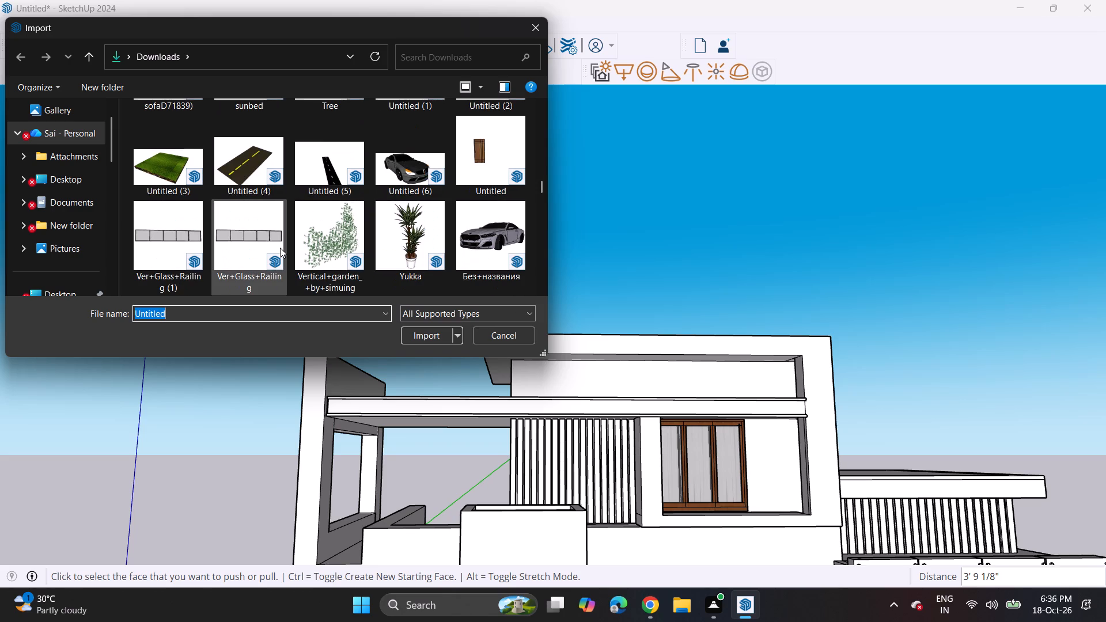
pyautogui.scroll(-4, 280, 248)
pyautogui.scroll(6, 300, 246)
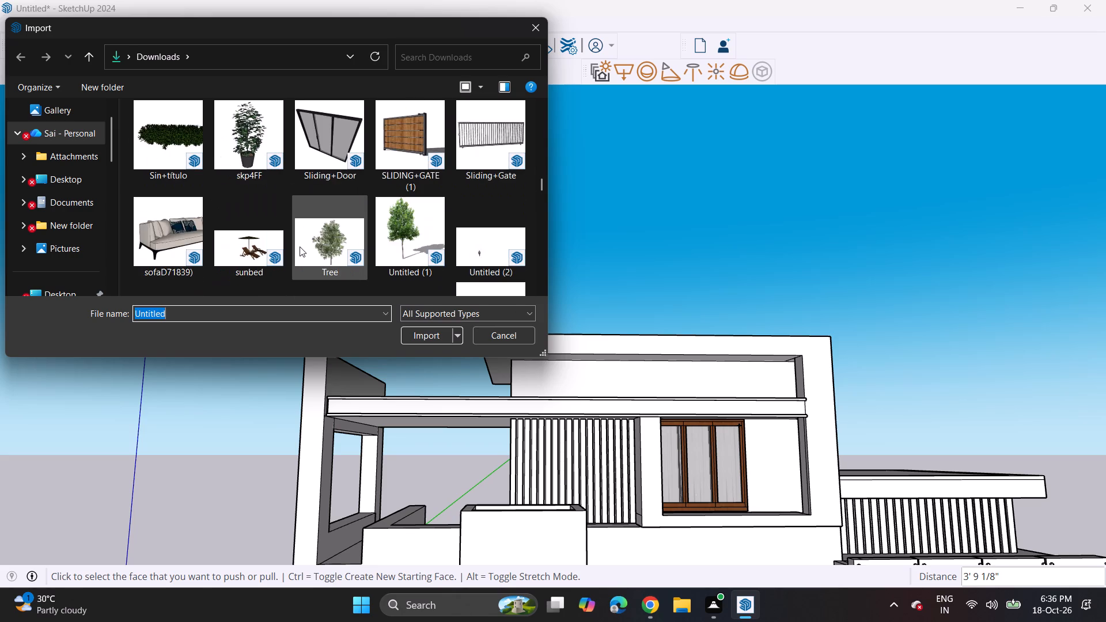
pyautogui.scroll(5, 300, 246)
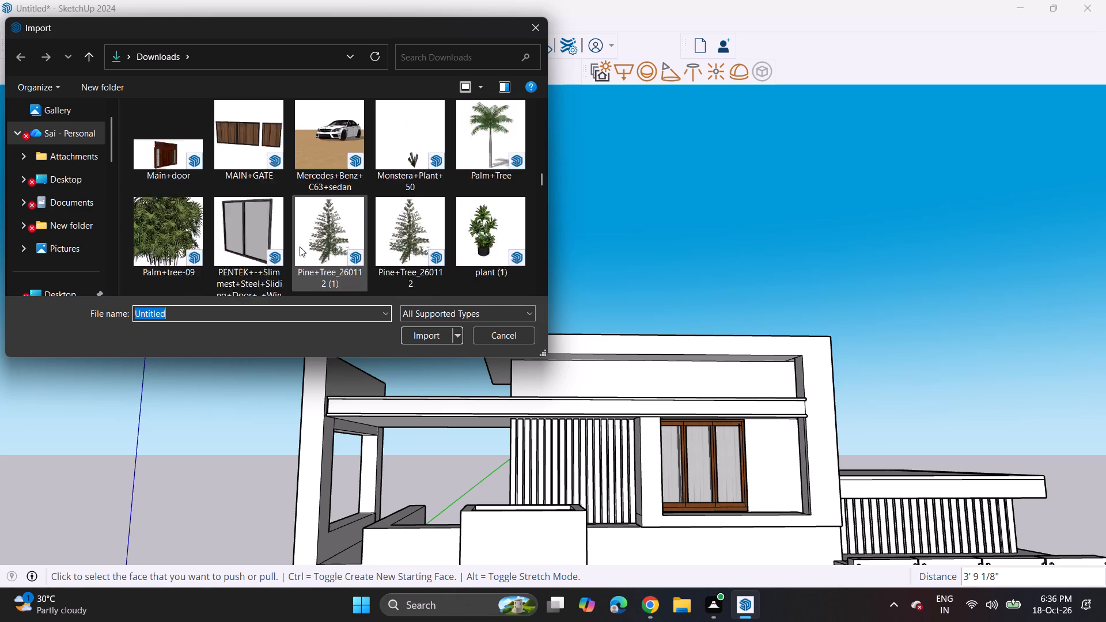
pyautogui.scroll(3, 300, 246)
pyautogui.click(256, 229)
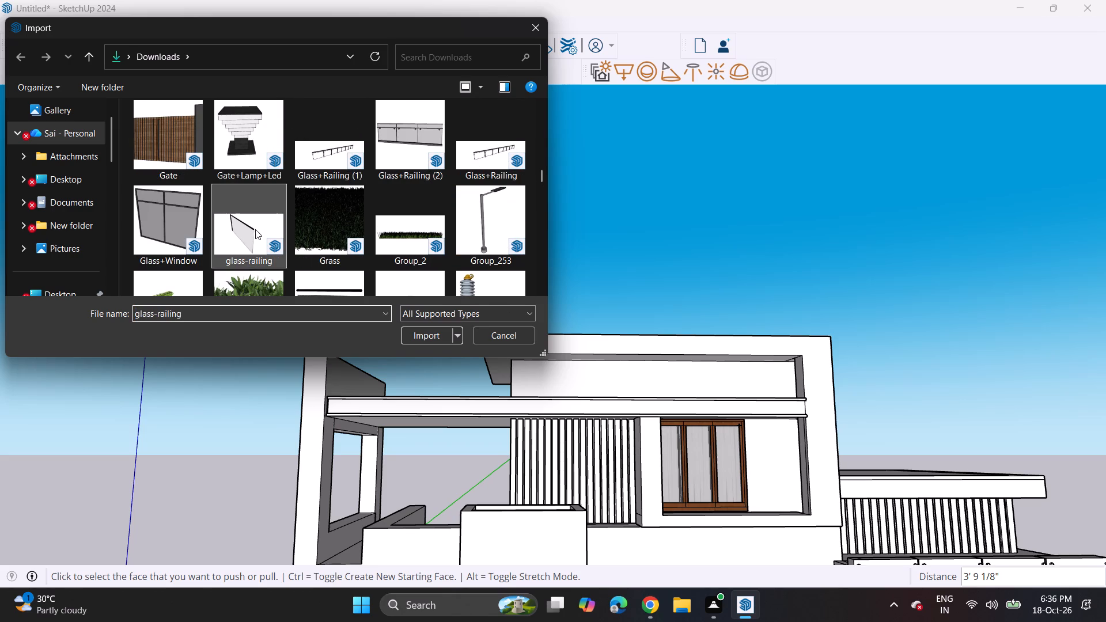
pyautogui.click(408, 337)
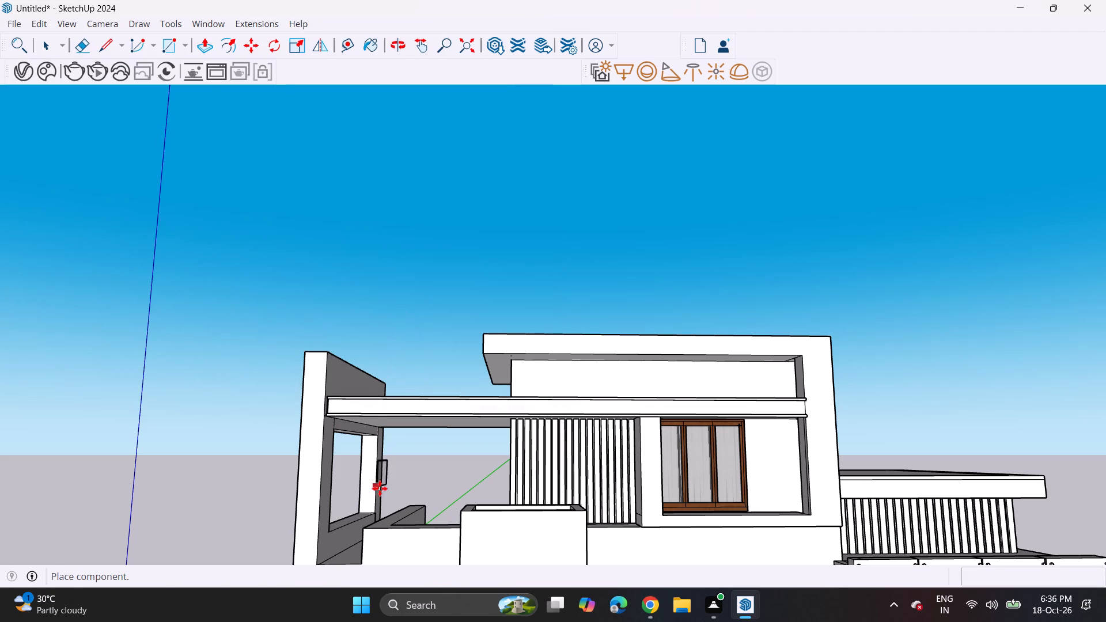
pyautogui.scroll(-2, 385, 484)
pyautogui.scroll(4, 385, 491)
pyautogui.moveTo(385, 491); pyautogui.dragTo(385, 523, button='middle')
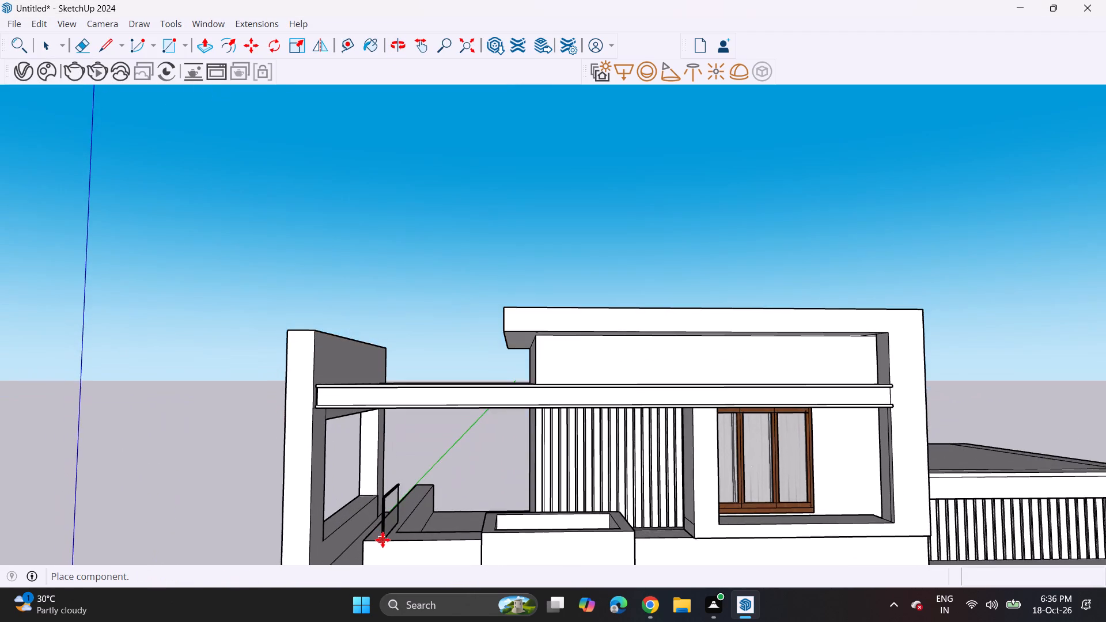
pyautogui.scroll(5, 382, 540)
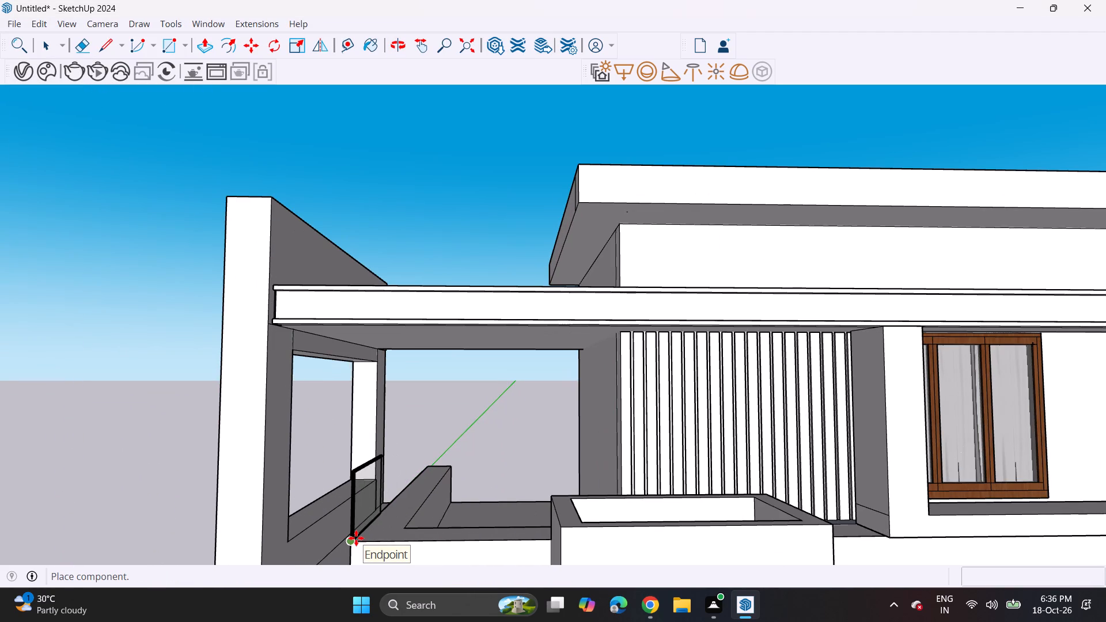
pyautogui.click(356, 538)
# Scale the glass railing lengthwise along the green axis to reach the rear end of the balcony's side parapet.
pyautogui.moveTo(398, 475); pyautogui.dragTo(356, 506, button='middle')
pyautogui.scroll(1, 387, 480)
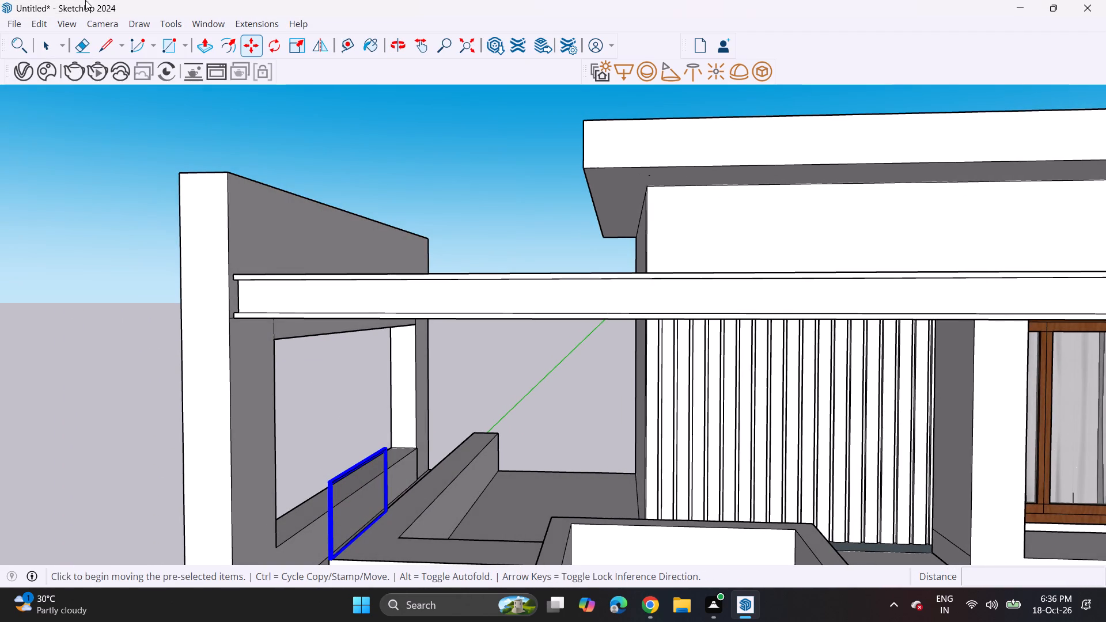
pyautogui.click(299, 43)
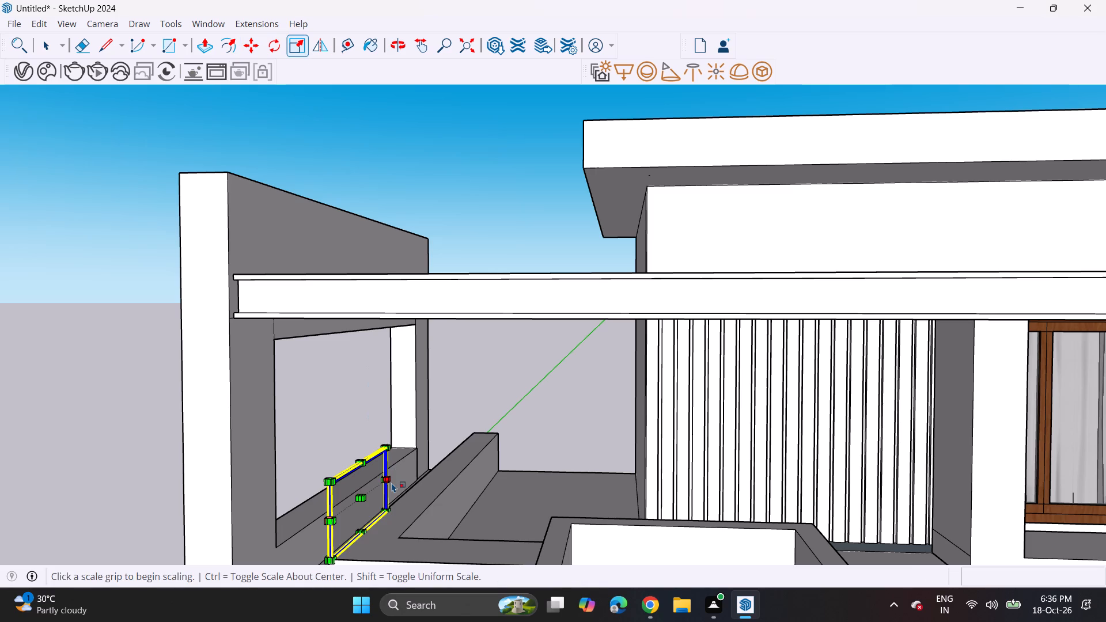
pyautogui.scroll(8, 383, 479)
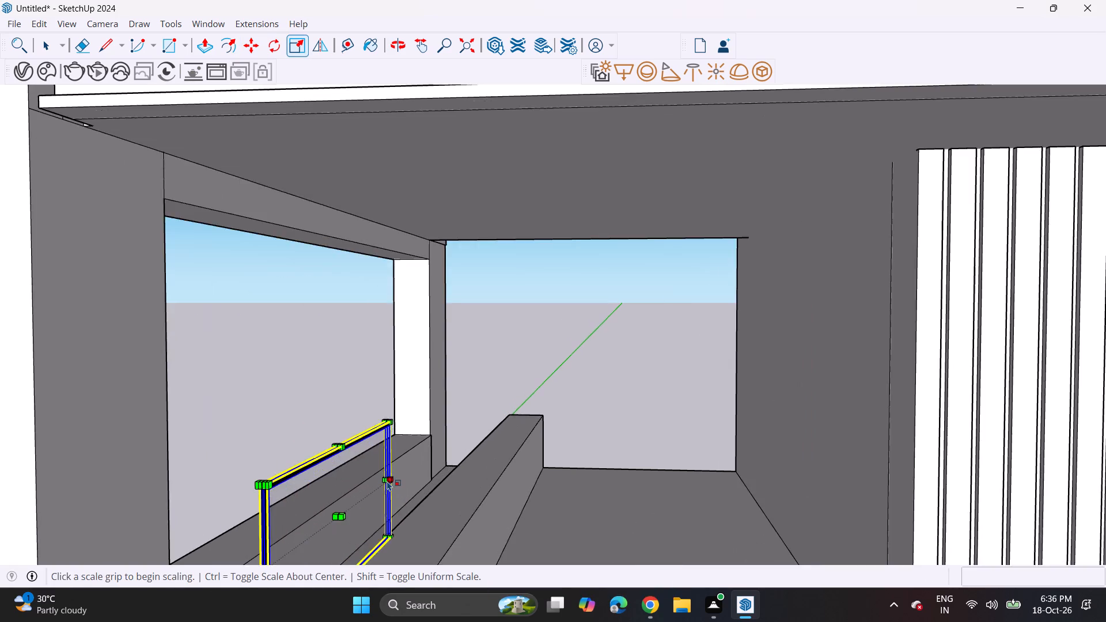
pyautogui.scroll(2, 387, 481)
pyautogui.click(384, 476)
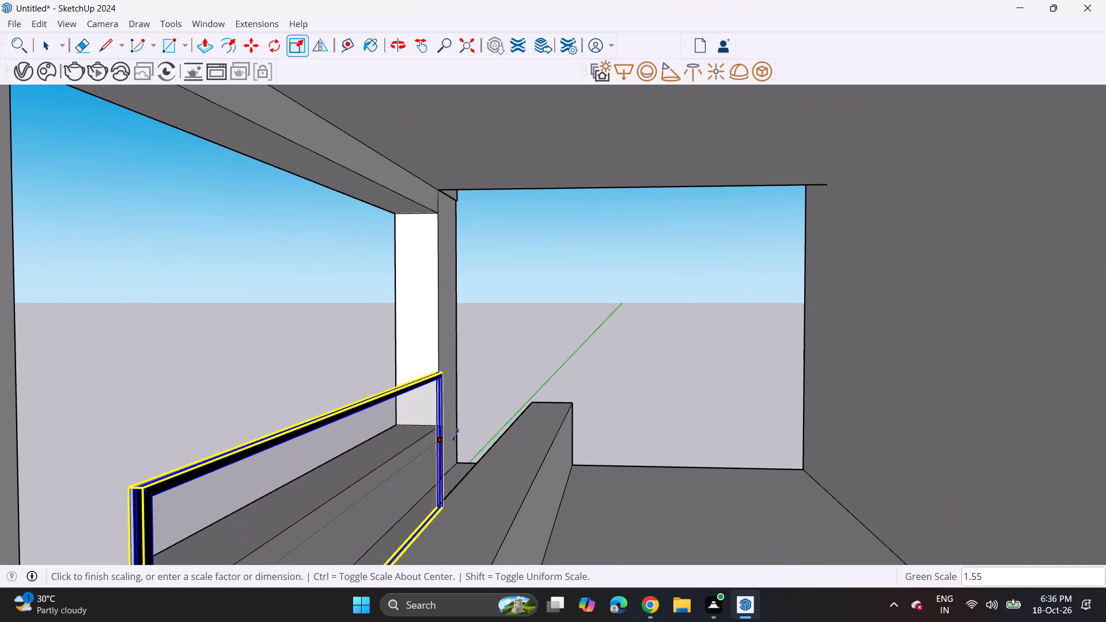
pyautogui.click(574, 404)
pyautogui.scroll(-2, 498, 484)
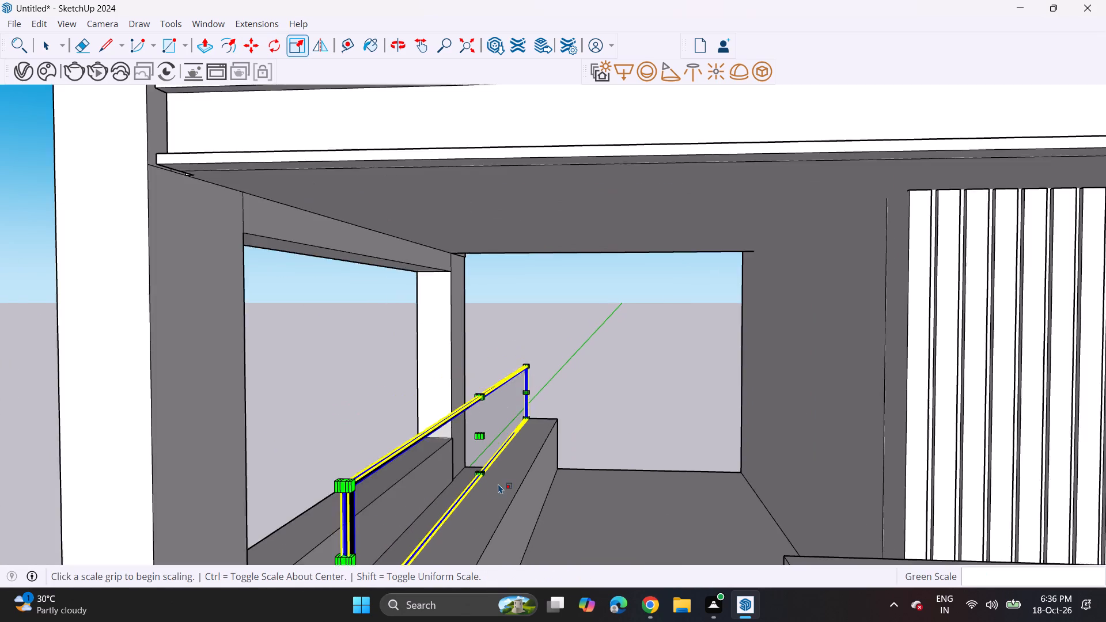
pyautogui.scroll(-12, 498, 484)
pyautogui.keyDown('shift'); pyautogui.moveTo(460, 532); pyautogui.dragTo(413, 400, button='middle'); pyautogui.keyUp('shift')
pyautogui.keyDown('shift'); pyautogui.scroll(1, 418, 414); pyautogui.keyUp('shift')
pyautogui.moveTo(400, 377); pyautogui.dragTo(471, 395, button='middle')
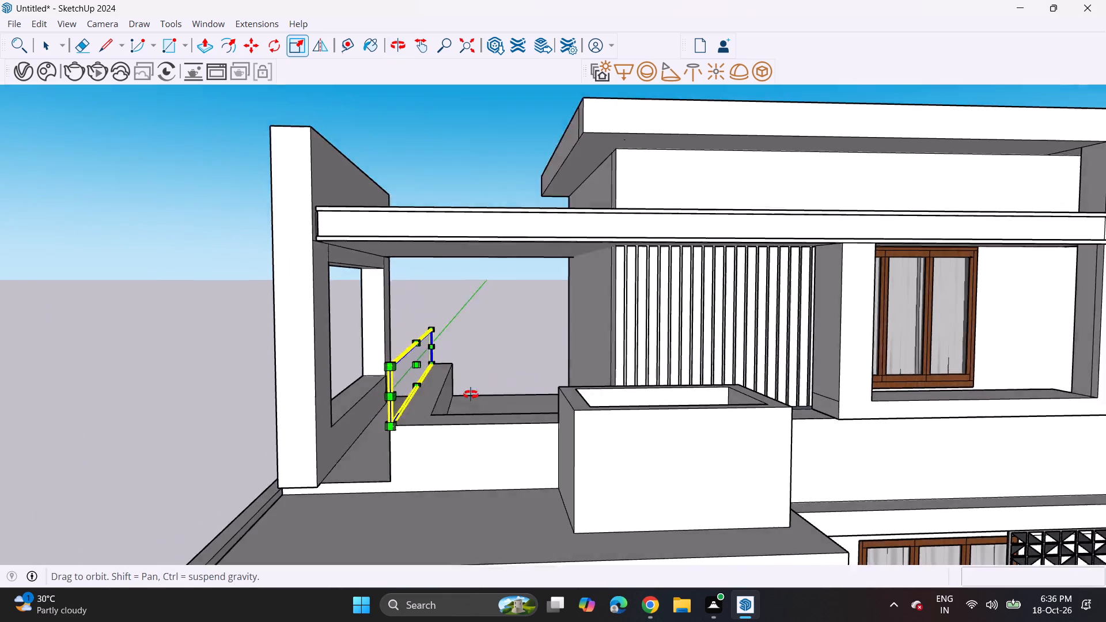
pyautogui.moveTo(471, 395); pyautogui.dragTo(475, 399, button='middle')
pyautogui.press('space')
pyautogui.click(224, 359)
# Import a second glass-railing model from Downloads and place it on the porch roof in front of the balcony parapet.
pyautogui.moveTo(305, 414); pyautogui.dragTo(276, 344, button='middle')
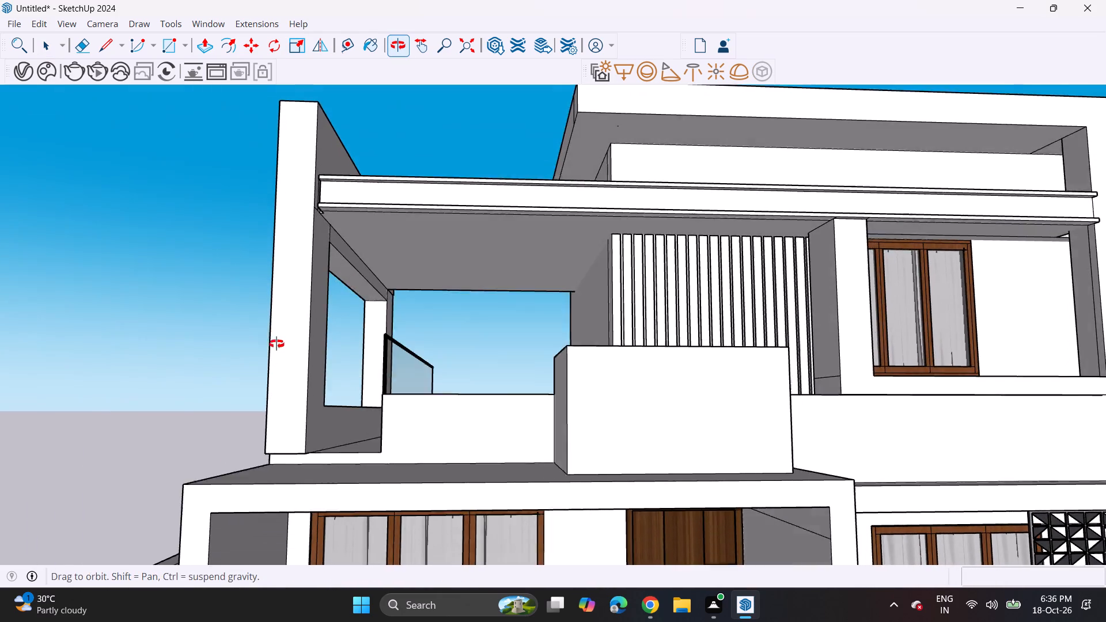
pyautogui.moveTo(276, 344); pyautogui.dragTo(276, 342, button='middle')
pyautogui.scroll(-4, 276, 342)
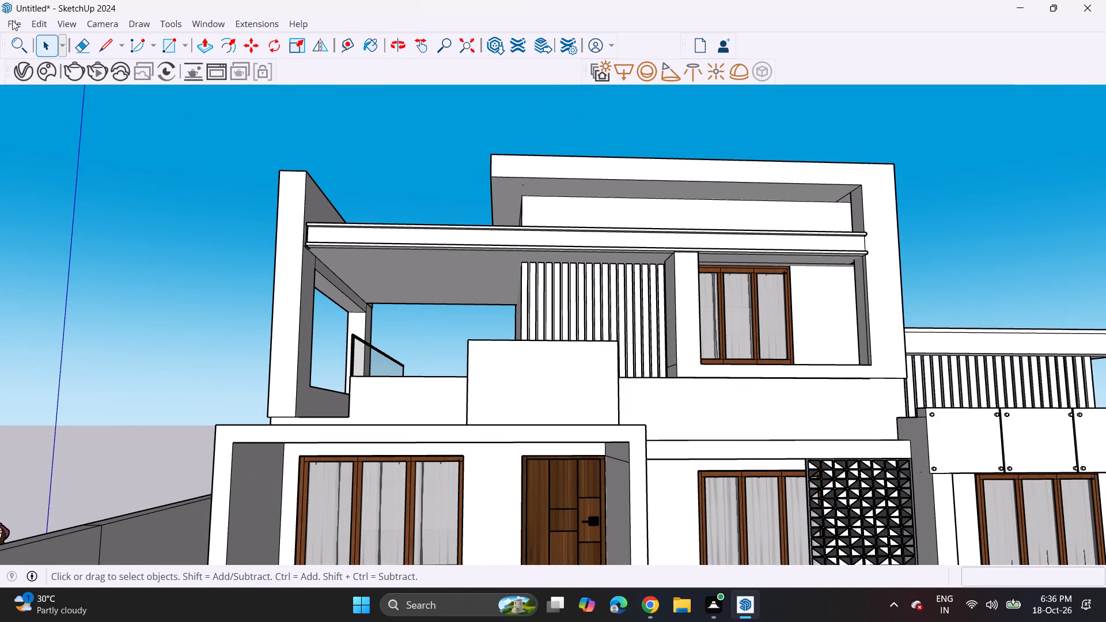
pyautogui.click(12, 20)
pyautogui.click(58, 220)
pyautogui.scroll(-2, 130, 251)
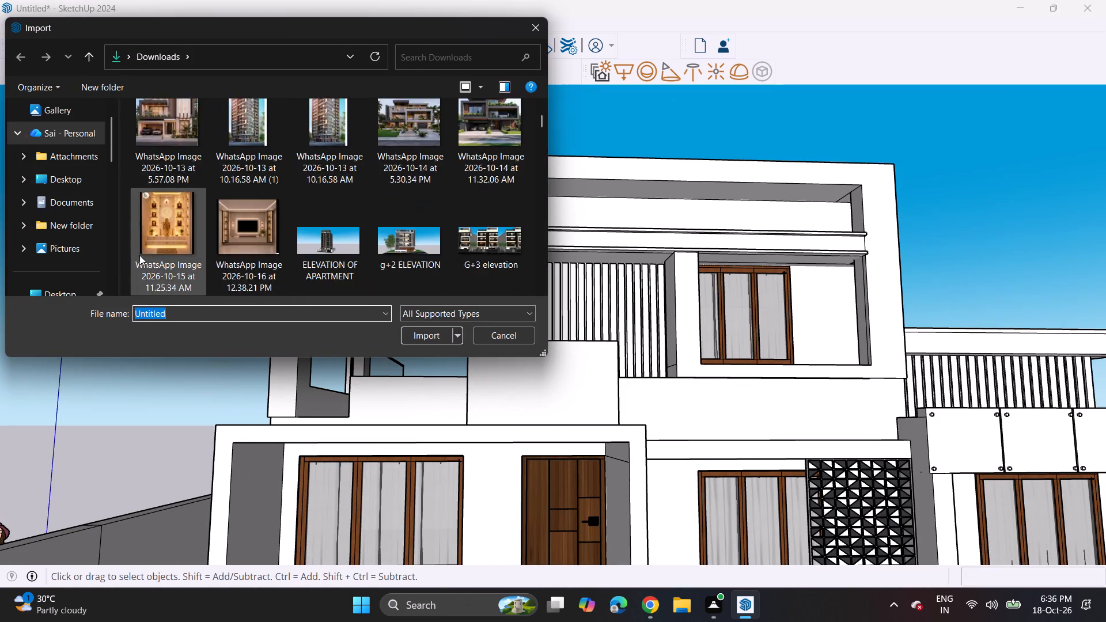
pyautogui.scroll(-20, 139, 255)
pyautogui.scroll(-9, 139, 255)
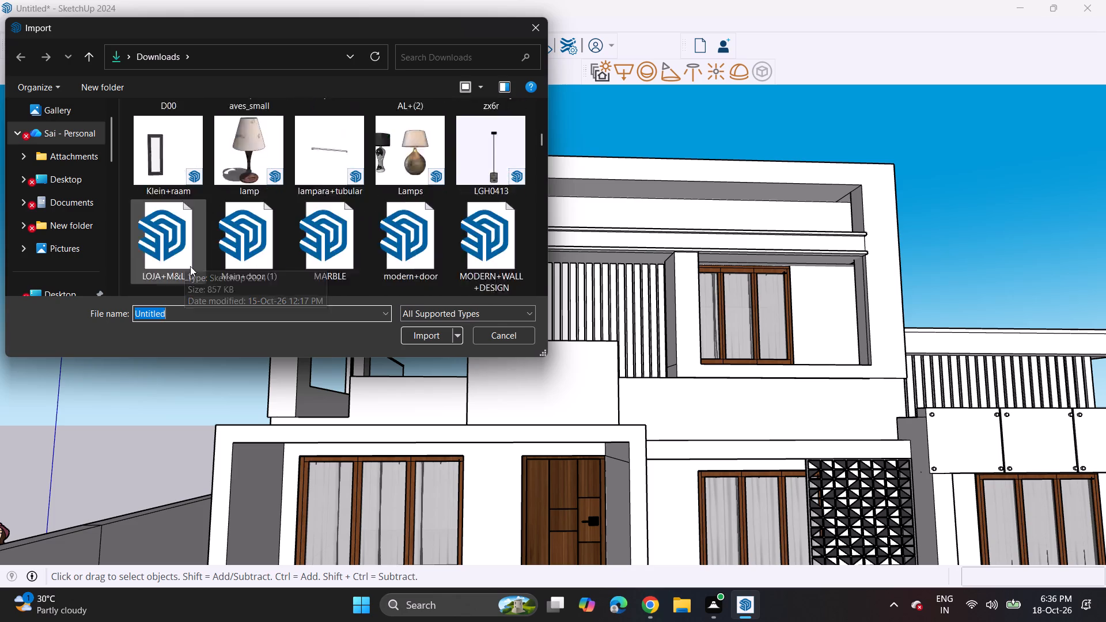
pyautogui.scroll(-17, 190, 266)
pyautogui.scroll(-7, 209, 265)
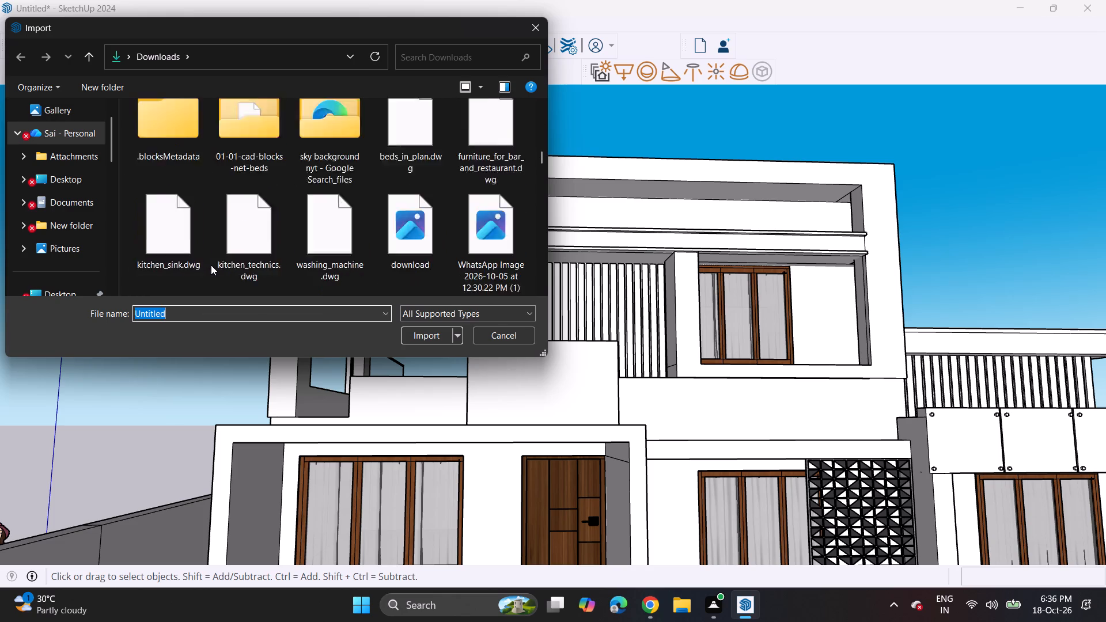
pyautogui.scroll(10, 218, 263)
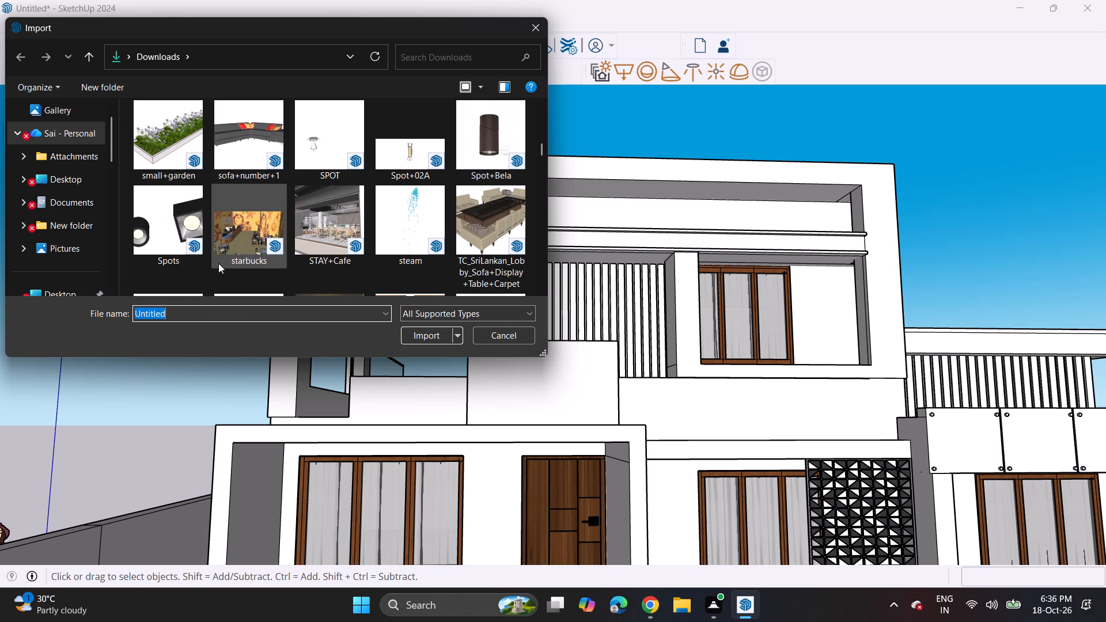
pyautogui.scroll(2, 218, 263)
pyautogui.scroll(-7, 218, 263)
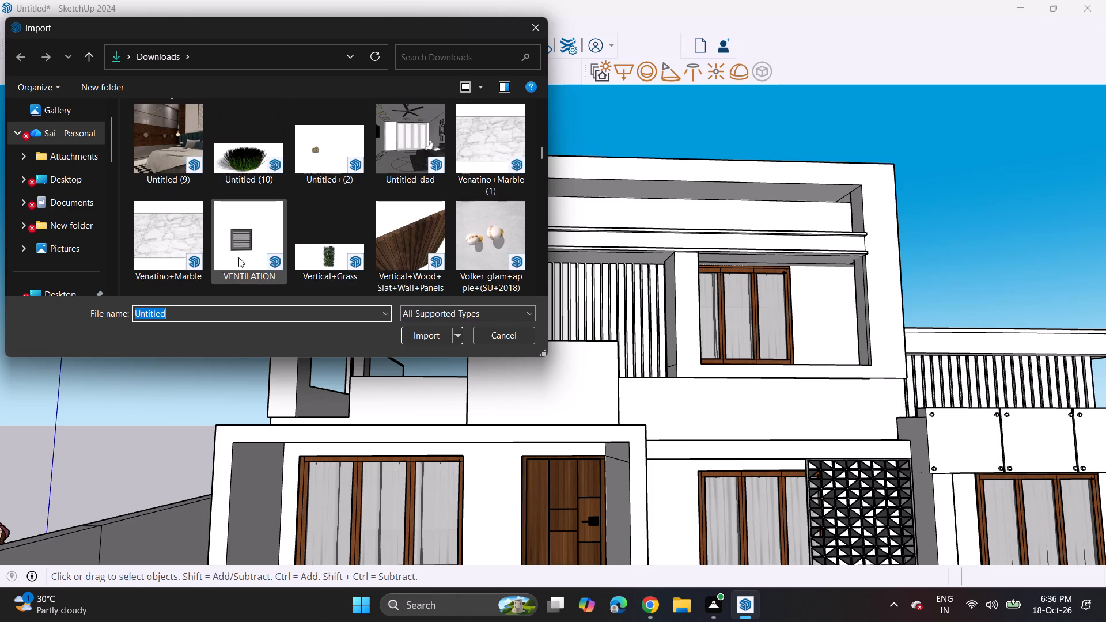
pyautogui.scroll(-3, 280, 240)
pyautogui.scroll(-14, 383, 235)
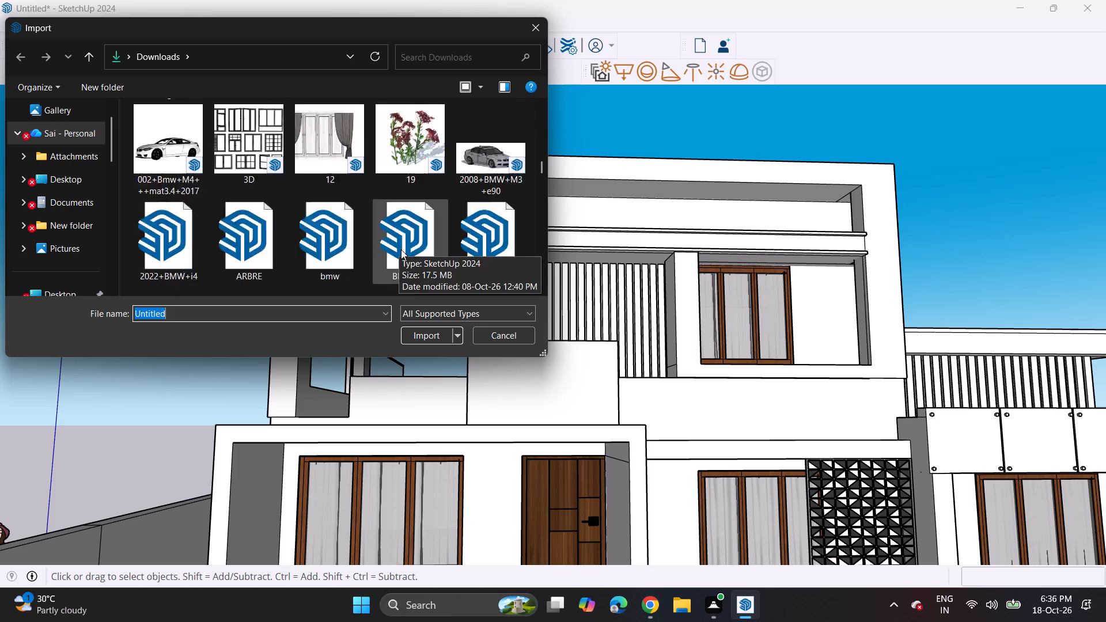
pyautogui.scroll(-12, 401, 249)
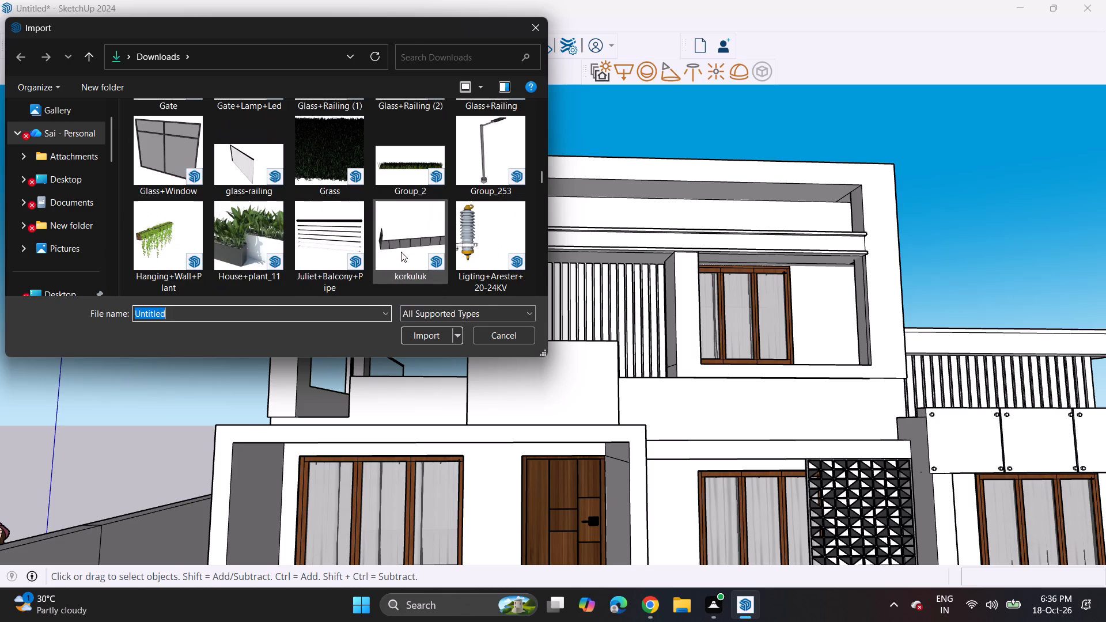
pyautogui.click(227, 169)
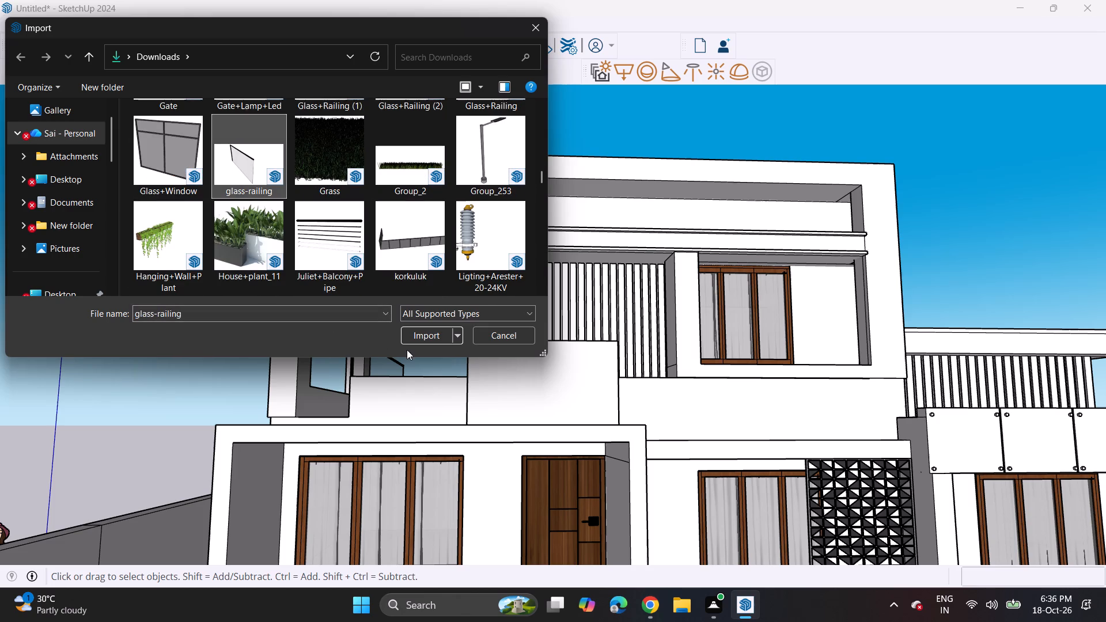
pyautogui.click(416, 335)
pyautogui.moveTo(404, 338); pyautogui.dragTo(400, 433, button='middle')
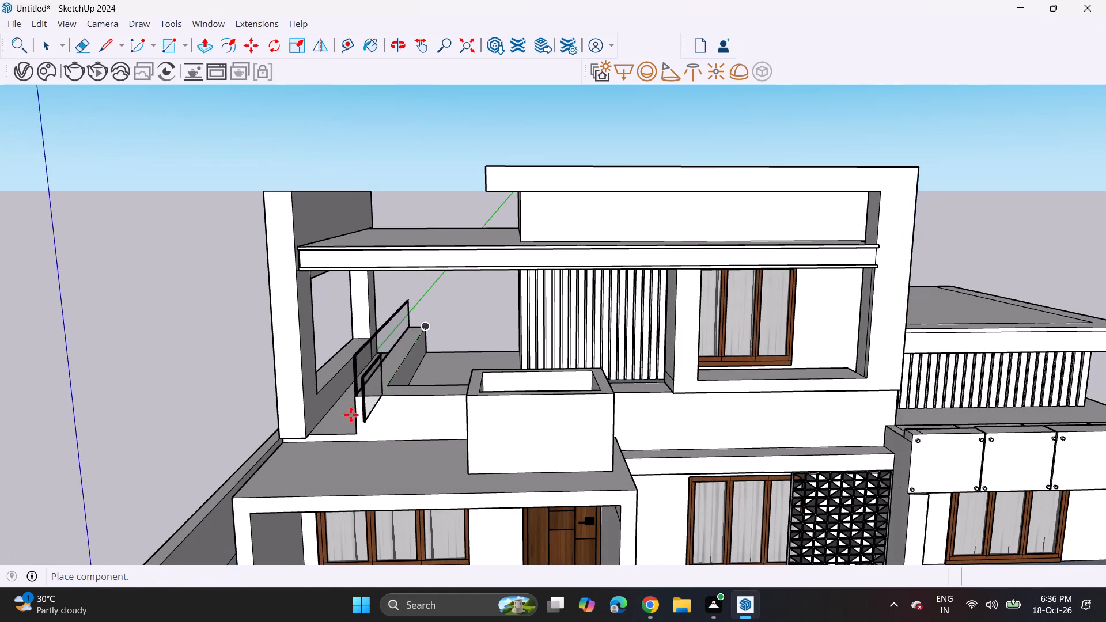
pyautogui.scroll(3, 347, 415)
pyautogui.click(355, 490)
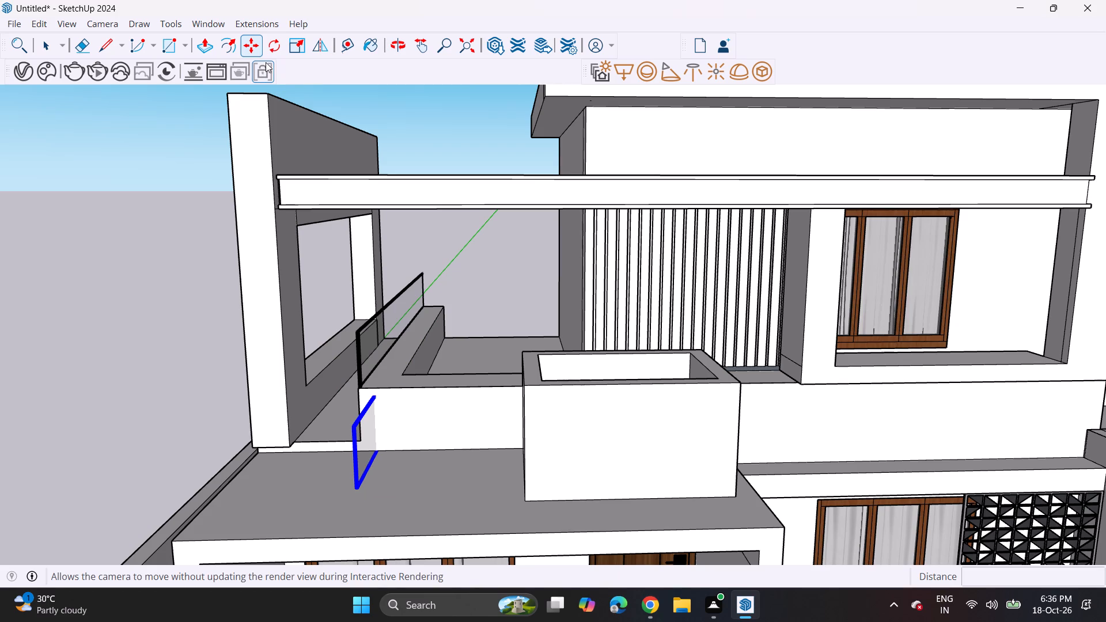
# Rotate the second glass railing 90° so it runs parallel to the balcony's front parapet.
pyautogui.click(269, 48)
pyautogui.click(379, 484)
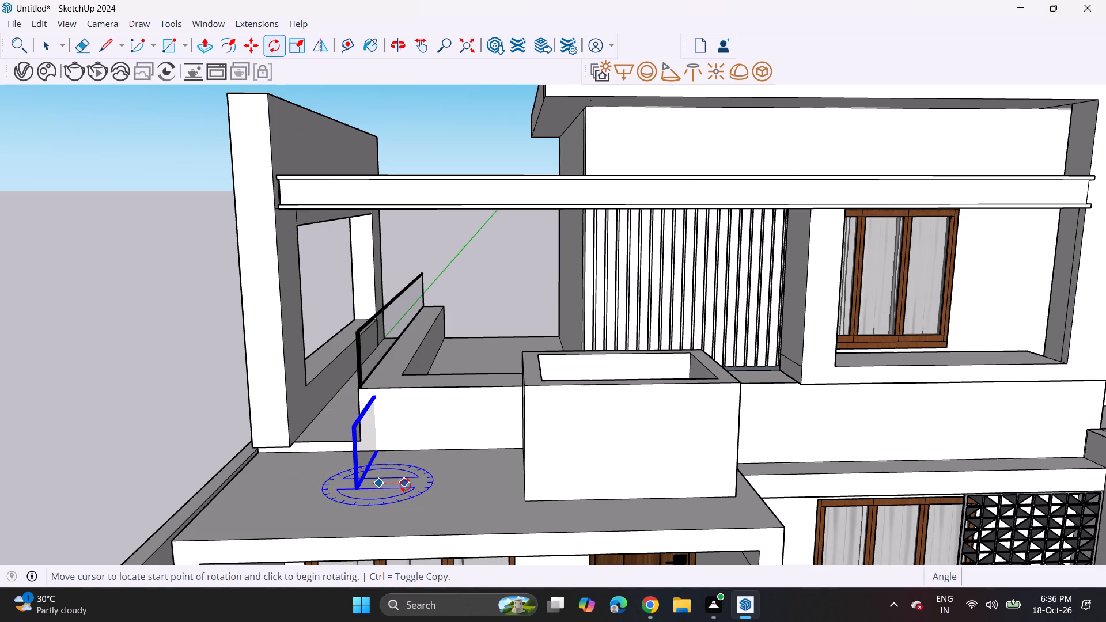
pyautogui.click(411, 486)
pyautogui.click(367, 515)
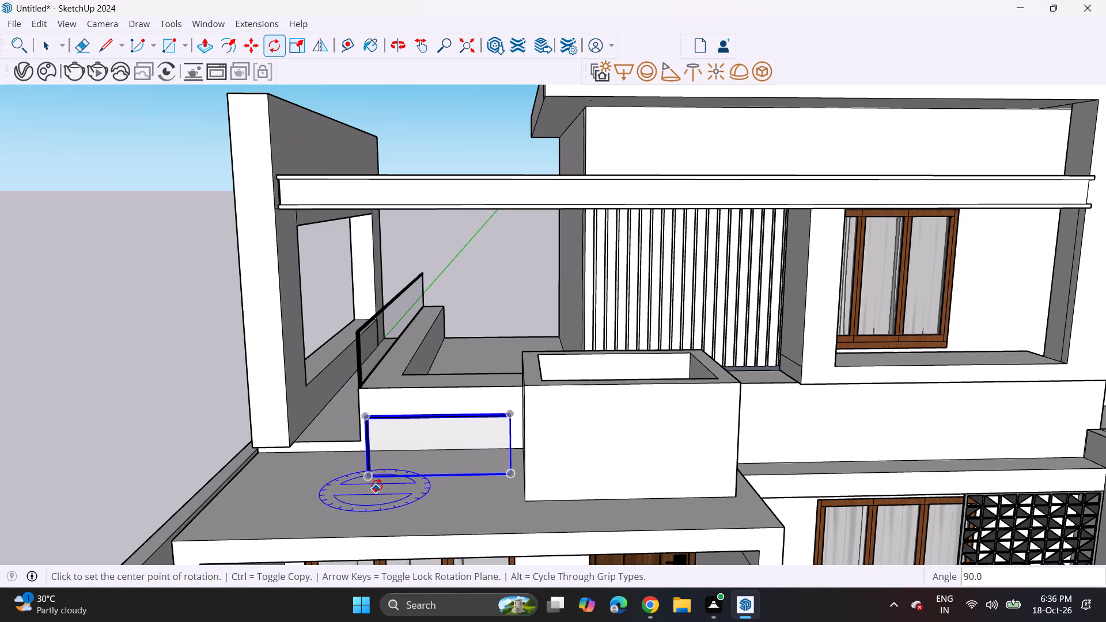
# Move the second glass railing onto the balcony's front parapet top, meeting the side railing at the outer corner.
pyautogui.click(243, 44)
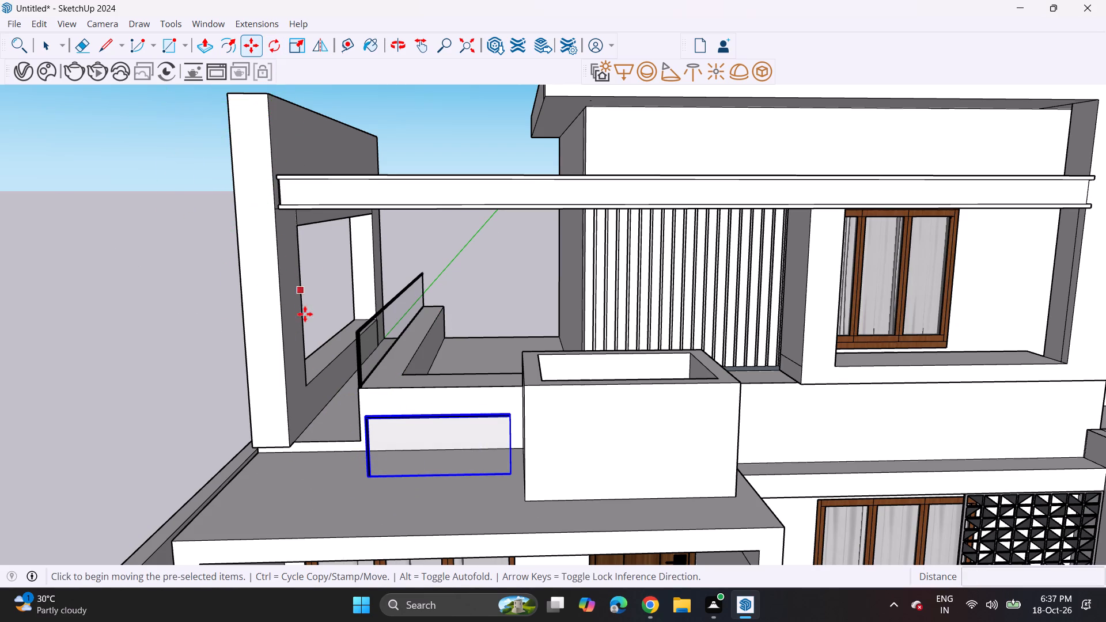
pyautogui.scroll(4, 319, 382)
pyautogui.click(391, 524)
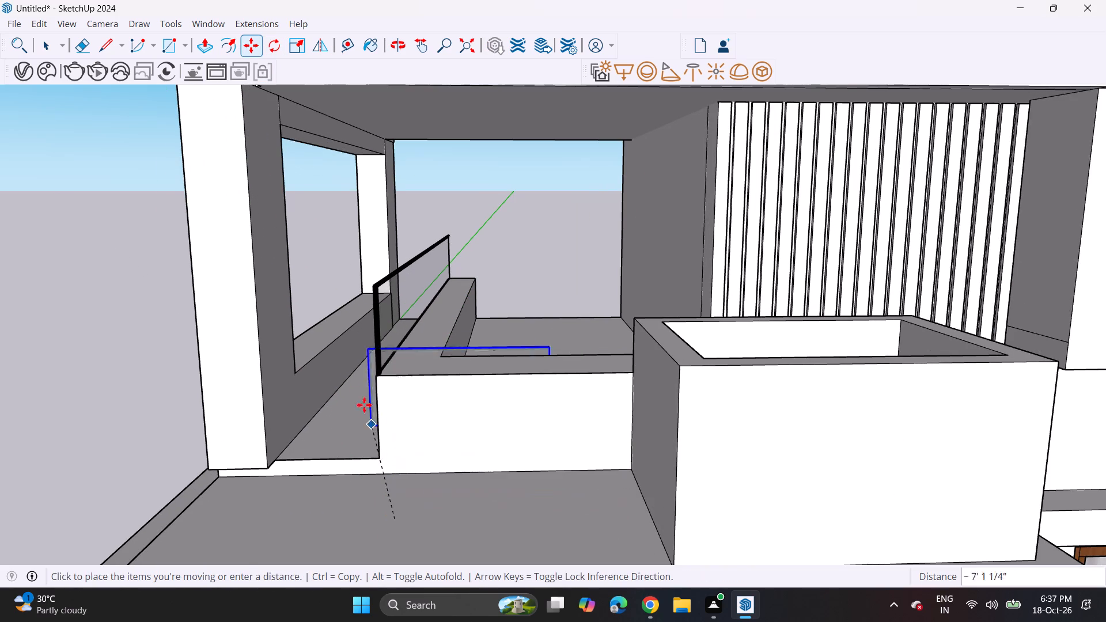
pyautogui.click(378, 374)
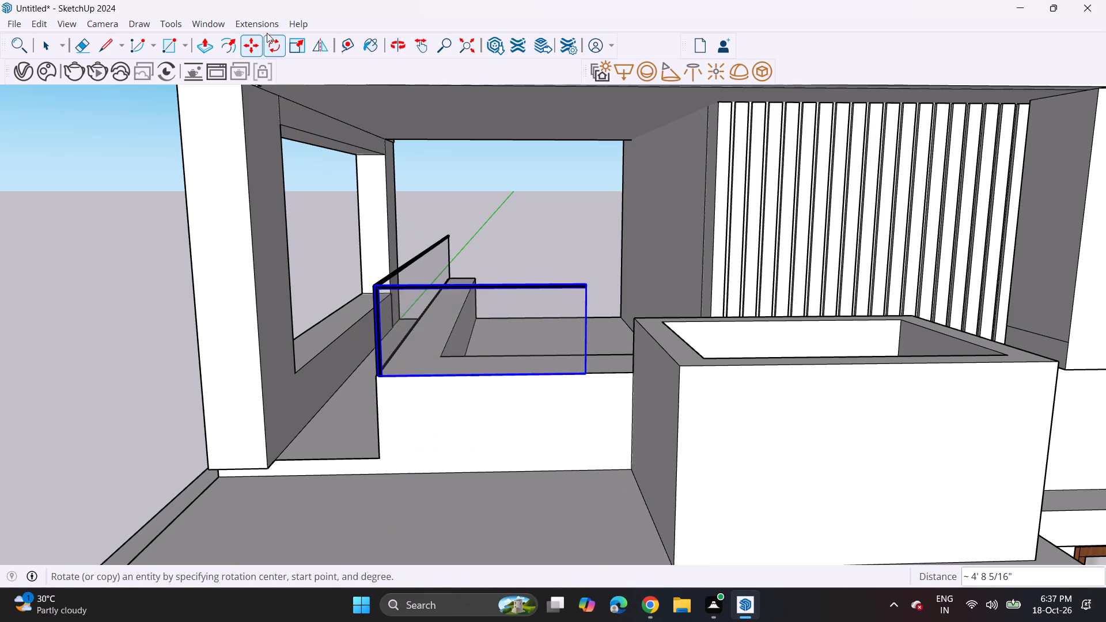
# Scale the front glass railing lengthwise by about 1.87 along its green axis so it runs behind the planter block to the slatted wall.
pyautogui.click(297, 46)
pyautogui.moveTo(624, 297); pyautogui.dragTo(495, 318, button='middle')
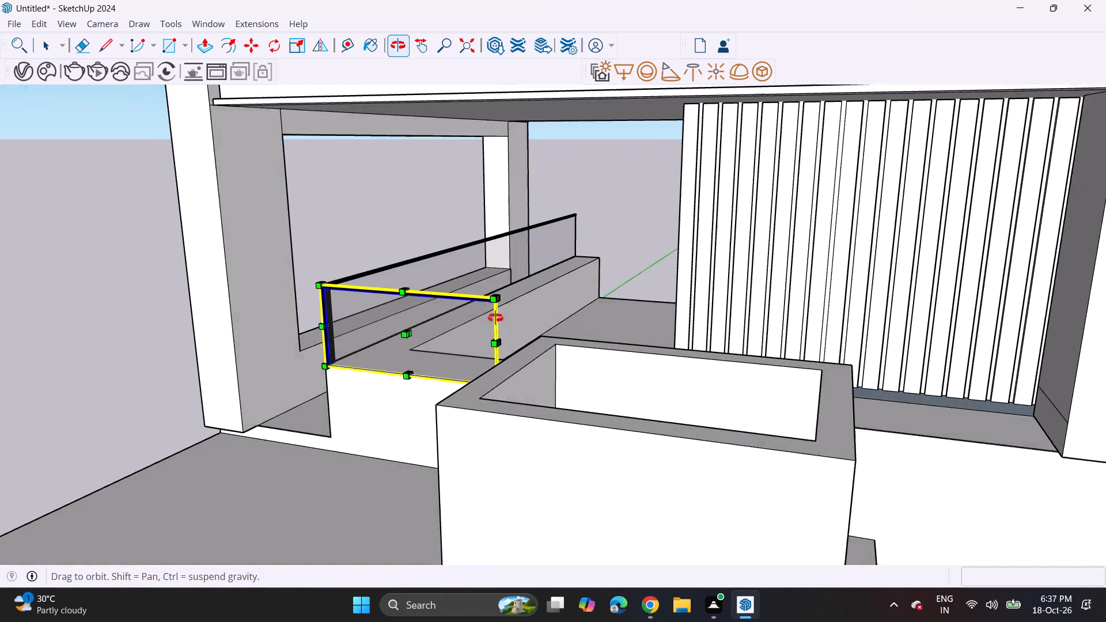
pyautogui.moveTo(495, 318); pyautogui.dragTo(477, 323, button='middle')
pyautogui.scroll(3, 464, 330)
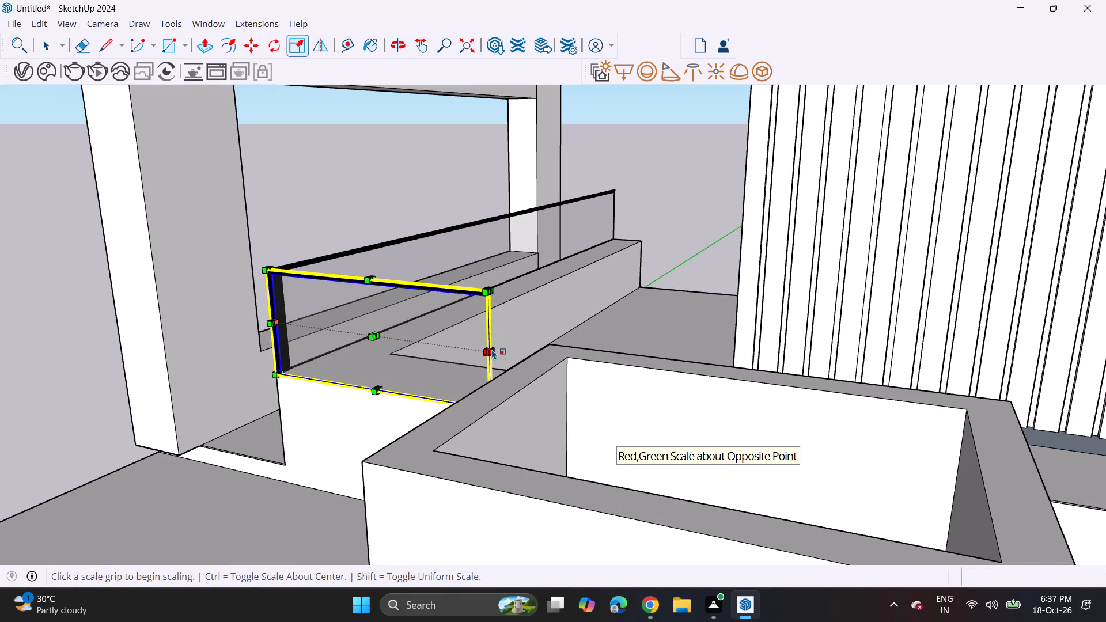
pyautogui.click(494, 354)
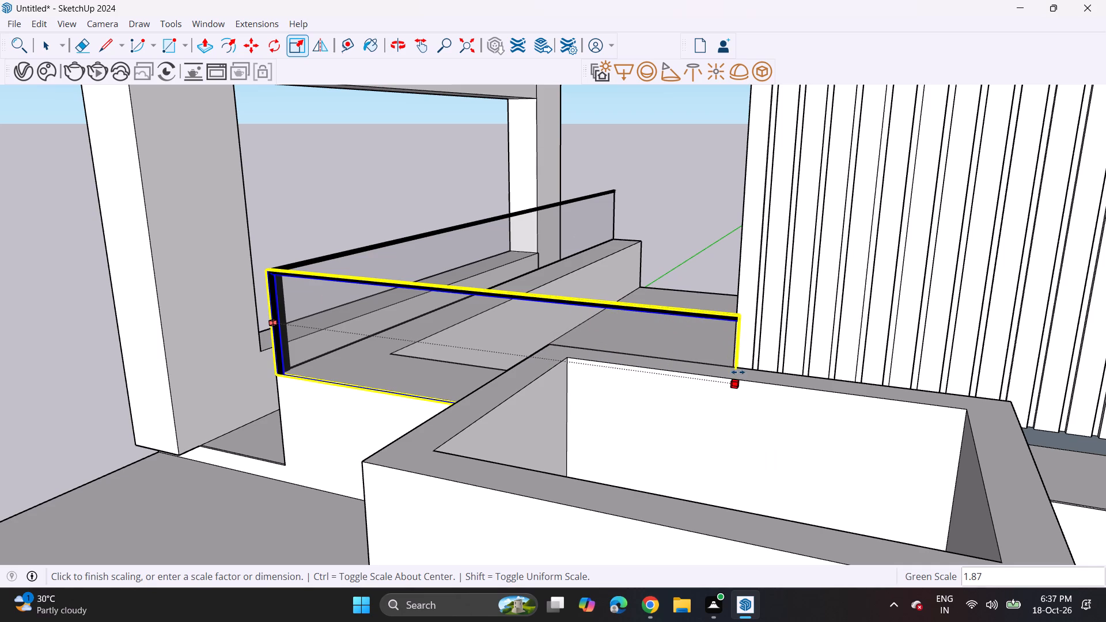
pyautogui.click(739, 350)
pyautogui.moveTo(661, 407); pyautogui.dragTo(707, 313, button='middle')
pyautogui.scroll(-8, 707, 313)
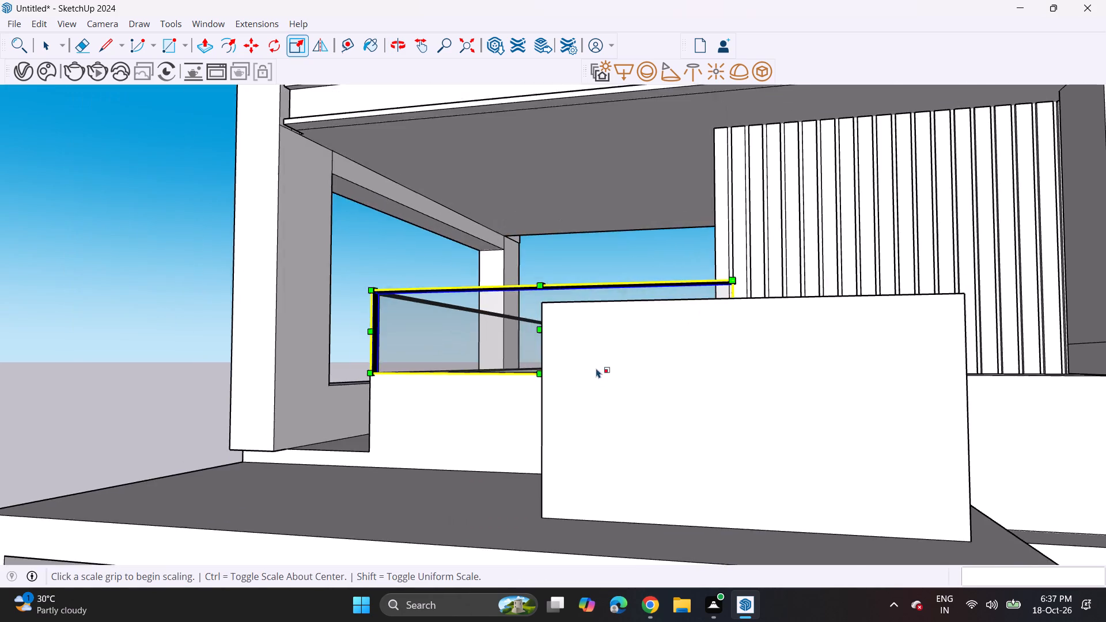
pyautogui.scroll(-5, 596, 368)
pyautogui.moveTo(568, 381); pyautogui.dragTo(635, 383, button='middle')
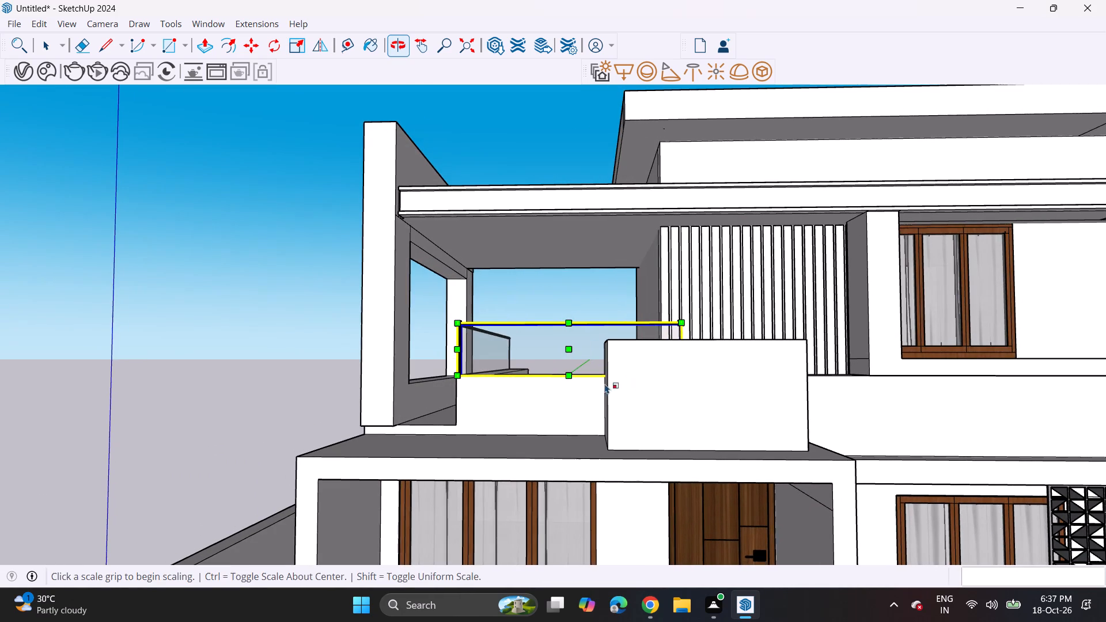
pyautogui.press('space')
pyautogui.click(243, 359)
# Examine the whole house exterior and the new balcony railings from the front at different distances and angles.
pyautogui.scroll(-4, 403, 381)
pyautogui.keyDown('shift'); pyautogui.moveTo(442, 387); pyautogui.dragTo(441, 386, button='middle'); pyautogui.keyUp('shift')
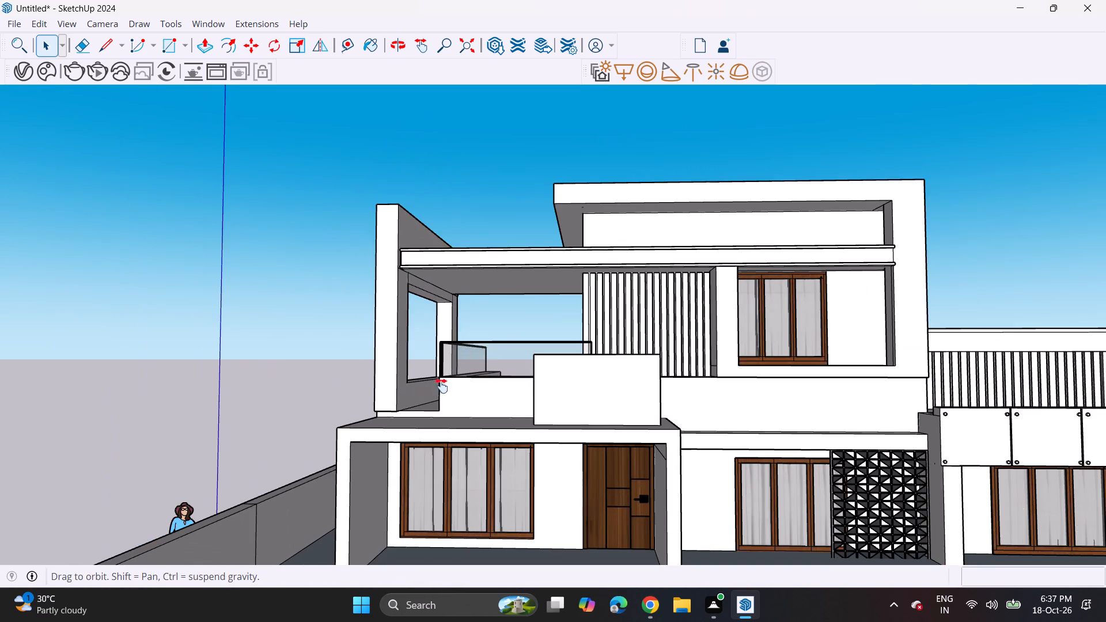
pyautogui.keyDown('shift'); pyautogui.moveTo(441, 386); pyautogui.dragTo(255, 382, button='middle'); pyautogui.keyUp('shift')
pyautogui.scroll(-3, 254, 382)
pyautogui.moveTo(277, 379); pyautogui.dragTo(339, 376, button='middle')
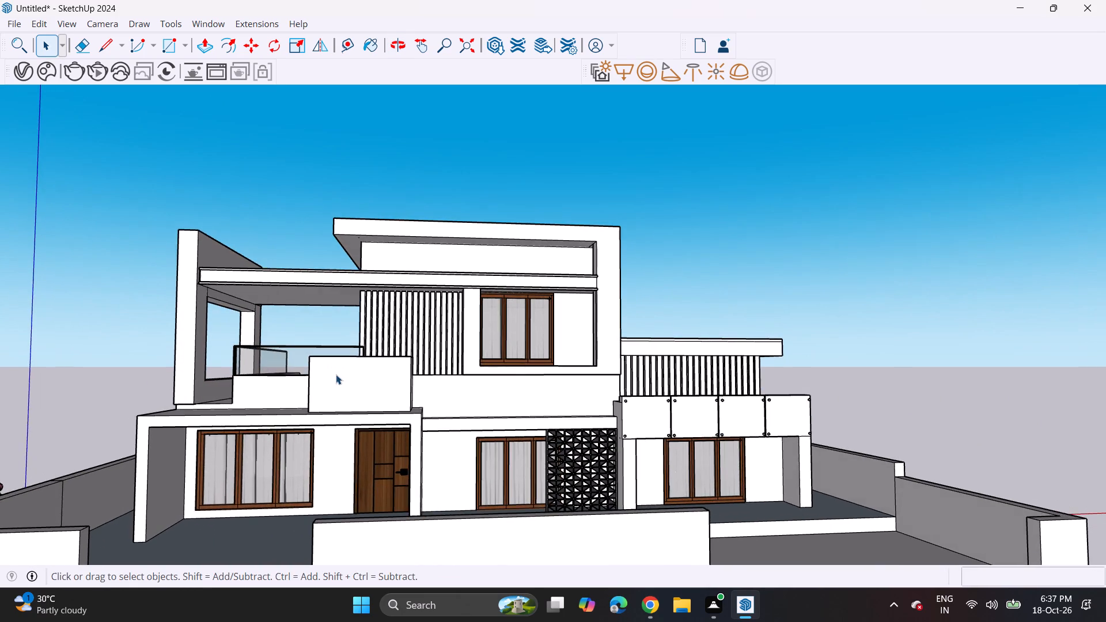
pyautogui.scroll(-3, 336, 374)
pyautogui.keyDown('shift'); pyautogui.moveTo(331, 380); pyautogui.dragTo(358, 373, button='middle'); pyautogui.keyUp('shift')
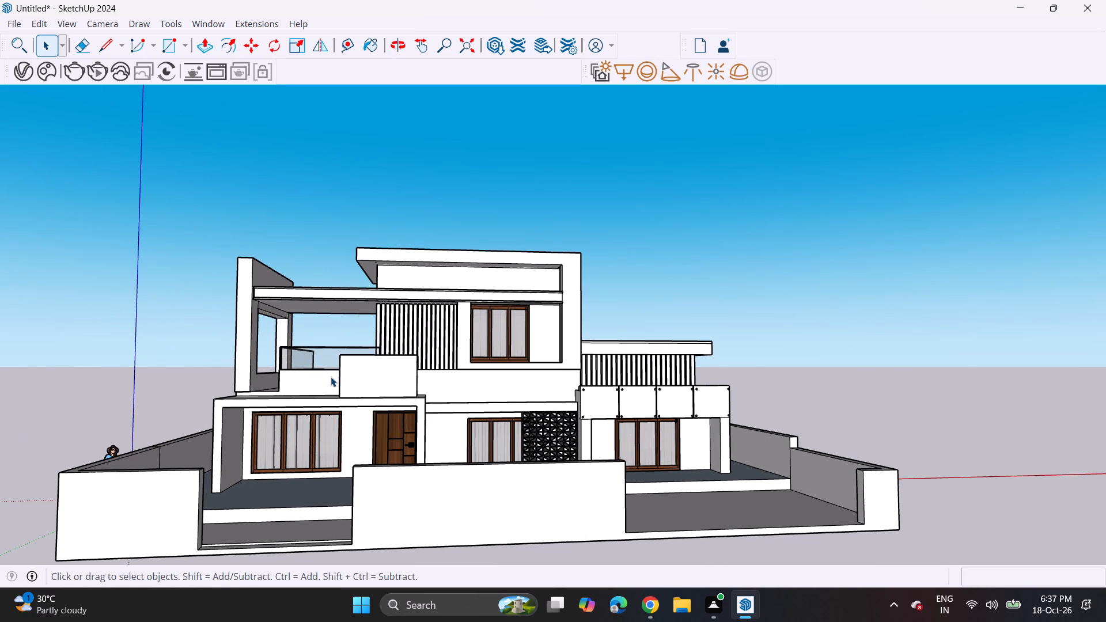
pyautogui.moveTo(331, 376); pyautogui.dragTo(306, 407, button='middle')
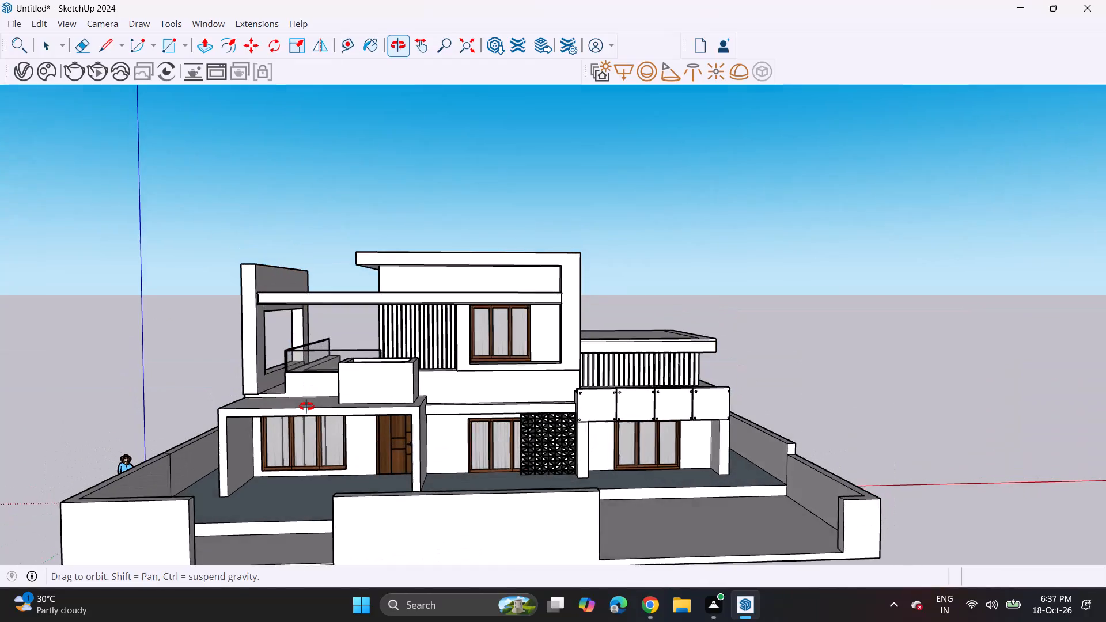
pyautogui.moveTo(306, 407); pyautogui.dragTo(321, 390, button='middle')
pyautogui.scroll(-8, 321, 390)
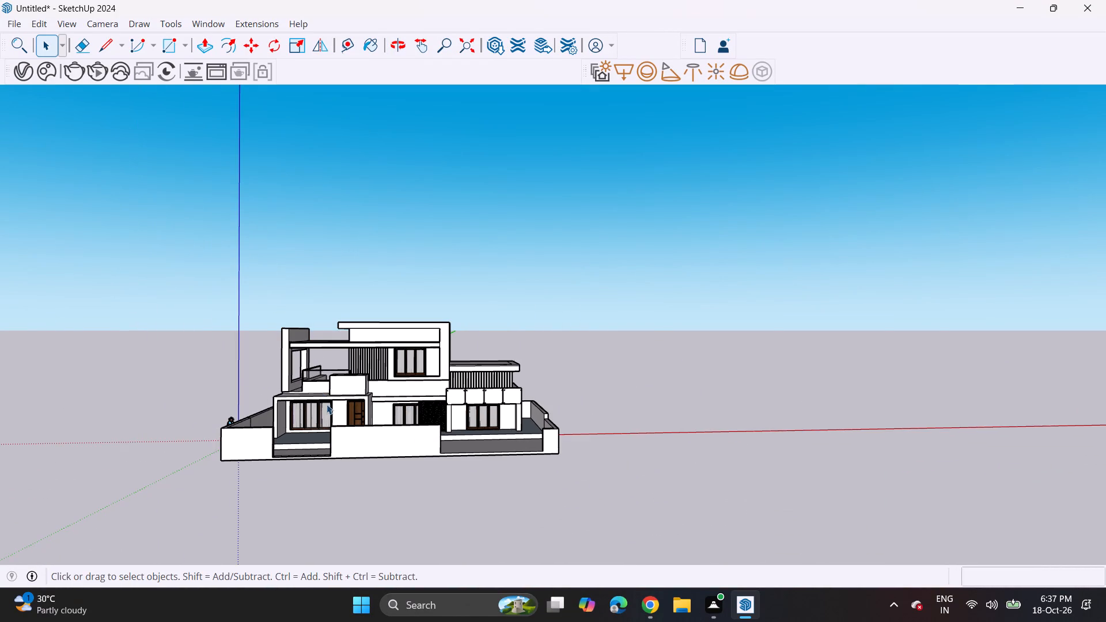
pyautogui.keyDown('shift'); pyautogui.moveTo(327, 403); pyautogui.dragTo(438, 393, button='middle'); pyautogui.keyUp('shift')
pyautogui.moveTo(393, 416); pyautogui.dragTo(377, 412, button='middle')
pyautogui.scroll(3, 368, 407)
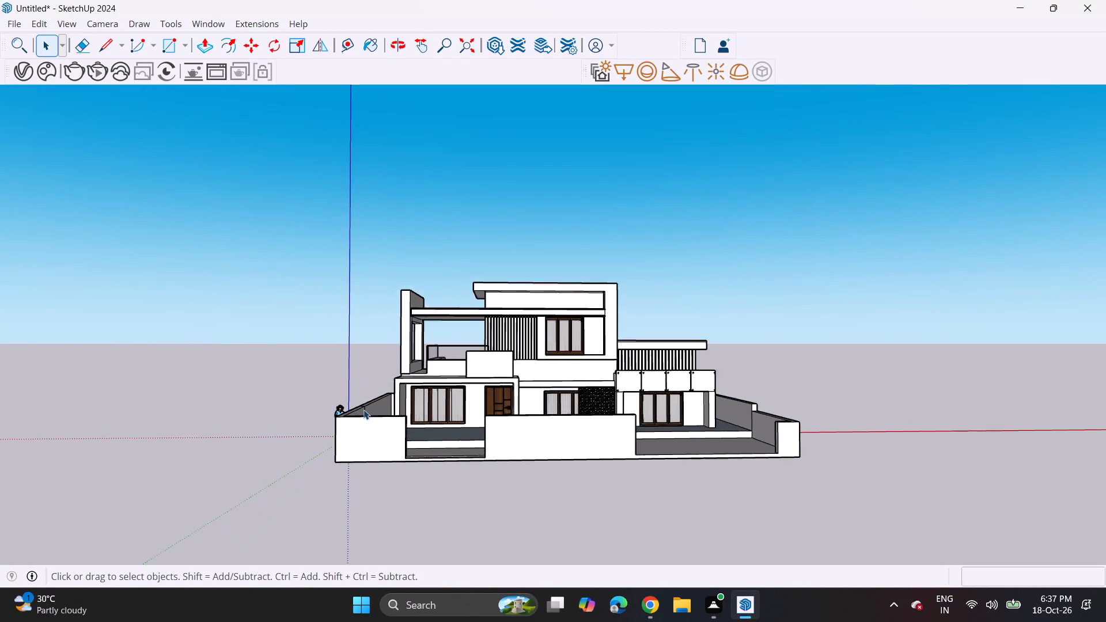
pyautogui.scroll(2, 363, 409)
pyautogui.moveTo(363, 409); pyautogui.dragTo(300, 401, button='middle')
pyautogui.middleClick(300, 401)
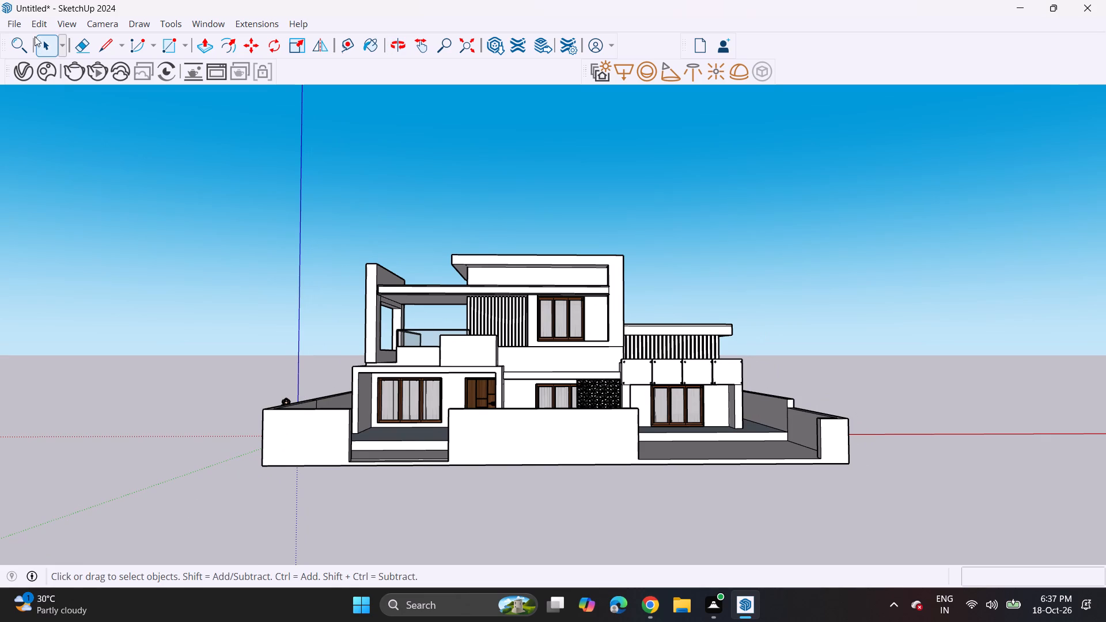
# Import the "plant (1)" model from Downloads and place it at the hollowed planter block on the porch roof.
pyautogui.click(9, 22)
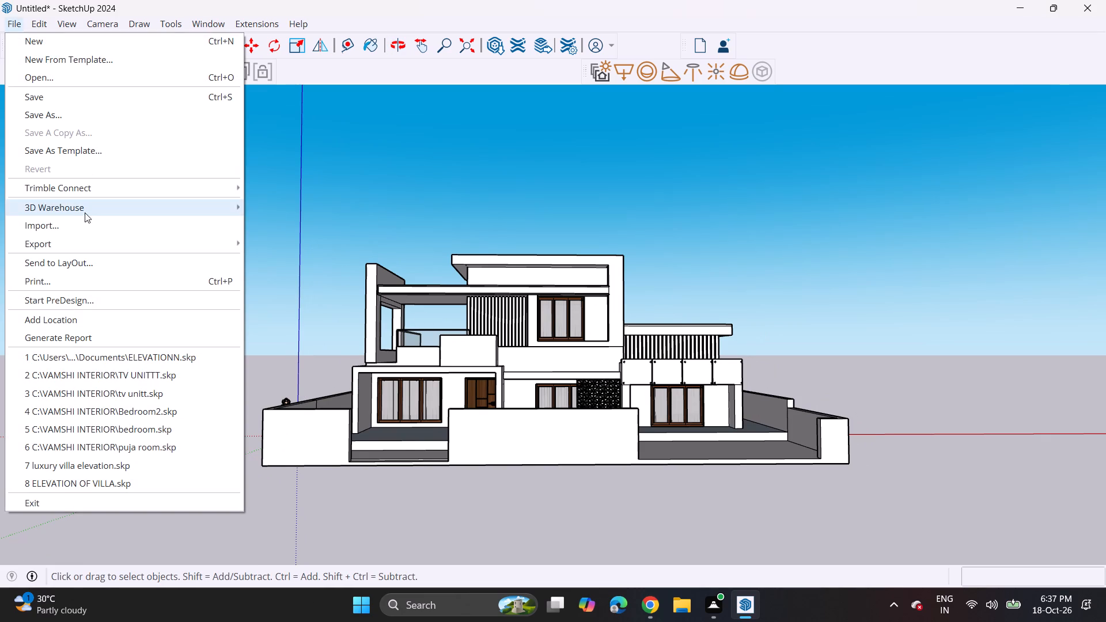
pyautogui.click(79, 222)
pyautogui.scroll(-5, 207, 164)
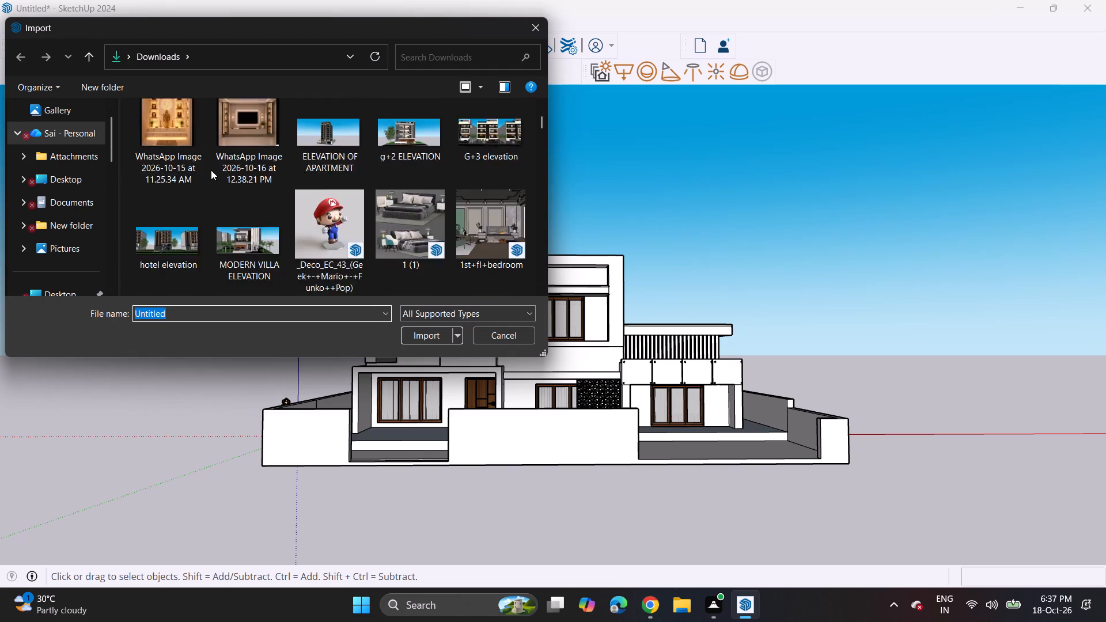
pyautogui.scroll(-3, 211, 170)
pyautogui.scroll(-19, 333, 233)
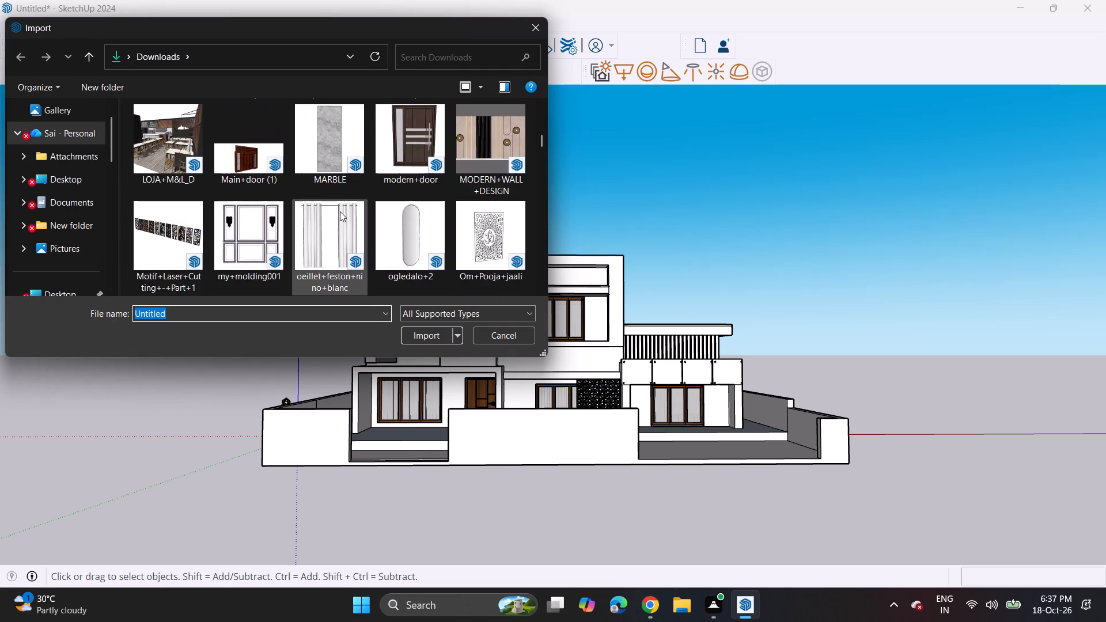
pyautogui.scroll(-7, 340, 212)
pyautogui.scroll(4, 349, 224)
pyautogui.scroll(-6, 349, 224)
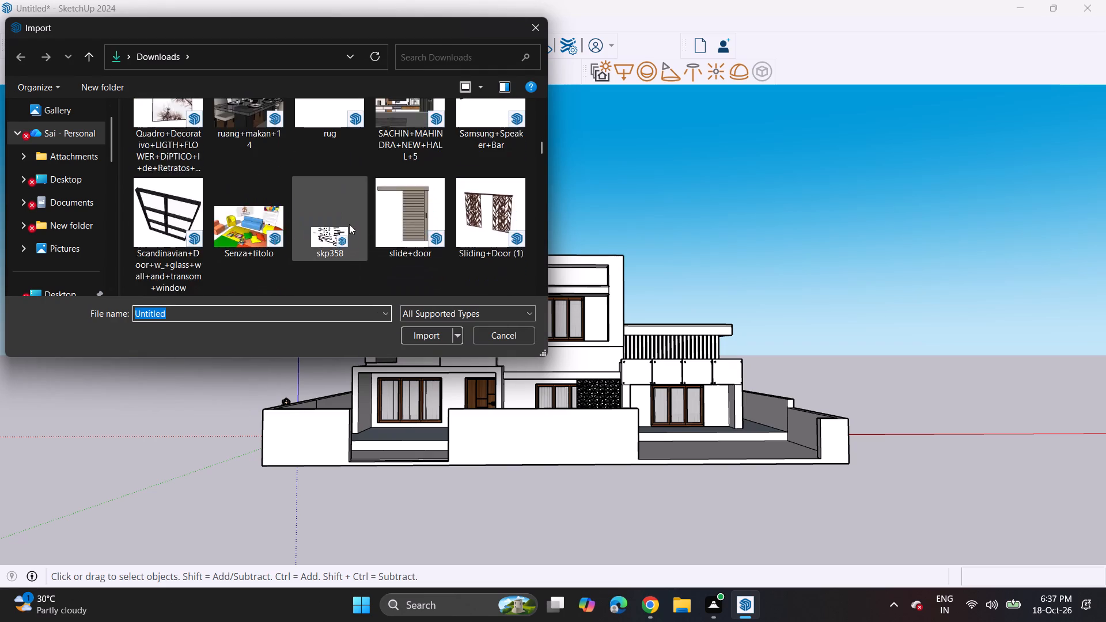
pyautogui.scroll(-12, 349, 224)
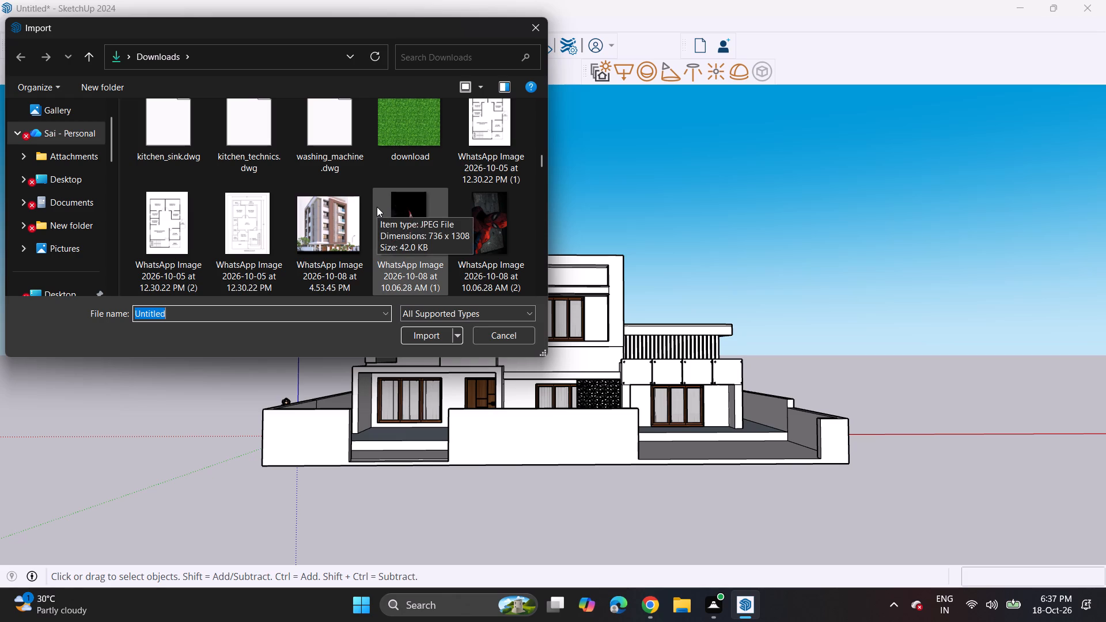
pyautogui.scroll(-9, 377, 207)
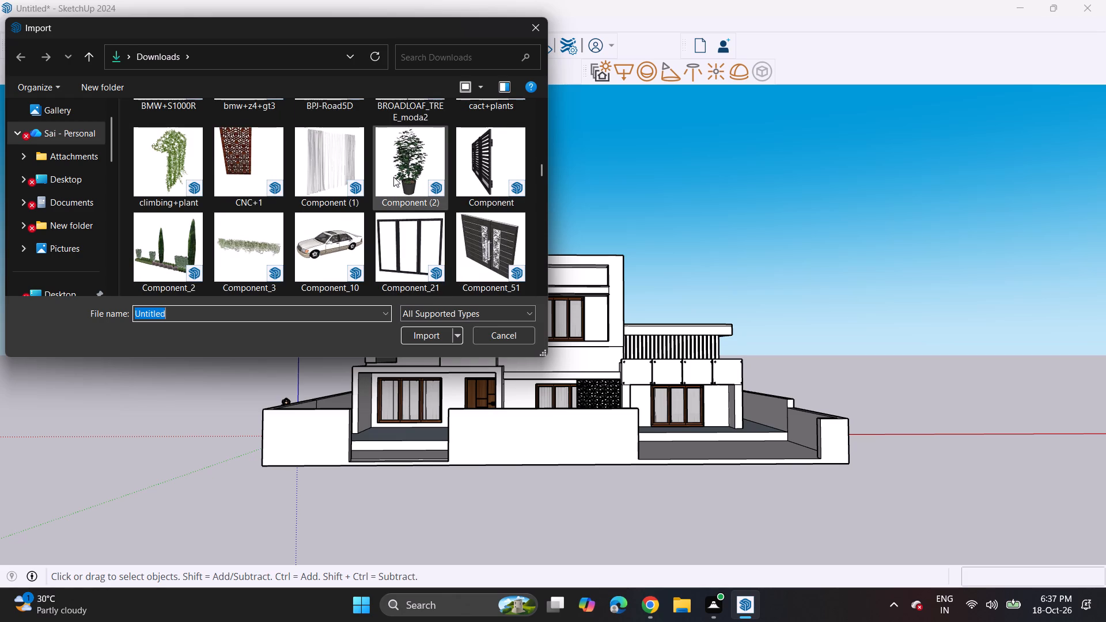
pyautogui.scroll(-2, 279, 233)
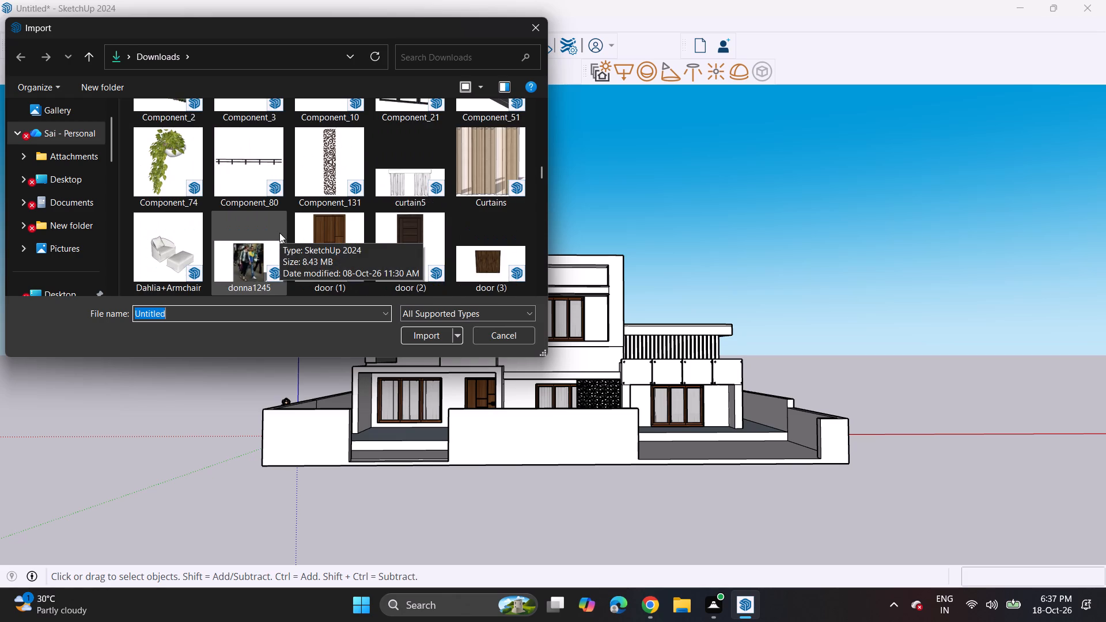
pyautogui.scroll(-6, 279, 233)
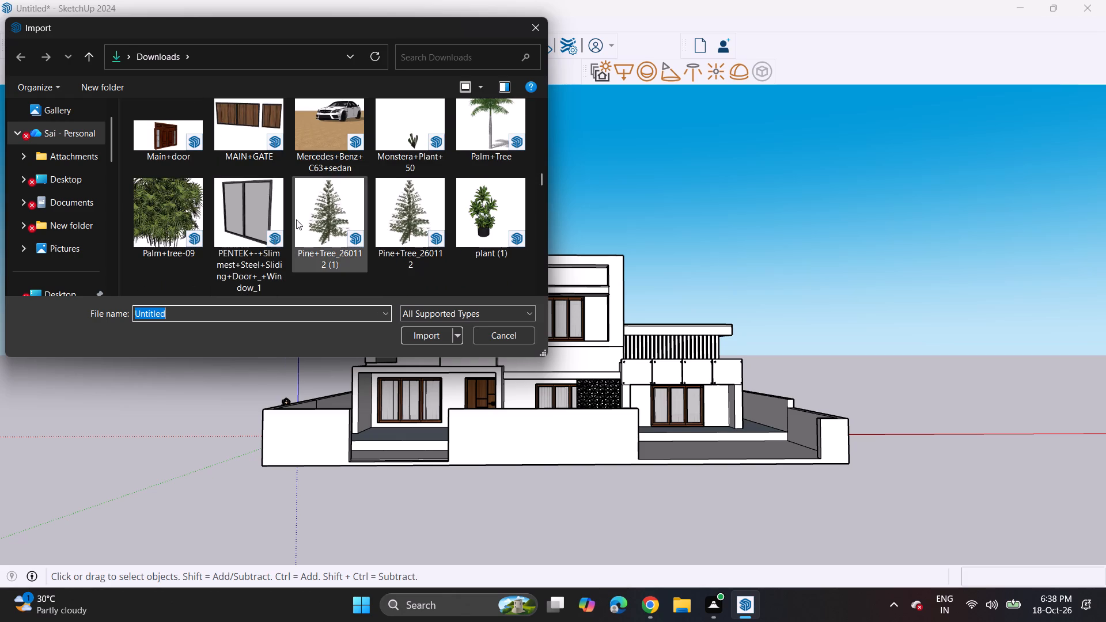
pyautogui.click(472, 211)
pyautogui.click(426, 336)
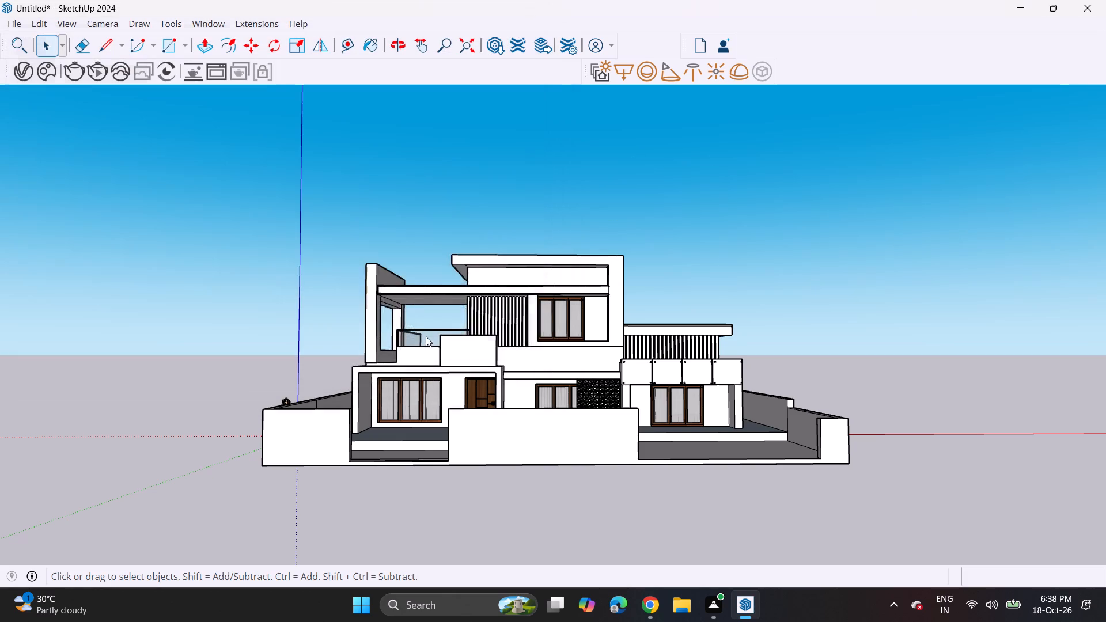
pyautogui.click(680, 339)
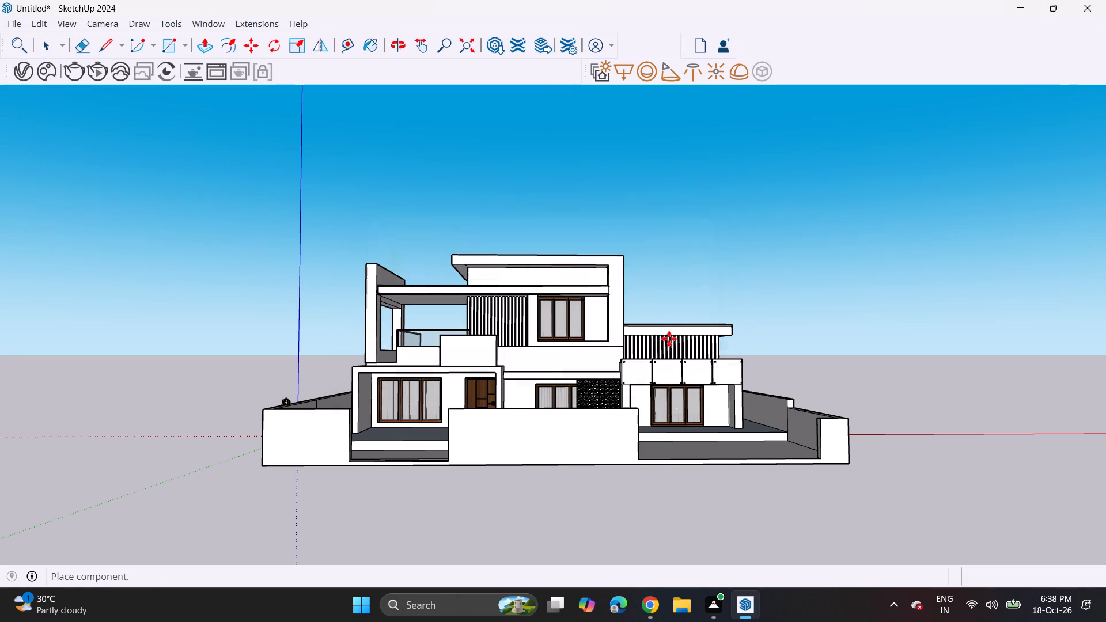
pyautogui.scroll(3, 438, 332)
pyautogui.moveTo(440, 333); pyautogui.dragTo(457, 443, button='middle')
pyautogui.scroll(4, 480, 384)
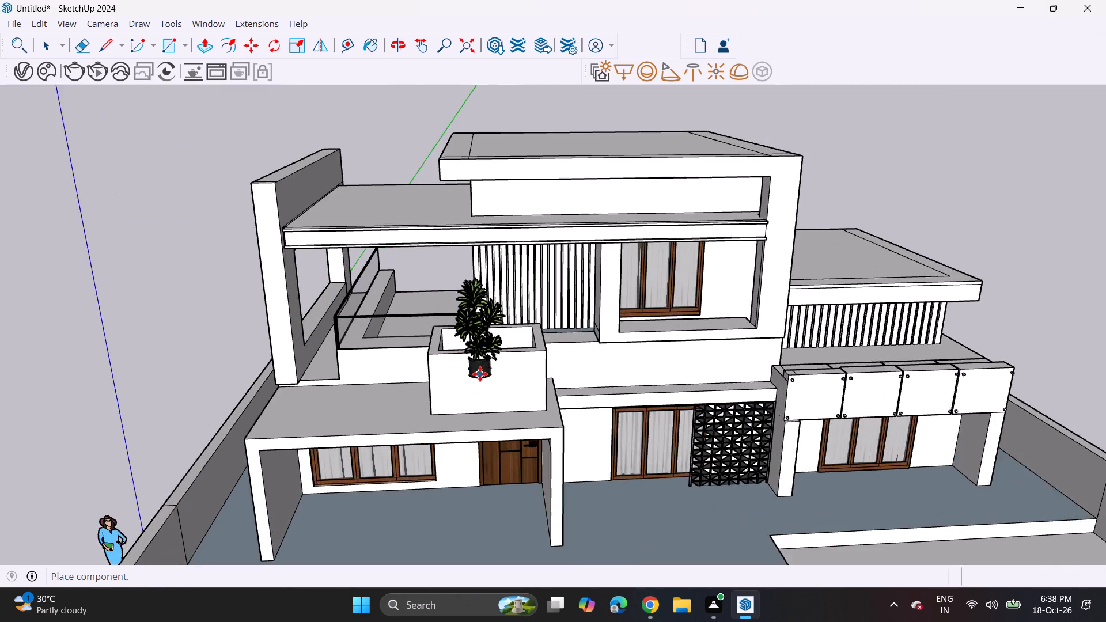
pyautogui.scroll(6, 482, 367)
pyautogui.click(465, 343)
# Move the potted plant about 4' 6 3/4" down into the planter block's hollow so its pot sits inside.
pyautogui.moveTo(465, 331); pyautogui.dragTo(0, 367, button='middle')
pyautogui.scroll(1, 302, 369)
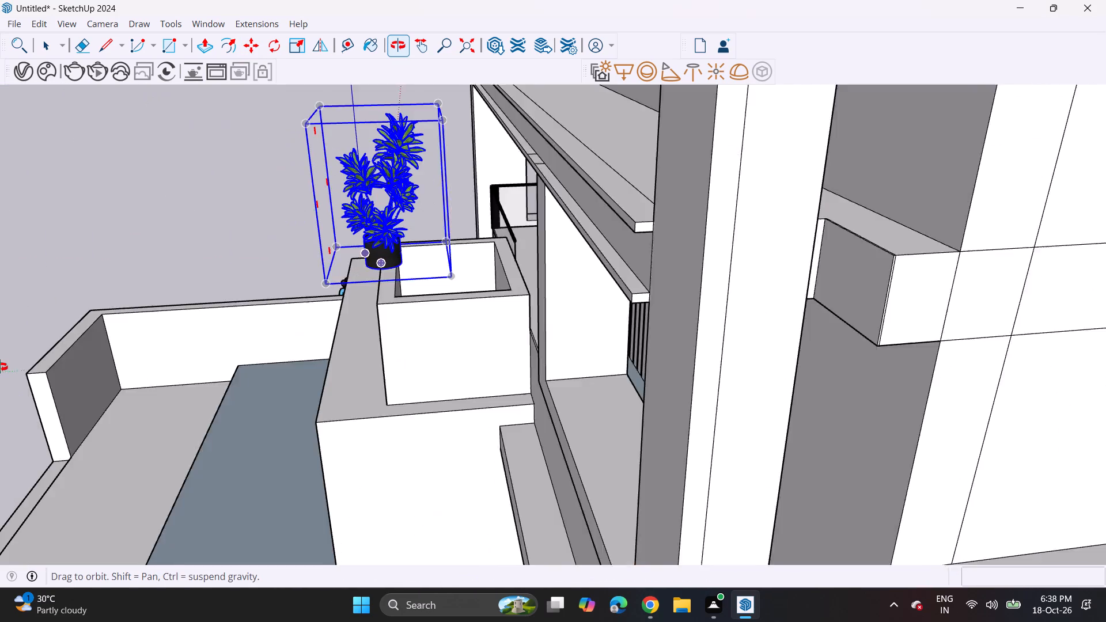
pyautogui.moveTo(0, 367); pyautogui.dragTo(12, 397, button='middle')
pyautogui.scroll(4, 342, 337)
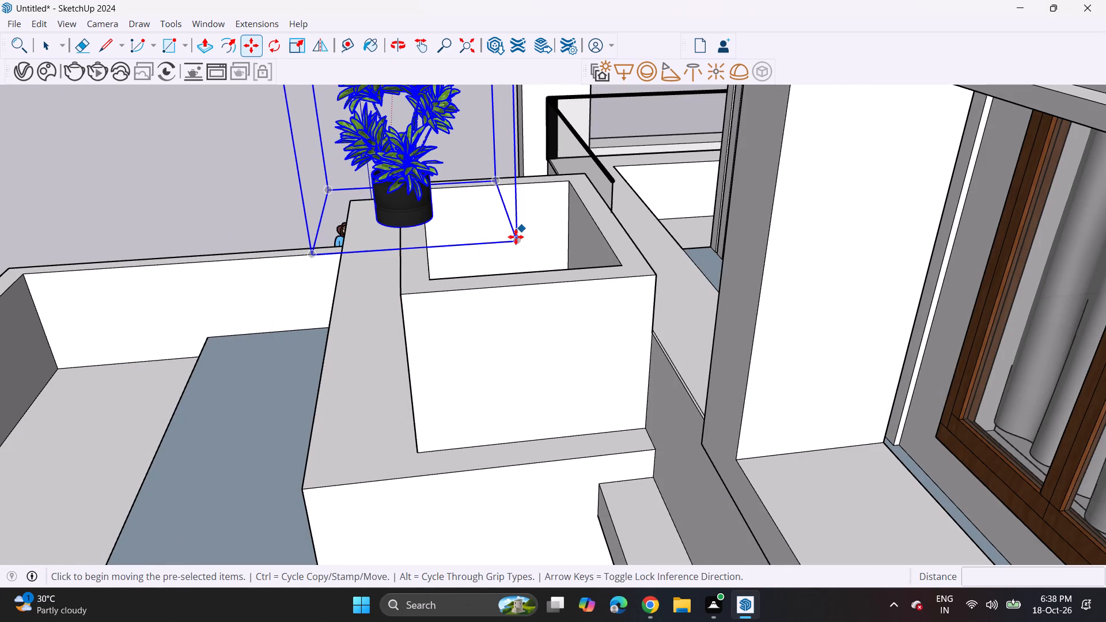
pyautogui.click(510, 248)
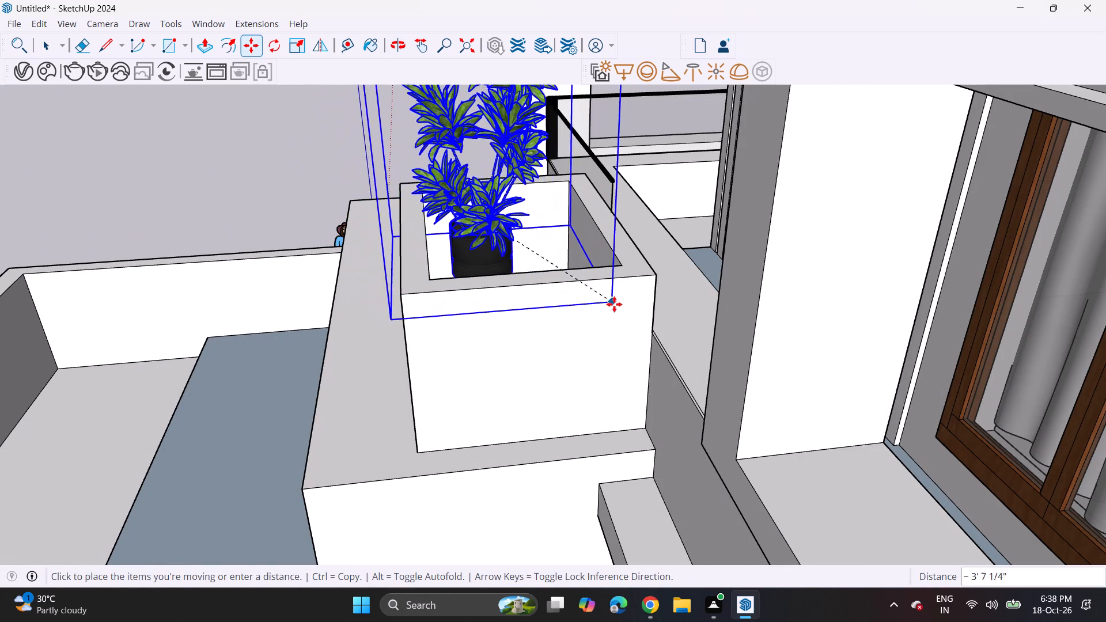
pyautogui.click(635, 353)
# Copy the plant about 3' 9 13/16" along the planter's length toward the glass railing's outer corner.
pyautogui.moveTo(448, 309); pyautogui.dragTo(876, 257, button='middle')
pyautogui.scroll(1, 687, 283)
pyautogui.click(683, 358)
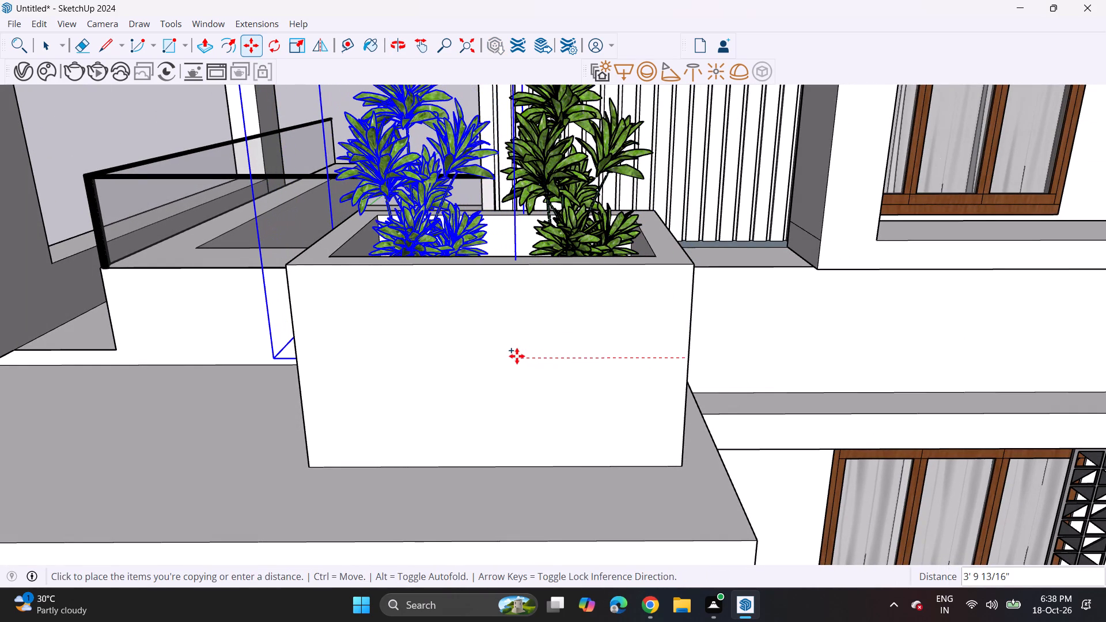
pyautogui.click(517, 356)
# Move the original plant about 7 3/8" along the planter toward its copy, then clear the selection.
pyautogui.press('space')
pyautogui.click(577, 238)
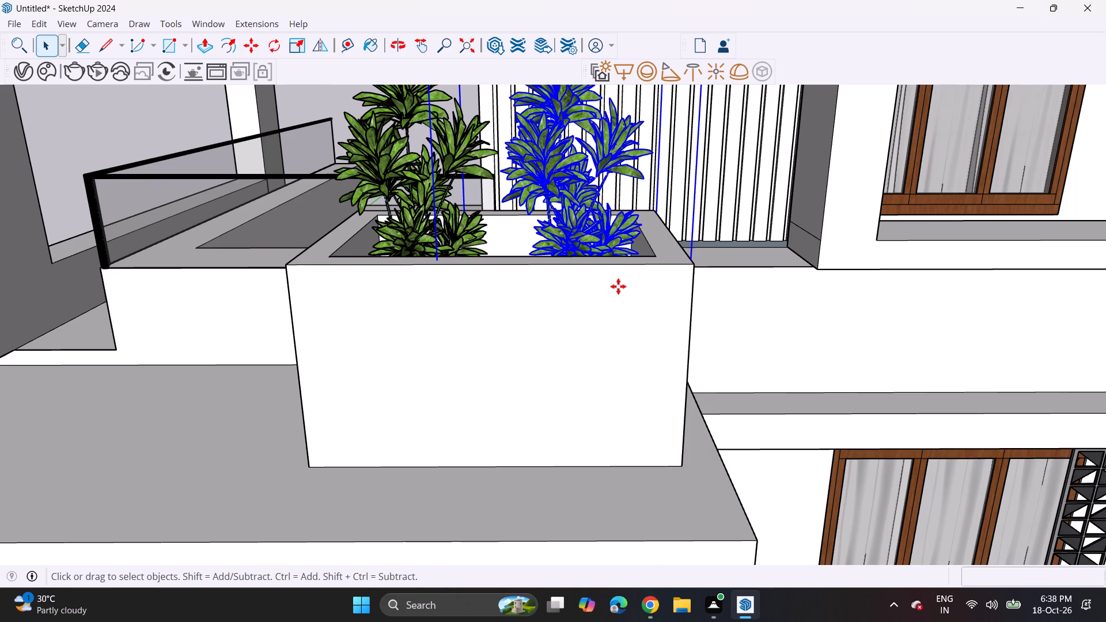
pyautogui.press('m')
pyautogui.click(618, 241)
pyautogui.click(591, 239)
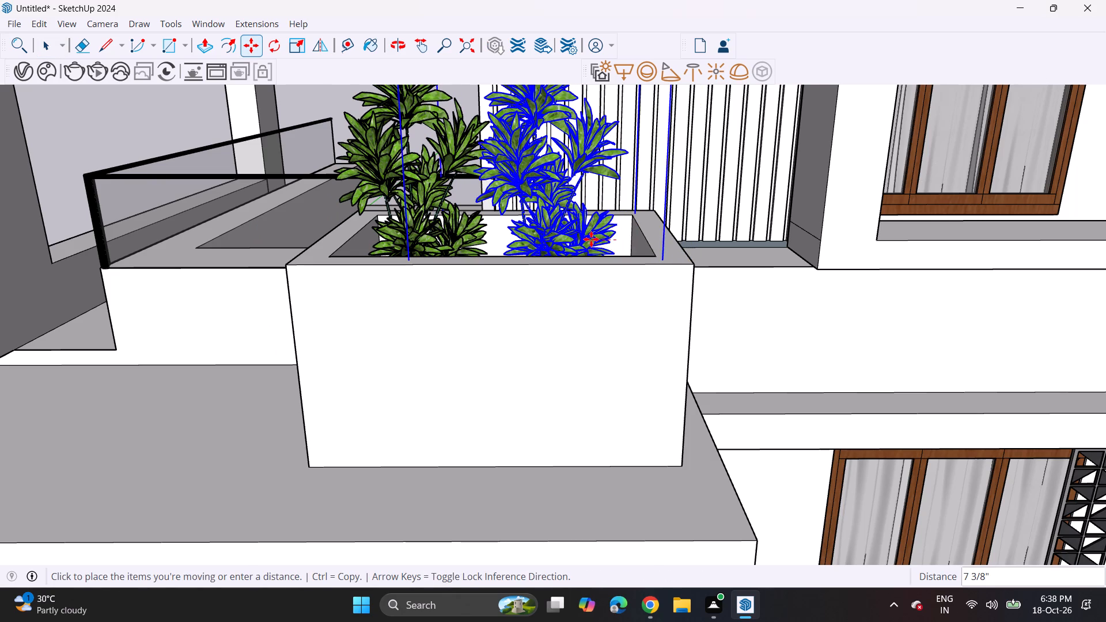
pyautogui.scroll(-14, 575, 240)
pyautogui.press('space')
pyautogui.click(101, 239)
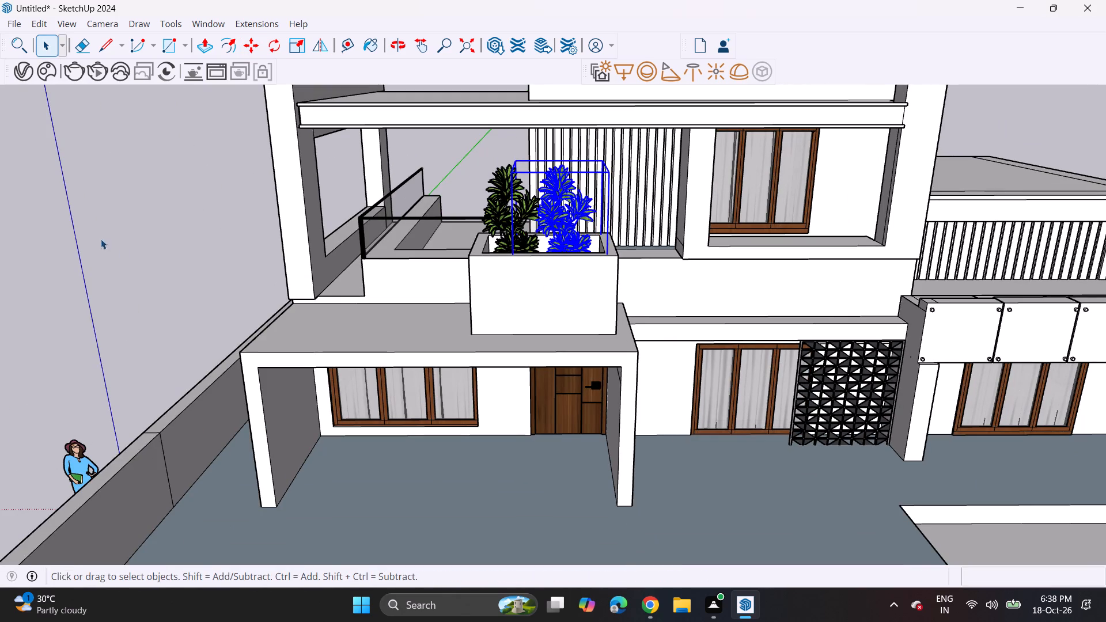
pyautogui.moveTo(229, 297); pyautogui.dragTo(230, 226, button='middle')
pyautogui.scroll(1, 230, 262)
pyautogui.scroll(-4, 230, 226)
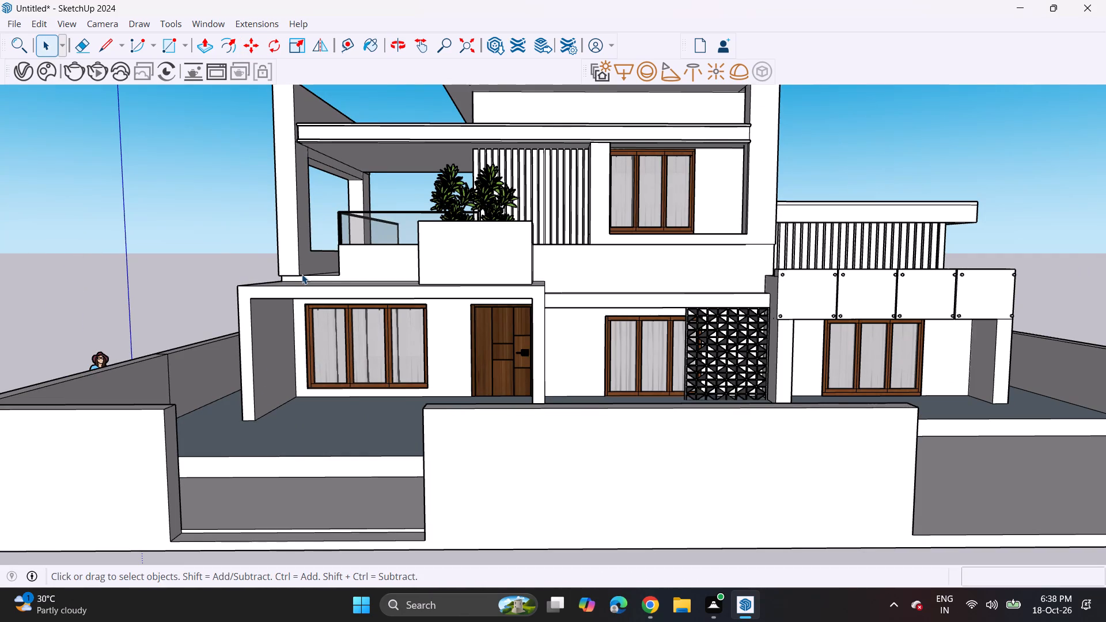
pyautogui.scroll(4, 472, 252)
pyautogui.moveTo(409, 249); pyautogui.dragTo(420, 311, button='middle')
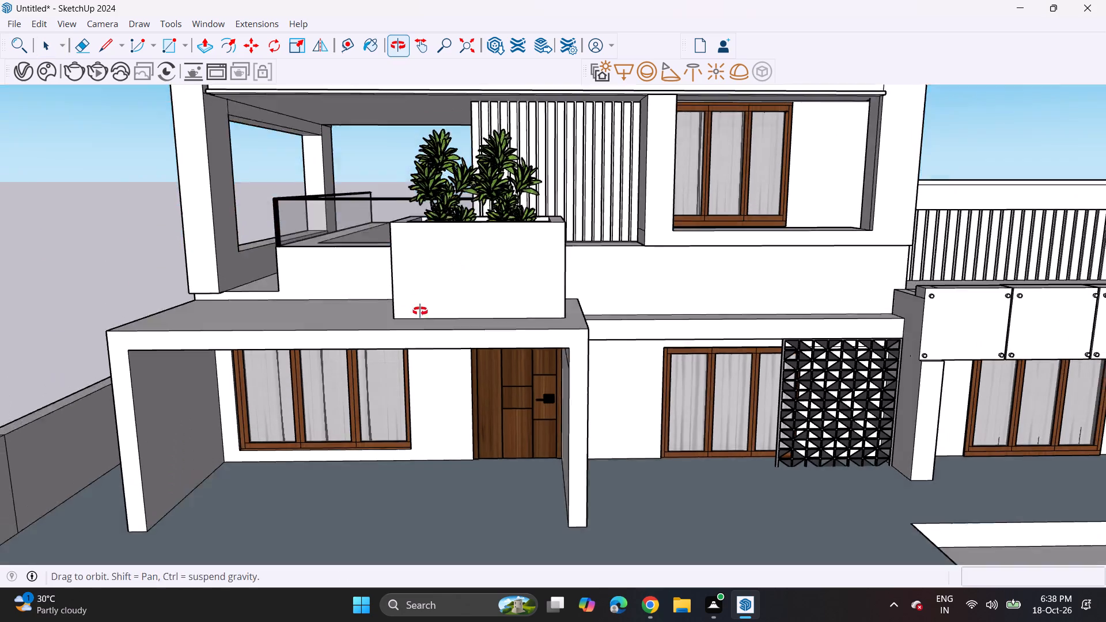
# Paint the planter block's front and both side faces with the Metal Seamed material from the Metal collection.
pyautogui.moveTo(420, 311); pyautogui.dragTo(420, 312, button='middle')
pyautogui.scroll(6, 405, 327)
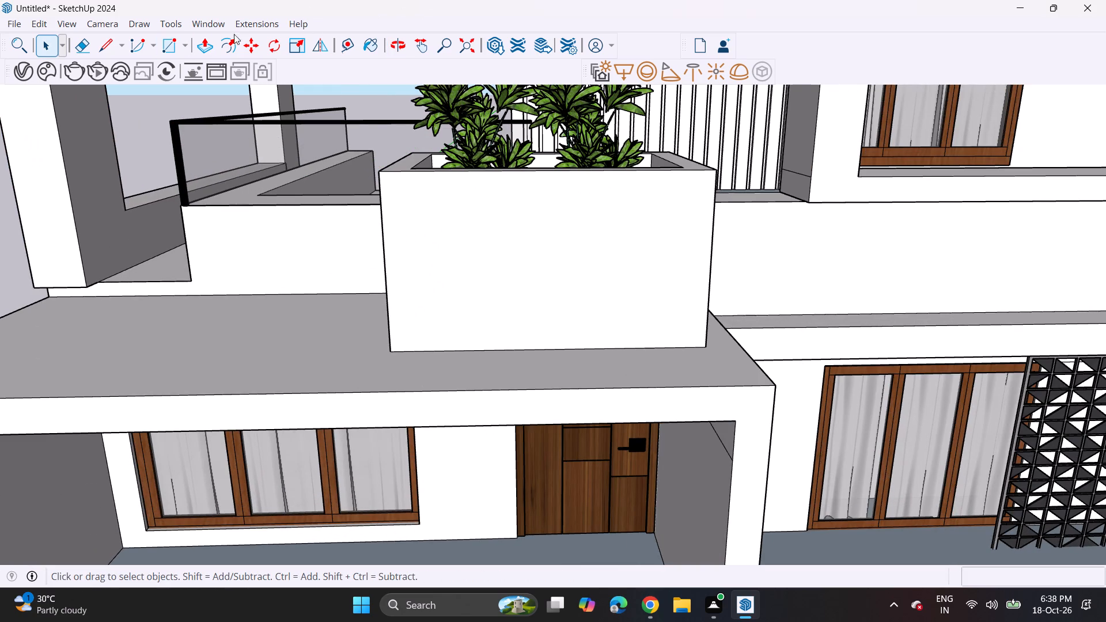
pyautogui.click(193, 21)
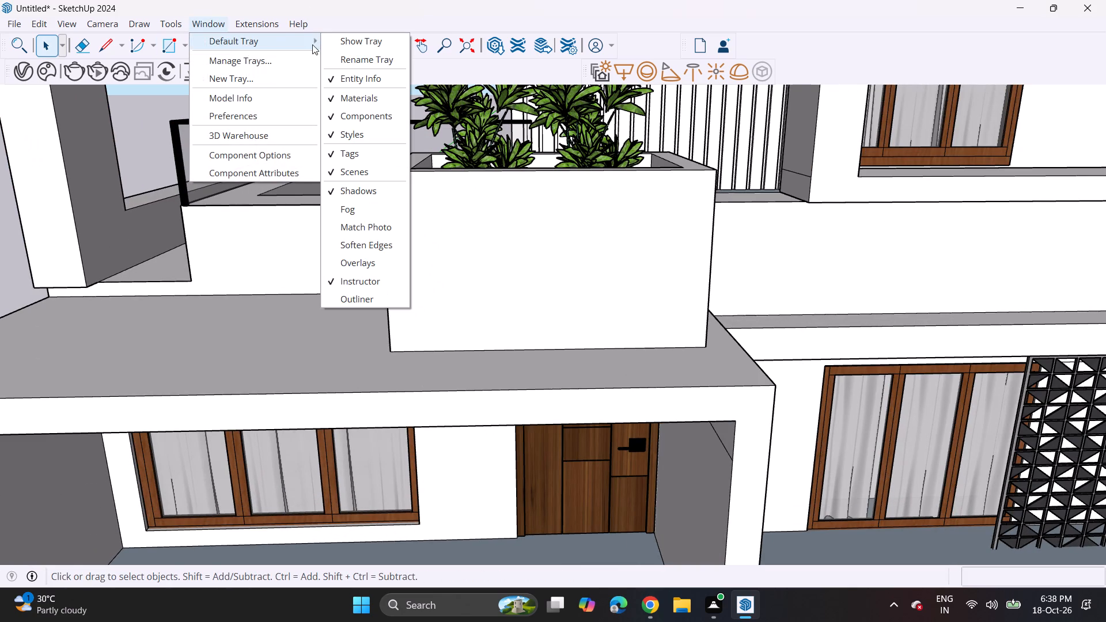
pyautogui.click(368, 43)
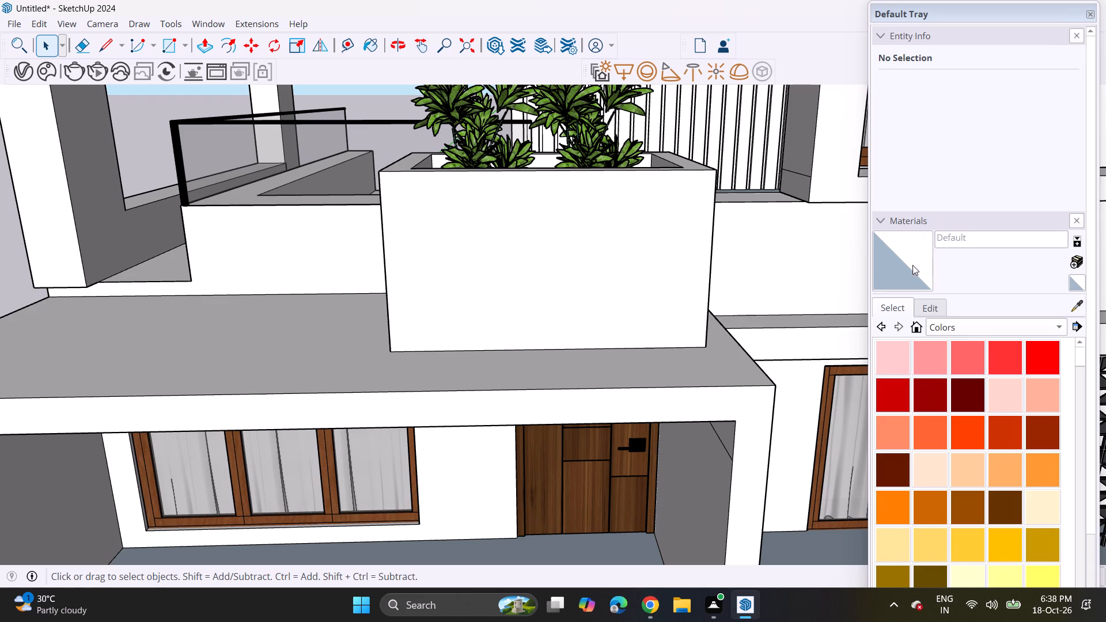
pyautogui.click(967, 328)
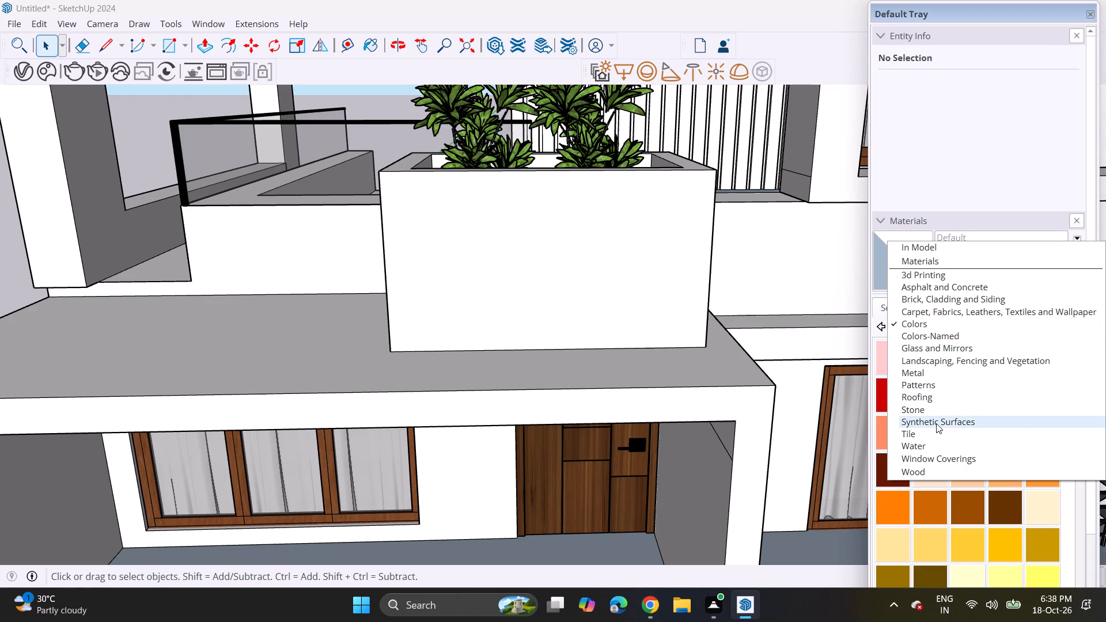
pyautogui.click(937, 437)
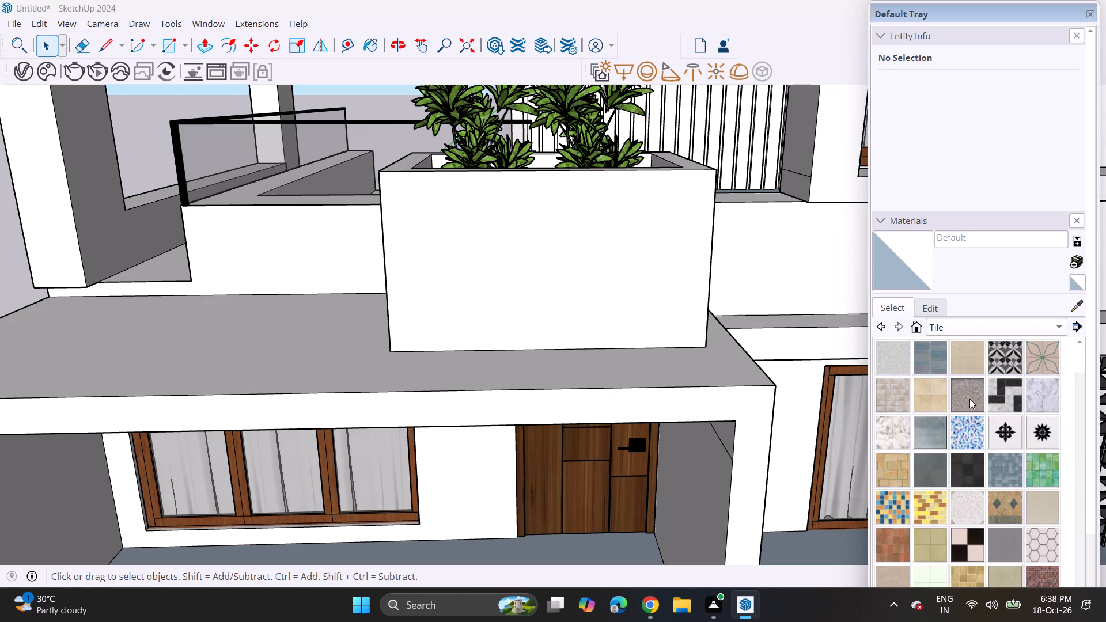
pyautogui.scroll(-4, 968, 430)
pyautogui.click(998, 320)
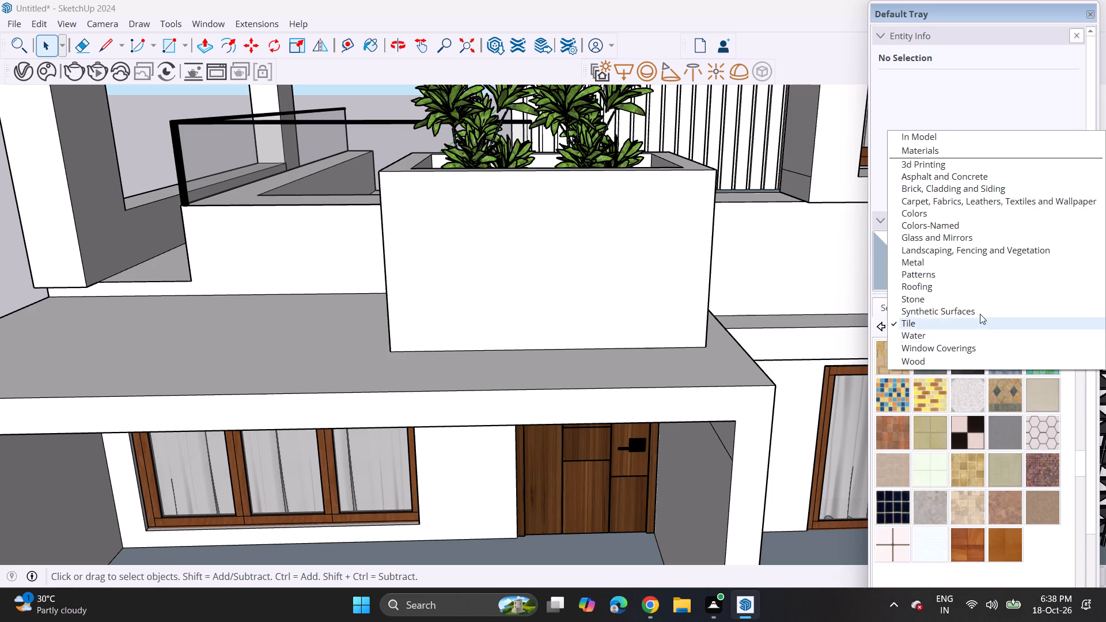
pyautogui.click(941, 265)
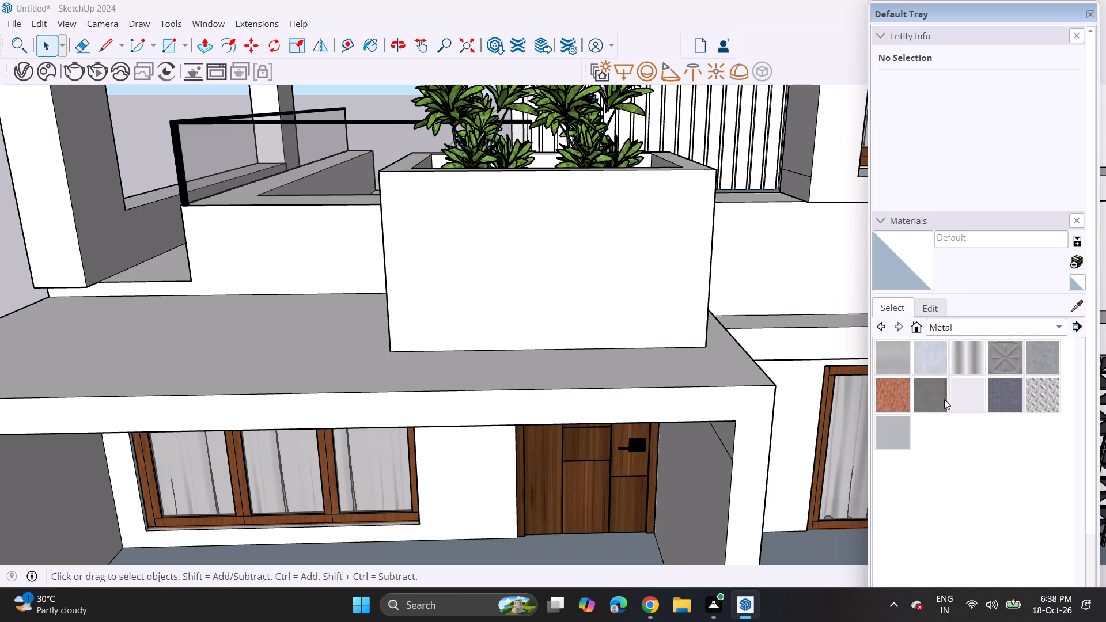
pyautogui.click(929, 389)
pyautogui.click(671, 274)
pyautogui.moveTo(639, 267); pyautogui.dragTo(338, 237, button='middle')
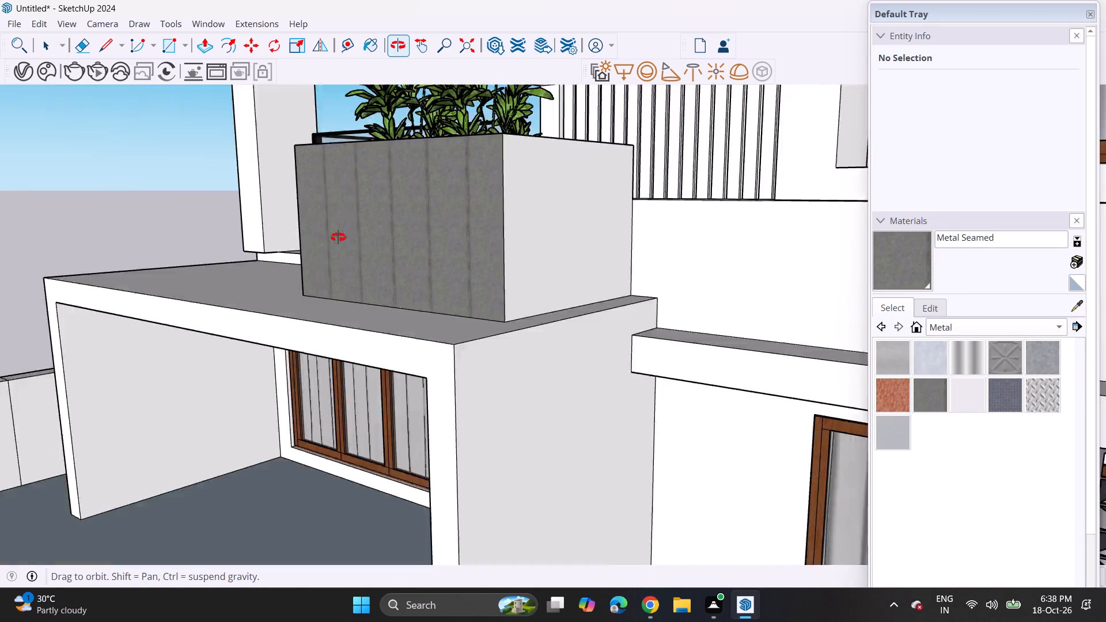
pyautogui.moveTo(338, 237); pyautogui.dragTo(283, 240, button='middle')
pyautogui.click(469, 212)
pyautogui.moveTo(224, 236); pyautogui.dragTo(738, 255, button='middle')
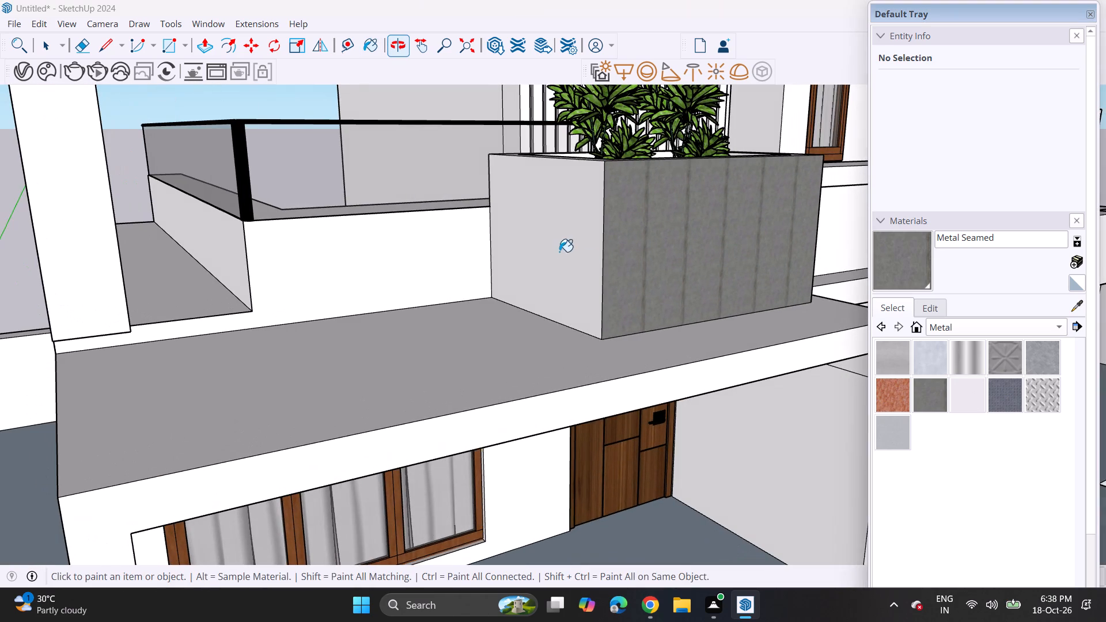
pyautogui.click(559, 252)
# Set the Metal Seamed texture size to 5" by 5" on the planter block.
pyautogui.click(936, 313)
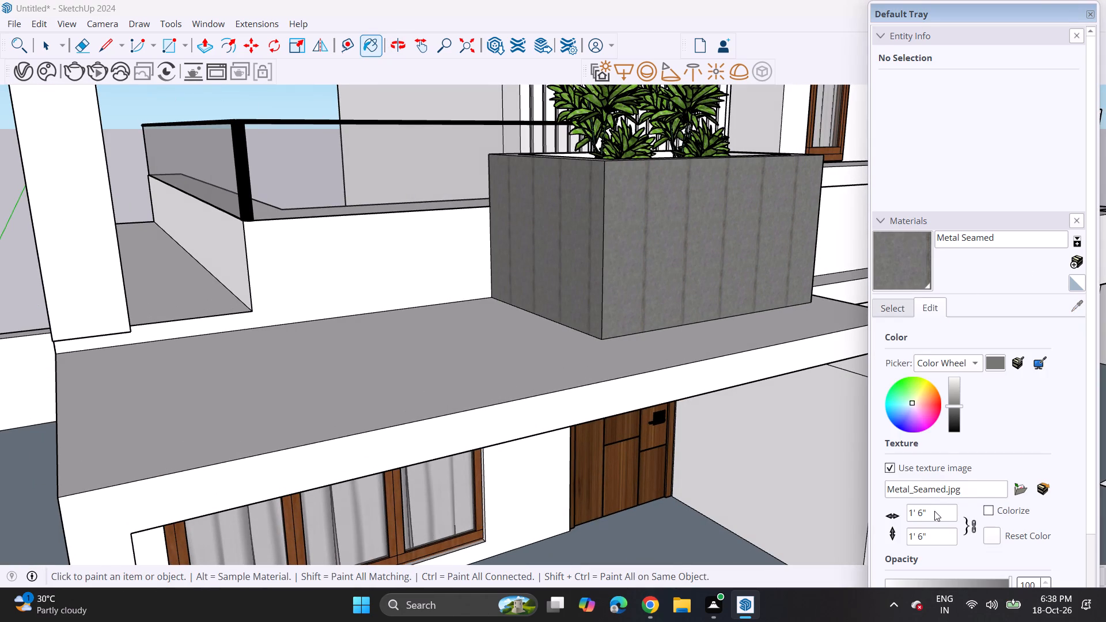
pyautogui.click(934, 513)
pyautogui.press('BackSpace')
pyautogui.press('BackSpace')
pyautogui.press('BackSpace')
pyautogui.press('BackSpace')
pyautogui.press('BackSpace')
pyautogui.write('200')
pyautogui.press('BackSpace')
pyautogui.press('BackSpace')
pyautogui.press('BackSpace')
pyautogui.press('BackSpace')
pyautogui.press('2')
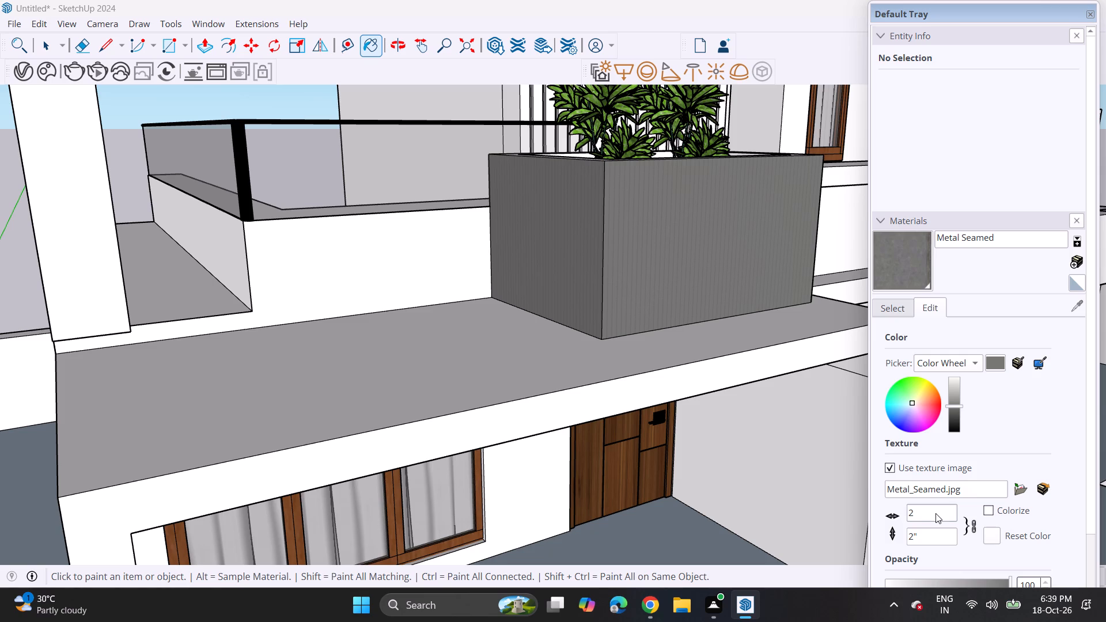
pyautogui.press('BackSpace')
pyautogui.press('5')
pyautogui.press('space')
pyautogui.press('space')
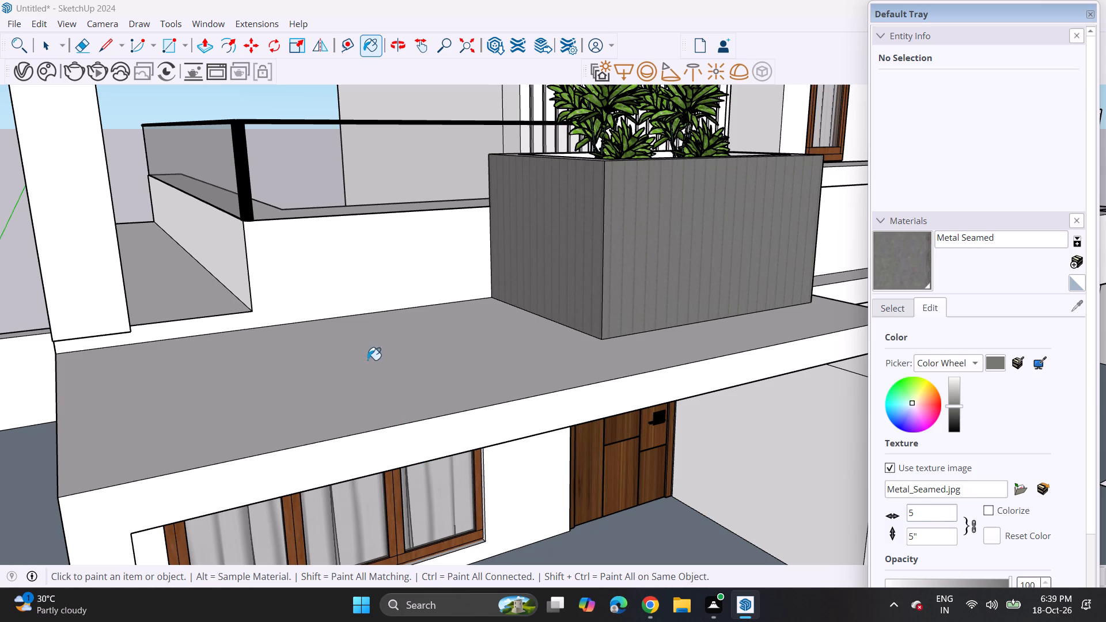
pyautogui.moveTo(368, 358); pyautogui.dragTo(270, 287, button='middle')
pyautogui.scroll(-17, 249, 282)
pyautogui.press('space')
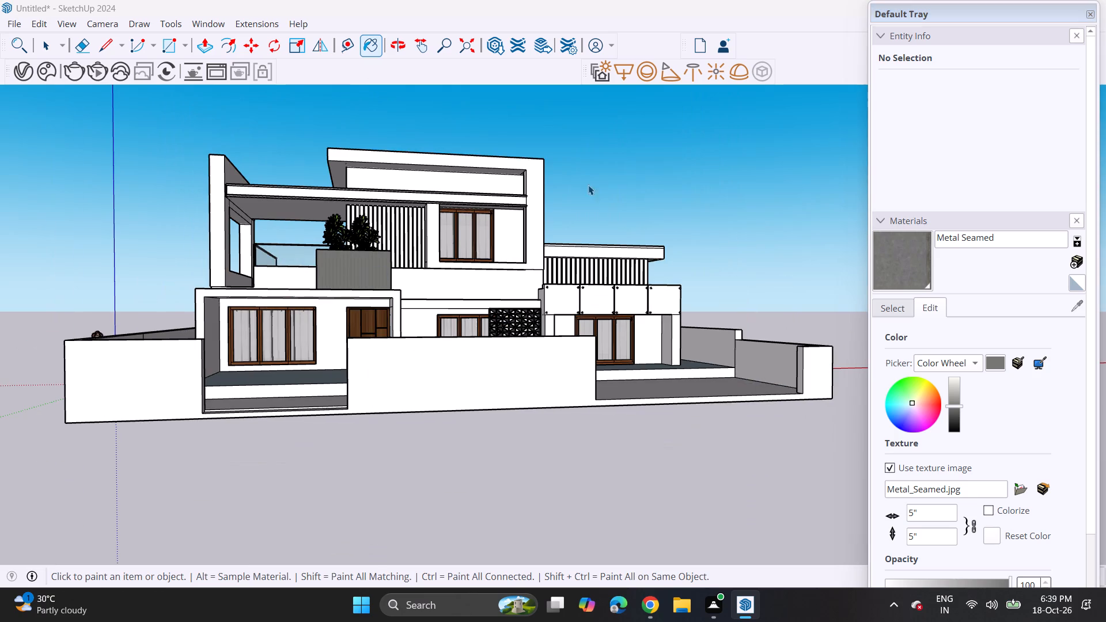
pyautogui.click(624, 194)
# Sample the wood material 0030_OldLace from the front door.
pyautogui.moveTo(531, 254); pyautogui.dragTo(466, 264, button='middle')
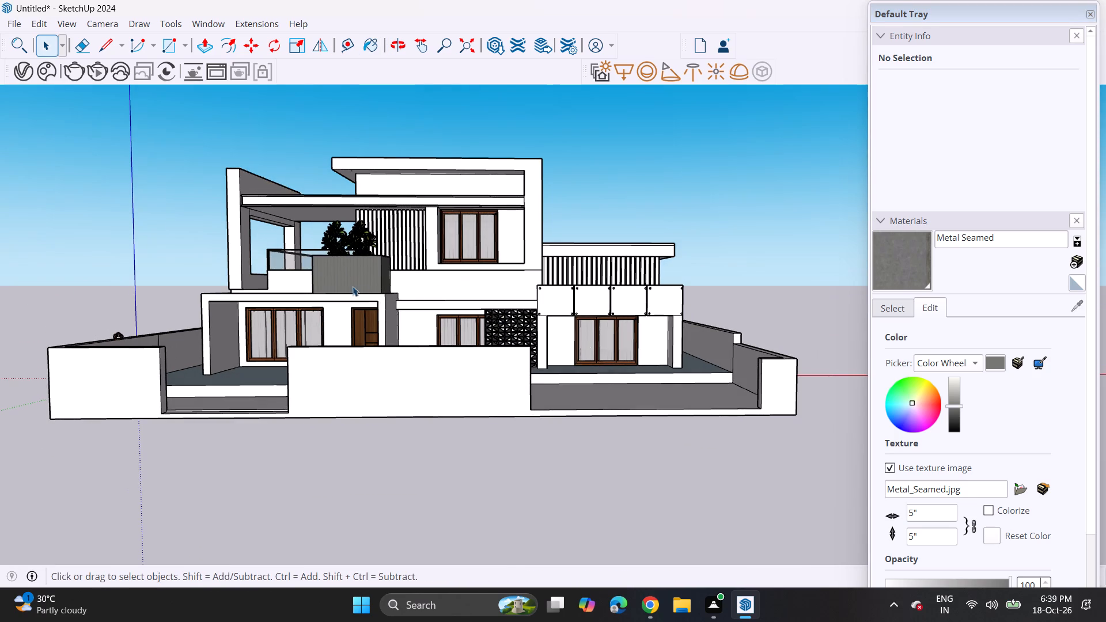
pyautogui.scroll(3, 349, 279)
pyautogui.moveTo(349, 279); pyautogui.dragTo(395, 295, button='middle')
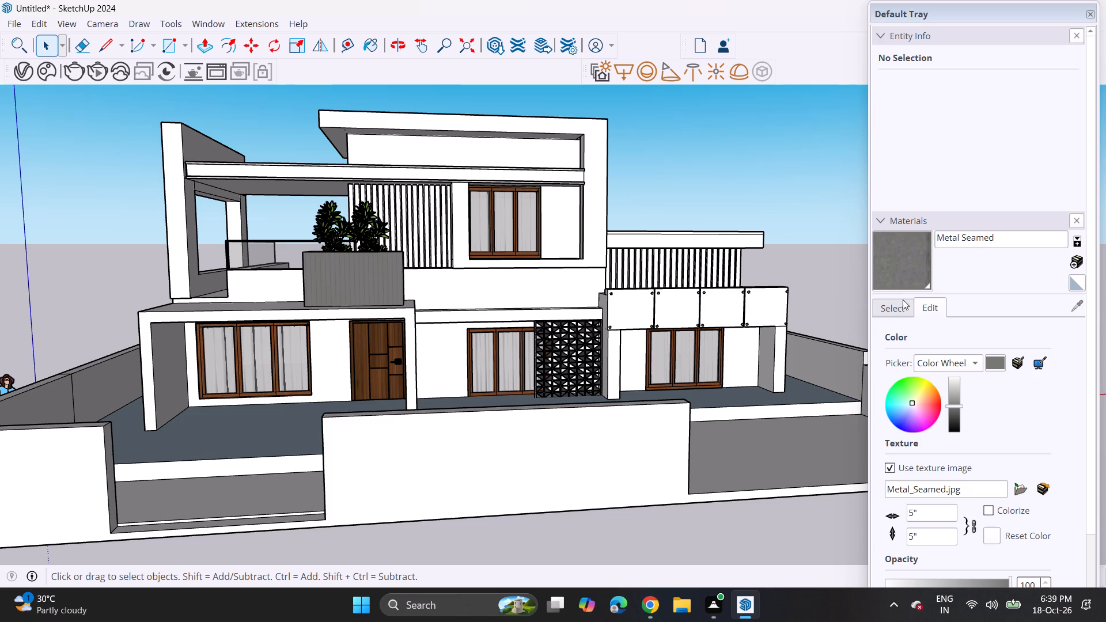
pyautogui.moveTo(889, 311); pyautogui.dragTo(897, 311)
pyautogui.click(1077, 310)
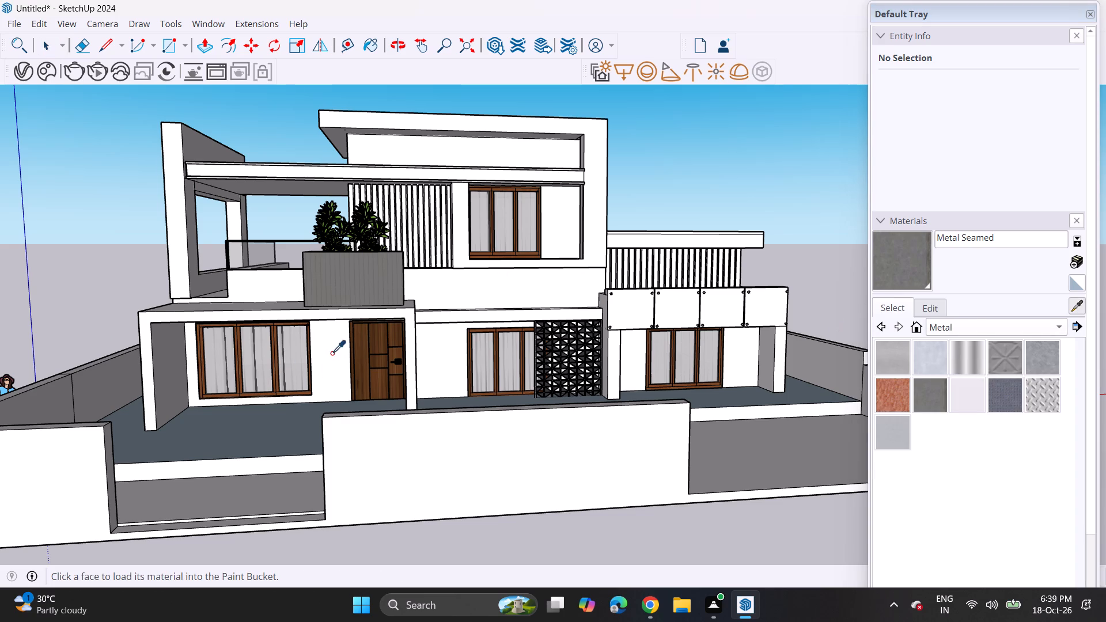
pyautogui.click(364, 344)
# Paint the first thirteen vertical slats of the upper-floor screen behind the plants with the sampled door wood.
pyautogui.scroll(5, 433, 199)
pyautogui.scroll(10, 325, 185)
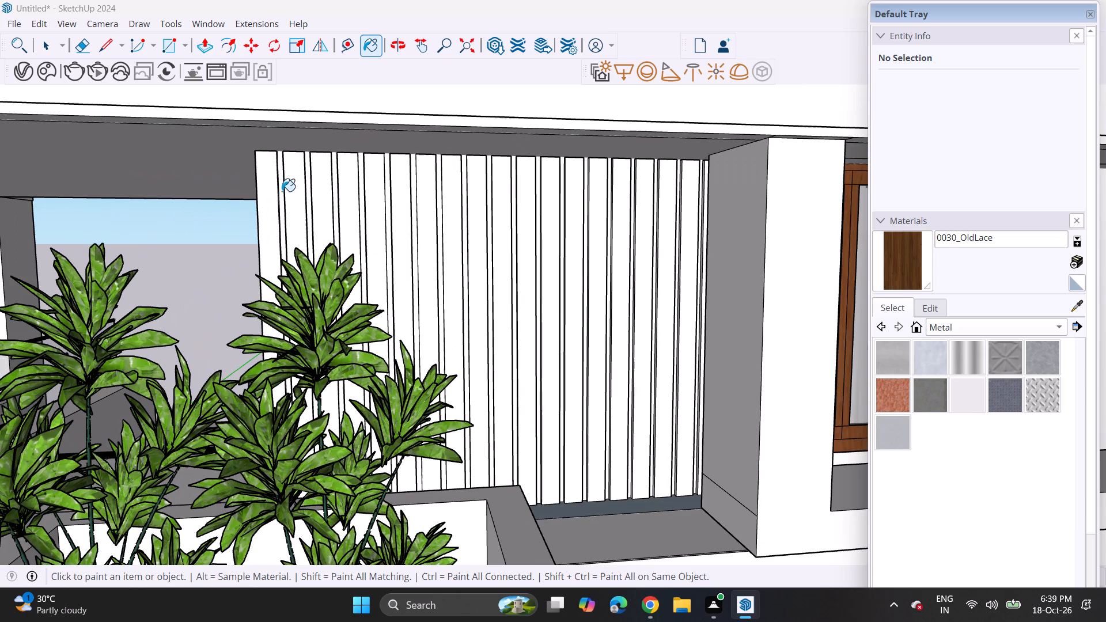
pyautogui.click(272, 191)
pyautogui.click(300, 187)
pyautogui.click(321, 187)
pyautogui.click(356, 186)
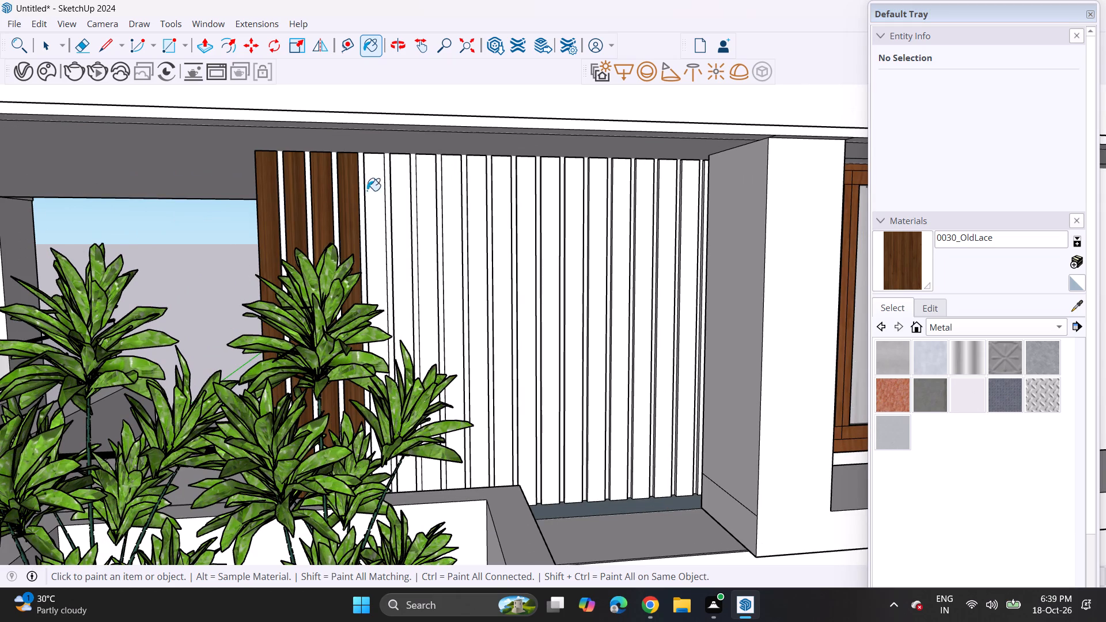
pyautogui.click(381, 192)
pyautogui.click(408, 198)
pyautogui.click(423, 201)
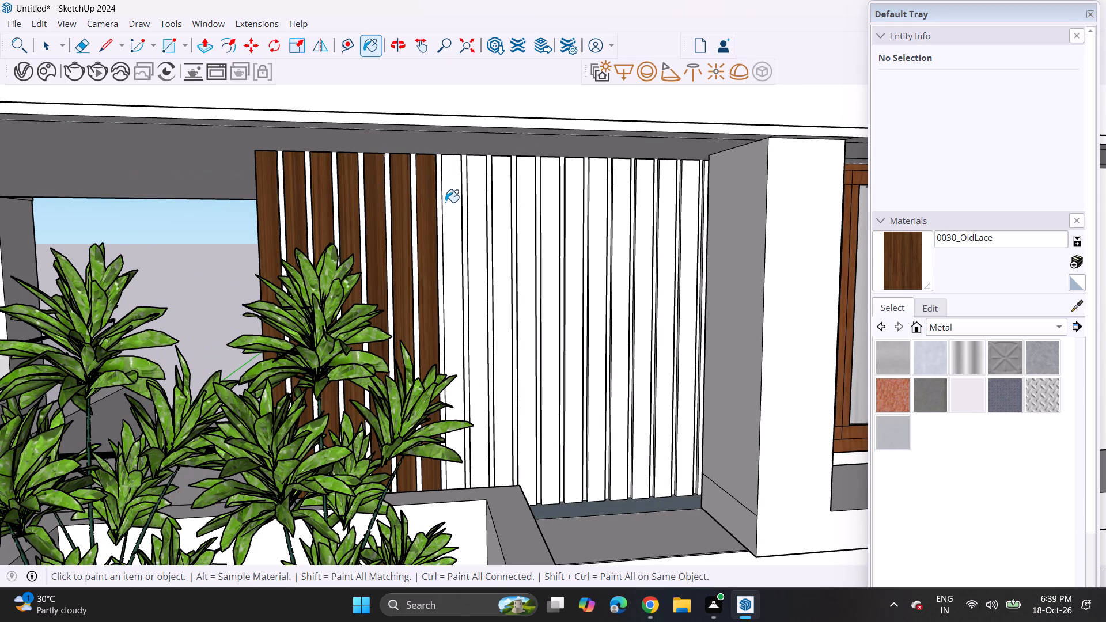
pyautogui.click(445, 202)
pyautogui.click(475, 206)
pyautogui.click(506, 273)
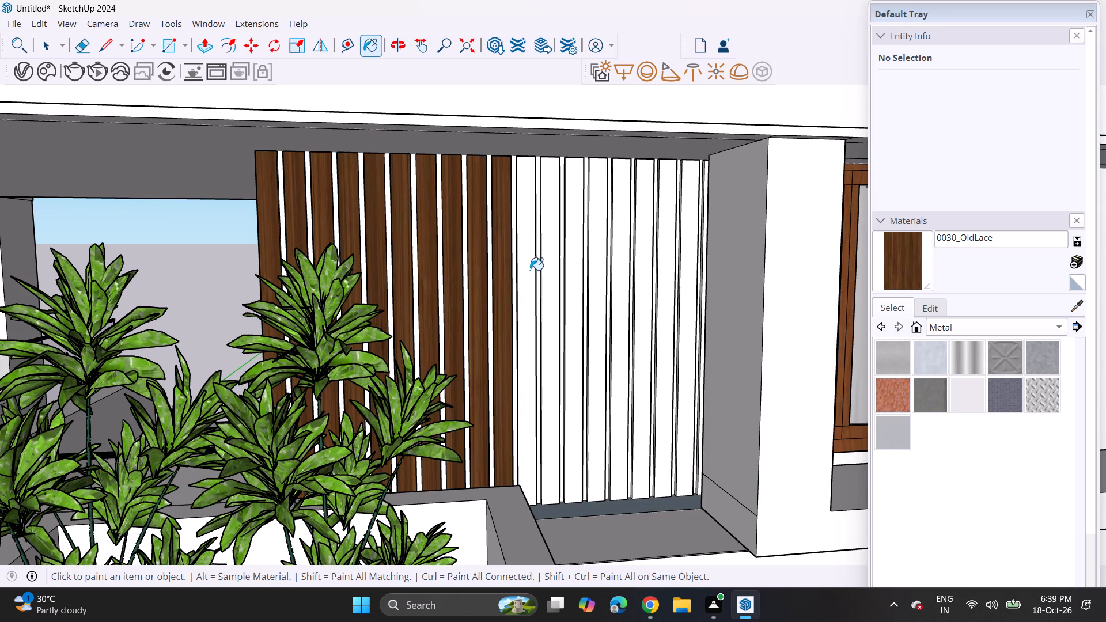
pyautogui.click(530, 270)
pyautogui.click(550, 261)
pyautogui.click(564, 260)
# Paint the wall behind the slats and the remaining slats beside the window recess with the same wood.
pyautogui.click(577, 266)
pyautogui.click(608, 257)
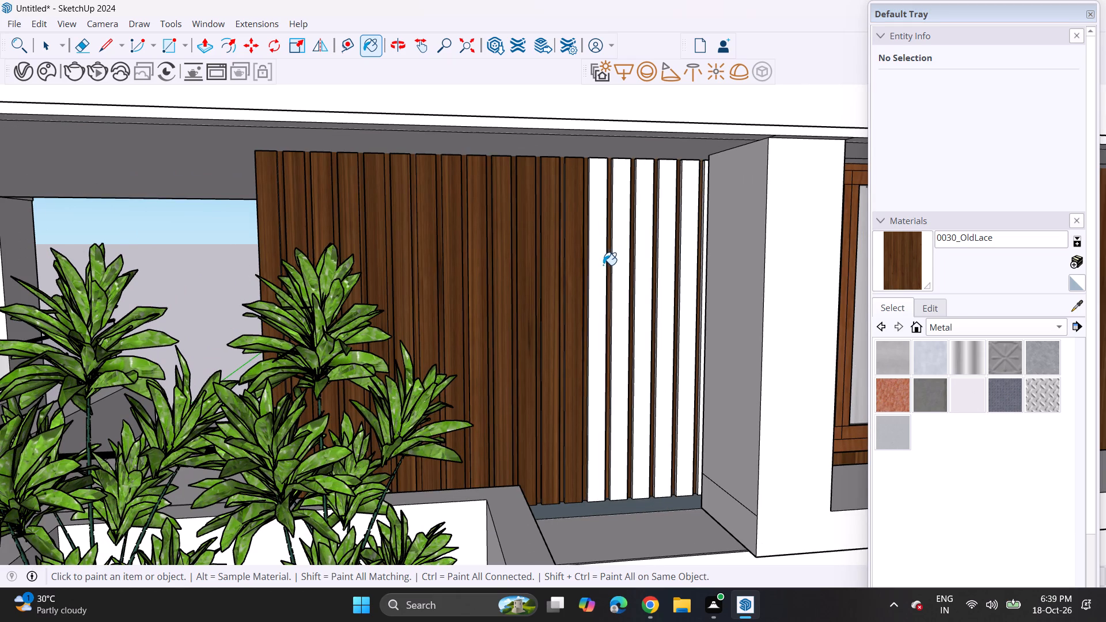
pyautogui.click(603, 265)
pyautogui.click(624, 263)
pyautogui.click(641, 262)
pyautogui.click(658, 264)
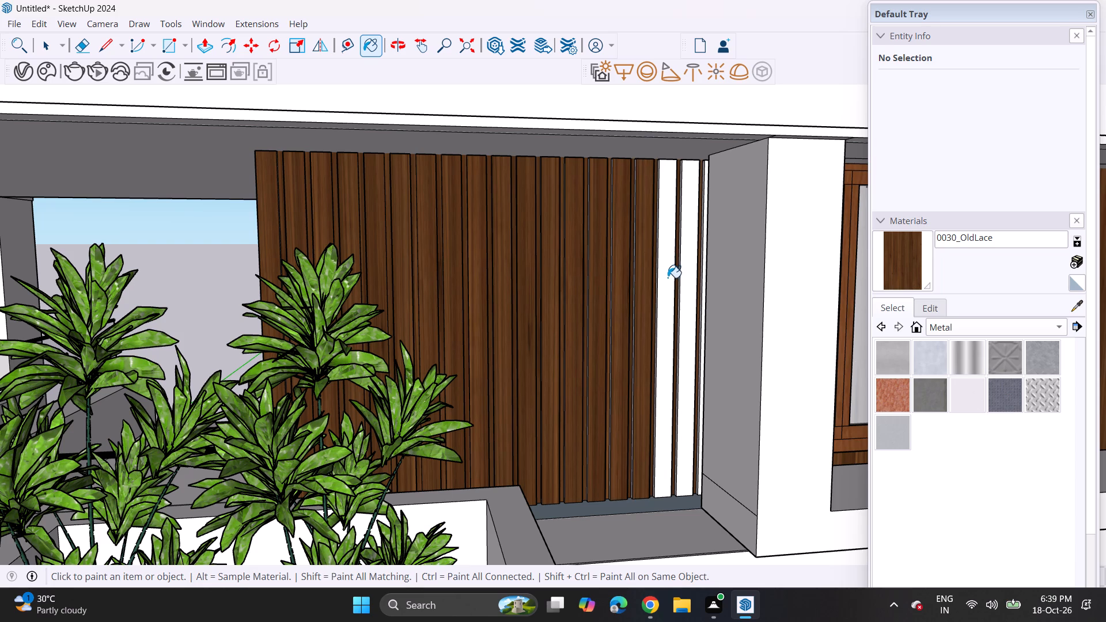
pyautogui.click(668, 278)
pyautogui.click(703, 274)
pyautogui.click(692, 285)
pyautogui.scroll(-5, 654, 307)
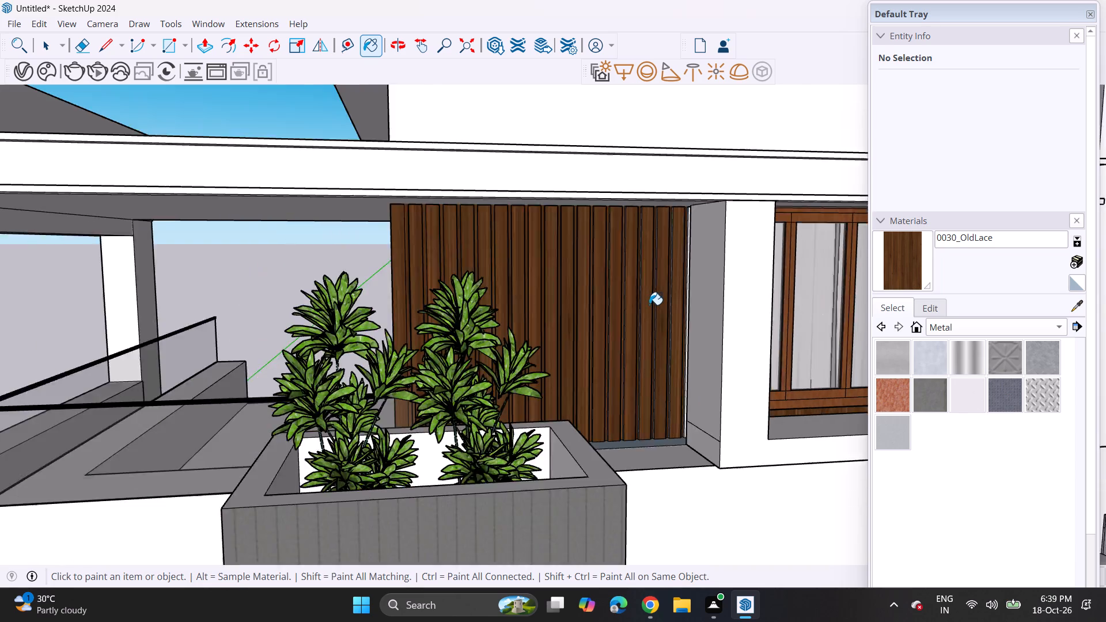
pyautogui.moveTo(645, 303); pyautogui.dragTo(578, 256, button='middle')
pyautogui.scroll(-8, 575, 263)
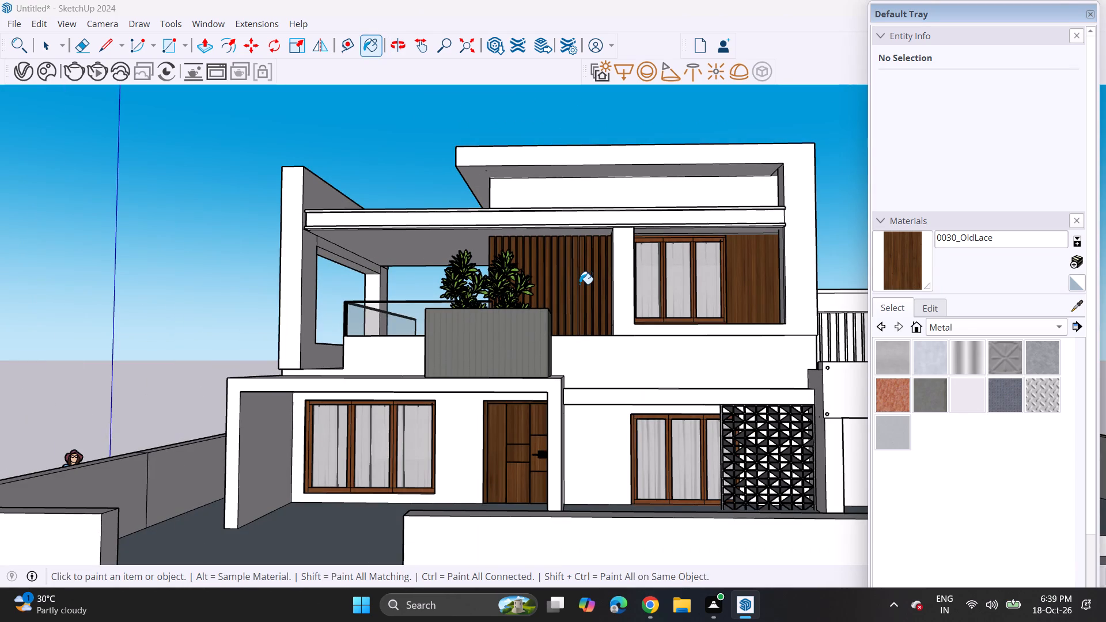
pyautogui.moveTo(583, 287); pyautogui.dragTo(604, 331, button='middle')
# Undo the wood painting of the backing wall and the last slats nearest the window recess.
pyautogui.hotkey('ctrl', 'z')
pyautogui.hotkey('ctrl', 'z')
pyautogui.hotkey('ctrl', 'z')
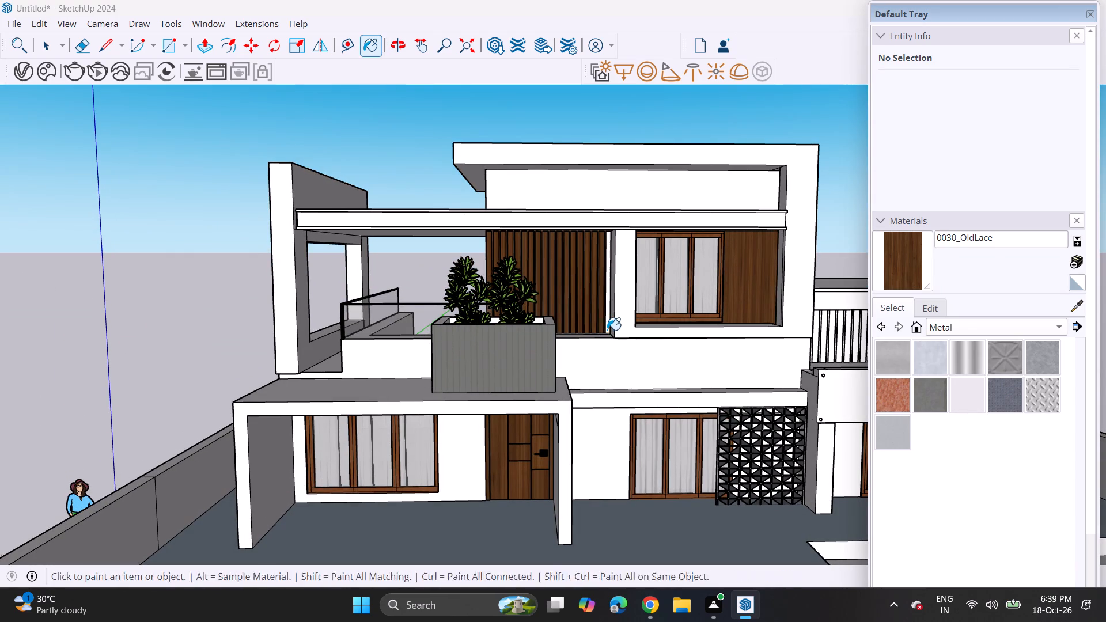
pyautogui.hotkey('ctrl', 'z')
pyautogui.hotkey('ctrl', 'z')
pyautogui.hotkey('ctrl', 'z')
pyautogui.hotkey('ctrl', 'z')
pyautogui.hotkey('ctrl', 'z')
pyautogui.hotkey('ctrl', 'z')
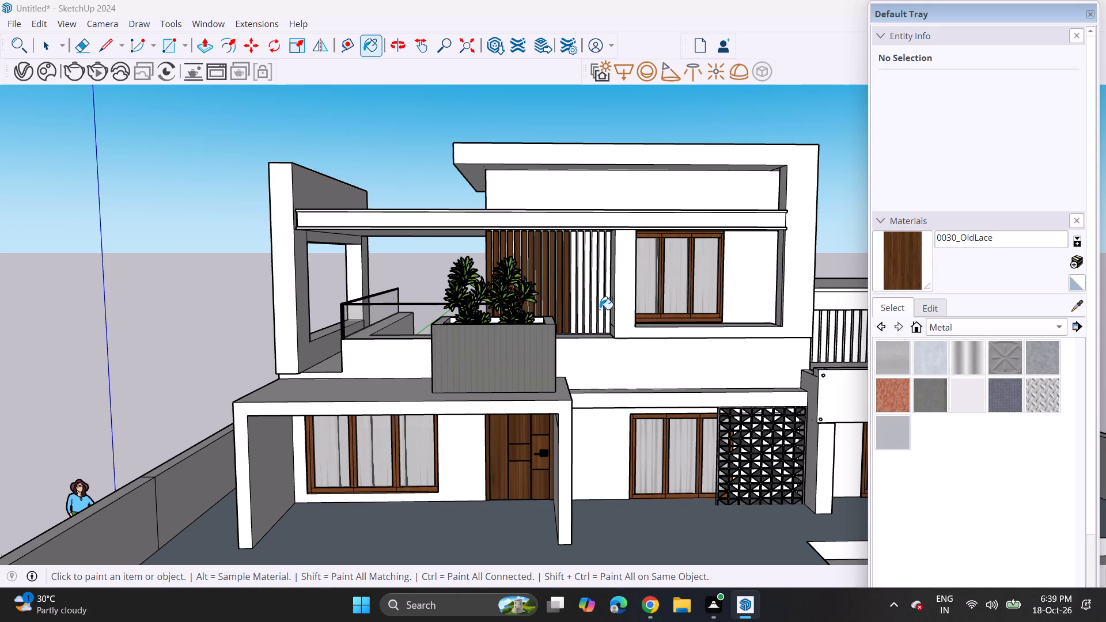
# Draw a full-height vertical line on the backing wall just past the last slat, continuing behind the window recess's side wall.
pyautogui.scroll(3, 598, 305)
pyautogui.moveTo(586, 279); pyautogui.dragTo(660, 293, button='middle')
pyautogui.scroll(10, 624, 302)
pyautogui.moveTo(586, 320); pyautogui.dragTo(611, 373, button='middle')
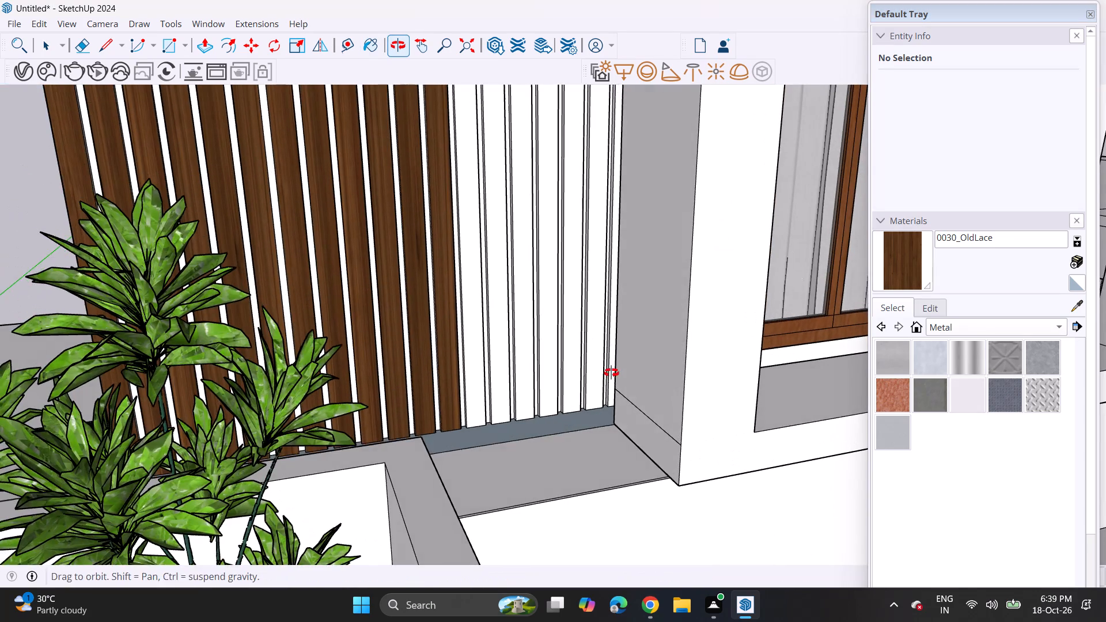
pyautogui.moveTo(611, 373); pyautogui.dragTo(608, 369, button='middle')
pyautogui.click(116, 40)
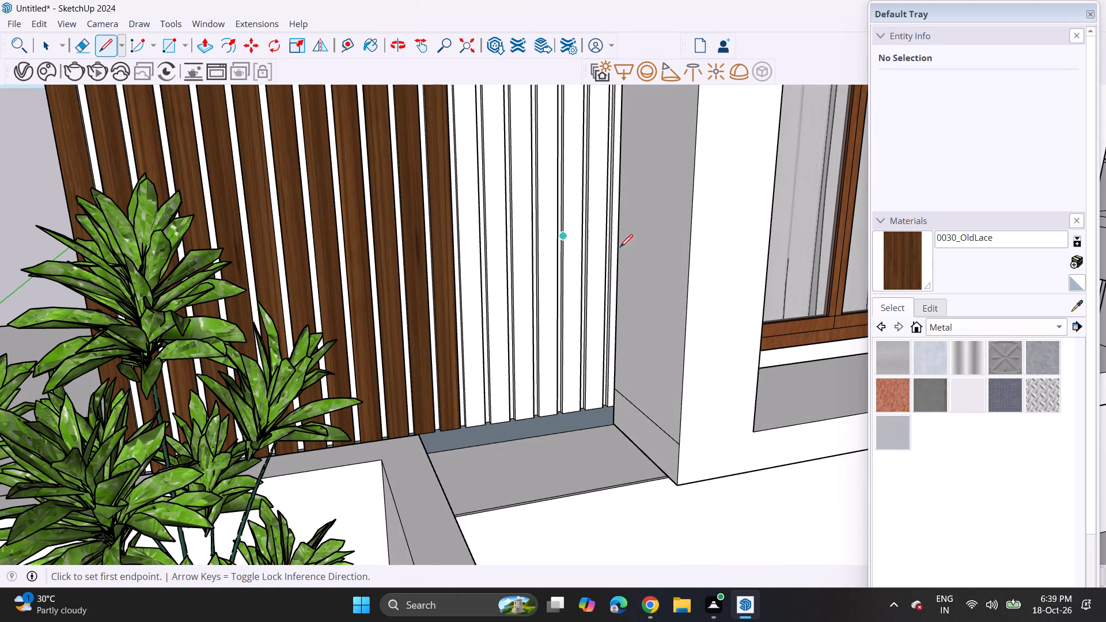
pyautogui.scroll(-5, 633, 271)
pyautogui.moveTo(742, 270); pyautogui.dragTo(737, 358, button='middle')
pyautogui.scroll(5, 541, 401)
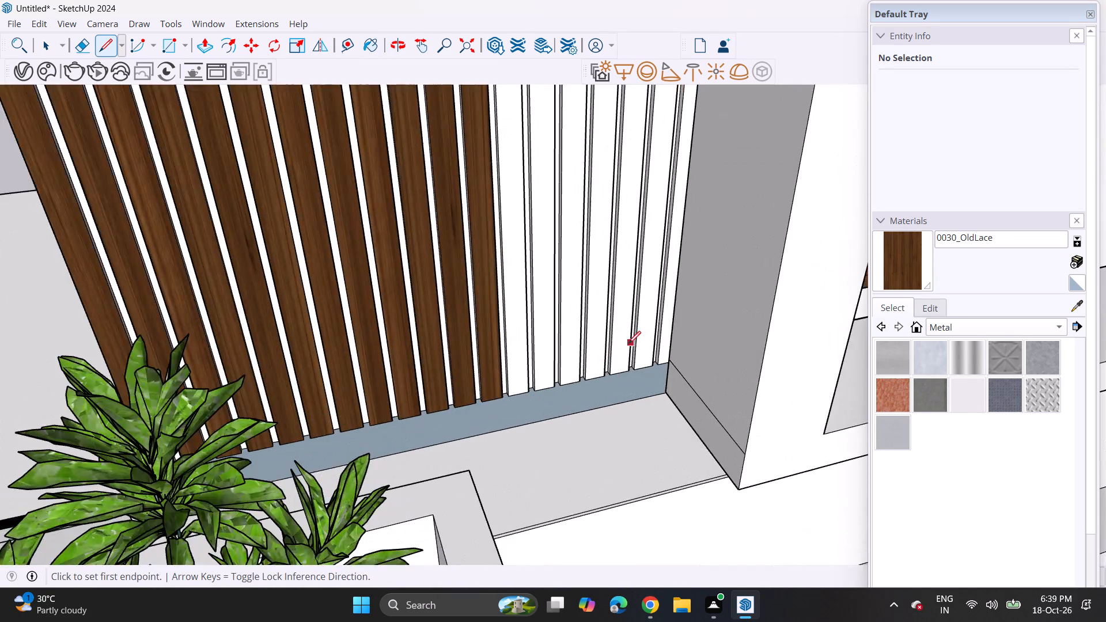
pyautogui.scroll(2, 605, 350)
pyautogui.moveTo(630, 356); pyautogui.dragTo(706, 344, button='middle')
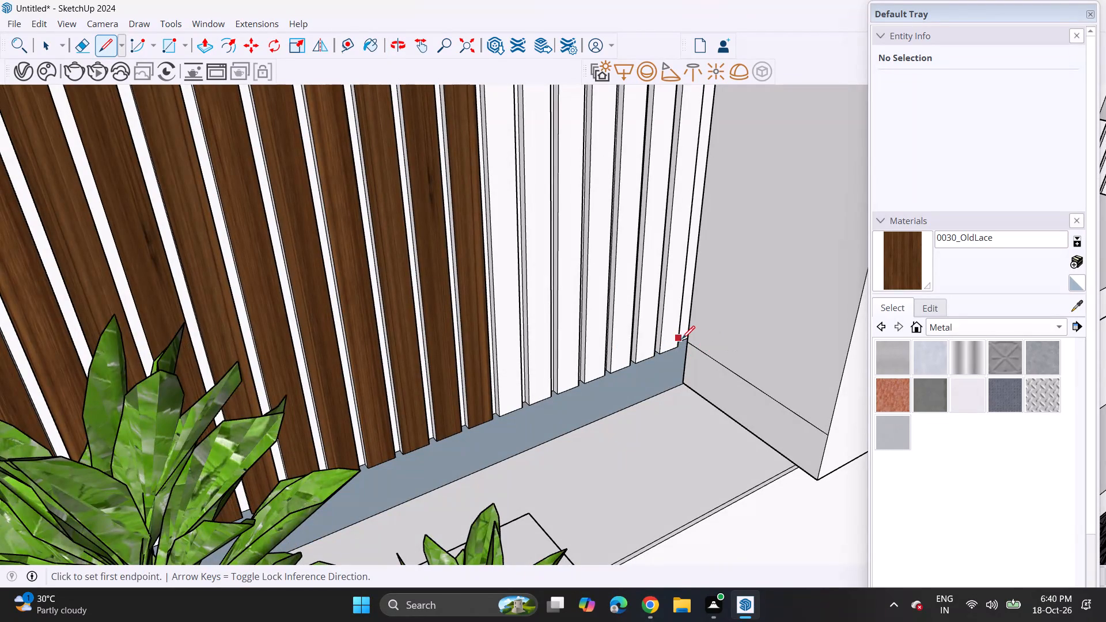
pyautogui.scroll(12, 684, 340)
pyautogui.click(682, 340)
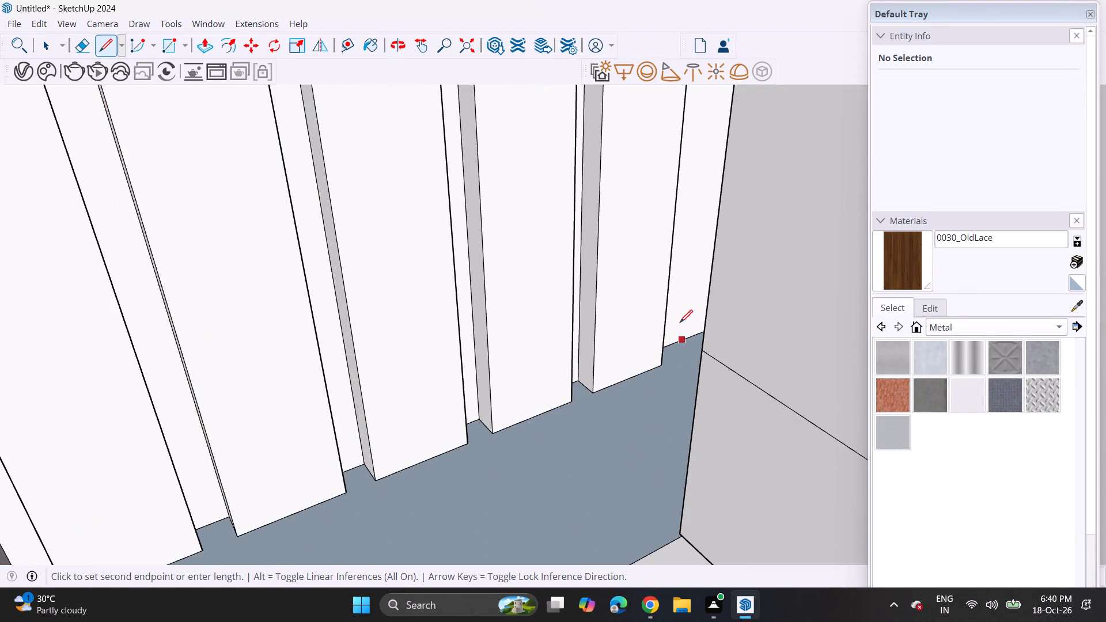
pyautogui.scroll(-8, 681, 276)
pyautogui.moveTo(666, 223); pyautogui.dragTo(561, 345, button='middle')
pyautogui.scroll(-5, 562, 109)
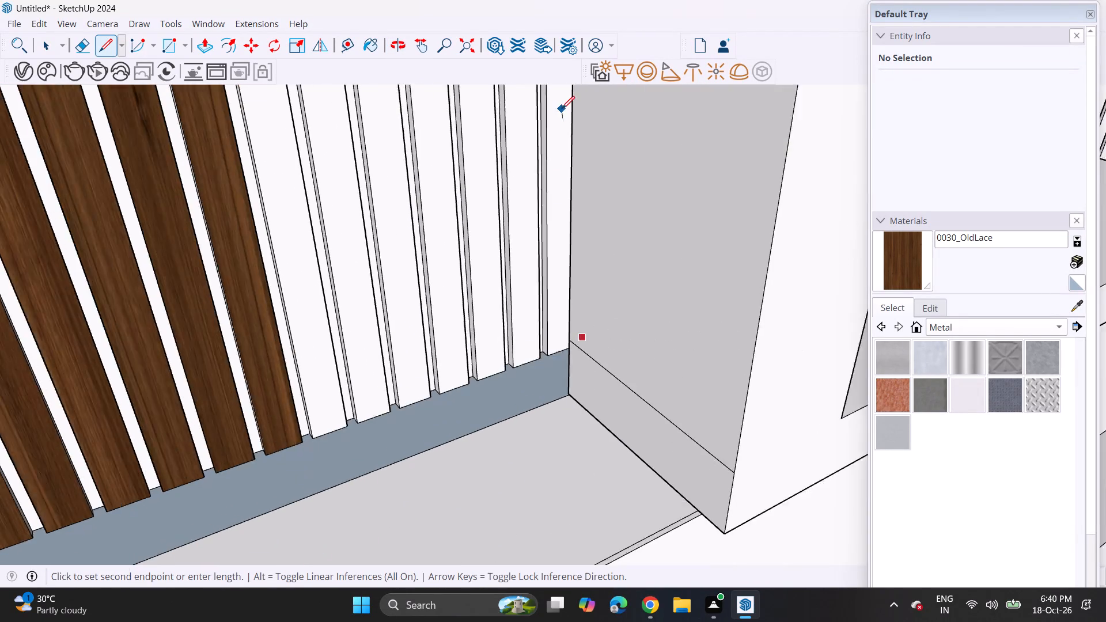
pyautogui.keyDown('shift'); pyautogui.moveTo(551, 89); pyautogui.dragTo(556, 396, button='middle'); pyautogui.keyUp('shift')
pyautogui.moveTo(551, 333); pyautogui.dragTo(559, 158, button='middle')
pyautogui.scroll(1, 559, 158)
pyautogui.keyDown('shift'); pyautogui.moveTo(551, 138); pyautogui.dragTo(459, 394, button='middle'); pyautogui.keyUp('shift')
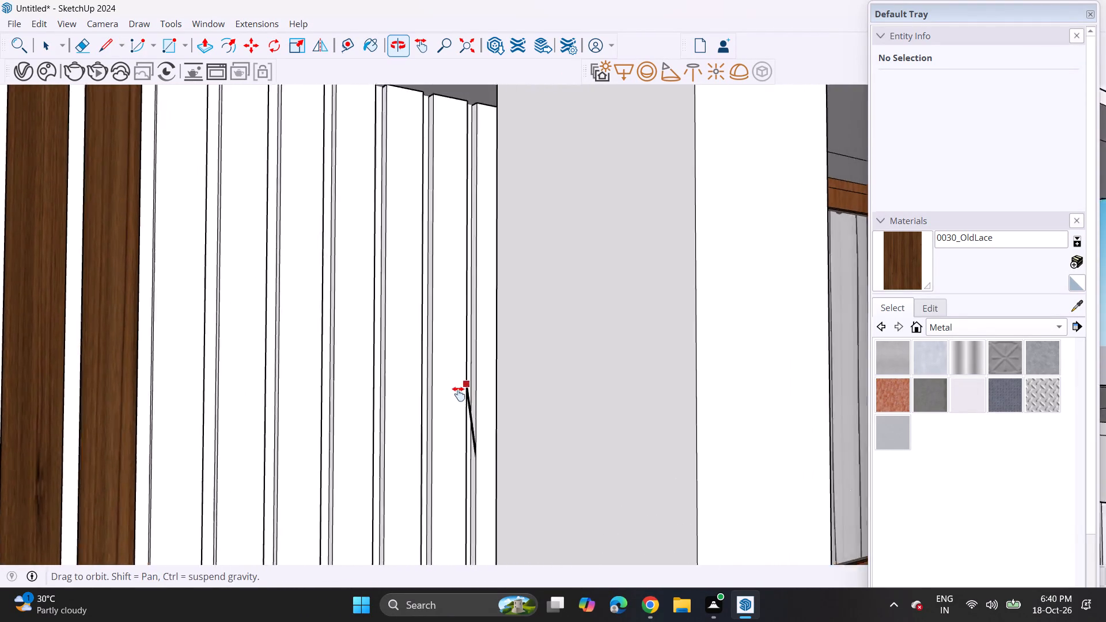
pyautogui.keyDown('shift'); pyautogui.moveTo(459, 394); pyautogui.dragTo(437, 420, button='middle'); pyautogui.keyUp('shift')
pyautogui.moveTo(433, 191); pyautogui.dragTo(564, 195, button='middle')
pyautogui.scroll(9, 612, 163)
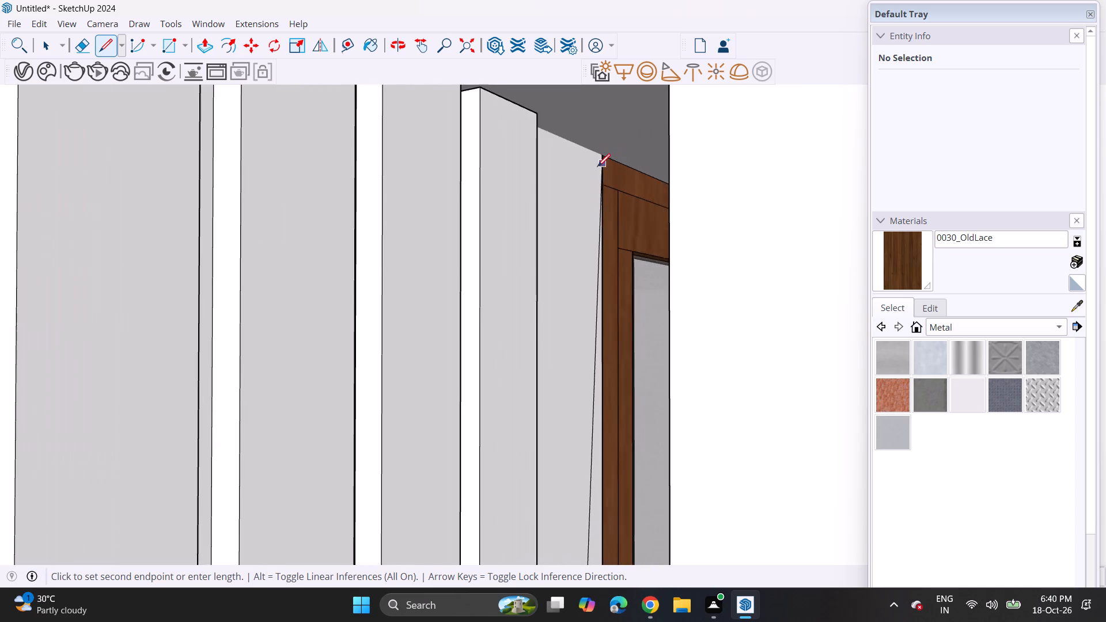
pyautogui.scroll(3, 597, 166)
pyautogui.click(509, 104)
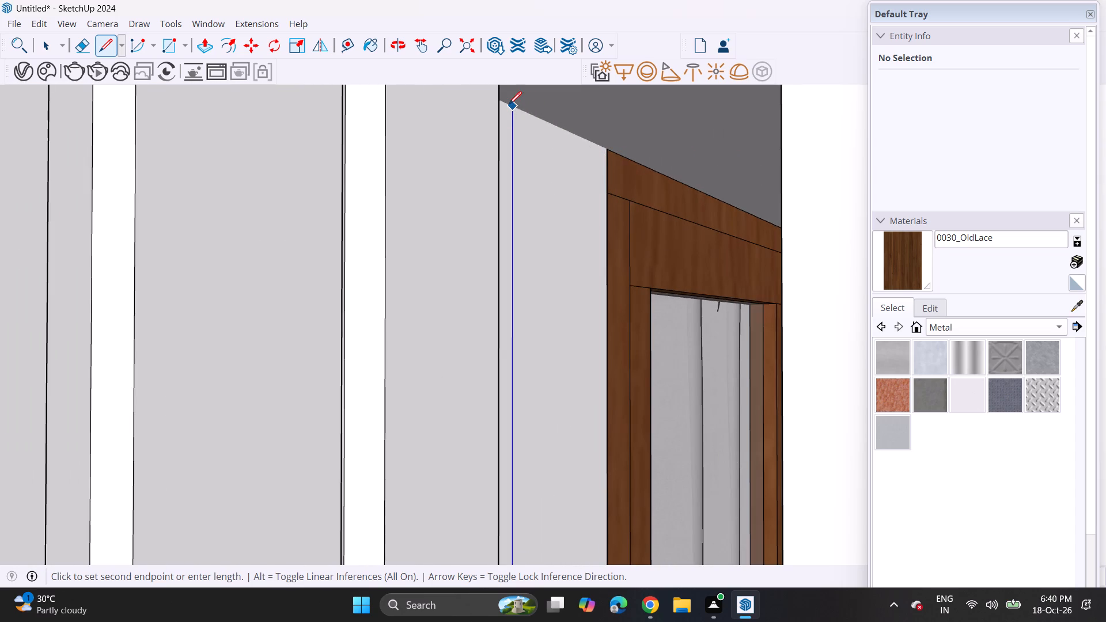
pyautogui.scroll(-5, 497, 199)
pyautogui.press('space')
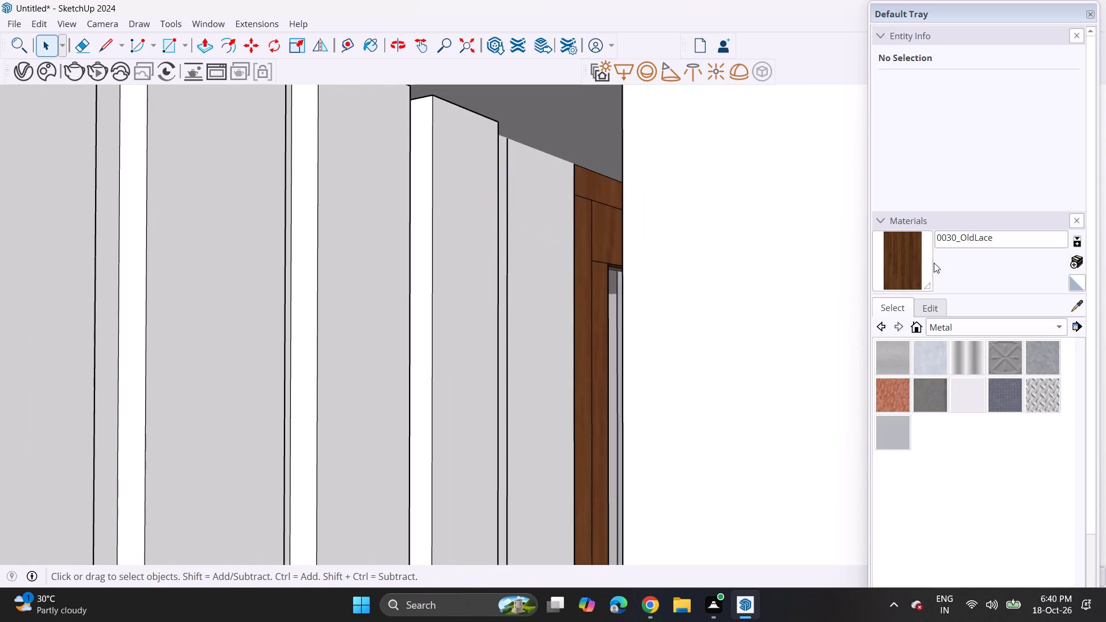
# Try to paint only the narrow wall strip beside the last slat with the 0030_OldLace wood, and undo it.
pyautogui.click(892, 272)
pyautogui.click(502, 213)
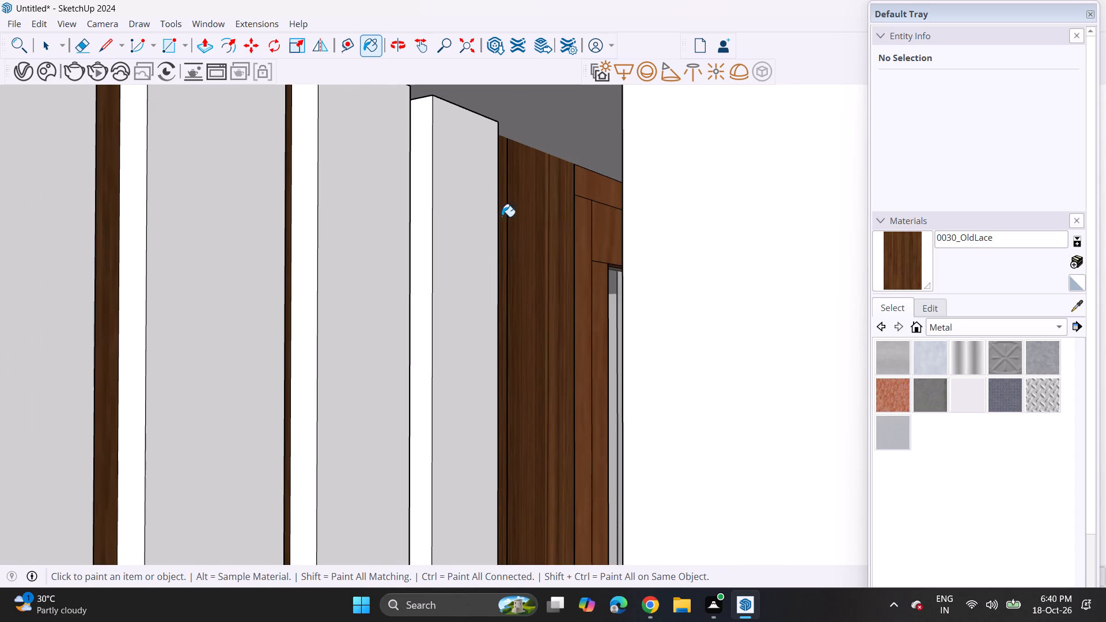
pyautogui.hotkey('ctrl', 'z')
# Push the base face below the slats slightly down, away from the bottoms of the slats and the backing wall.
pyautogui.scroll(-4, 515, 293)
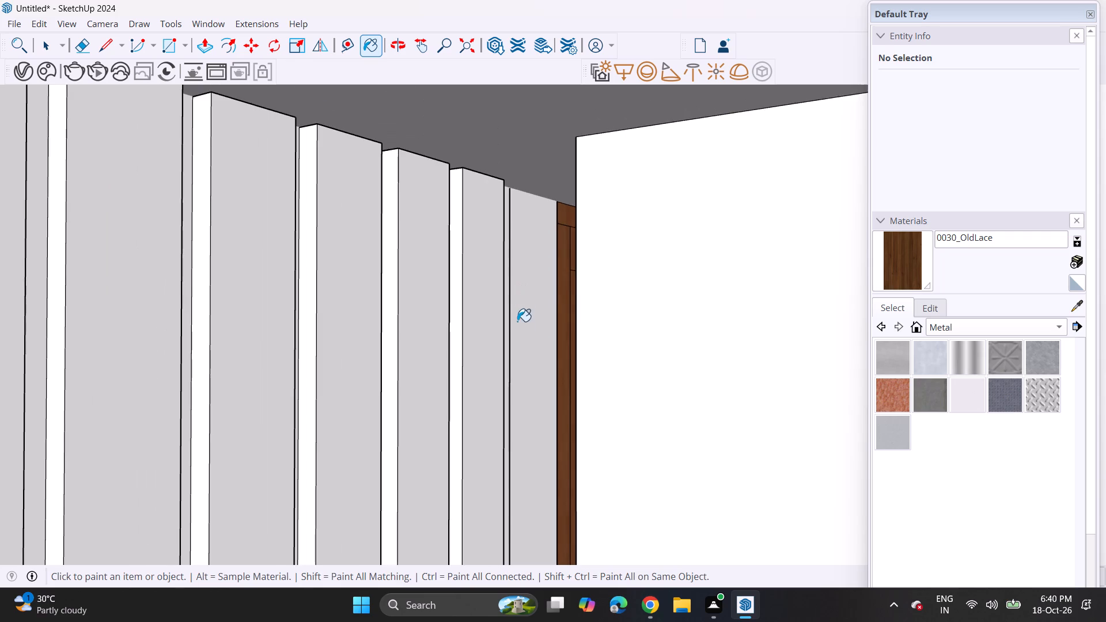
pyautogui.keyDown('shift'); pyautogui.moveTo(517, 339); pyautogui.dragTo(533, 82, button='middle'); pyautogui.keyUp('shift')
pyautogui.keyDown('shift'); pyautogui.moveTo(538, 404); pyautogui.dragTo(556, 67, button='middle'); pyautogui.keyUp('shift')
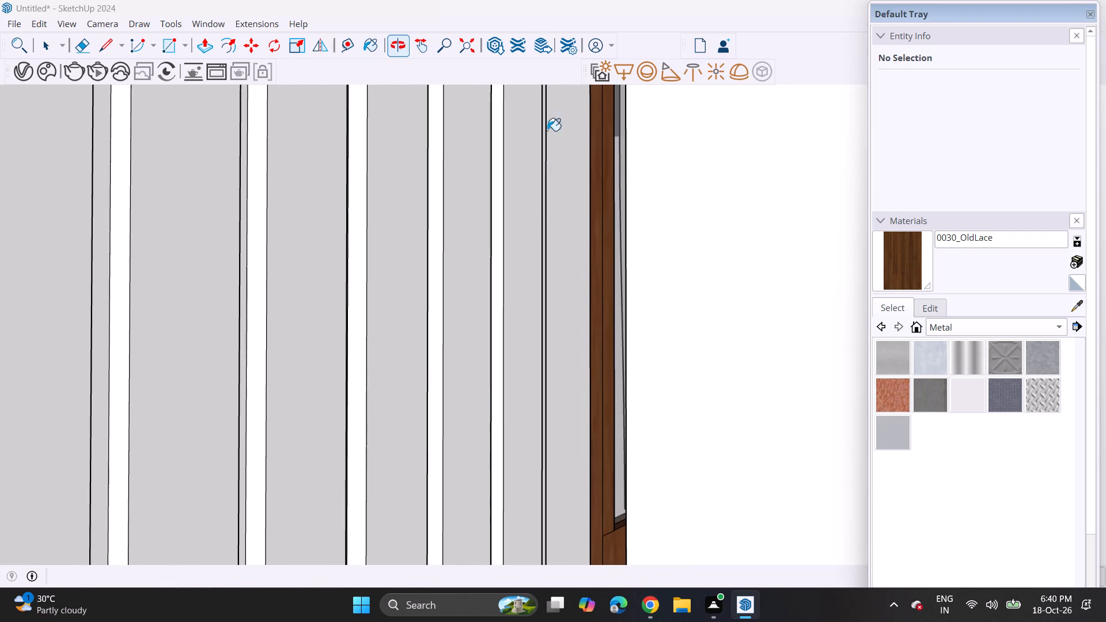
pyautogui.keyDown('shift'); pyautogui.moveTo(522, 435); pyautogui.dragTo(528, 79, button='middle'); pyautogui.keyUp('shift')
pyautogui.keyDown('shift'); pyautogui.moveTo(565, 448); pyautogui.dragTo(666, 305, button='middle'); pyautogui.keyUp('shift')
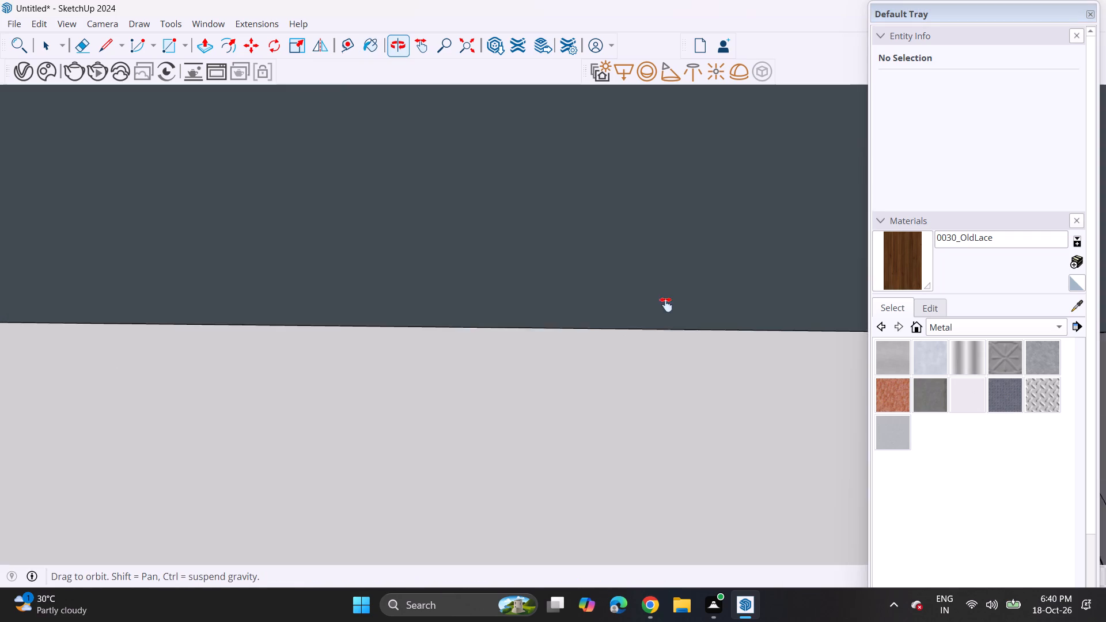
pyautogui.keyDown('shift'); pyautogui.moveTo(666, 305); pyautogui.dragTo(768, 414, button='middle'); pyautogui.keyUp('shift')
pyautogui.moveTo(753, 412); pyautogui.dragTo(569, 478, button='middle')
pyautogui.scroll(-2, 554, 406)
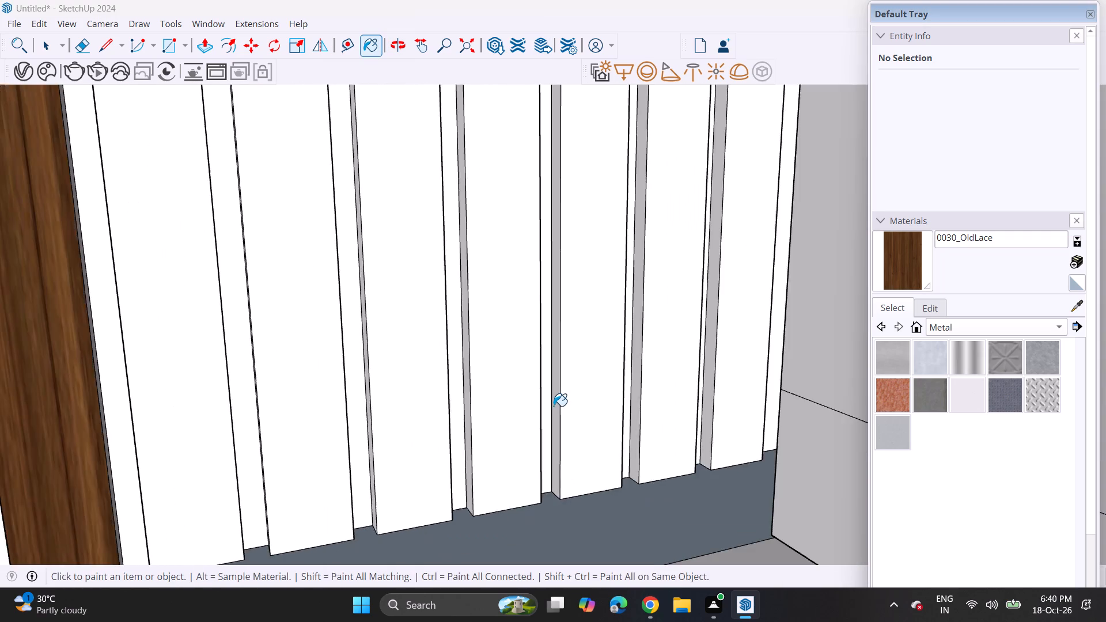
pyautogui.scroll(-8, 554, 406)
pyautogui.moveTo(555, 389); pyautogui.dragTo(525, 388, button='middle')
pyautogui.scroll(-4, 499, 377)
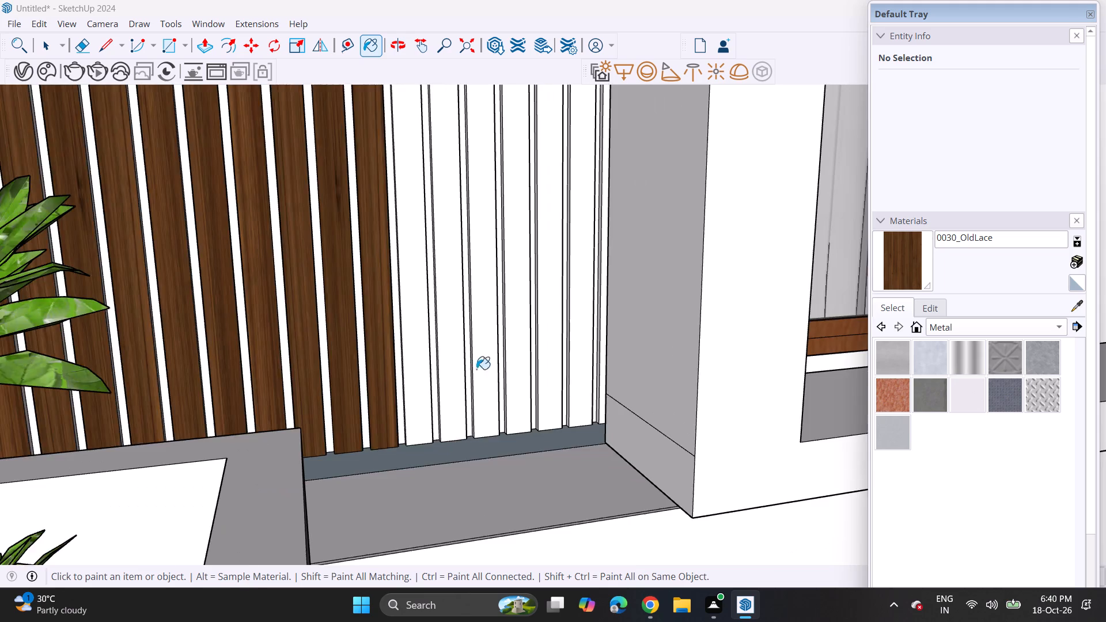
pyautogui.scroll(-8, 476, 369)
pyautogui.moveTo(464, 362); pyautogui.dragTo(211, 376, button='middle')
pyautogui.moveTo(615, 393); pyautogui.dragTo(571, 447, button='middle')
pyautogui.scroll(13, 547, 381)
pyautogui.moveTo(505, 381); pyautogui.dragTo(501, 382, button='middle')
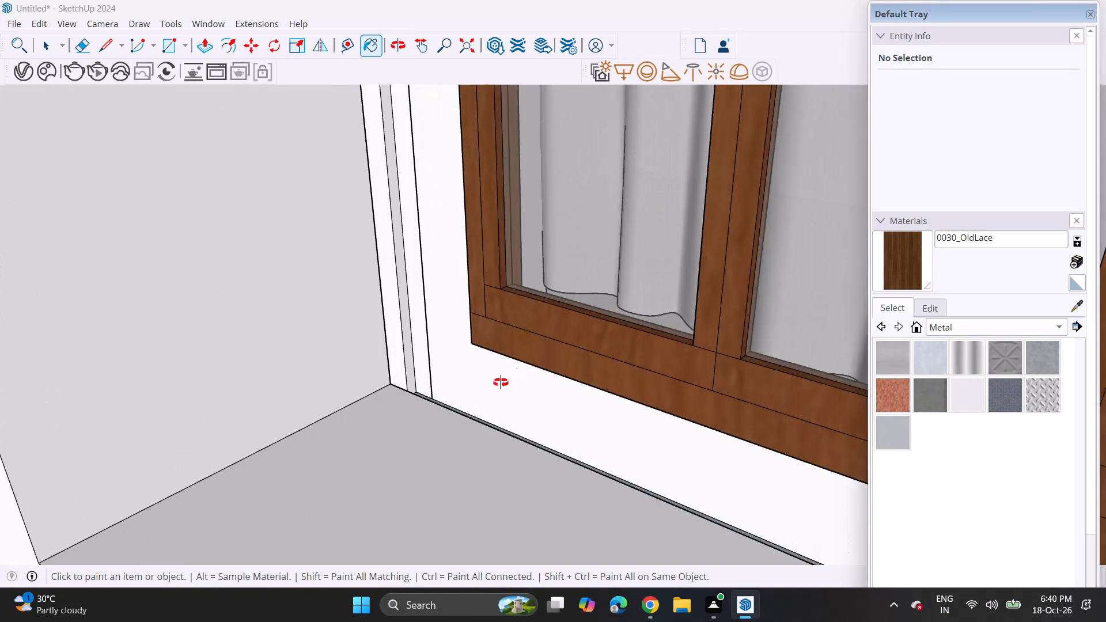
pyautogui.moveTo(501, 382); pyautogui.dragTo(449, 416, button='middle')
pyautogui.press('space')
pyautogui.scroll(4, 387, 399)
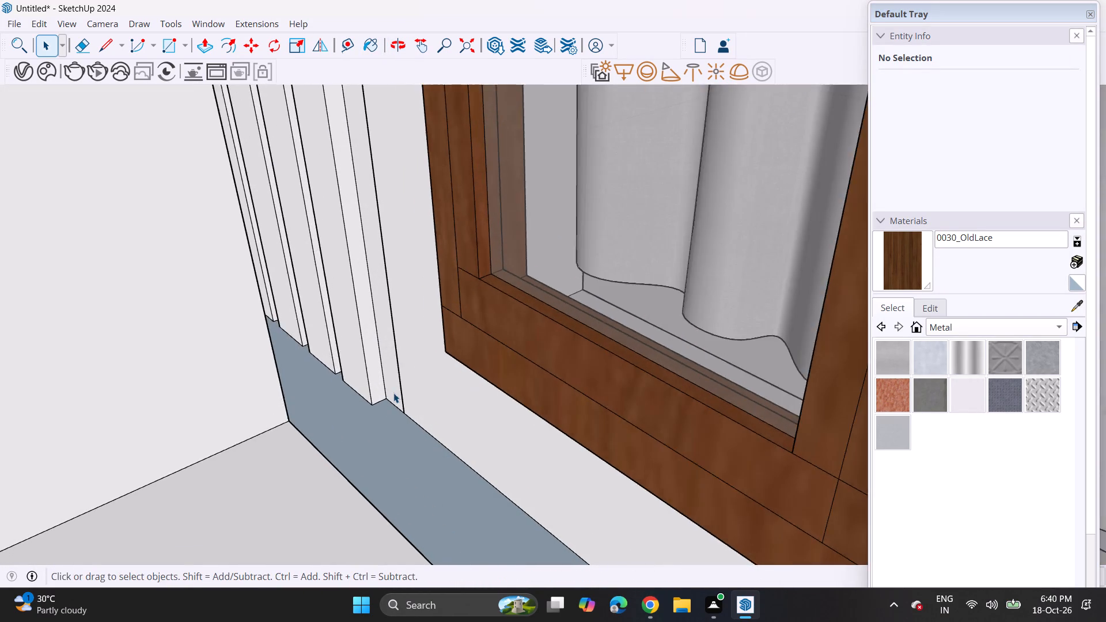
pyautogui.scroll(17, 394, 394)
pyautogui.click(396, 450)
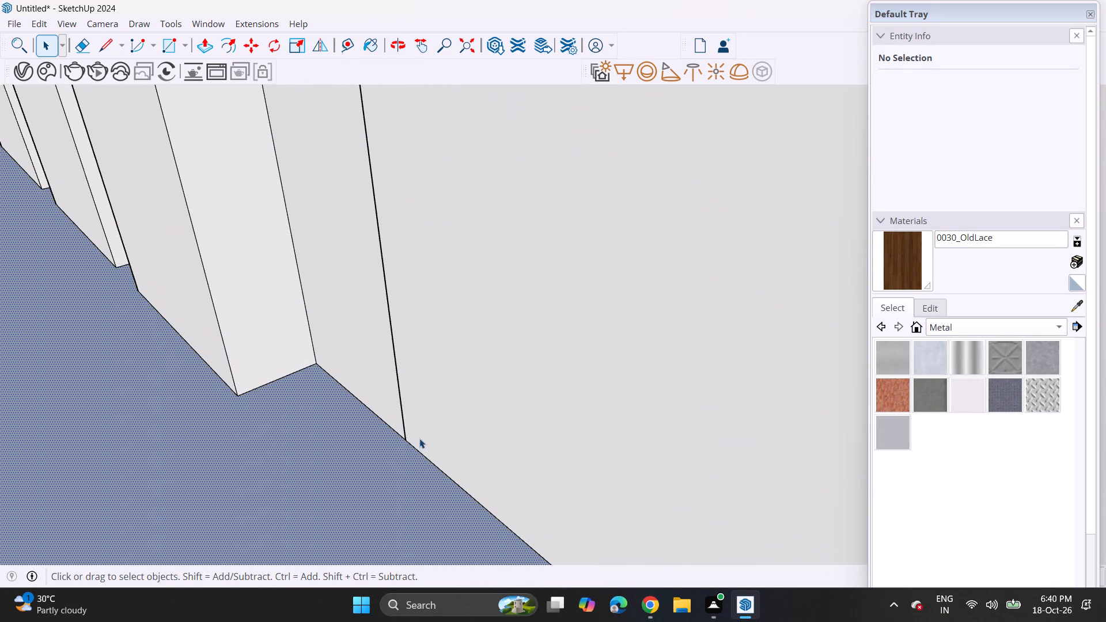
pyautogui.press('p')
pyautogui.press('Escape')
pyautogui.click(357, 473)
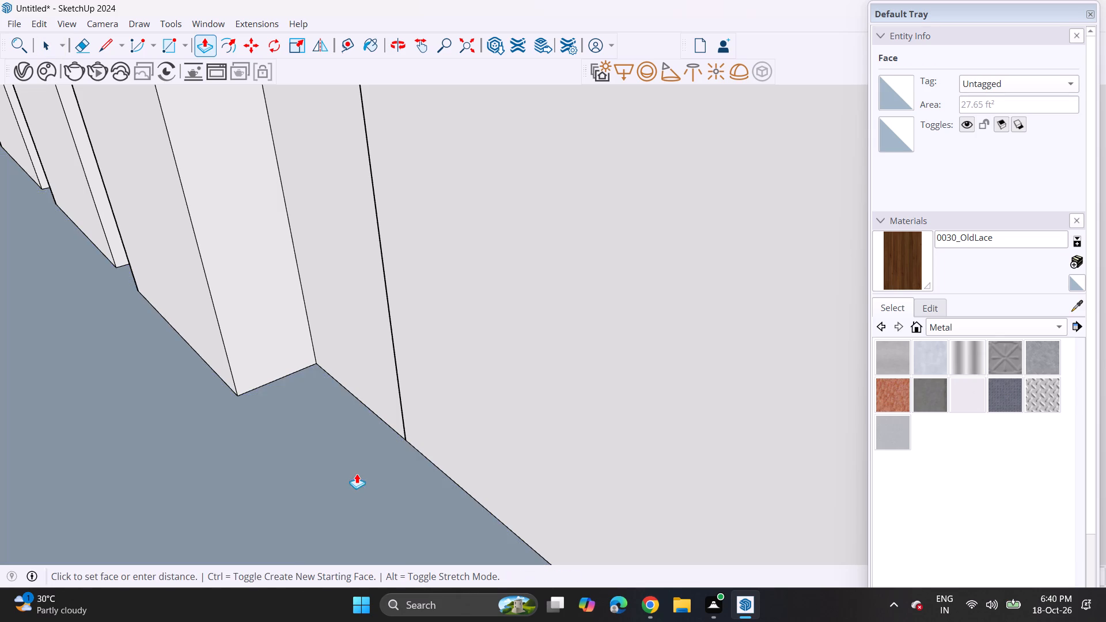
pyautogui.click(372, 501)
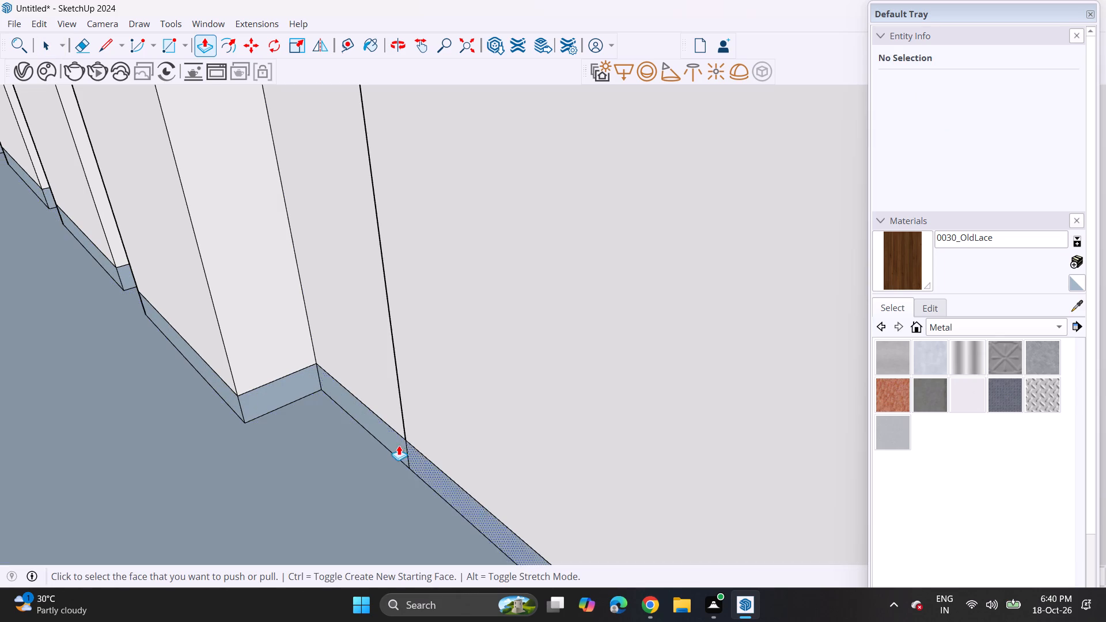
pyautogui.press('space')
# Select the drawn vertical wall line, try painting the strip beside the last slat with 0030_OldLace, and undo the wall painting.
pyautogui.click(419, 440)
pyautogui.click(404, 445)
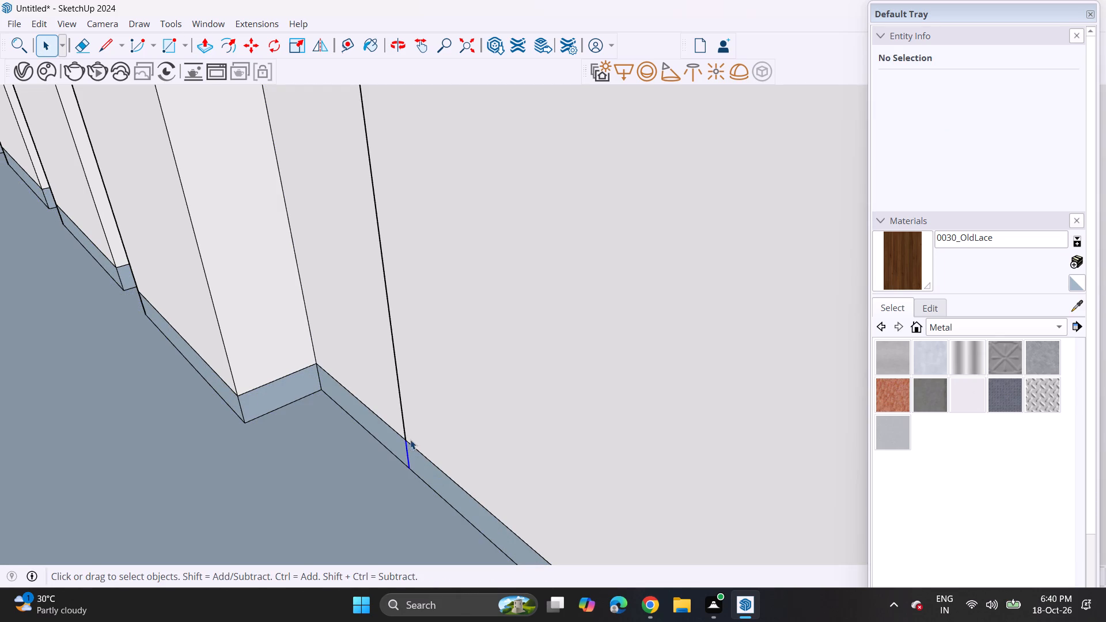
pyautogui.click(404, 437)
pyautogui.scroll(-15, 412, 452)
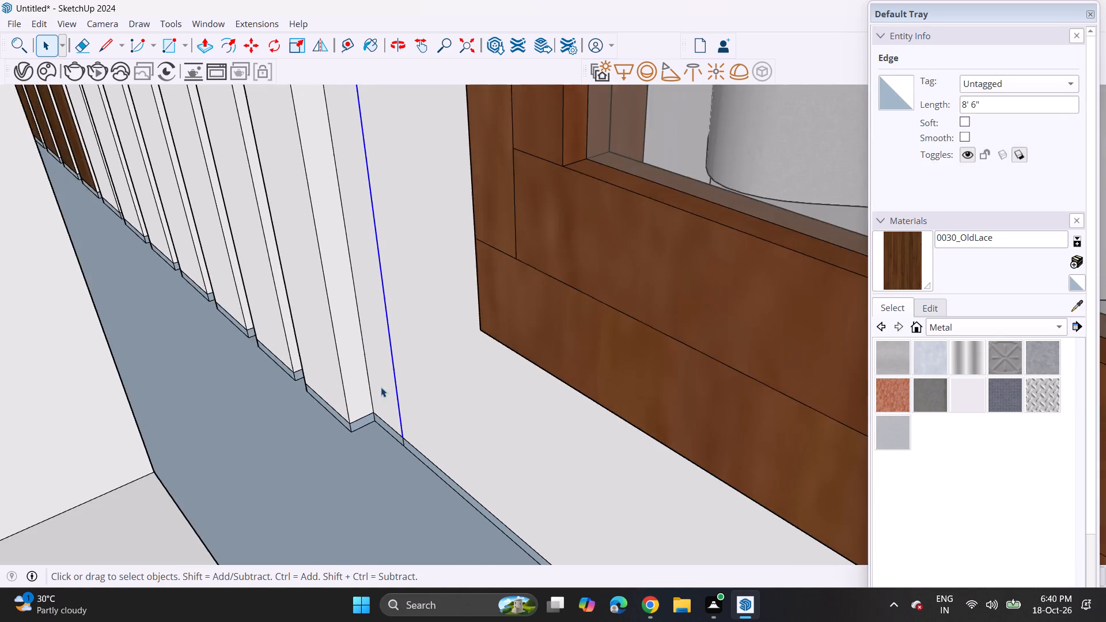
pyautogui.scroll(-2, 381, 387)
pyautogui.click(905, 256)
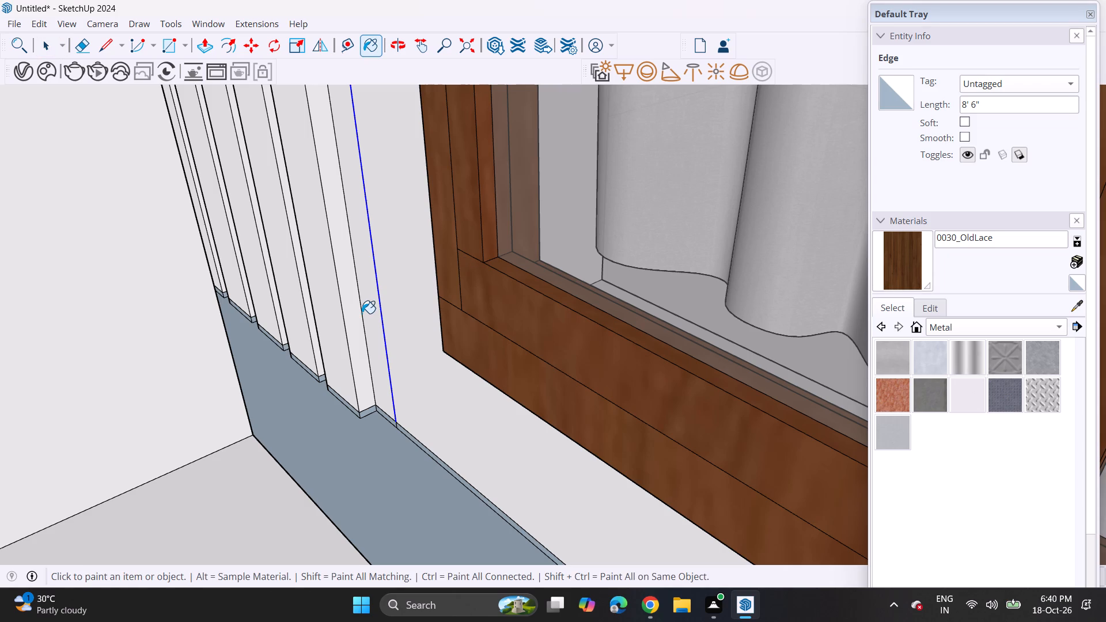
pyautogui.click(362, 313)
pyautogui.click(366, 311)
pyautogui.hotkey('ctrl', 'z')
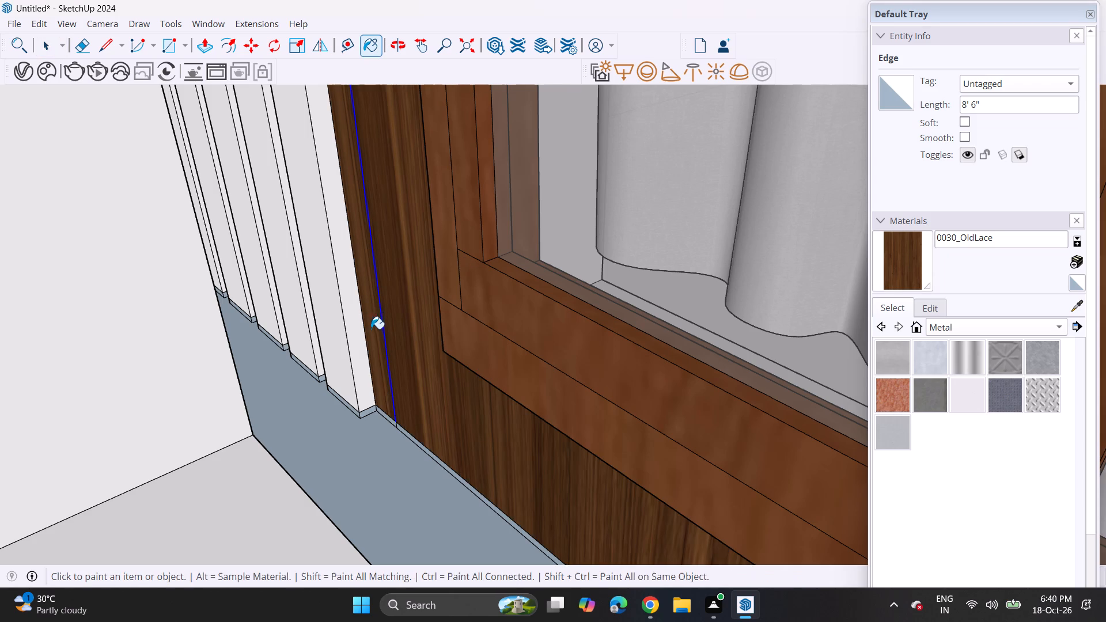
# Delete the selected vertical line between the last slat and the window.
pyautogui.moveTo(373, 332); pyautogui.dragTo(289, 375, button='middle')
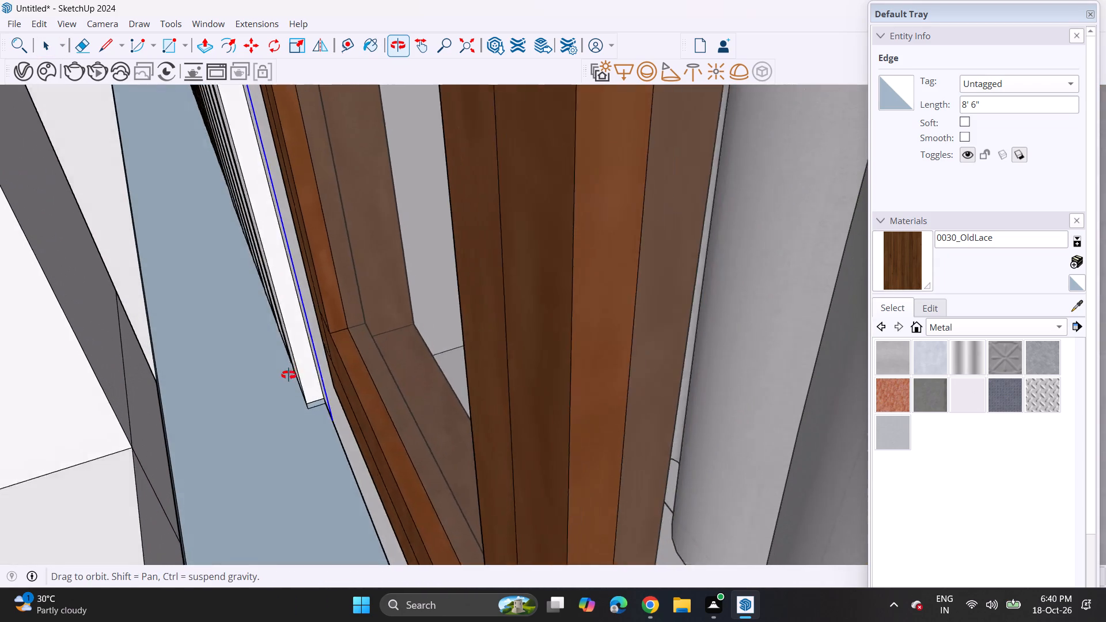
pyautogui.moveTo(289, 375); pyautogui.dragTo(314, 396, button='middle')
pyautogui.press('space')
pyautogui.scroll(8, 334, 354)
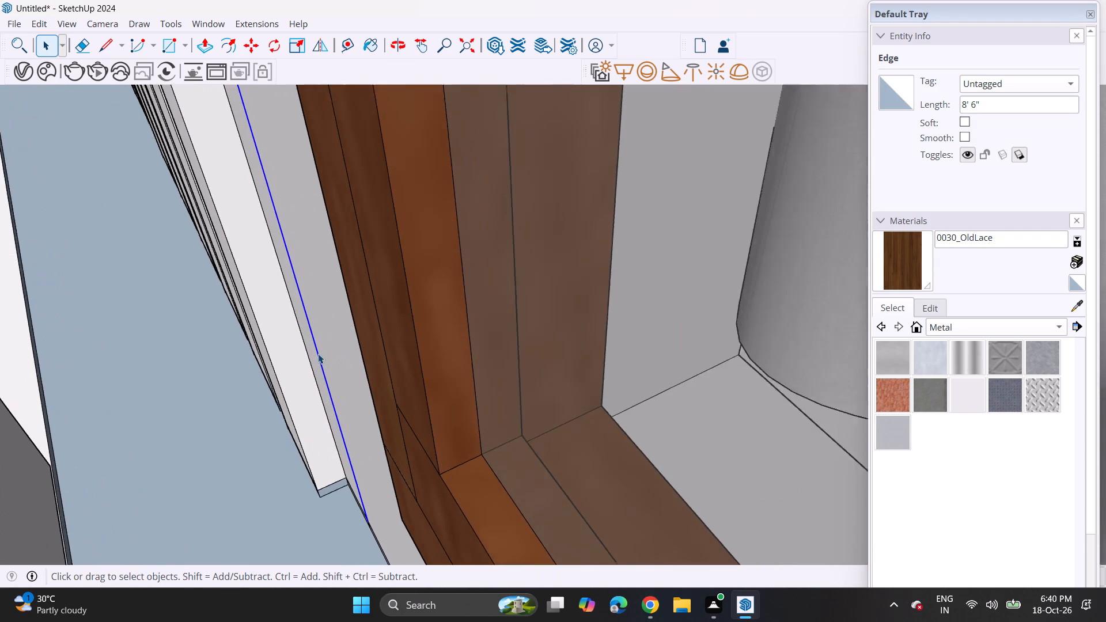
pyautogui.press('Delete')
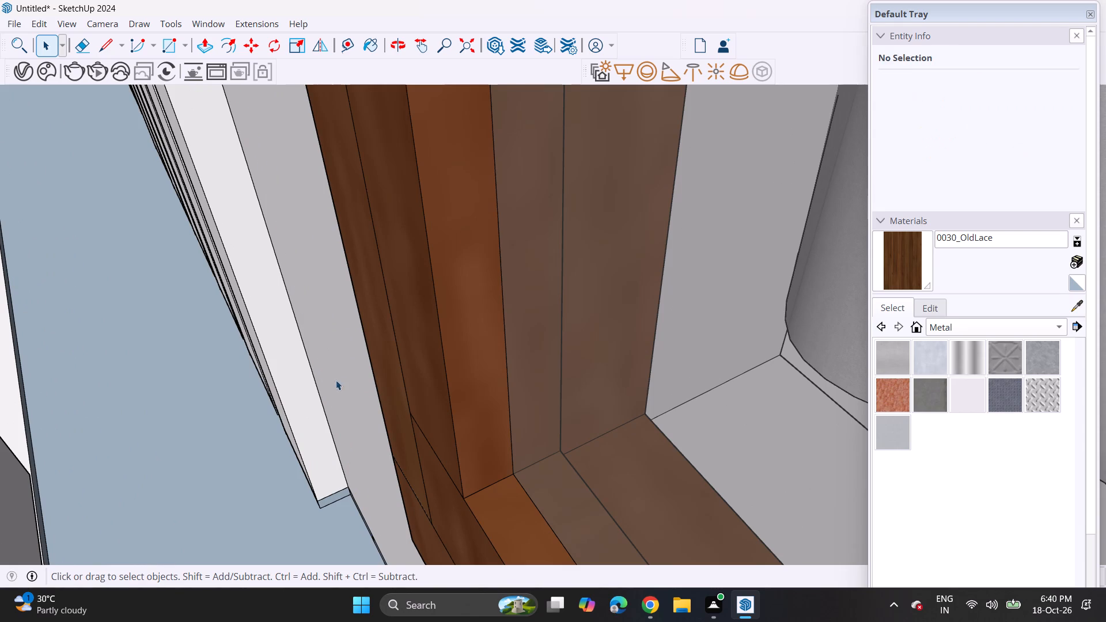
# Copy the last slat's rear vertical edge along the wall to the short leftover edge at its base.
pyautogui.moveTo(327, 396); pyautogui.dragTo(396, 285, button='middle')
pyautogui.click(382, 304)
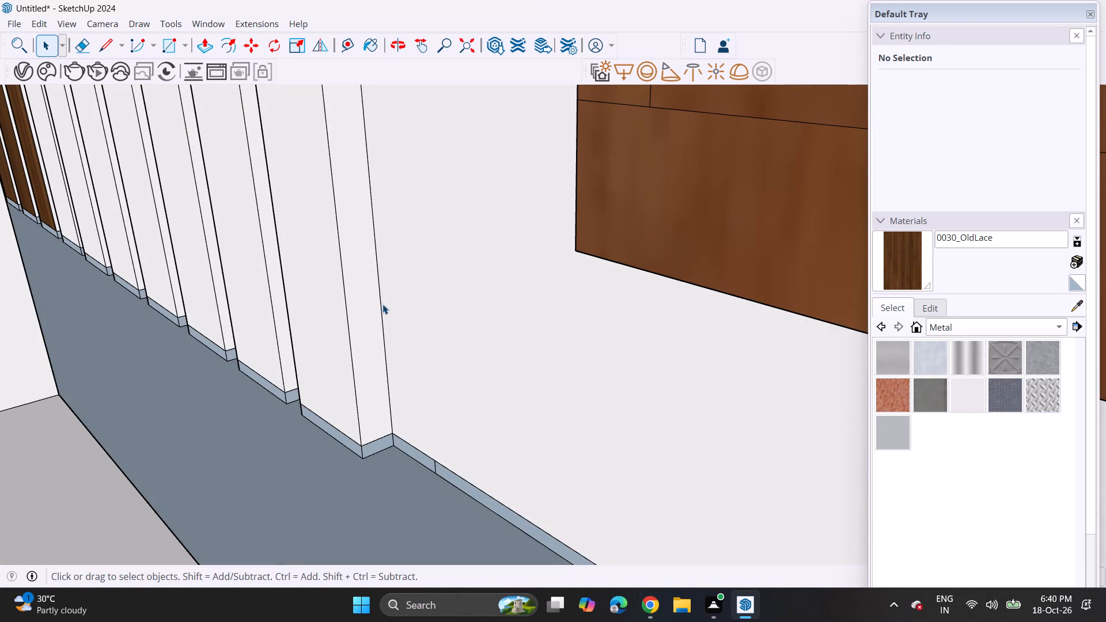
pyautogui.press('m')
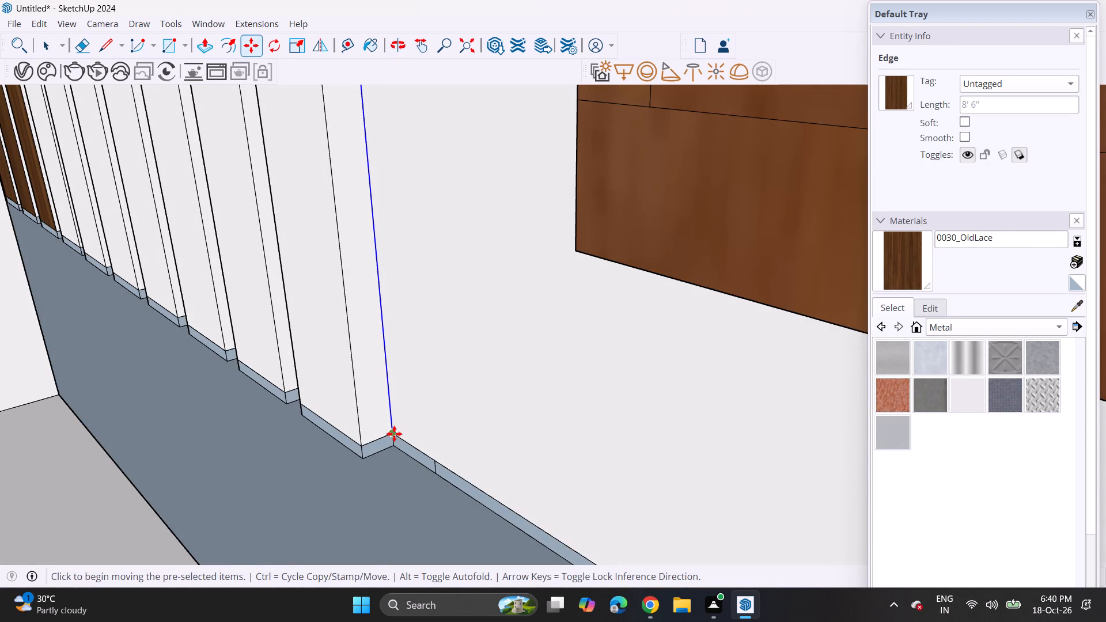
pyautogui.click(394, 434)
pyautogui.click(438, 456)
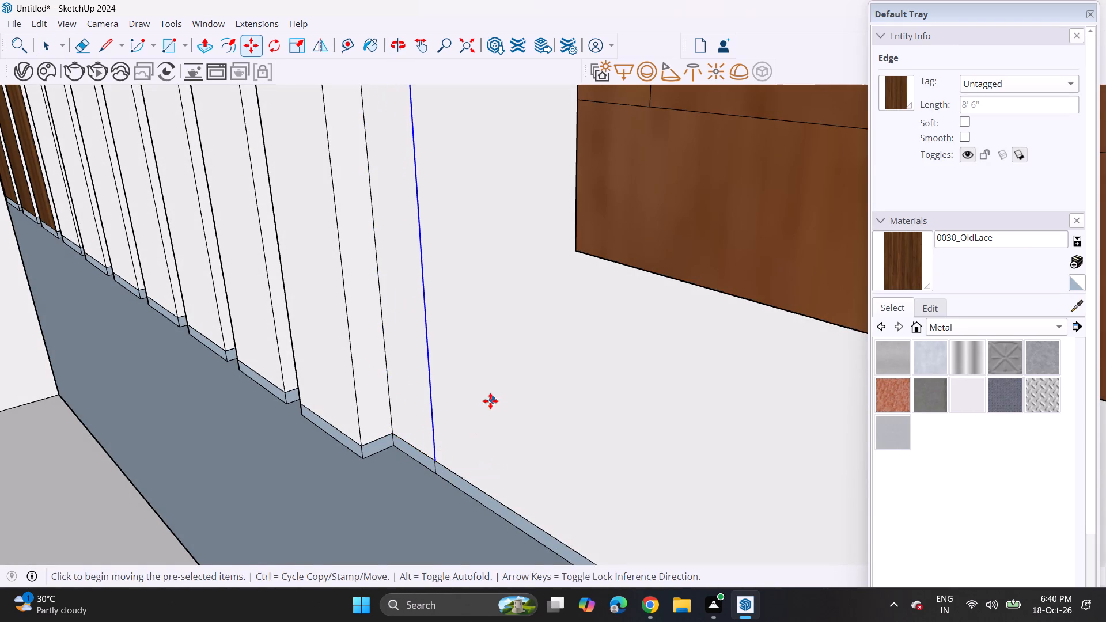
pyautogui.press('space')
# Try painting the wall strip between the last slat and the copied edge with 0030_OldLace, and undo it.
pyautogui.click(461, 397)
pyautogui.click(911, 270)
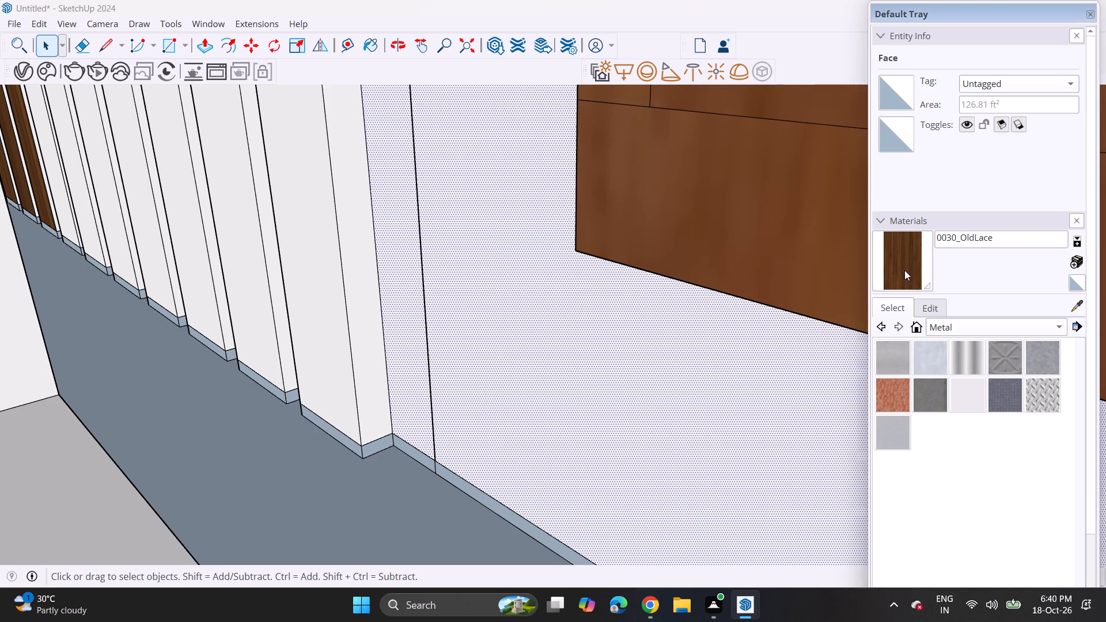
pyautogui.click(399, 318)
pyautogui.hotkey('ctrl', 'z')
# Paint the front faces of the remaining white slats behind the balcony planter with 0030_OldLace.
pyautogui.scroll(-5, 408, 338)
pyautogui.moveTo(407, 372); pyautogui.dragTo(564, 273, button='middle')
pyautogui.scroll(-11, 574, 277)
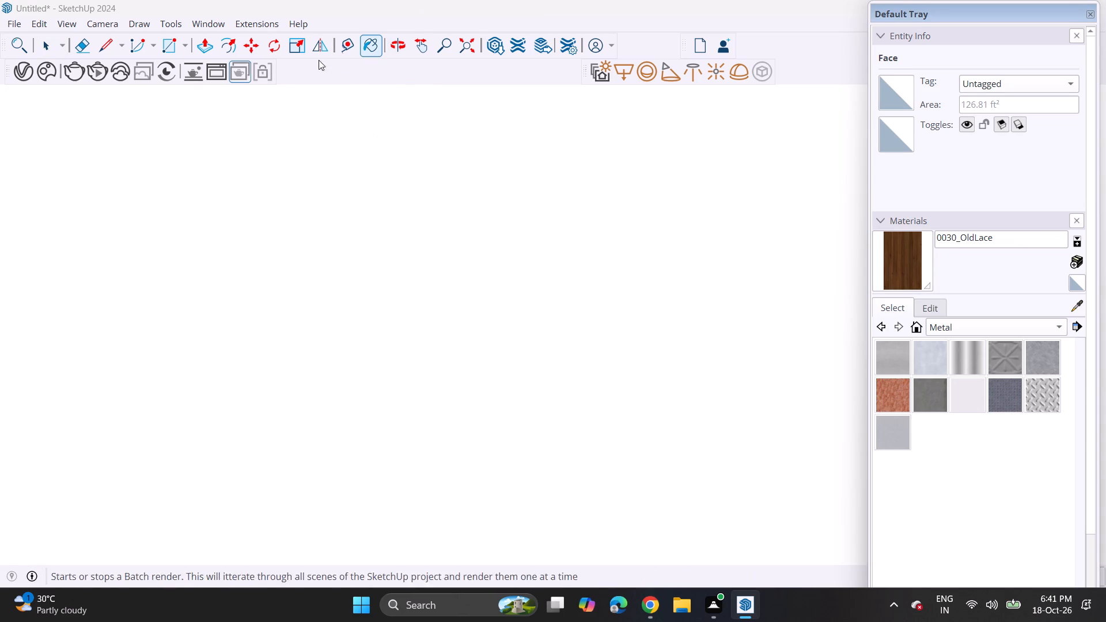
pyautogui.click(472, 43)
pyautogui.moveTo(432, 260); pyautogui.dragTo(450, 274, button='middle')
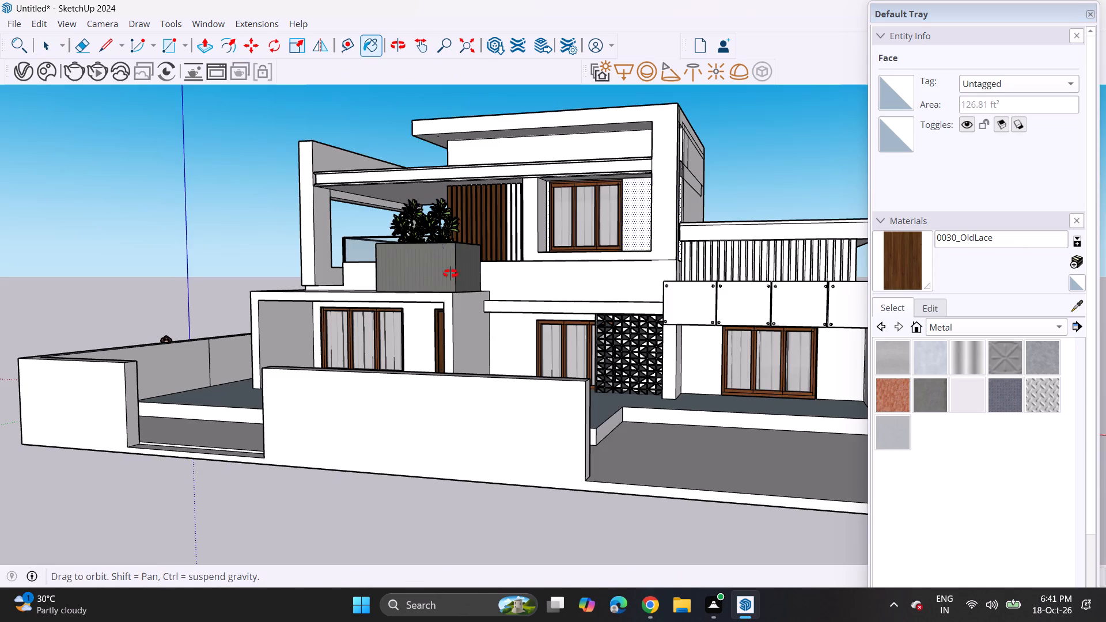
pyautogui.moveTo(450, 274); pyautogui.dragTo(547, 304, button='middle')
pyautogui.scroll(14, 458, 204)
pyautogui.scroll(4, 487, 241)
pyautogui.click(496, 250)
pyautogui.click(529, 251)
pyautogui.click(562, 253)
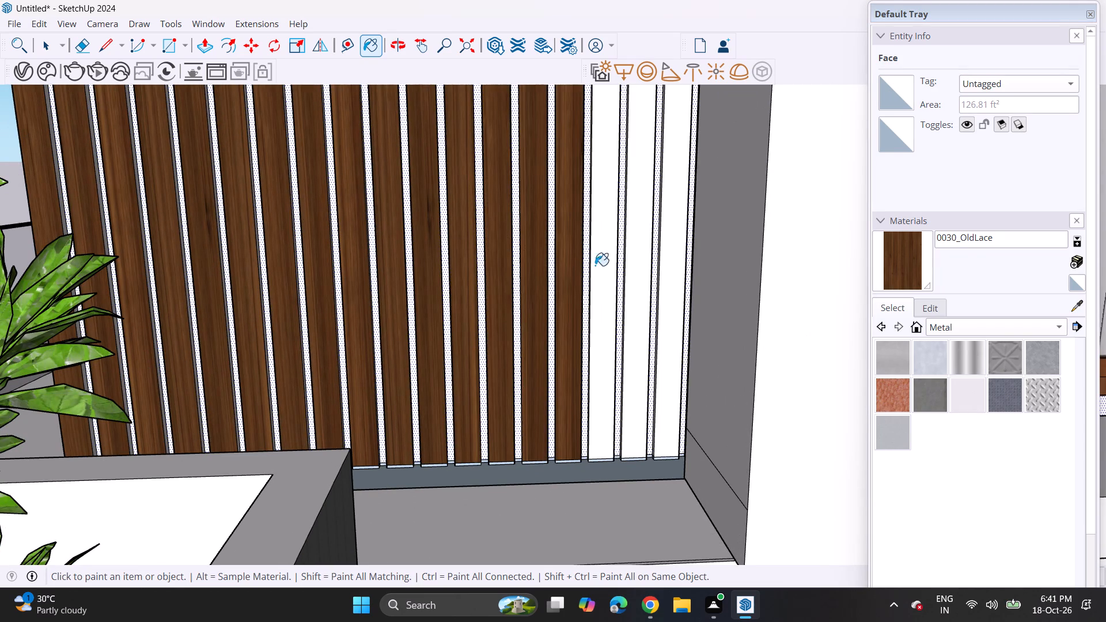
pyautogui.click(612, 266)
pyautogui.click(636, 252)
pyautogui.click(677, 257)
# Paint the narrow grey side faces of the last slats beside the column, behind the planter, with 0030_OldLace.
pyautogui.moveTo(688, 295); pyautogui.dragTo(809, 363, button='middle')
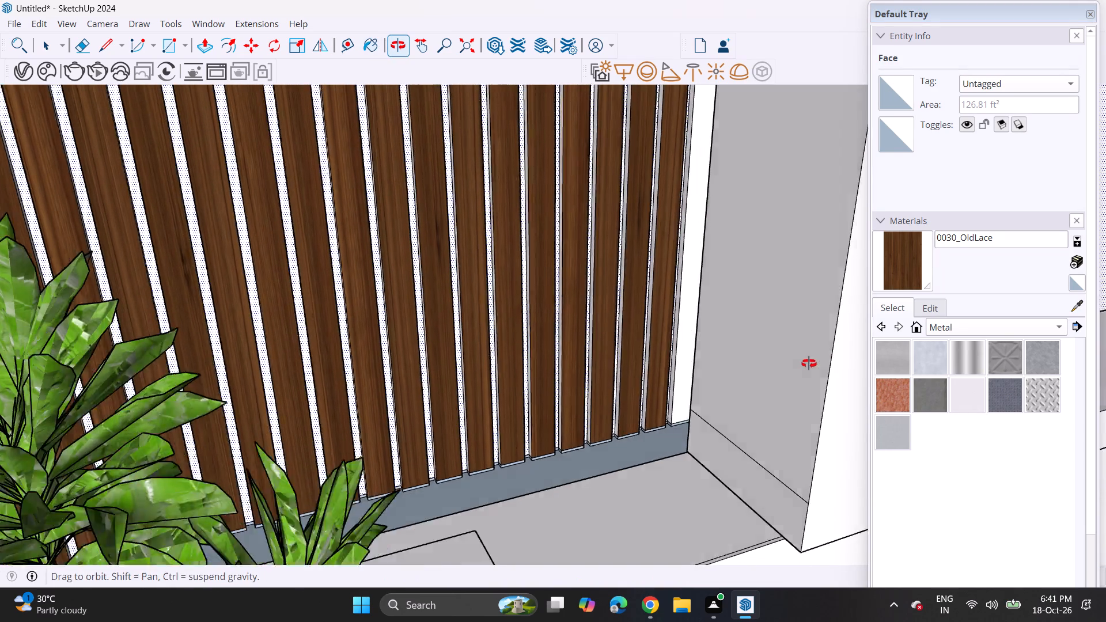
pyautogui.moveTo(809, 363); pyautogui.dragTo(809, 362, button='middle')
pyautogui.scroll(5, 719, 276)
pyautogui.click(679, 268)
pyautogui.scroll(5, 652, 282)
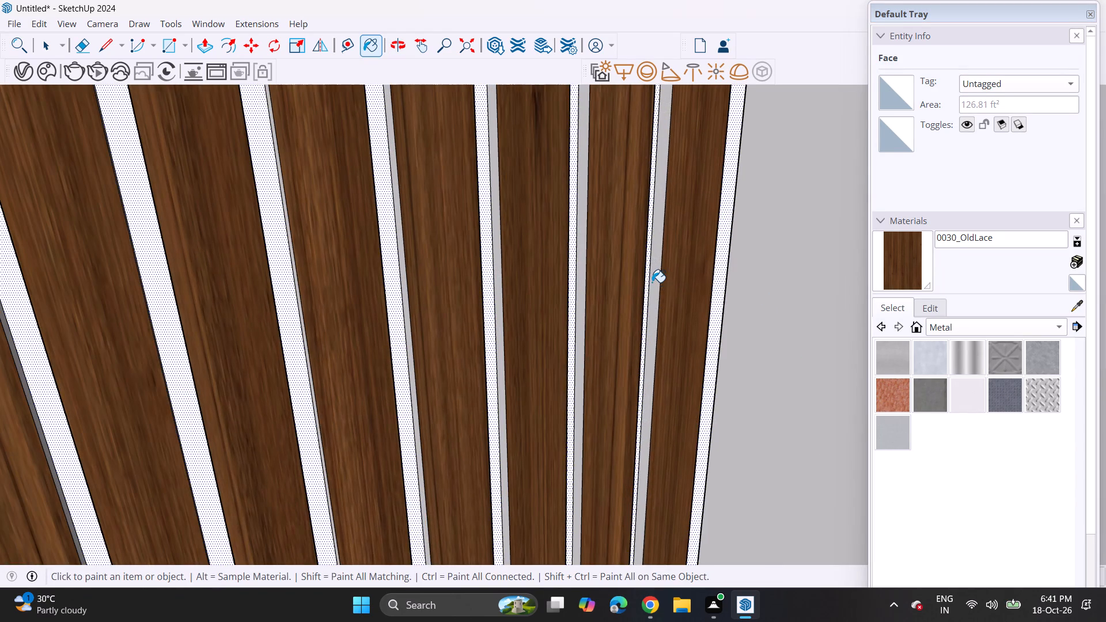
pyautogui.click(652, 282)
pyautogui.click(580, 296)
pyautogui.click(502, 333)
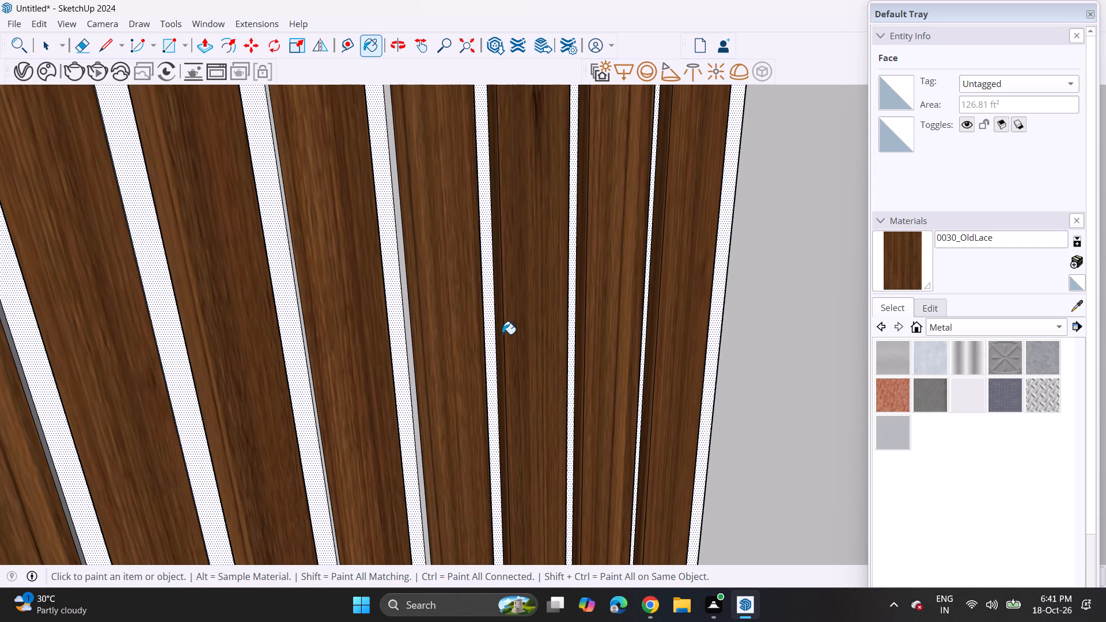
pyautogui.click(409, 370)
pyautogui.click(412, 375)
# Paint the first four slats and the strips between them on the side wing's upper wall with 0030_OldLace, starting from the main block.
pyautogui.moveTo(437, 380); pyautogui.dragTo(384, 314, button='middle')
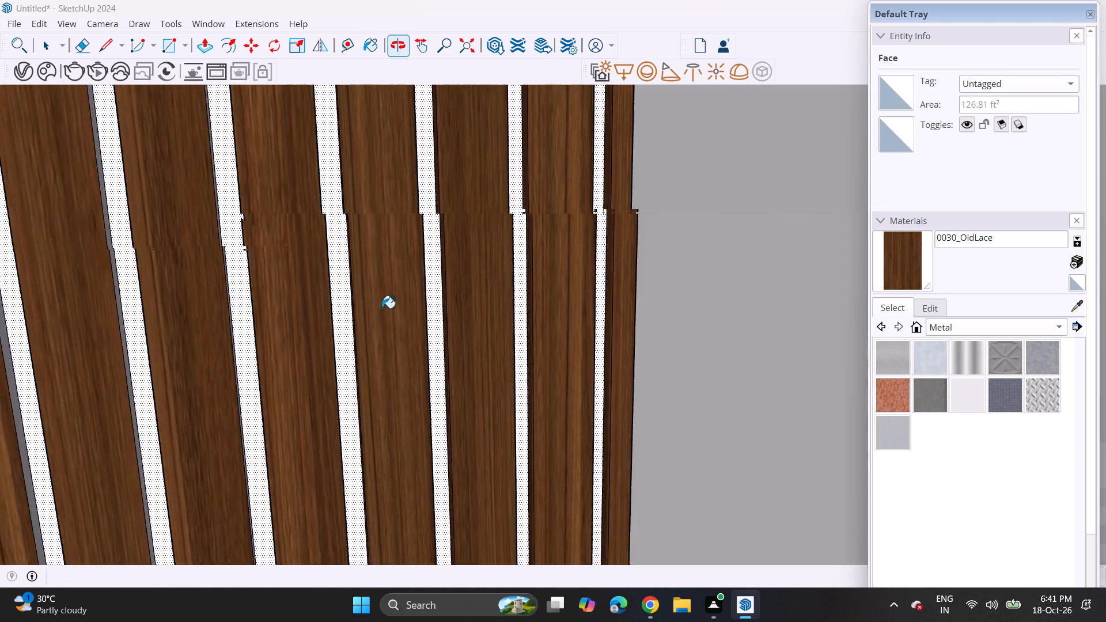
pyautogui.scroll(-20, 355, 227)
pyautogui.scroll(-13, 355, 227)
pyautogui.moveTo(362, 292); pyautogui.dragTo(351, 270, button='middle')
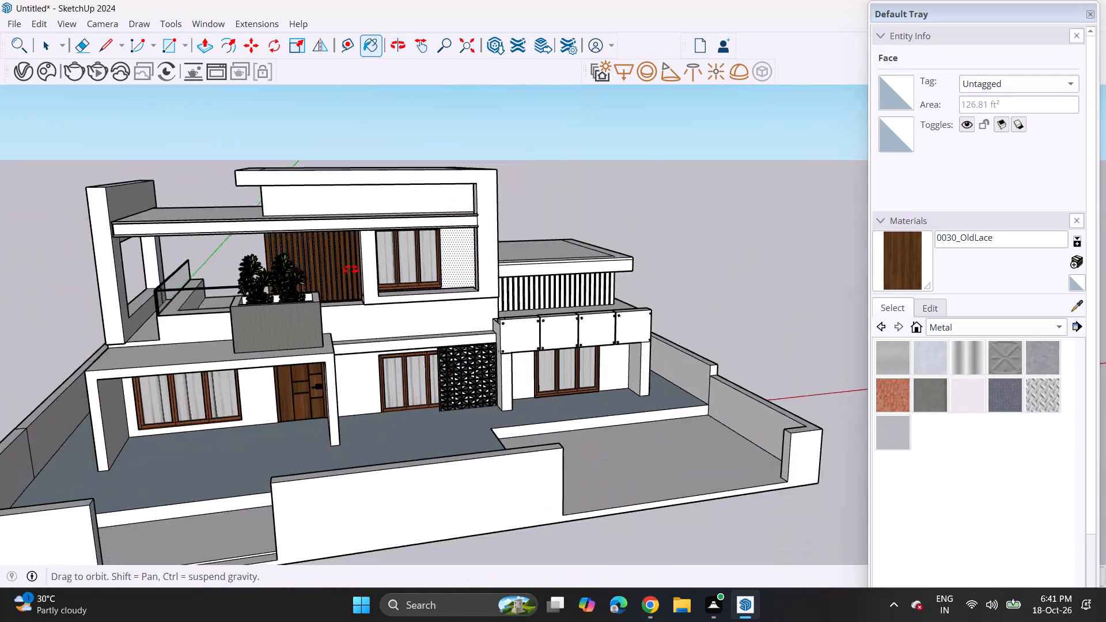
pyautogui.moveTo(351, 270); pyautogui.dragTo(343, 249, button='middle')
pyautogui.scroll(-4, 341, 232)
pyautogui.keyDown('shift'); pyautogui.moveTo(359, 283); pyautogui.dragTo(460, 317, button='middle'); pyautogui.keyUp('shift')
pyautogui.moveTo(474, 335); pyautogui.dragTo(471, 335, button='middle')
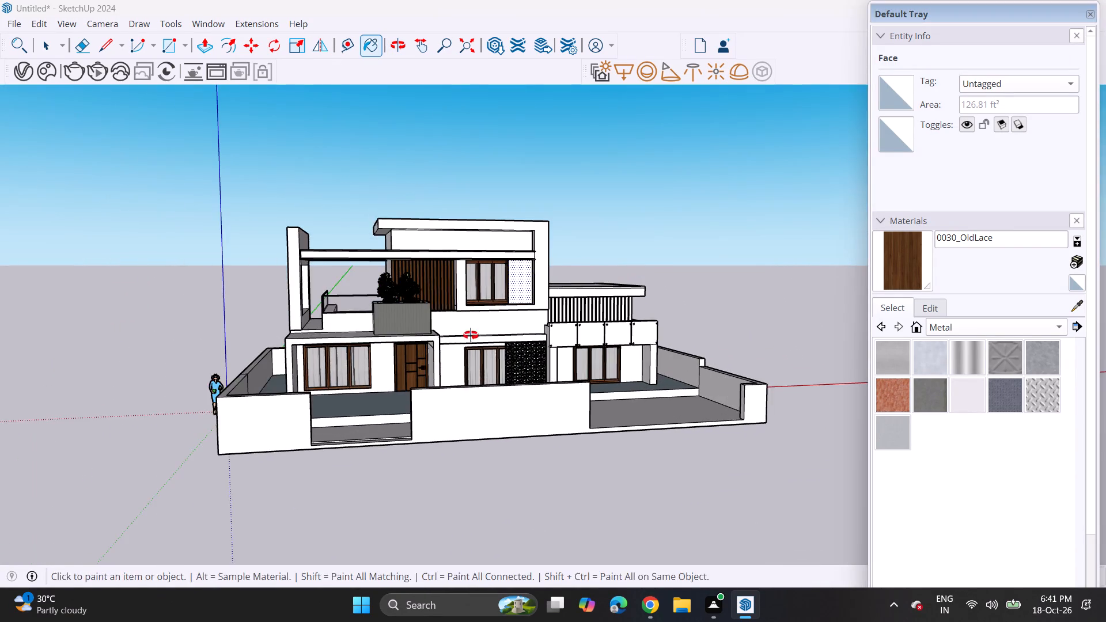
pyautogui.moveTo(471, 335); pyautogui.dragTo(452, 334, button='middle')
pyautogui.moveTo(446, 331); pyautogui.dragTo(441, 329, button='middle')
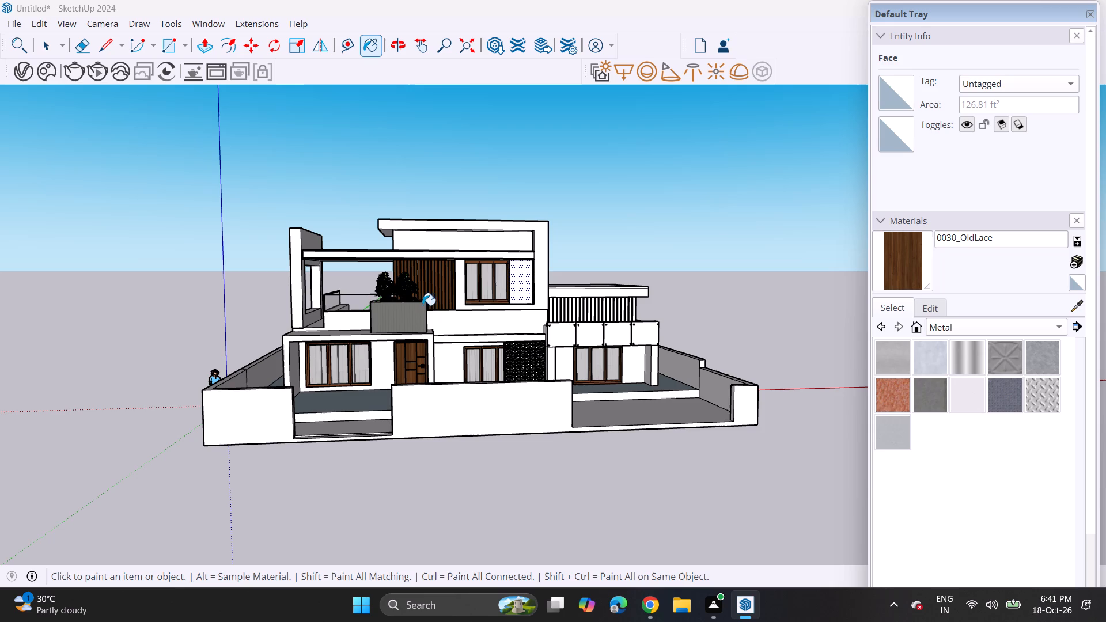
pyautogui.scroll(2, 606, 293)
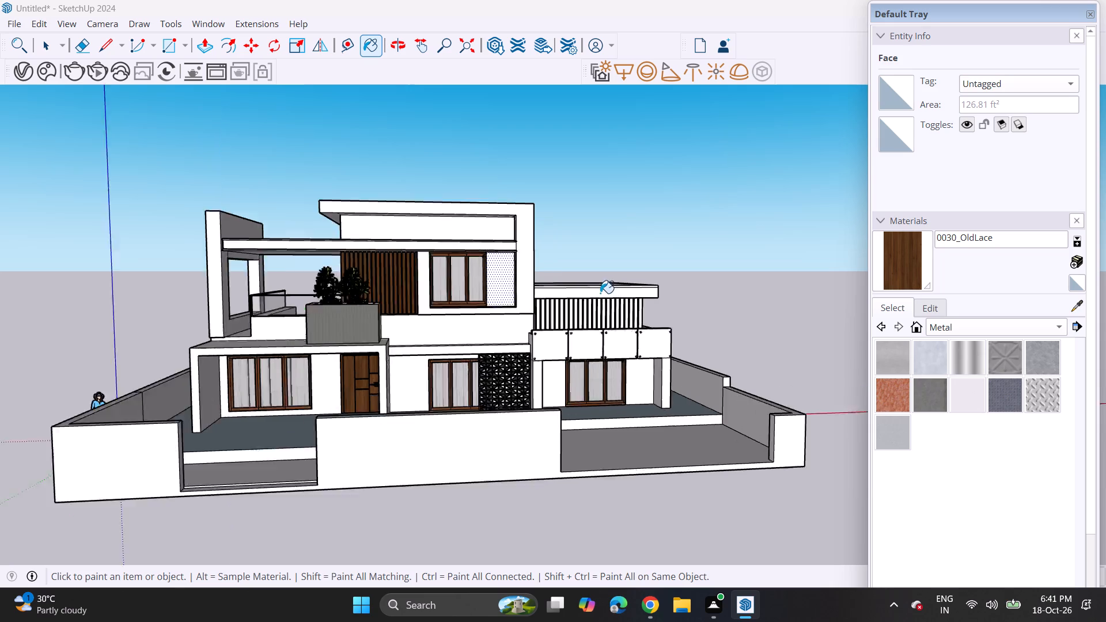
pyautogui.scroll(20, 600, 293)
pyautogui.scroll(1, 600, 293)
pyautogui.click(550, 344)
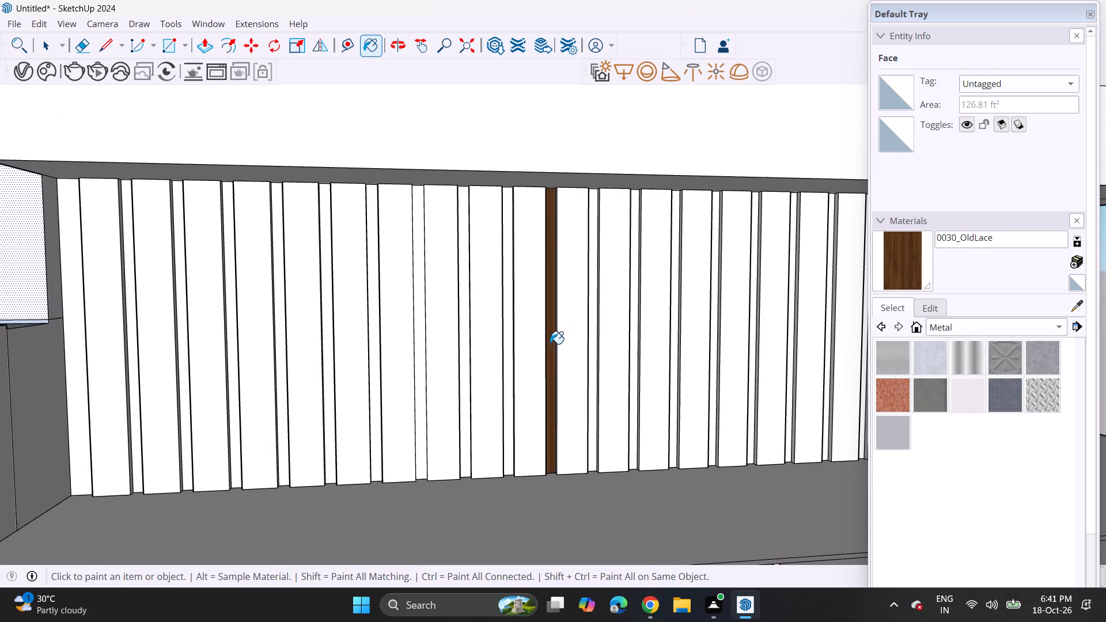
pyautogui.scroll(3, 144, 309)
pyautogui.scroll(3, 1, 317)
pyautogui.click(59, 334)
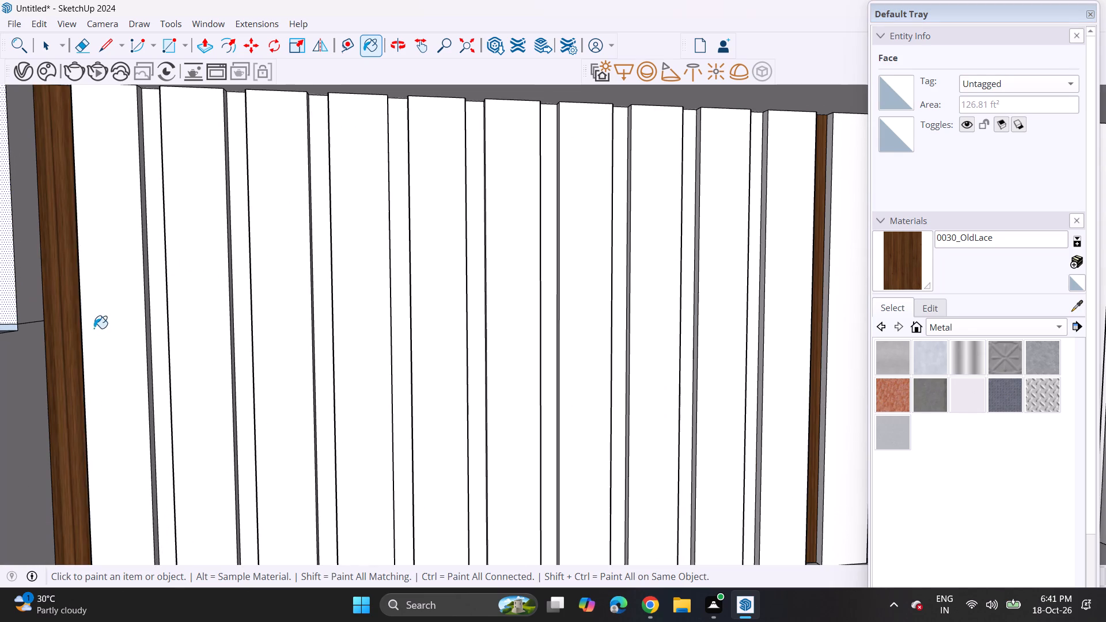
pyautogui.click(94, 328)
pyautogui.click(152, 319)
pyautogui.click(179, 321)
pyautogui.click(241, 324)
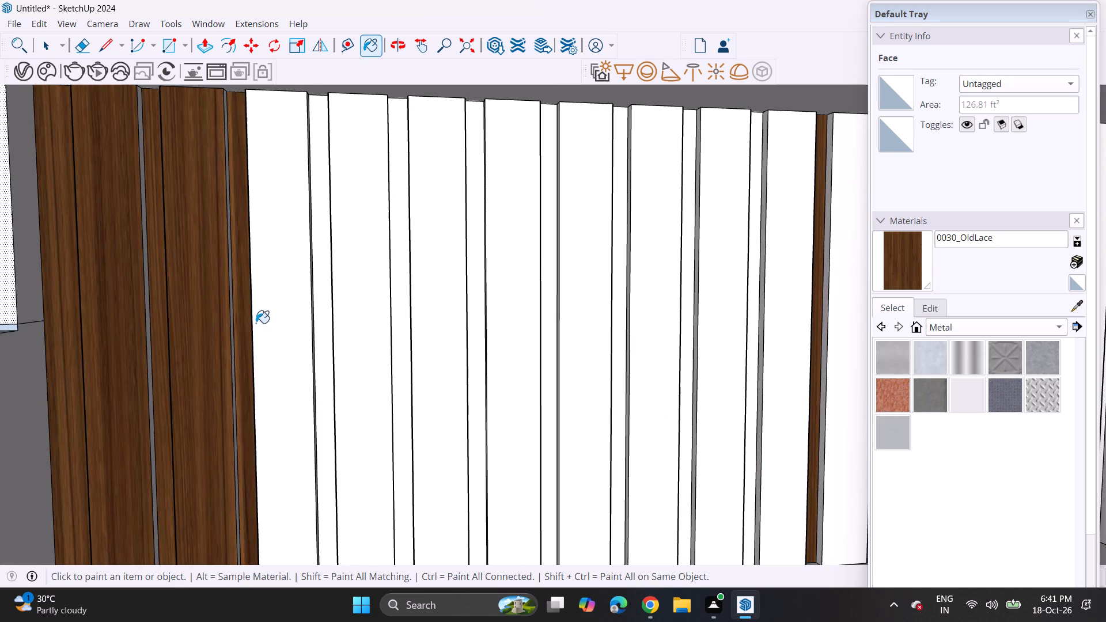
pyautogui.moveTo(264, 322); pyautogui.dragTo(278, 320)
pyautogui.click(323, 316)
pyautogui.moveTo(341, 317); pyautogui.dragTo(360, 318)
pyautogui.moveTo(391, 318); pyautogui.dragTo(404, 320)
pyautogui.click(420, 320)
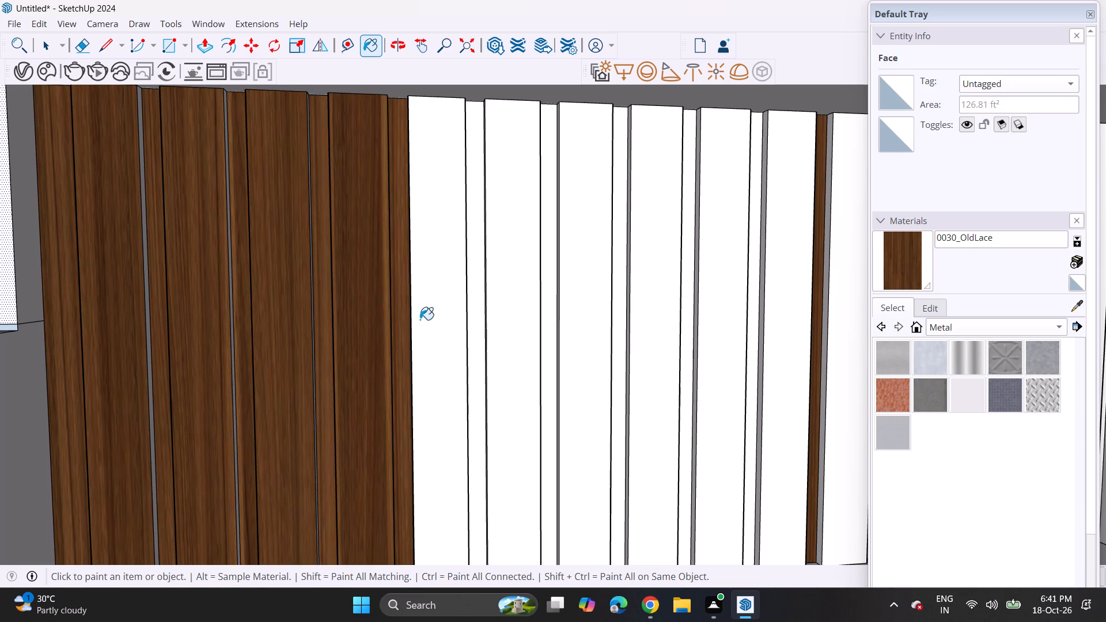
# Continue 0030_OldLace along the side wing's slat wall, from the fifth slat to the tenth.
pyautogui.click(454, 327)
pyautogui.moveTo(467, 336); pyautogui.dragTo(473, 340)
pyautogui.moveTo(479, 343); pyautogui.dragTo(490, 343)
pyautogui.moveTo(514, 339); pyautogui.dragTo(527, 338)
pyautogui.moveTo(551, 333); pyautogui.dragTo(563, 337)
pyautogui.moveTo(572, 338); pyautogui.dragTo(594, 341)
pyautogui.moveTo(617, 336); pyautogui.dragTo(630, 348)
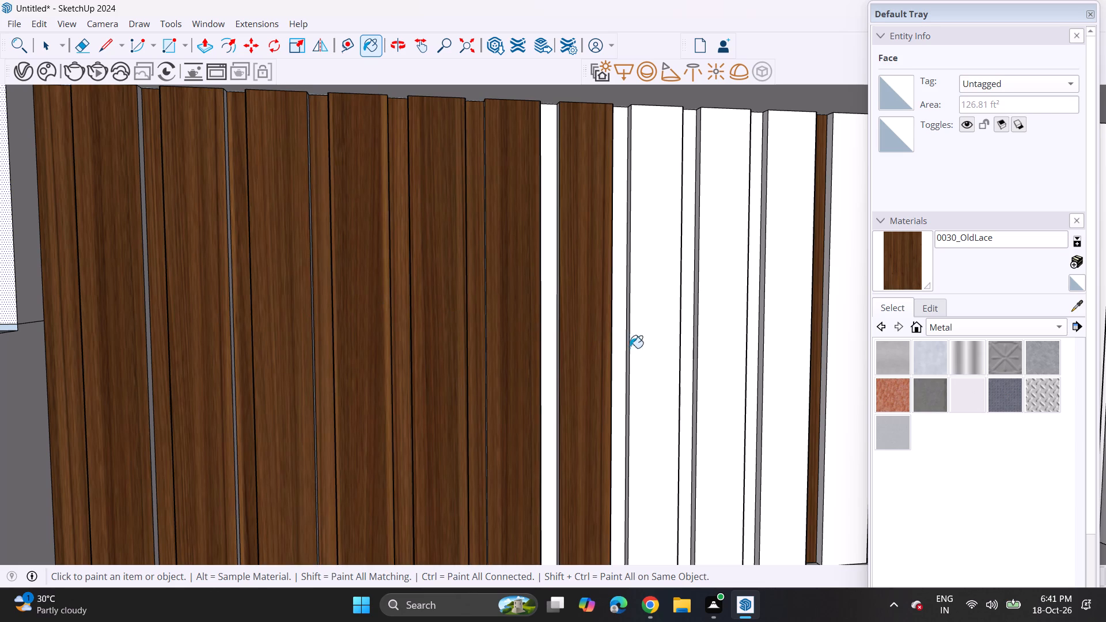
pyautogui.moveTo(630, 348); pyautogui.dragTo(639, 344)
pyautogui.moveTo(653, 346); pyautogui.dragTo(671, 352)
pyautogui.moveTo(685, 351); pyautogui.dragTo(714, 351)
pyautogui.moveTo(729, 348); pyautogui.dragTo(758, 357)
pyautogui.moveTo(774, 354); pyautogui.dragTo(794, 361)
pyautogui.moveTo(809, 365); pyautogui.dragTo(790, 386)
# Paint the skipped white strips between the side wing's first ten slats with 0030_OldLace.
pyautogui.click(756, 371)
pyautogui.moveTo(753, 378); pyautogui.dragTo(735, 384)
pyautogui.moveTo(716, 378); pyautogui.dragTo(708, 389)
pyautogui.click(698, 389)
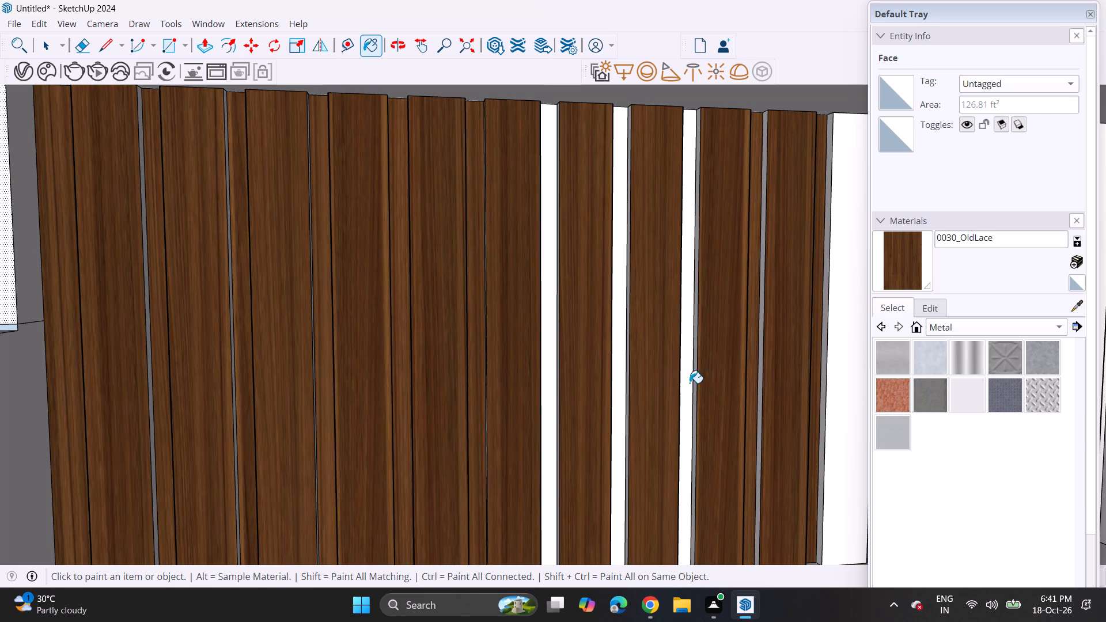
pyautogui.moveTo(687, 384); pyautogui.dragTo(679, 397)
pyautogui.moveTo(675, 387); pyautogui.dragTo(665, 389)
pyautogui.moveTo(646, 379); pyautogui.dragTo(635, 392)
pyautogui.moveTo(632, 391); pyautogui.dragTo(627, 398)
pyautogui.moveTo(601, 397); pyautogui.dragTo(601, 404)
pyautogui.moveTo(601, 396); pyautogui.dragTo(604, 404)
pyautogui.click(616, 387)
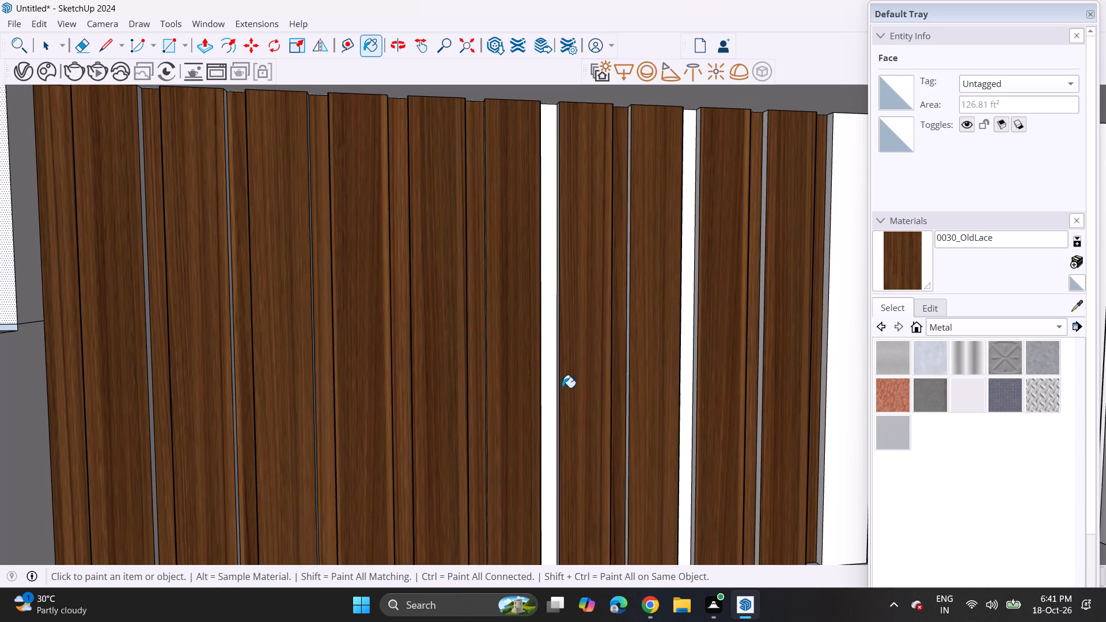
pyautogui.click(562, 388)
pyautogui.moveTo(560, 400); pyautogui.dragTo(558, 411)
pyautogui.moveTo(554, 399); pyautogui.dragTo(553, 408)
pyautogui.moveTo(538, 406); pyautogui.dragTo(536, 411)
pyautogui.moveTo(655, 380); pyautogui.dragTo(670, 376)
pyautogui.moveTo(703, 365); pyautogui.dragTo(704, 382)
pyautogui.moveTo(690, 385); pyautogui.dragTo(689, 392)
pyautogui.click(687, 388)
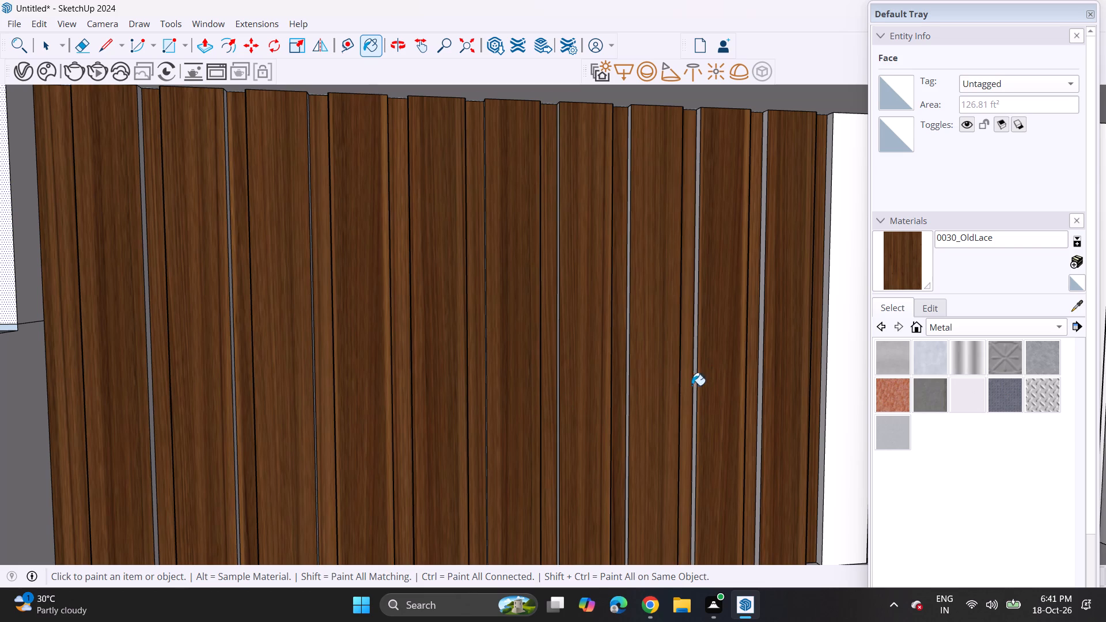
# Paint the next slats and strips beyond the tenth slat on the side wing's wall with 0030_OldLace.
pyautogui.scroll(-5, 672, 382)
pyautogui.keyDown('shift'); pyautogui.moveTo(675, 371); pyautogui.dragTo(196, 428, button='middle'); pyautogui.keyUp('shift')
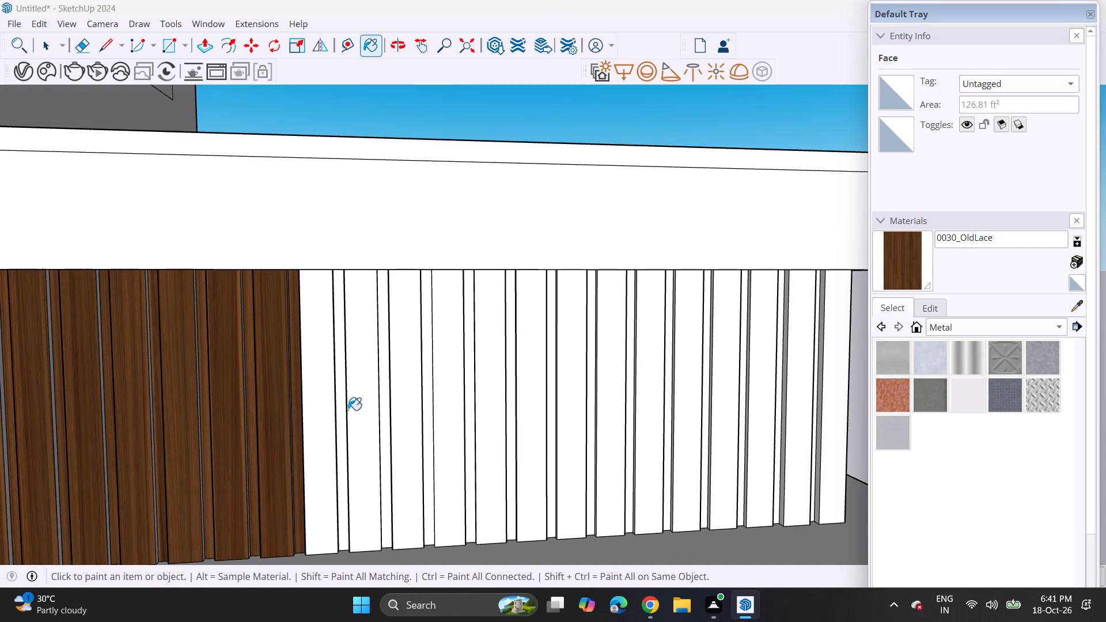
pyautogui.click(350, 414)
pyautogui.click(317, 413)
pyautogui.moveTo(319, 418); pyautogui.dragTo(327, 416)
pyautogui.click(334, 415)
pyautogui.moveTo(335, 416); pyautogui.dragTo(344, 419)
pyautogui.click(346, 417)
pyautogui.moveTo(352, 415); pyautogui.dragTo(361, 410)
pyautogui.moveTo(373, 401); pyautogui.dragTo(400, 411)
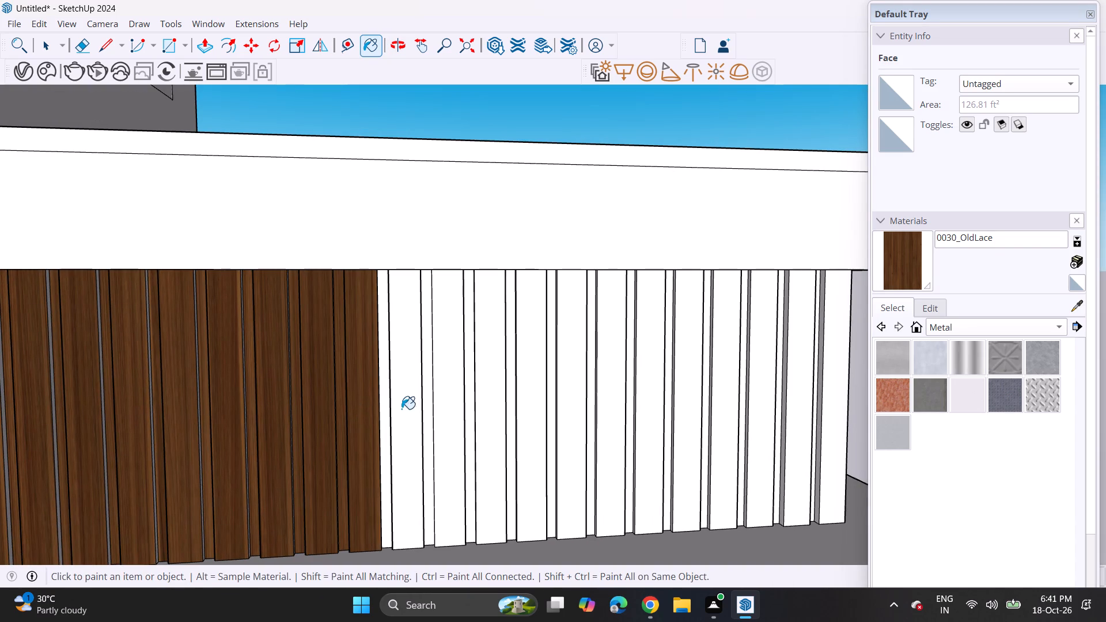
pyautogui.moveTo(402, 411); pyautogui.dragTo(408, 419)
pyautogui.moveTo(419, 402); pyautogui.dragTo(423, 426)
pyautogui.moveTo(442, 404); pyautogui.dragTo(449, 418)
pyautogui.moveTo(452, 408); pyautogui.dragTo(472, 407)
pyautogui.moveTo(512, 396); pyautogui.dragTo(520, 412)
pyautogui.moveTo(525, 409); pyautogui.dragTo(541, 405)
pyautogui.moveTo(571, 388); pyautogui.dragTo(593, 397)
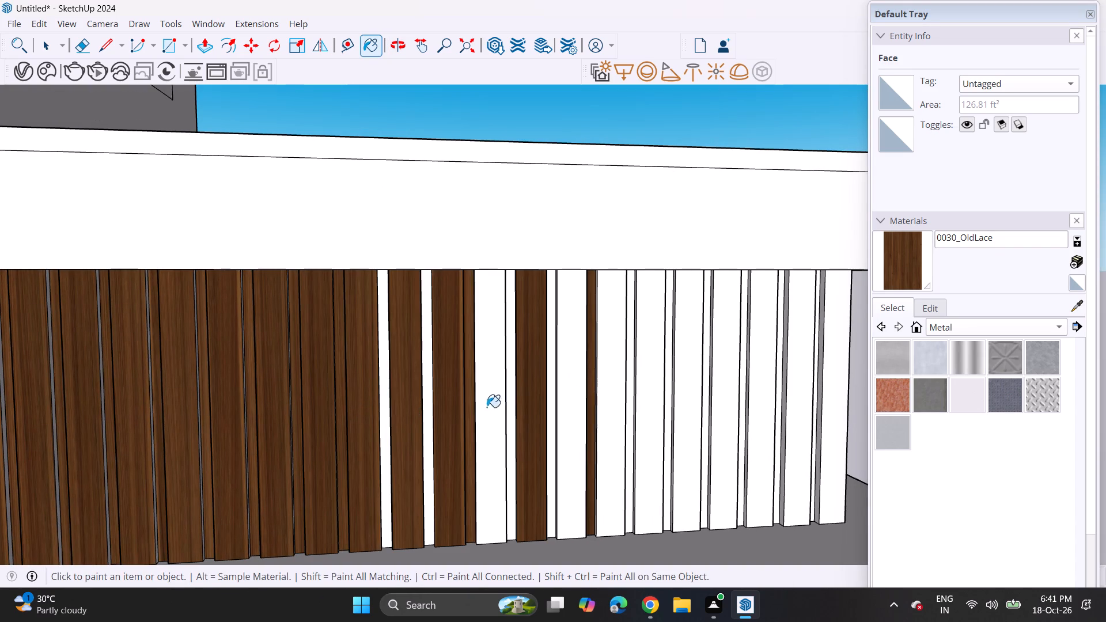
# Paint the skipped white slat and strips in the middle of the side wing's slat wall with 0030_OldLace.
pyautogui.click(385, 433)
pyautogui.moveTo(428, 420); pyautogui.dragTo(437, 420)
pyautogui.click(431, 428)
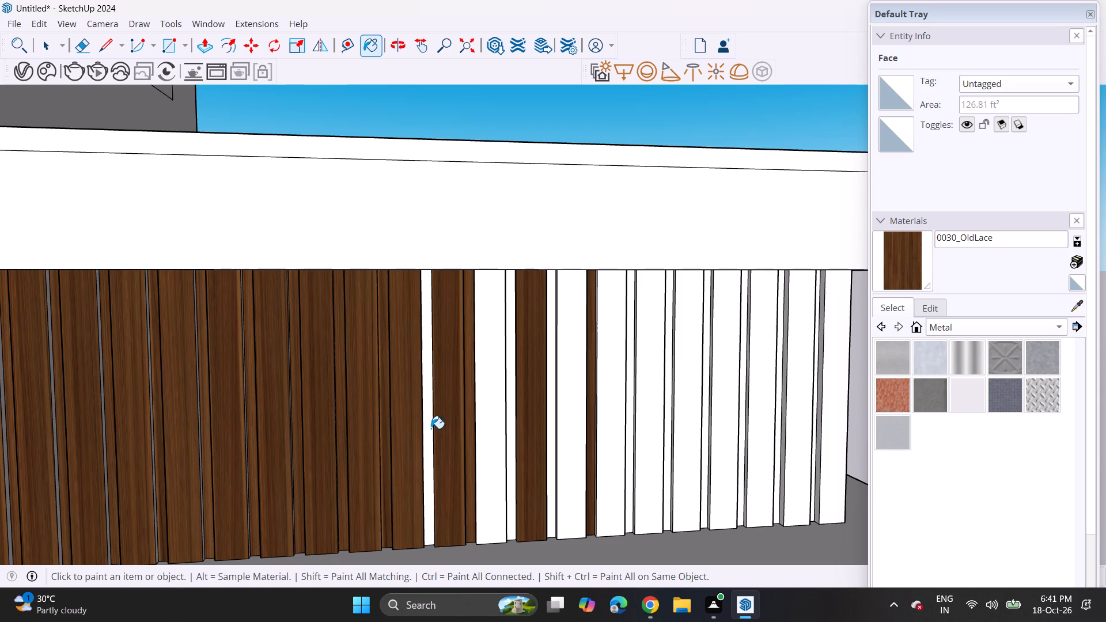
pyautogui.click(494, 417)
pyautogui.moveTo(536, 400); pyautogui.dragTo(525, 415)
pyautogui.moveTo(498, 420); pyautogui.dragTo(514, 420)
pyautogui.moveTo(518, 419); pyautogui.dragTo(518, 428)
pyautogui.moveTo(546, 401); pyautogui.dragTo(550, 411)
pyautogui.moveTo(563, 409); pyautogui.dragTo(565, 419)
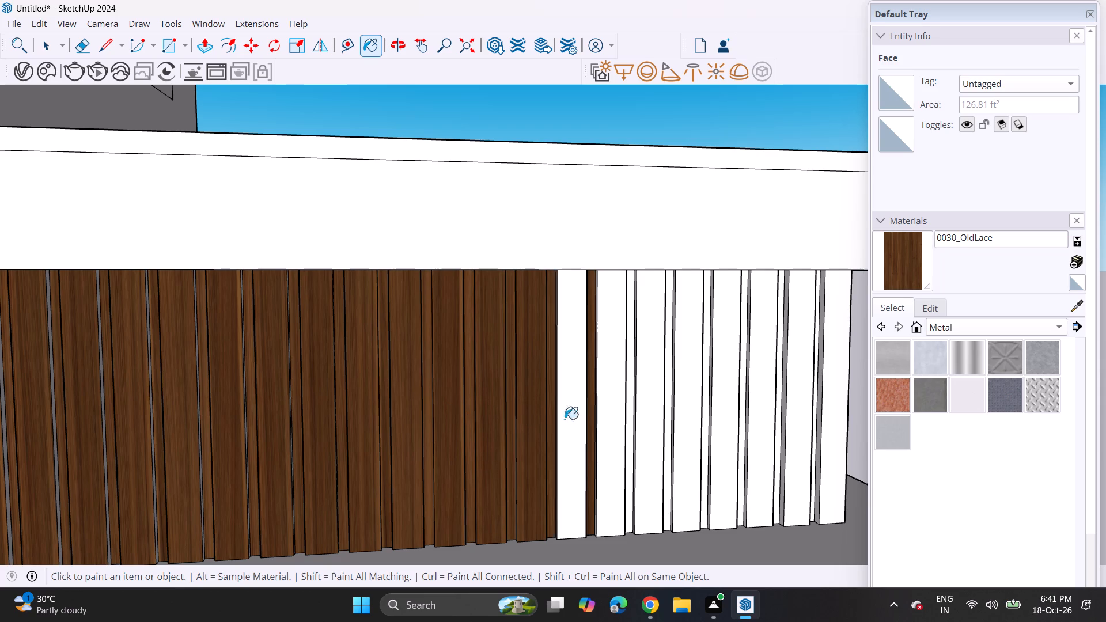
# Paint the next five white slats and their strips toward the far end of the side wing's wall with 0030_OldLace.
pyautogui.moveTo(565, 419); pyautogui.dragTo(576, 412)
pyautogui.moveTo(585, 408); pyautogui.dragTo(588, 420)
pyautogui.moveTo(599, 402); pyautogui.dragTo(605, 412)
pyautogui.moveTo(608, 417); pyautogui.dragTo(626, 417)
pyautogui.moveTo(637, 407); pyautogui.dragTo(645, 421)
pyautogui.moveTo(655, 408); pyautogui.dragTo(639, 428)
pyautogui.moveTo(635, 416); pyautogui.dragTo(630, 427)
pyautogui.moveTo(627, 422); pyautogui.dragTo(648, 411)
pyautogui.moveTo(664, 399); pyautogui.dragTo(687, 394)
pyautogui.moveTo(691, 385); pyautogui.dragTo(693, 391)
pyautogui.moveTo(695, 390); pyautogui.dragTo(673, 420)
pyautogui.moveTo(666, 404); pyautogui.dragTo(667, 415)
pyautogui.moveTo(668, 406); pyautogui.dragTo(688, 414)
pyautogui.moveTo(709, 375); pyautogui.dragTo(713, 380)
pyautogui.moveTo(713, 378); pyautogui.dragTo(725, 382)
pyautogui.moveTo(711, 395); pyautogui.dragTo(709, 401)
pyautogui.moveTo(708, 393); pyautogui.dragTo(707, 404)
pyautogui.moveTo(702, 399); pyautogui.dragTo(700, 407)
# Paint the last three slats and their remaining strips and side faces at the wall's far end with 0030_OldLace.
pyautogui.moveTo(737, 373); pyautogui.dragTo(741, 380)
pyautogui.moveTo(737, 371); pyautogui.dragTo(747, 385)
pyautogui.moveTo(760, 368); pyautogui.dragTo(759, 399)
pyautogui.moveTo(761, 367); pyautogui.dragTo(759, 377)
pyautogui.moveTo(770, 366); pyautogui.dragTo(787, 370)
pyautogui.moveTo(792, 375); pyautogui.dragTo(795, 398)
pyautogui.moveTo(796, 372); pyautogui.dragTo(787, 397)
pyautogui.moveTo(777, 377); pyautogui.dragTo(782, 389)
pyautogui.moveTo(788, 378); pyautogui.dragTo(786, 393)
pyautogui.moveTo(777, 382); pyautogui.dragTo(778, 391)
pyautogui.moveTo(777, 387); pyautogui.dragTo(785, 390)
pyautogui.moveTo(803, 381); pyautogui.dragTo(817, 387)
pyautogui.moveTo(820, 379); pyautogui.dragTo(824, 389)
pyautogui.moveTo(831, 382); pyautogui.dragTo(833, 390)
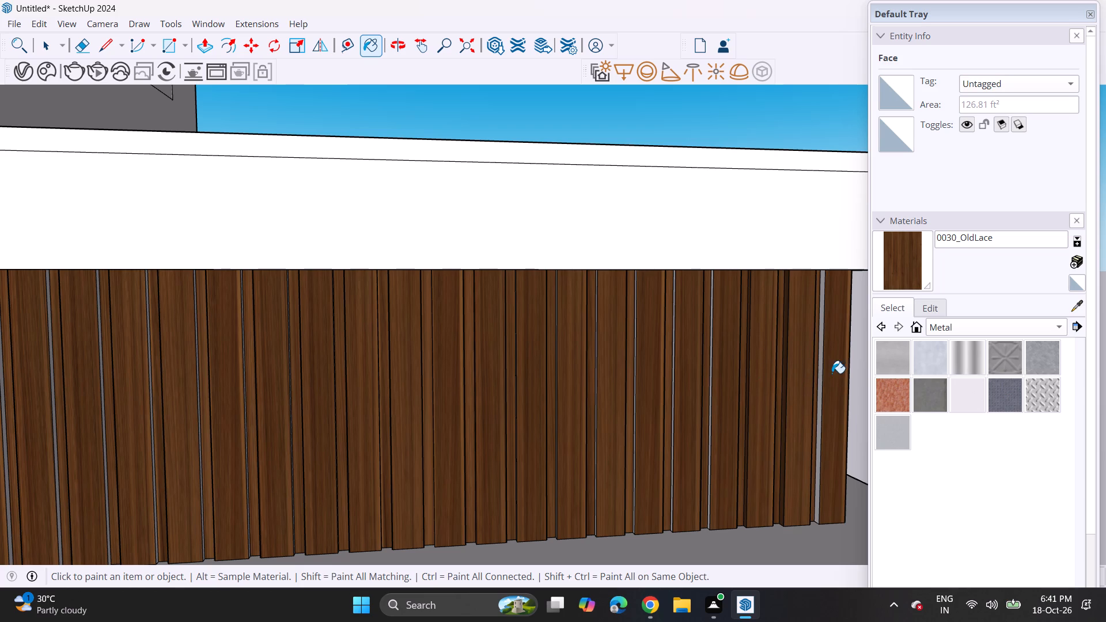
pyautogui.click(823, 378)
pyautogui.click(820, 375)
# Open the ground-floor jali screen component for editing and apply 0030_OldLace to the whole screen object inside it.
pyautogui.scroll(-5, 730, 402)
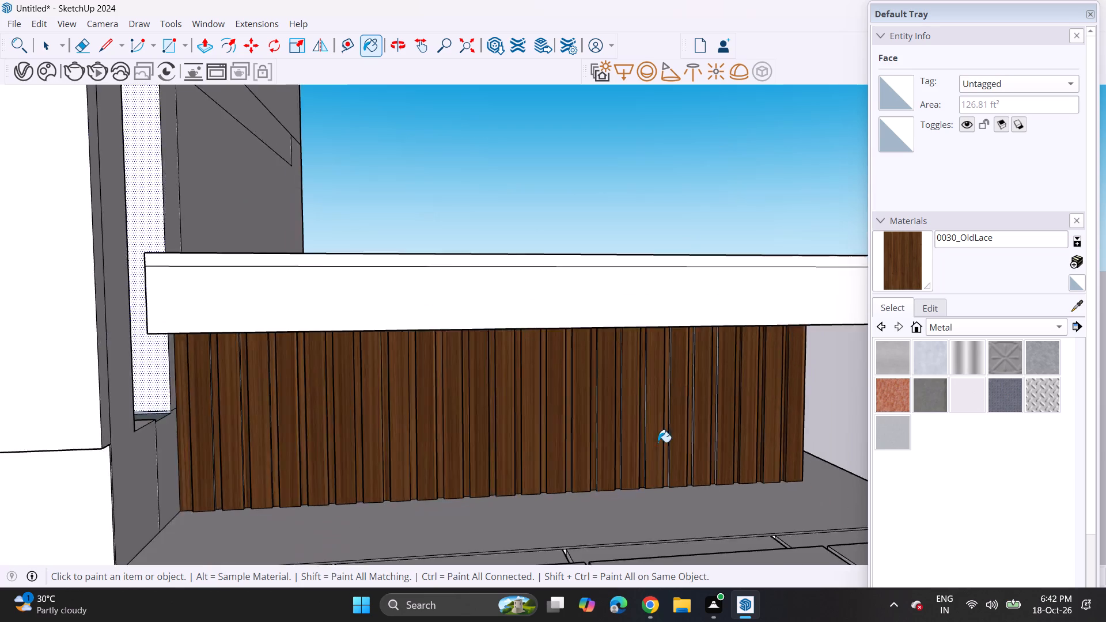
pyautogui.scroll(-8, 658, 442)
pyautogui.moveTo(652, 456); pyautogui.dragTo(615, 351, button='middle')
pyautogui.scroll(-4, 624, 359)
pyautogui.keyDown('shift'); pyautogui.moveTo(612, 404); pyautogui.dragTo(743, 327, button='middle'); pyautogui.keyUp('shift')
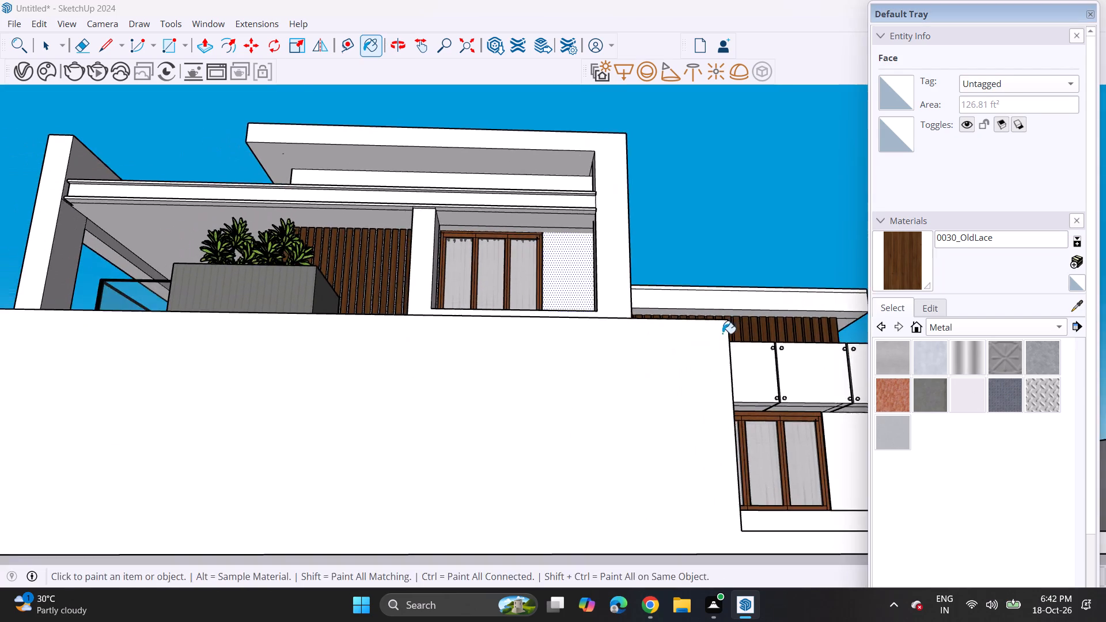
pyautogui.moveTo(713, 347); pyautogui.dragTo(694, 403, button='middle')
pyautogui.scroll(-4, 601, 416)
pyautogui.keyDown('shift'); pyautogui.moveTo(595, 357); pyautogui.dragTo(665, 356, button='middle'); pyautogui.keyUp('shift')
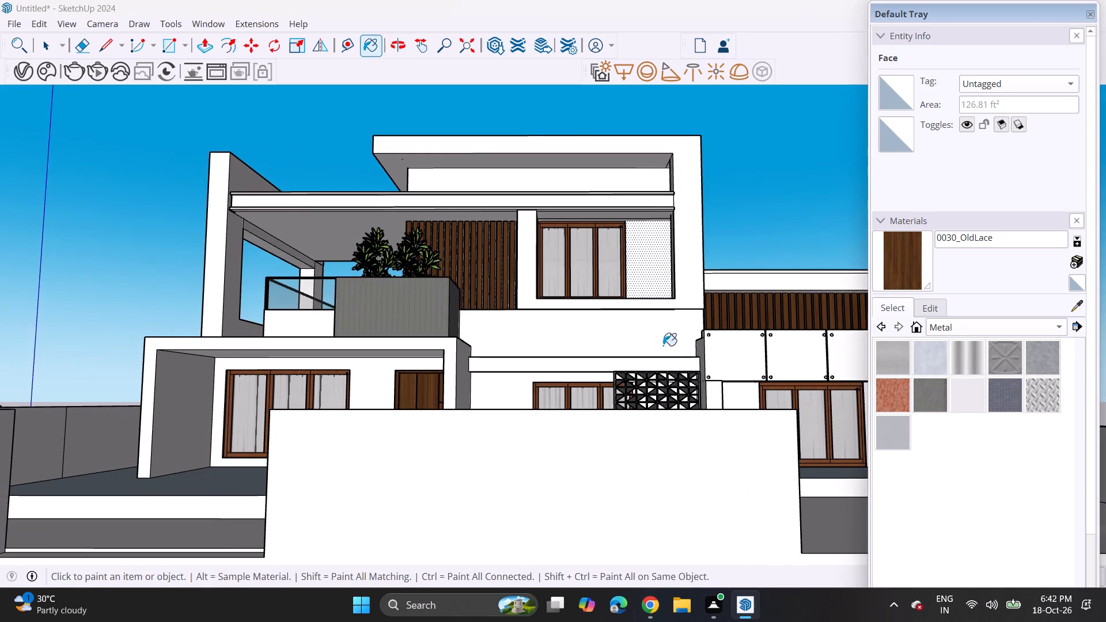
pyautogui.moveTo(658, 351); pyautogui.dragTo(653, 408, button='middle')
pyautogui.scroll(16, 656, 408)
pyautogui.press('space')
pyautogui.click(641, 384)
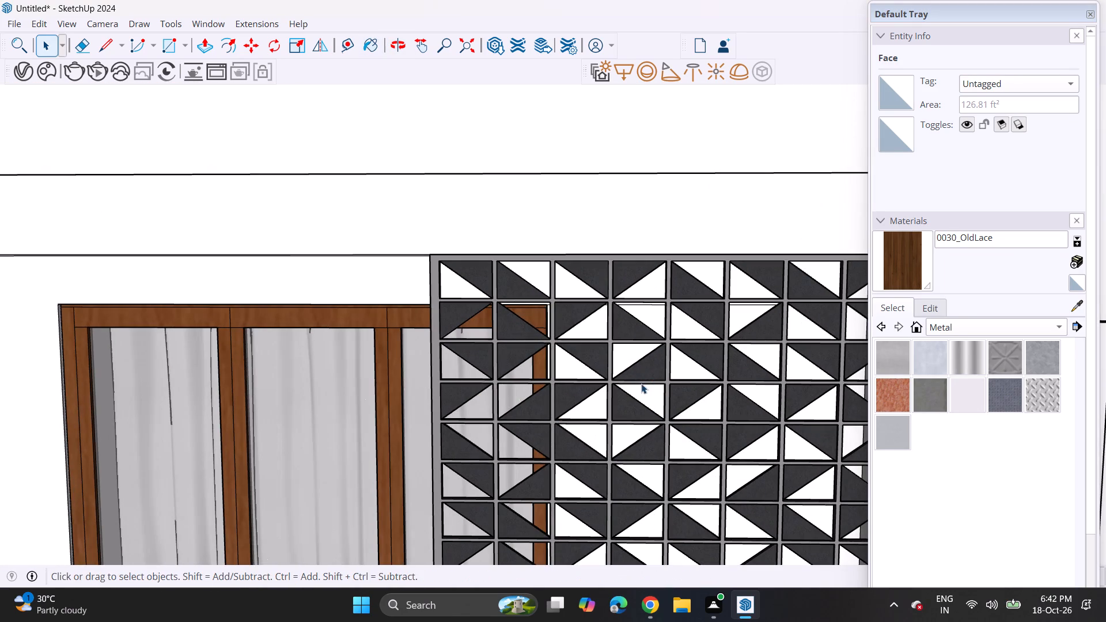
pyautogui.rightClick(656, 366)
pyautogui.click(721, 78)
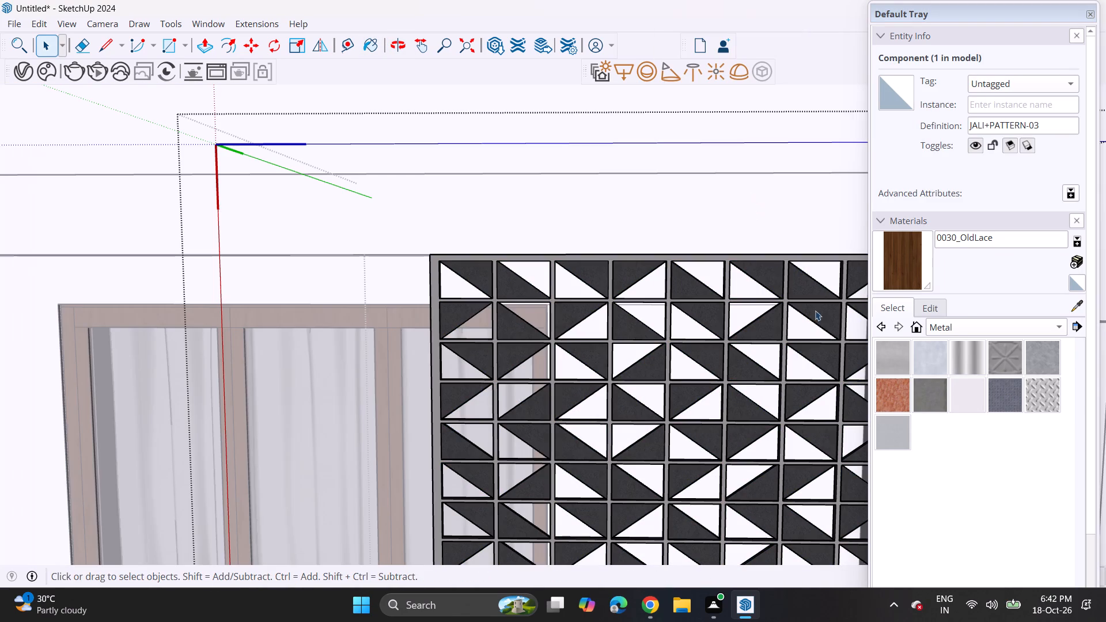
pyautogui.click(898, 255)
pyautogui.click(703, 317)
# Open the nested 415.dwg component of the jali screen for editing to reach its individual faces.
pyautogui.scroll(5, 715, 312)
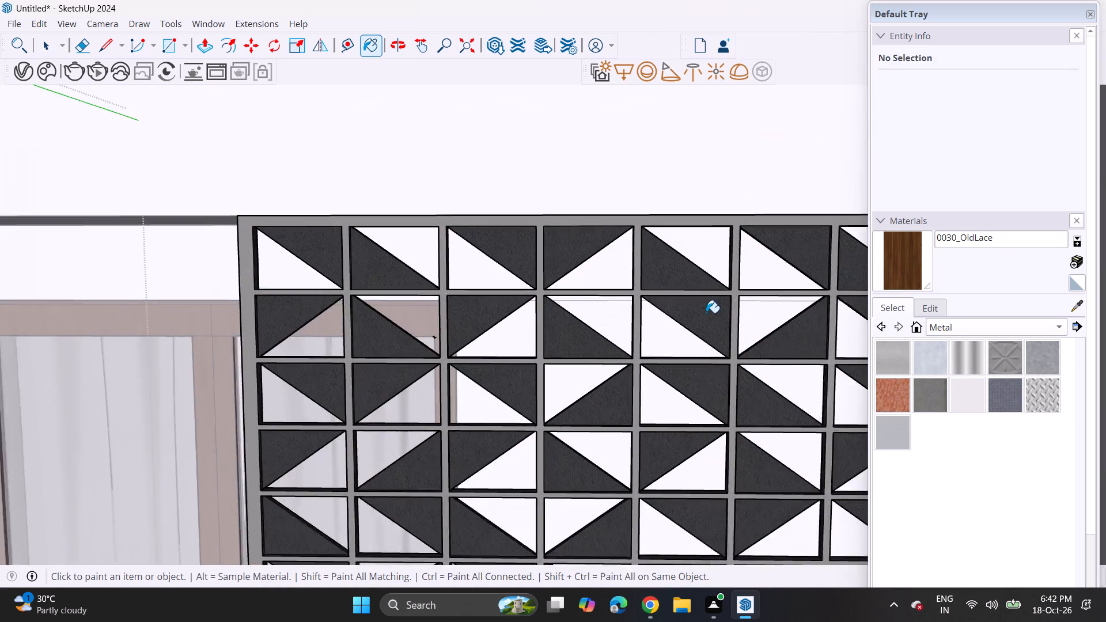
pyautogui.scroll(5, 706, 313)
pyautogui.press('space')
pyautogui.click(694, 317)
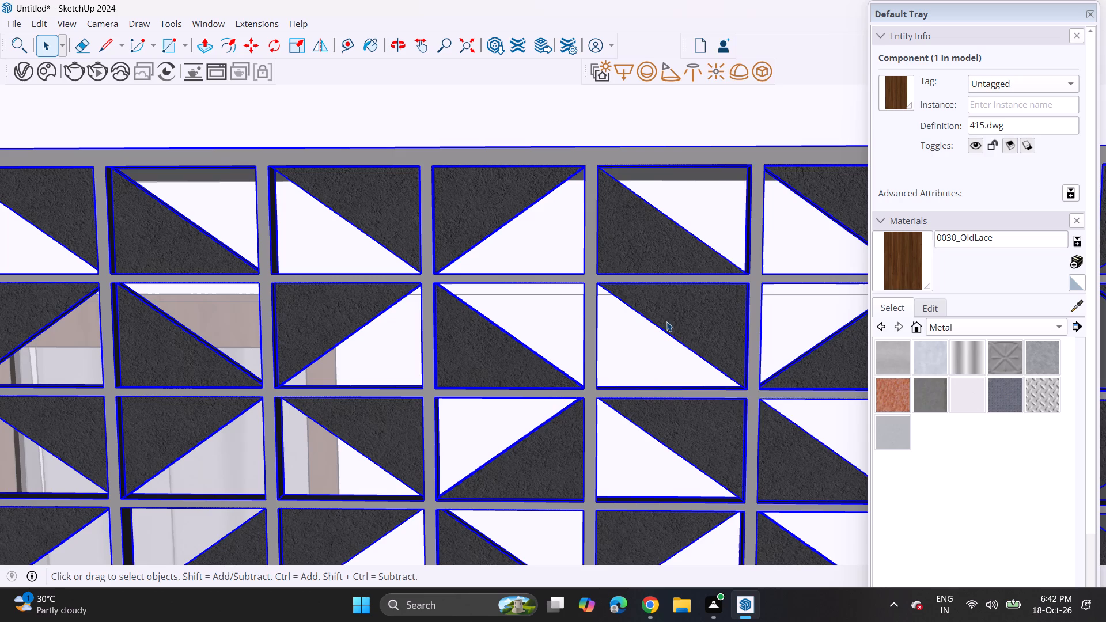
pyautogui.rightClick(692, 300)
pyautogui.rightClick(780, 80)
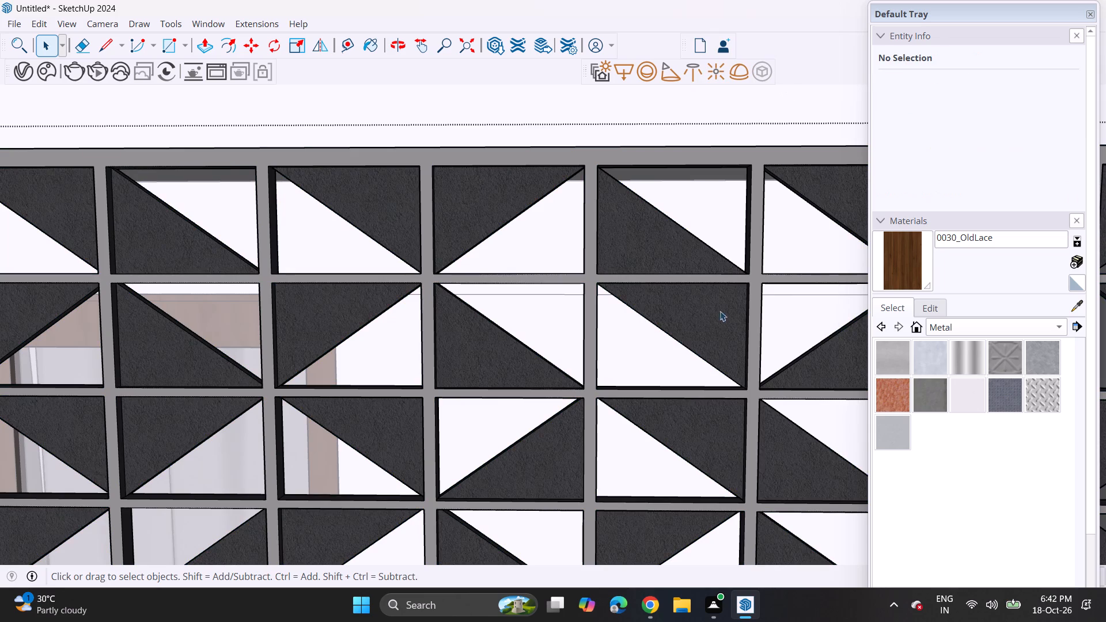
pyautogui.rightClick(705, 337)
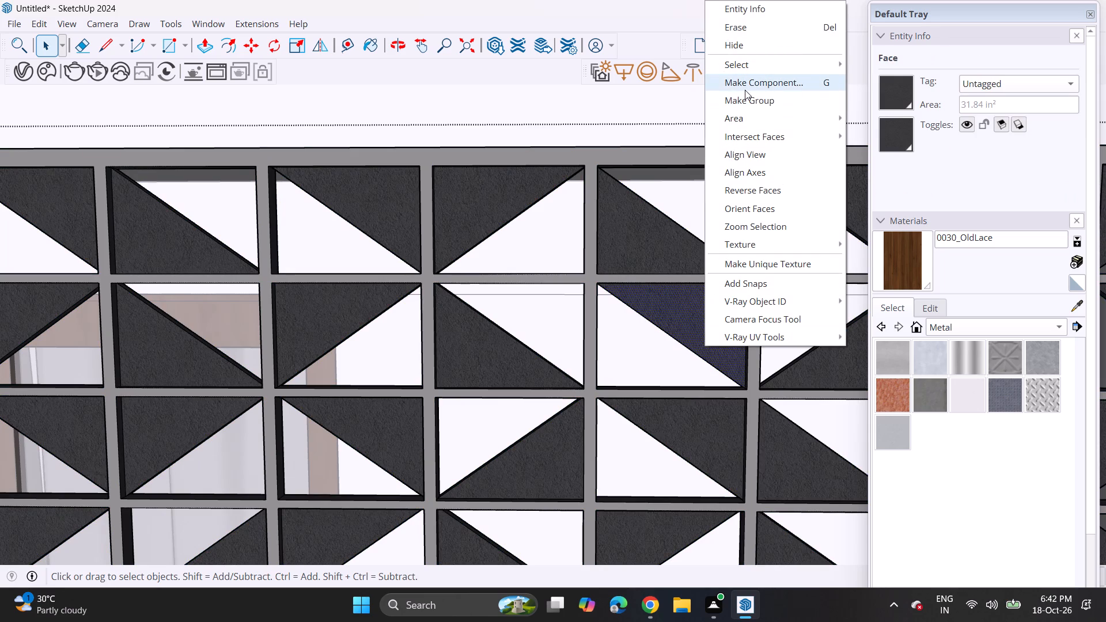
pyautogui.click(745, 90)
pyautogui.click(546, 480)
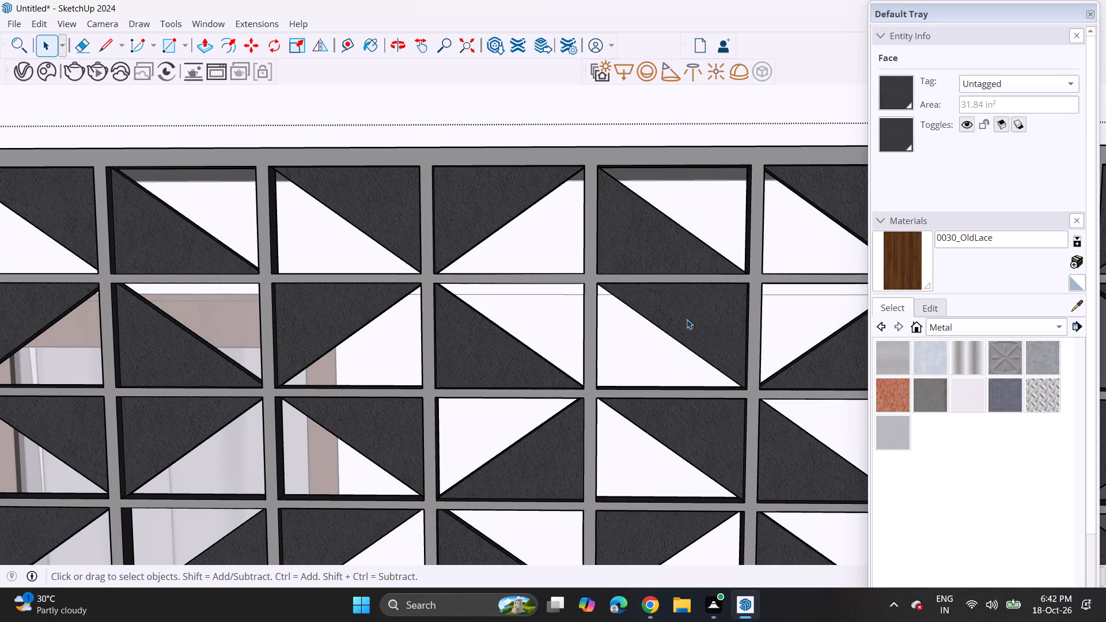
# Paint the jali's grid frame and the triangles in columns three to five of the top two rows with 0030_OldLace.
pyautogui.click(691, 303)
pyautogui.click(903, 260)
pyautogui.click(717, 314)
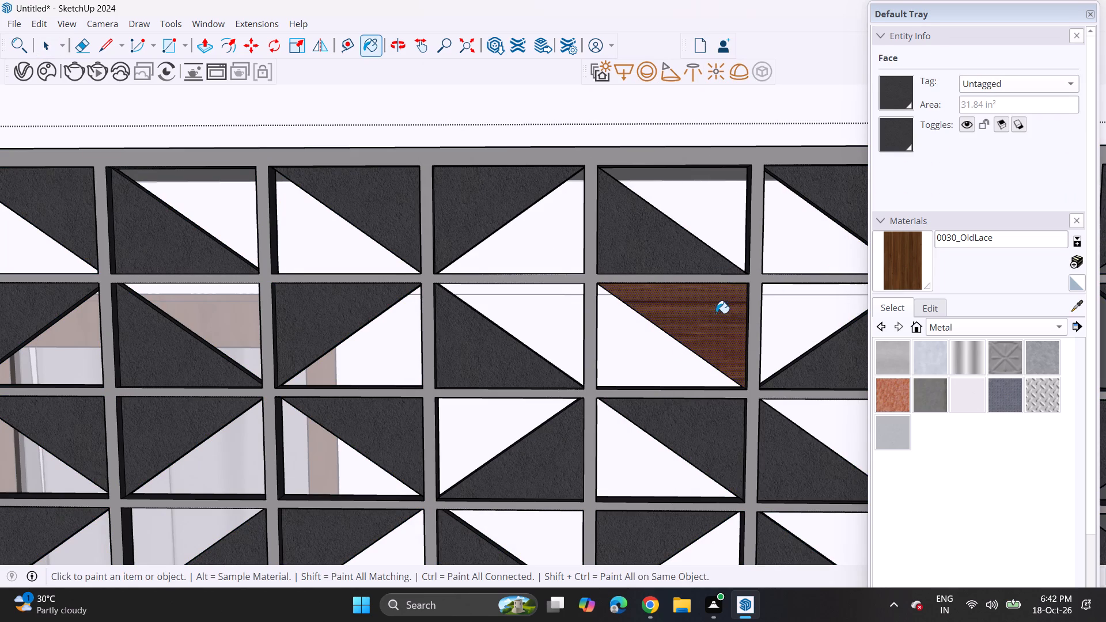
pyautogui.click(710, 259)
pyautogui.click(477, 200)
pyautogui.click(453, 325)
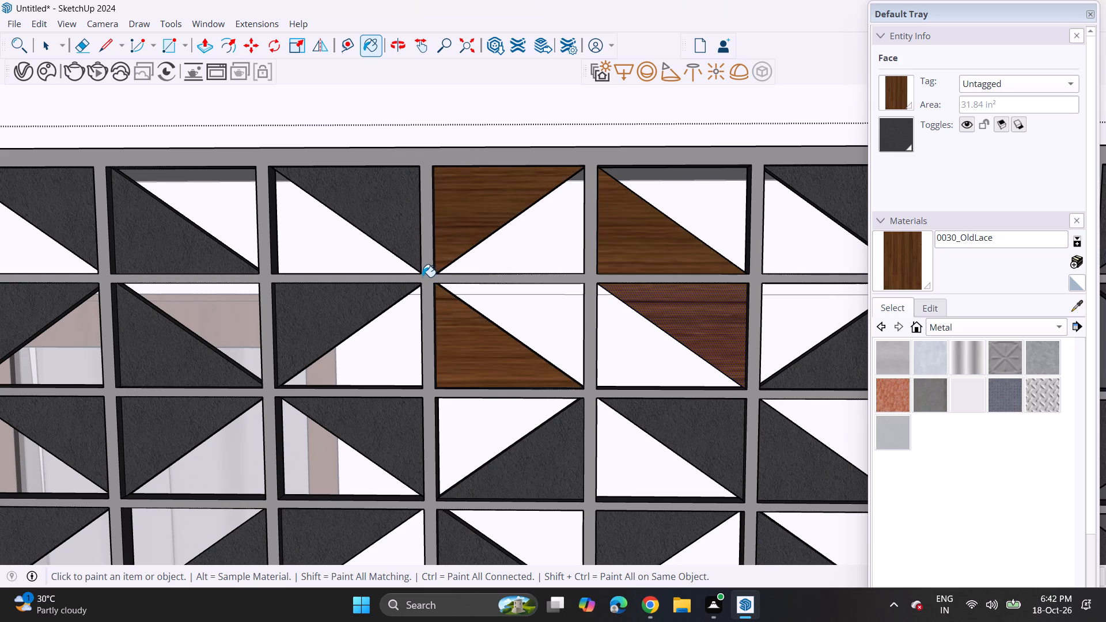
pyautogui.click(426, 278)
pyautogui.click(367, 234)
pyautogui.click(351, 328)
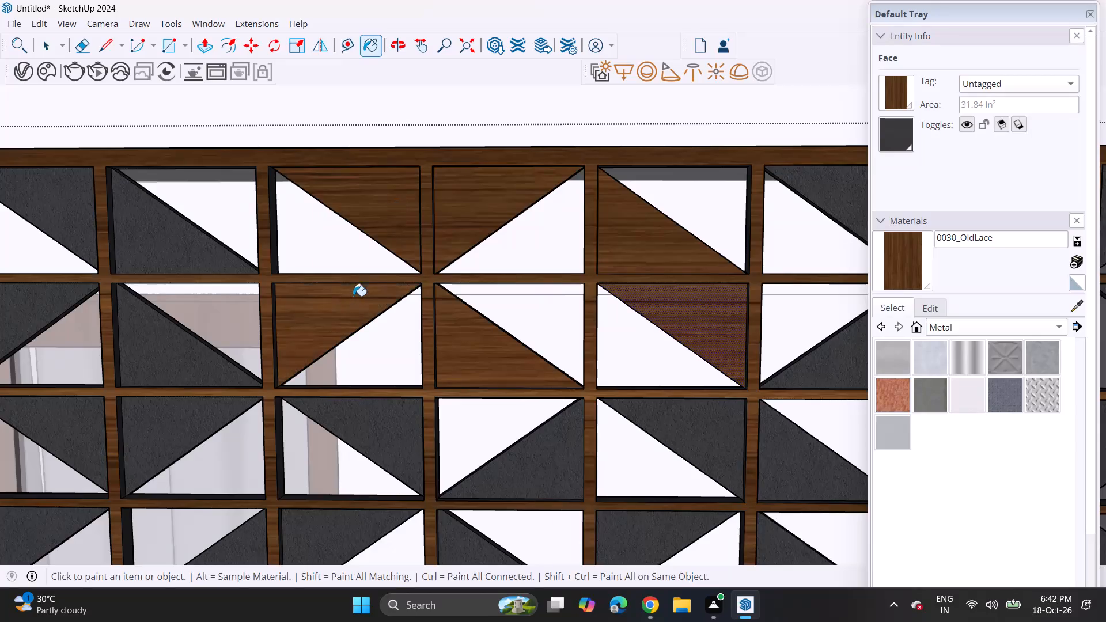
# Paint the jali triangles in columns six to eight of the top two rows and the last two columns of rows three and four with 0030_OldLace.
pyautogui.scroll(-6, 365, 297)
pyautogui.scroll(-4, 726, 302)
pyautogui.click(793, 270)
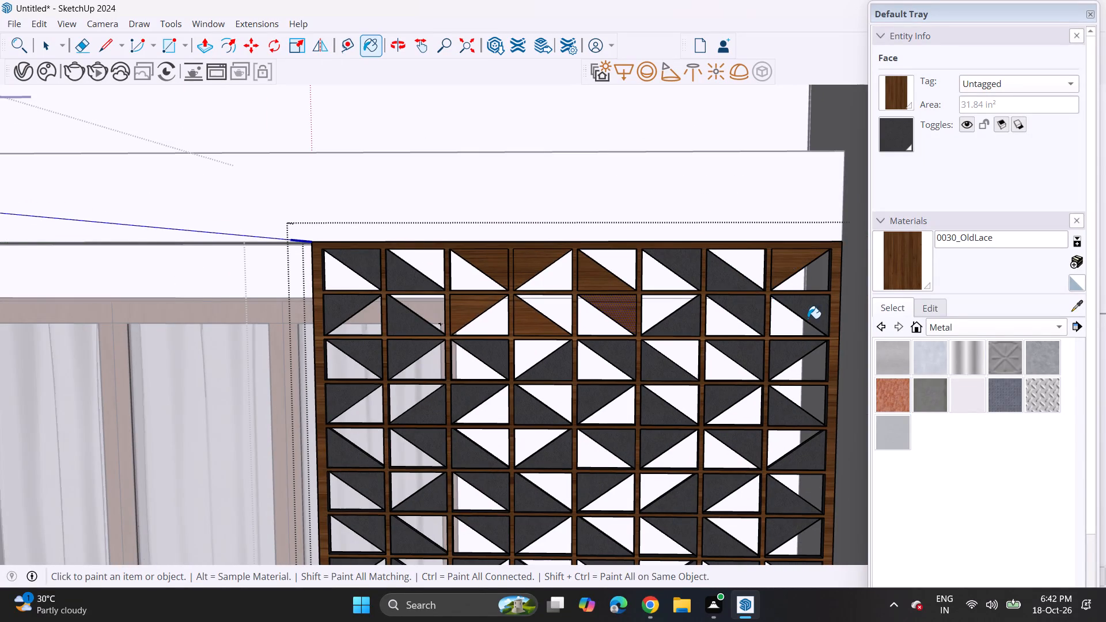
pyautogui.click(808, 318)
pyautogui.scroll(4, 799, 332)
pyautogui.click(785, 359)
pyautogui.click(702, 279)
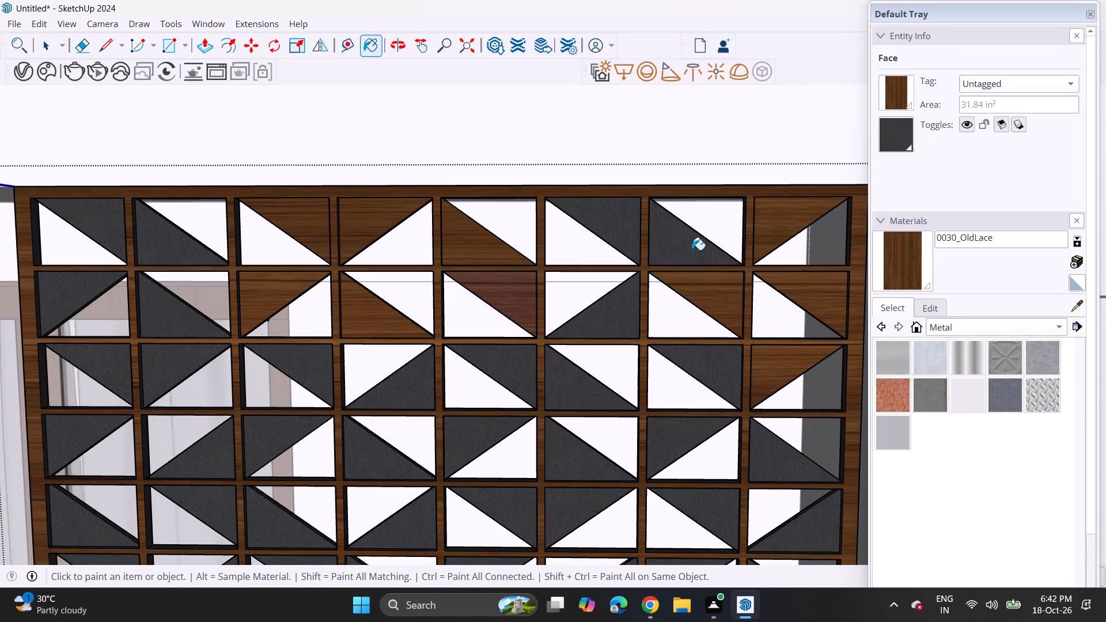
pyautogui.click(692, 250)
pyautogui.click(637, 223)
pyautogui.click(614, 316)
pyautogui.click(695, 358)
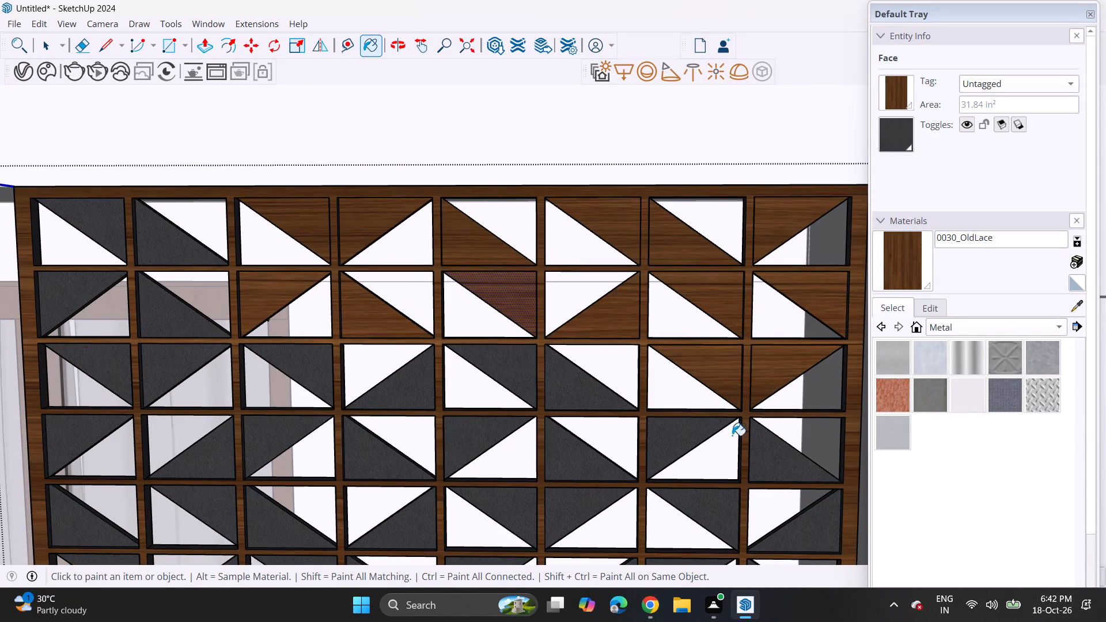
pyautogui.click(757, 453)
pyautogui.click(694, 441)
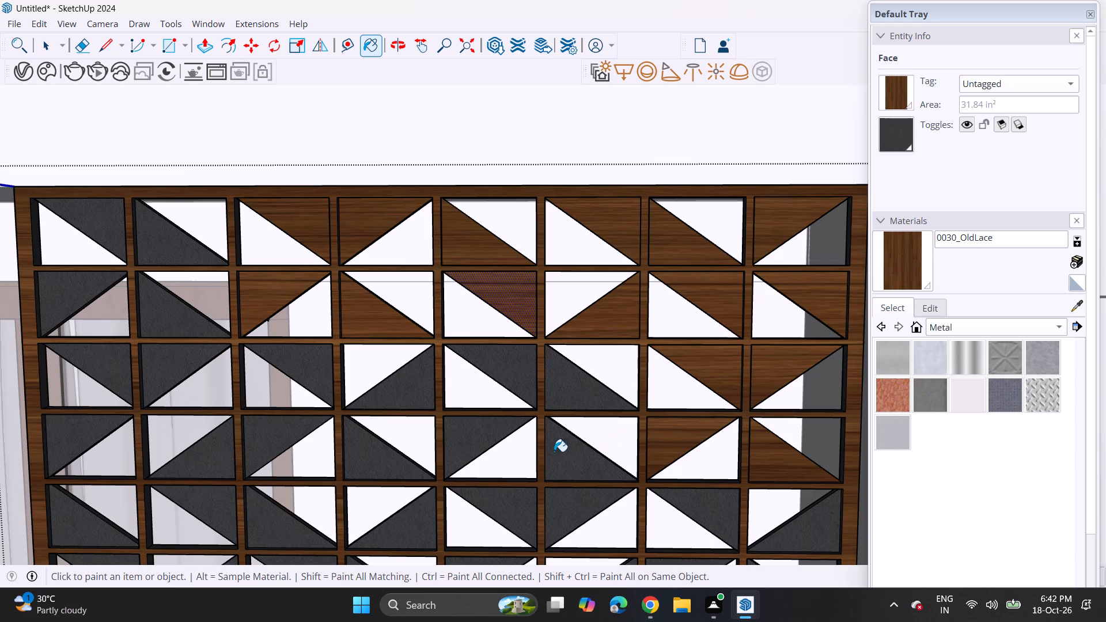
# Paint the dark jali triangles in the middle columns, four to six, of rows three to five with 0030_OldLace.
pyautogui.click(554, 452)
pyautogui.click(541, 384)
pyautogui.click(489, 367)
pyautogui.click(546, 376)
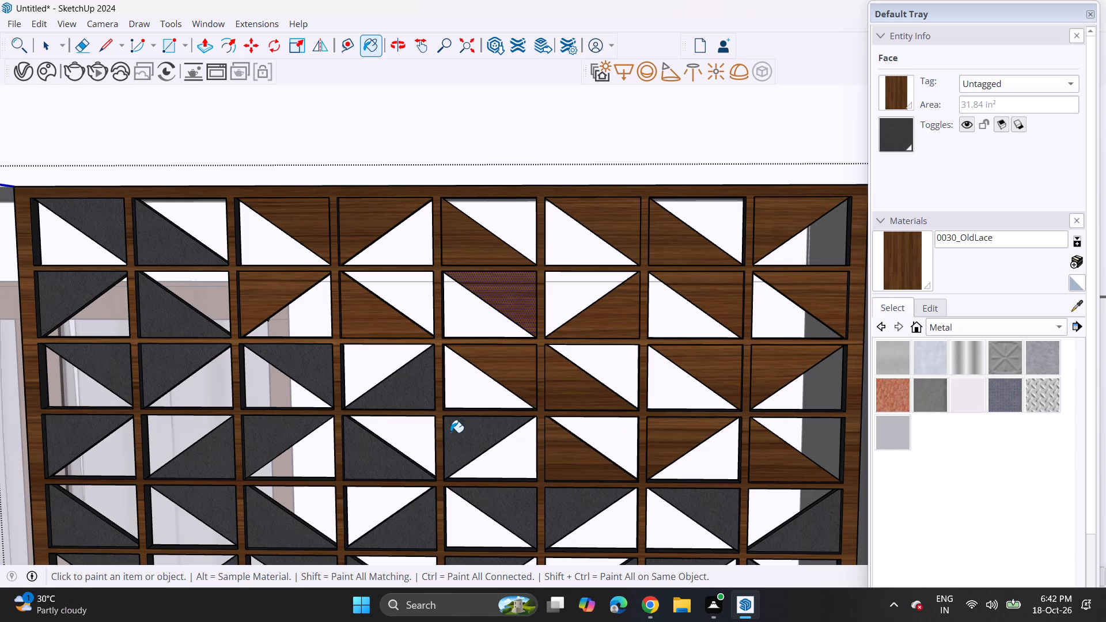
pyautogui.click(450, 433)
pyautogui.click(512, 488)
pyautogui.click(567, 509)
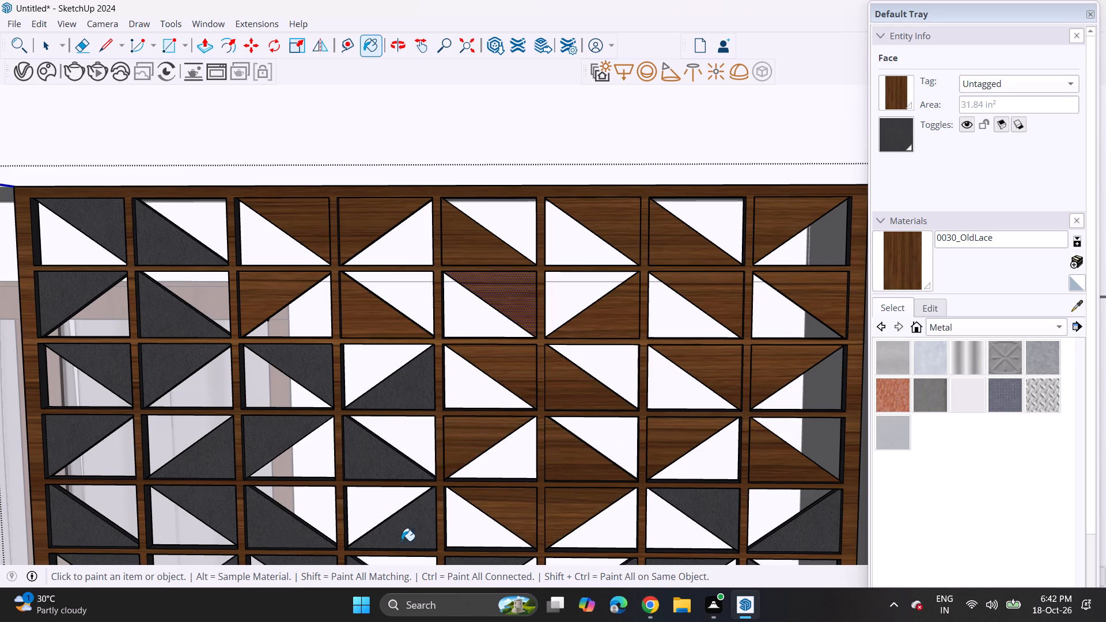
pyautogui.click(402, 541)
pyautogui.click(383, 462)
pyautogui.click(389, 396)
# Paint the remaining dark triangles in the first three columns of the jali's top three rows with 0030_OldLace.
pyautogui.click(307, 351)
pyautogui.click(153, 321)
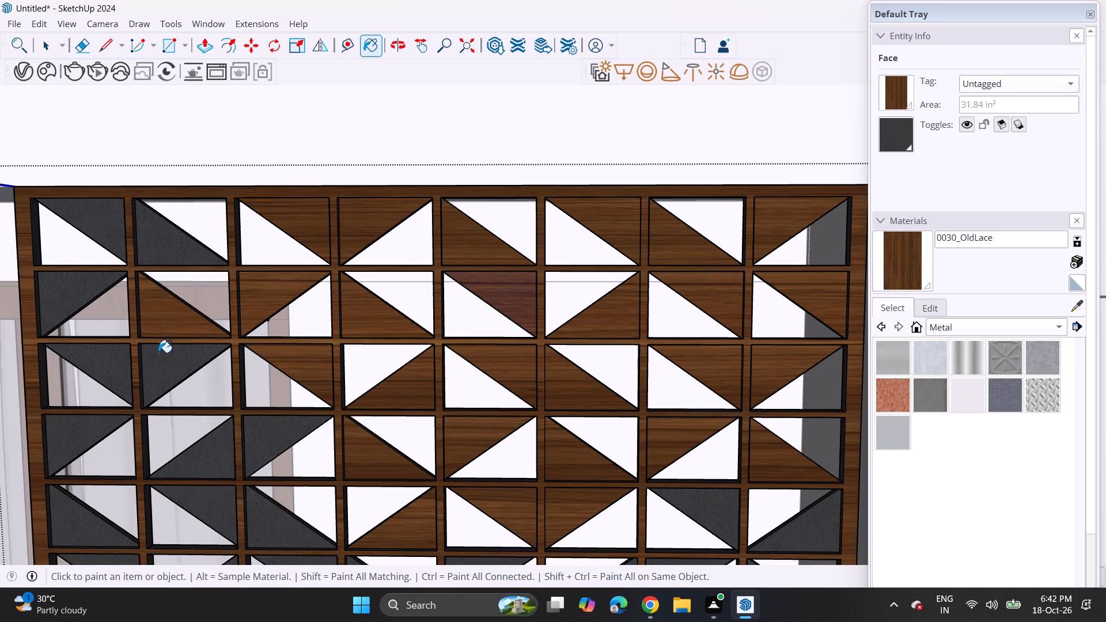
pyautogui.click(158, 352)
pyautogui.click(77, 354)
pyautogui.click(66, 274)
pyautogui.click(77, 247)
pyautogui.click(88, 232)
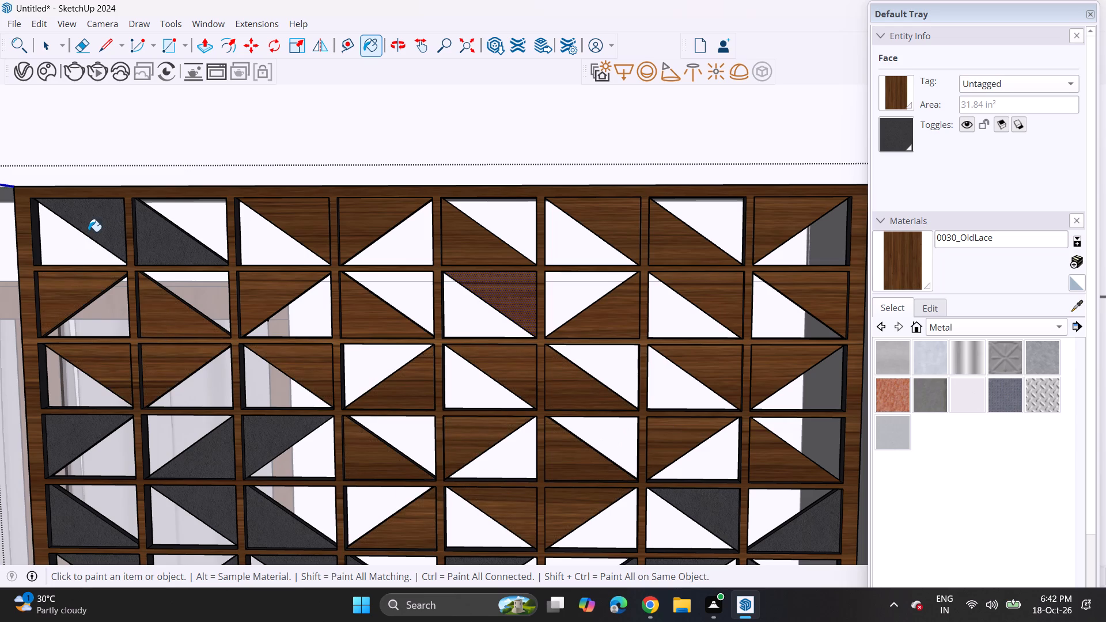
pyautogui.click(187, 242)
# Paint the last two triangles of the jali's fifth row and columns six to eight of rows six and seven with 0030_OldLace.
pyautogui.scroll(-6, 191, 303)
pyautogui.moveTo(269, 349); pyautogui.dragTo(354, 214, button='middle')
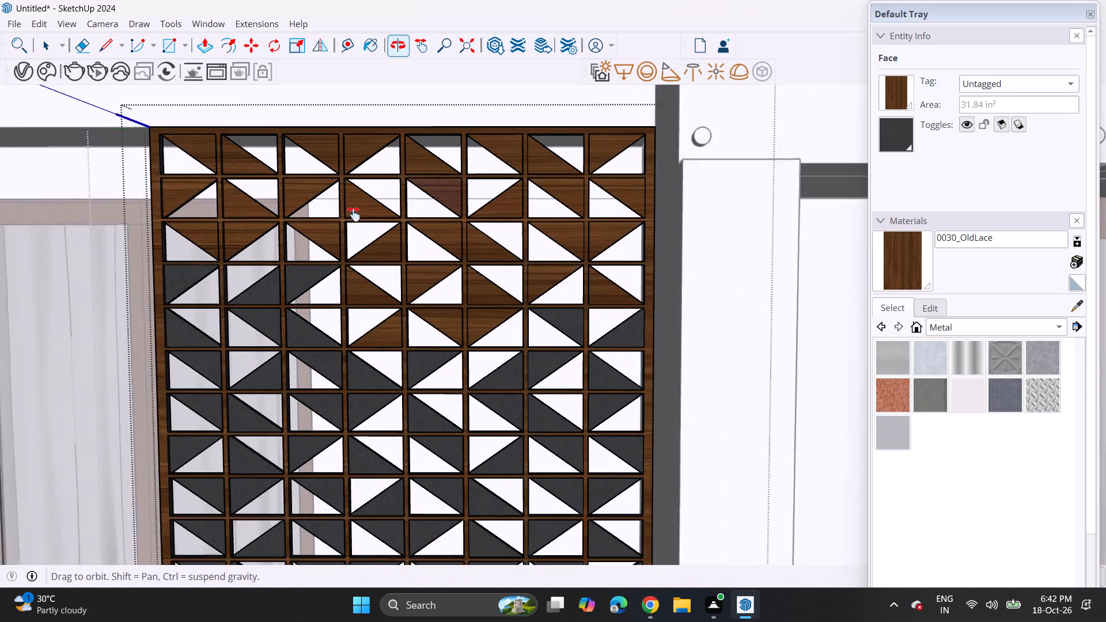
pyautogui.moveTo(354, 214); pyautogui.dragTo(366, 200, button='middle')
pyautogui.click(647, 297)
pyautogui.click(593, 300)
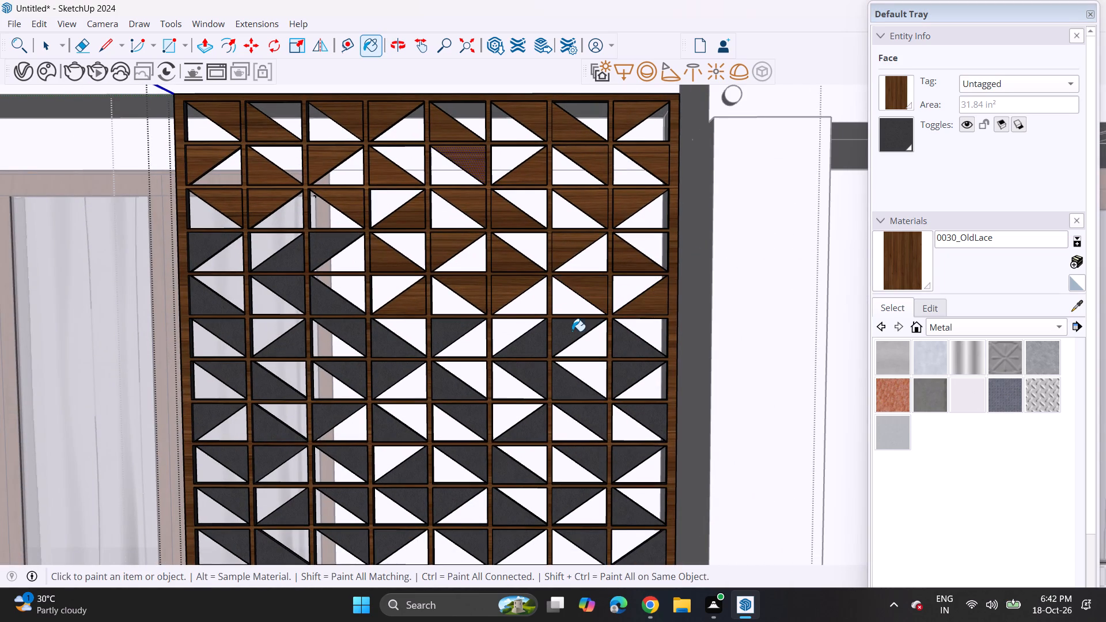
pyautogui.click(572, 331)
pyautogui.click(632, 343)
pyautogui.click(630, 365)
pyautogui.click(580, 384)
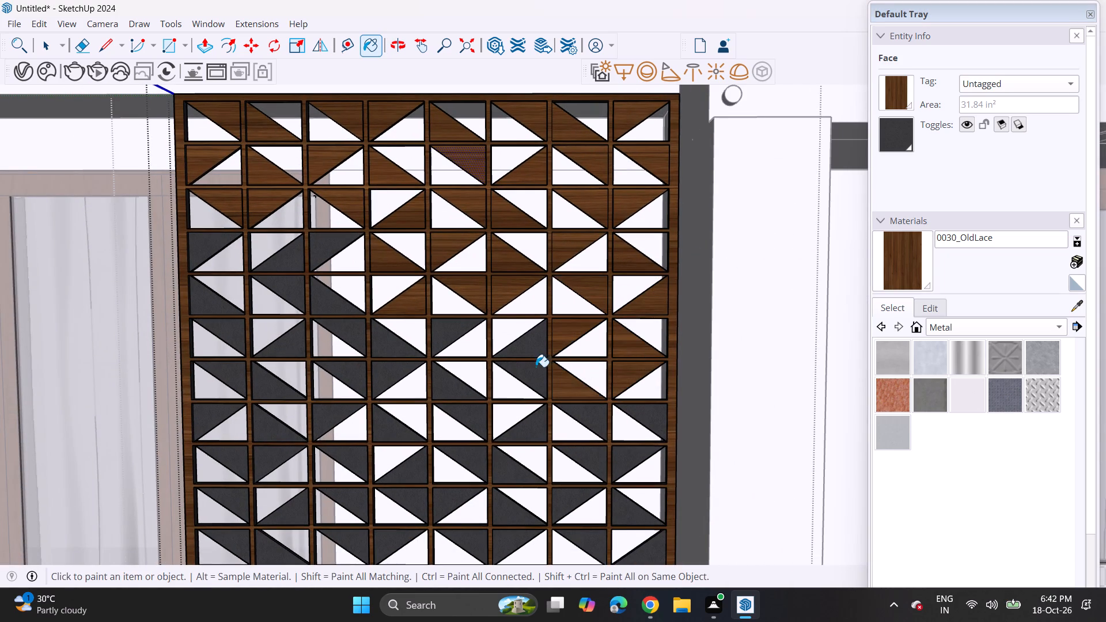
pyautogui.click(536, 367)
pyautogui.click(536, 338)
# Paint the jali triangles in columns four and five of rows six and seven with 0030_OldLace.
pyautogui.scroll(3, 484, 343)
pyautogui.click(437, 301)
pyautogui.click(430, 342)
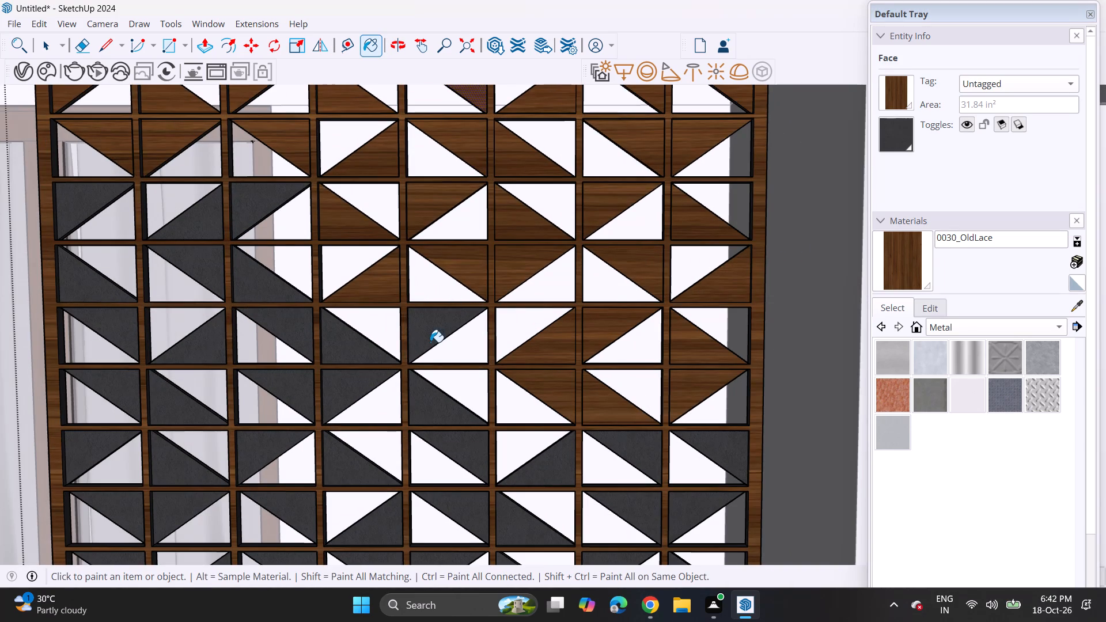
pyautogui.click(420, 415)
pyautogui.click(350, 382)
pyautogui.click(336, 344)
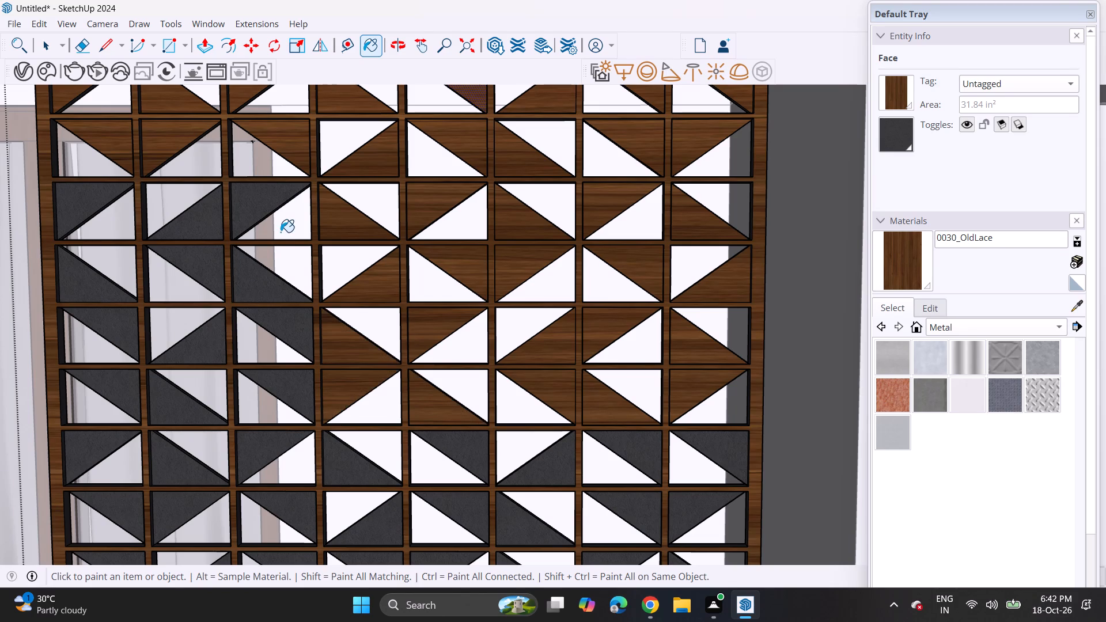
# Paint the dark triangles in the first three columns of the jali's fourth and fifth rows with 0030_OldLace.
pyautogui.click(90, 192)
pyautogui.click(199, 227)
pyautogui.click(245, 217)
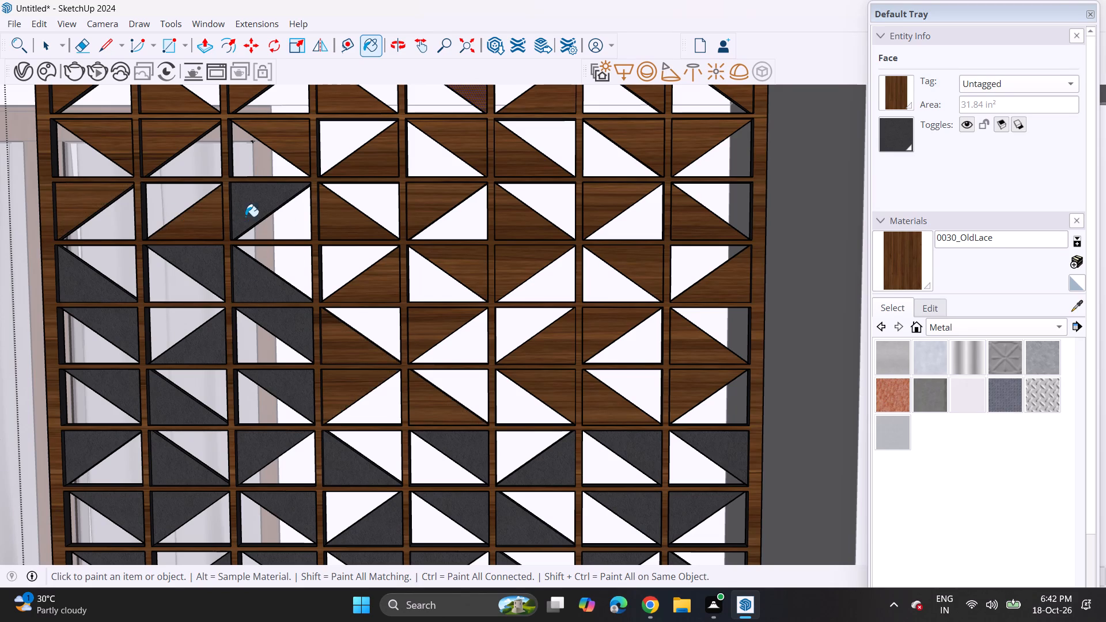
pyautogui.moveTo(249, 246); pyautogui.dragTo(249, 254)
pyautogui.click(245, 267)
pyautogui.click(220, 268)
pyautogui.click(99, 295)
# Paint the dark triangles in the first three columns of the jali's sixth and seventh rows with 0030_OldLace.
pyautogui.moveTo(113, 321); pyautogui.dragTo(120, 329)
pyautogui.click(194, 356)
pyautogui.scroll(-4, 215, 362)
pyautogui.moveTo(245, 372); pyautogui.dragTo(333, 226, button='middle')
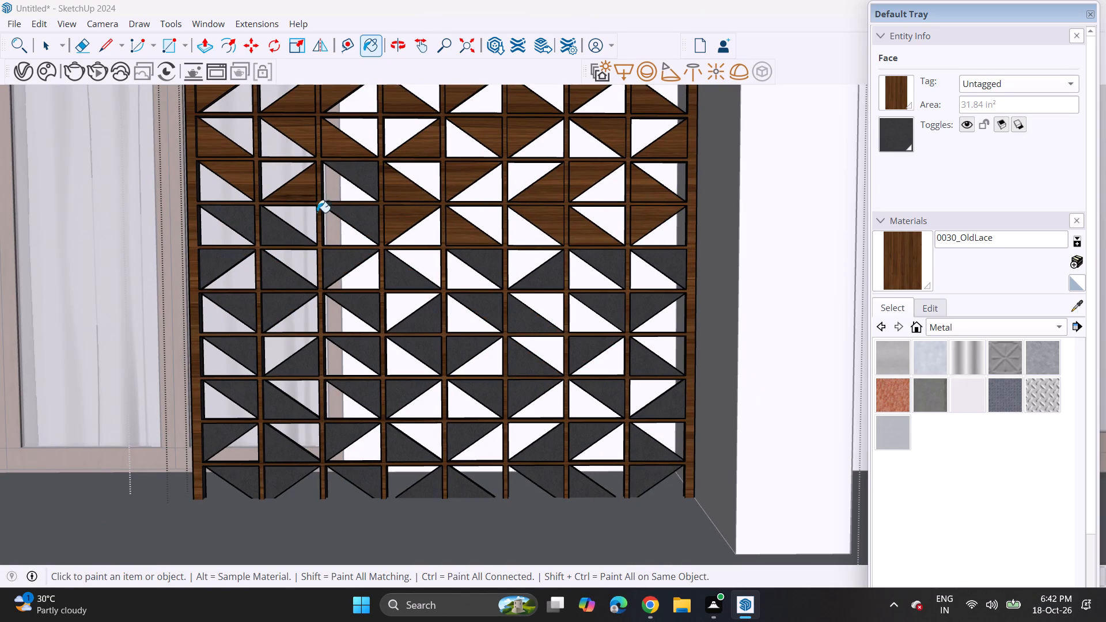
pyautogui.click(361, 179)
pyautogui.click(251, 218)
pyautogui.click(277, 229)
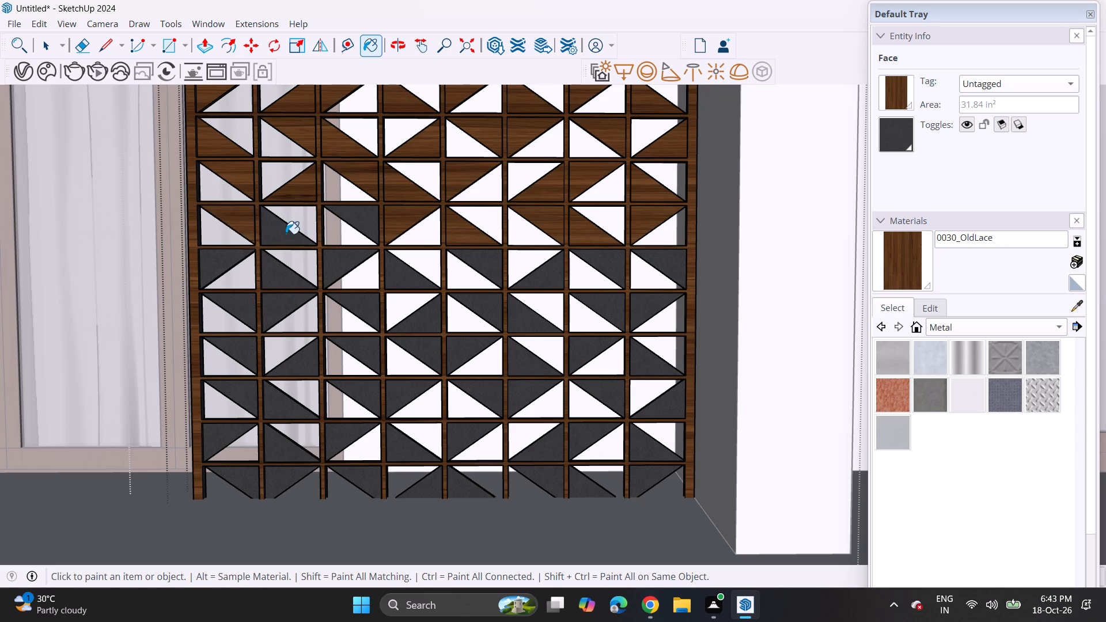
pyautogui.click(377, 215)
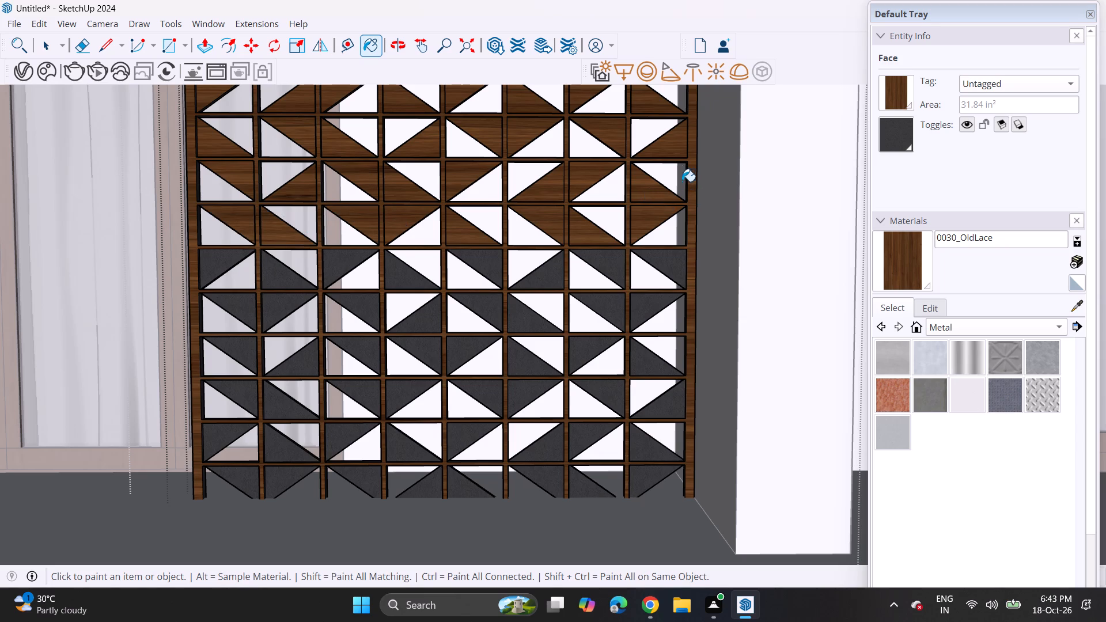
# Paint the six dark triangles in the jali's eighth column, from row eight down to the bottom row, with 0030_OldLace.
pyautogui.scroll(-5, 643, 206)
pyautogui.keyDown('shift'); pyautogui.moveTo(630, 194); pyautogui.dragTo(631, 268, button='middle'); pyautogui.keyUp('shift')
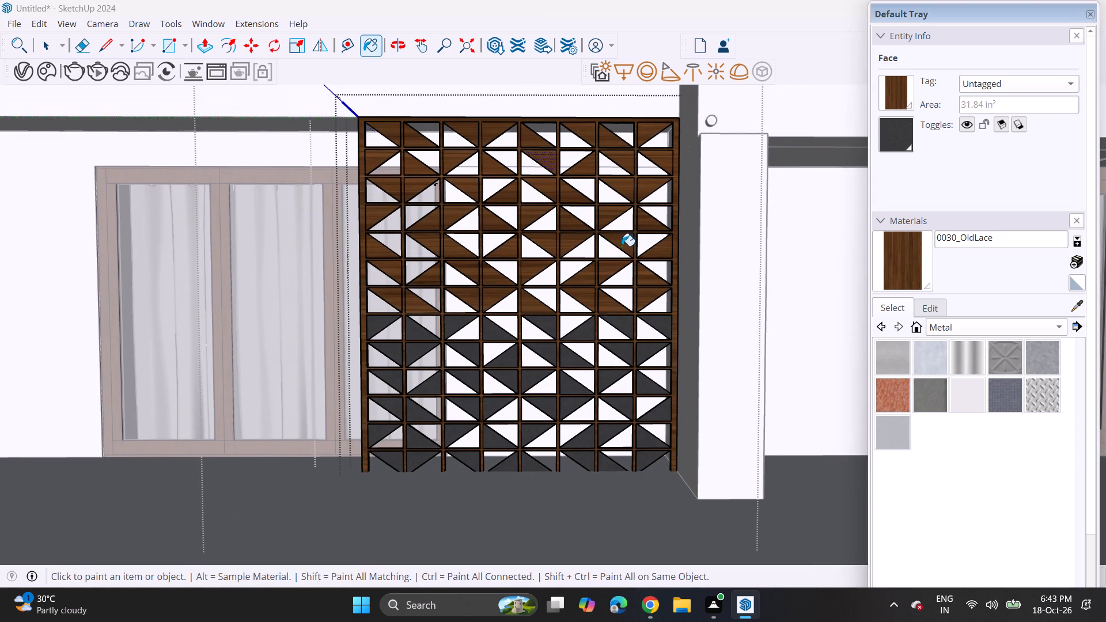
pyautogui.keyDown('shift'); pyautogui.moveTo(619, 315); pyautogui.dragTo(605, 241, button='middle'); pyautogui.keyUp('shift')
pyautogui.scroll(10, 649, 266)
pyautogui.click(644, 248)
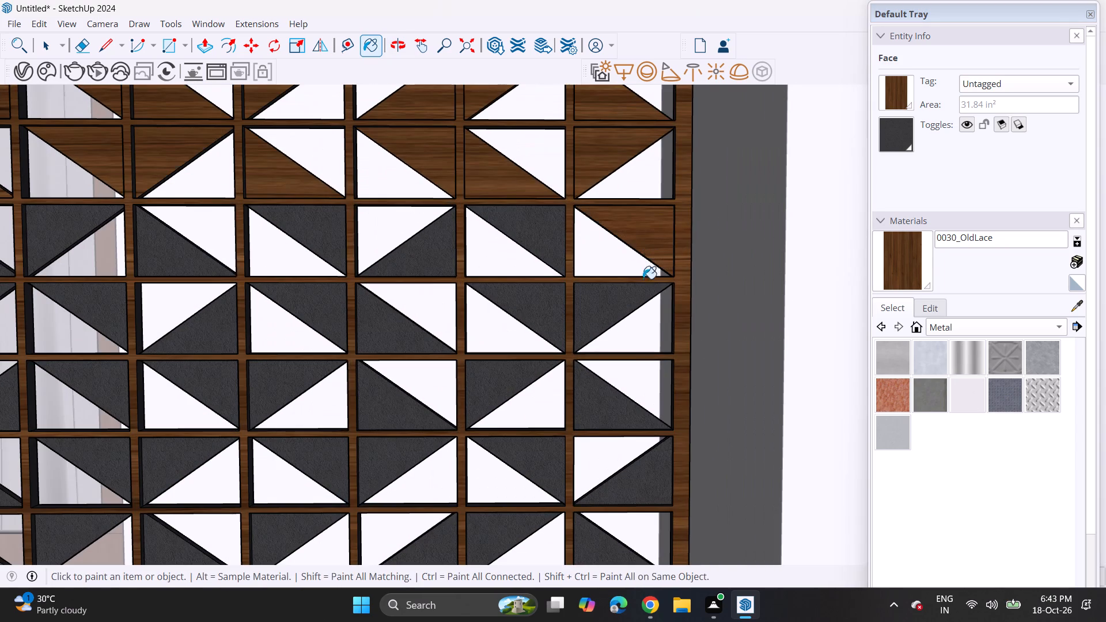
pyautogui.click(641, 297)
pyautogui.click(592, 390)
pyautogui.scroll(-5, 596, 407)
pyautogui.click(630, 455)
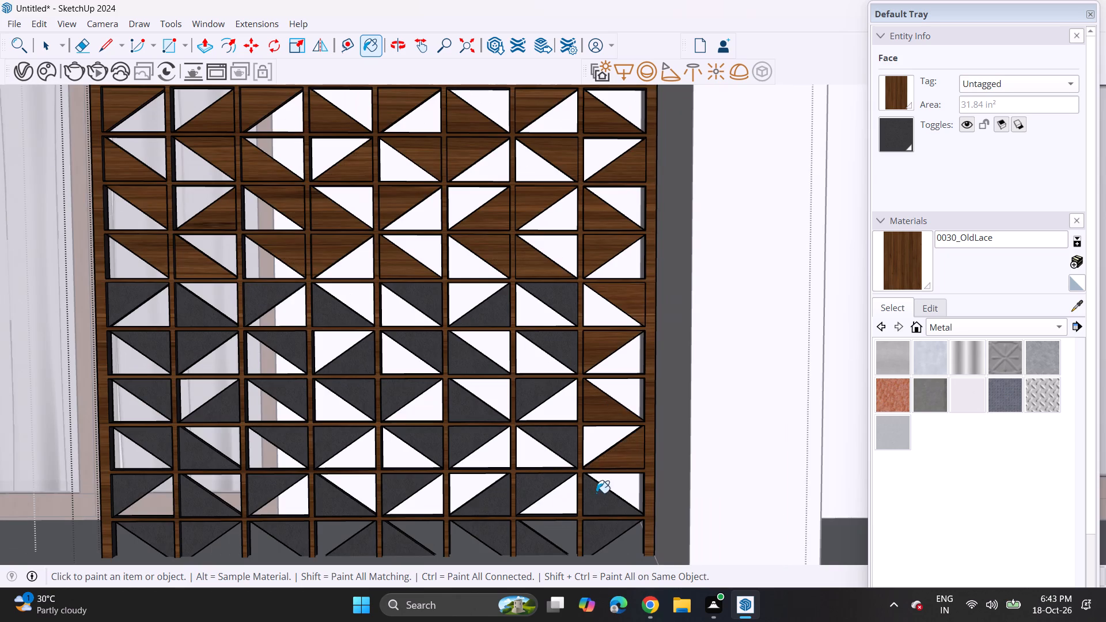
pyautogui.click(594, 499)
pyautogui.click(597, 526)
# Paint the dark triangles in the jali's sixth and seventh columns, rows eight through the bottom row, with 0030_OldLace.
pyautogui.click(515, 553)
pyautogui.click(522, 526)
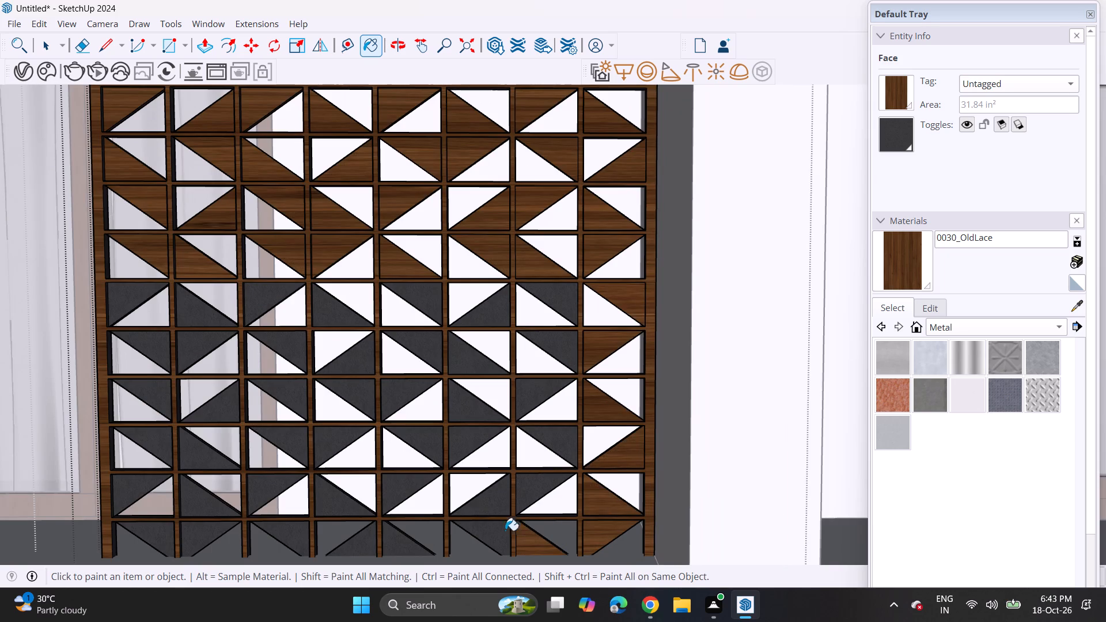
pyautogui.click(493, 528)
pyautogui.click(488, 506)
pyautogui.click(524, 495)
pyautogui.click(546, 441)
pyautogui.click(533, 401)
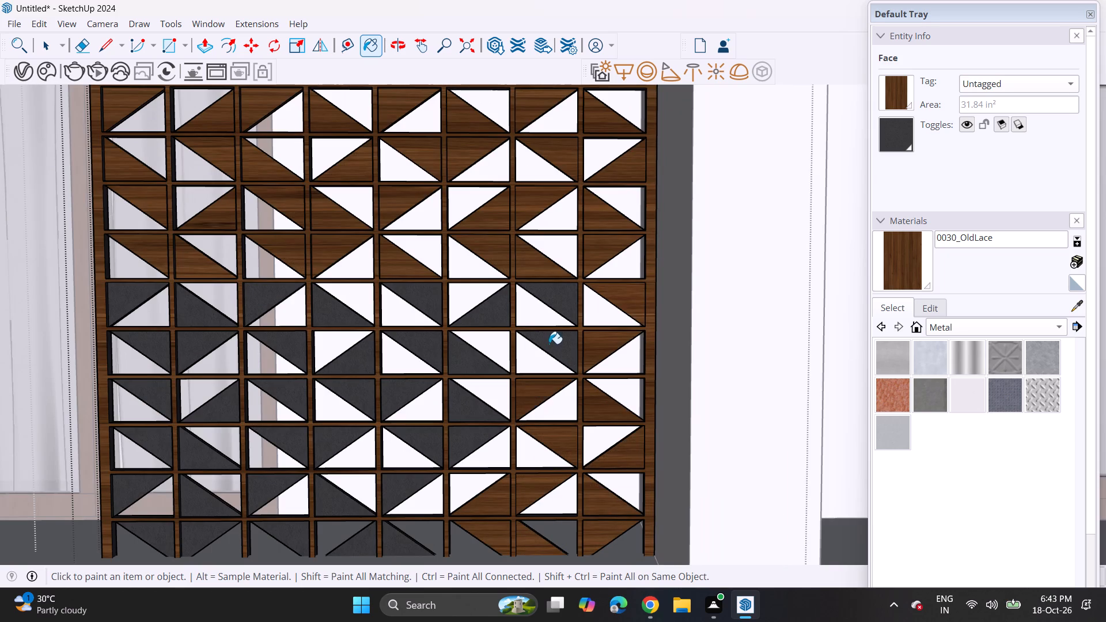
pyautogui.click(549, 344)
pyautogui.click(558, 295)
pyautogui.click(493, 309)
pyautogui.click(478, 356)
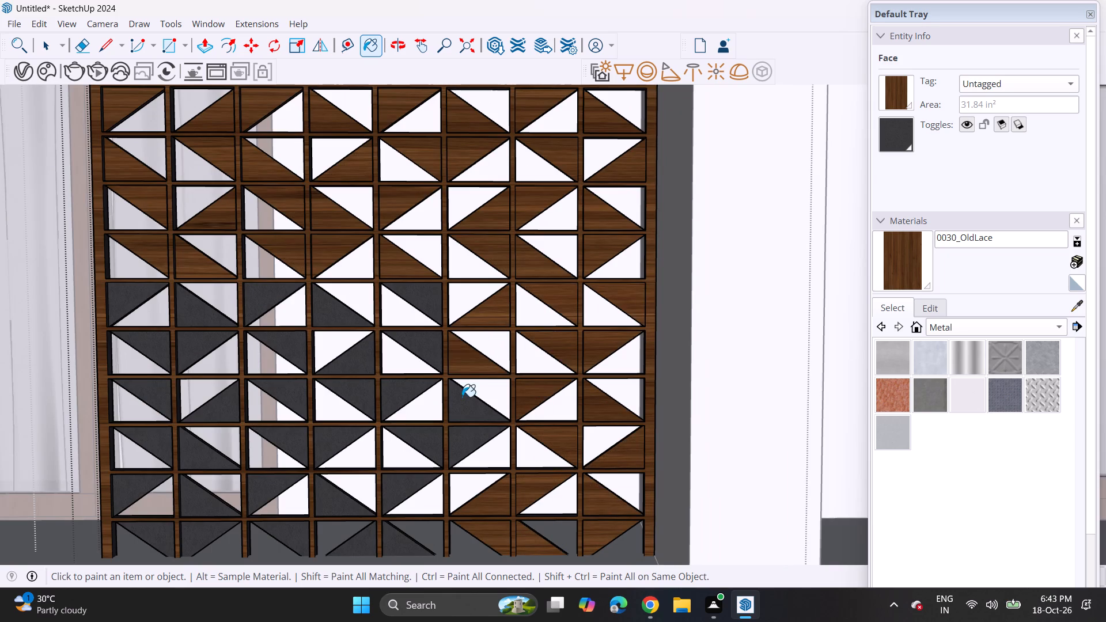
pyautogui.click(462, 403)
pyautogui.click(471, 454)
pyautogui.click(464, 452)
# Paint the dark triangles in the jali's fourth and fifth columns, rows eight through the bottom row, with 0030_OldLace.
pyautogui.click(417, 435)
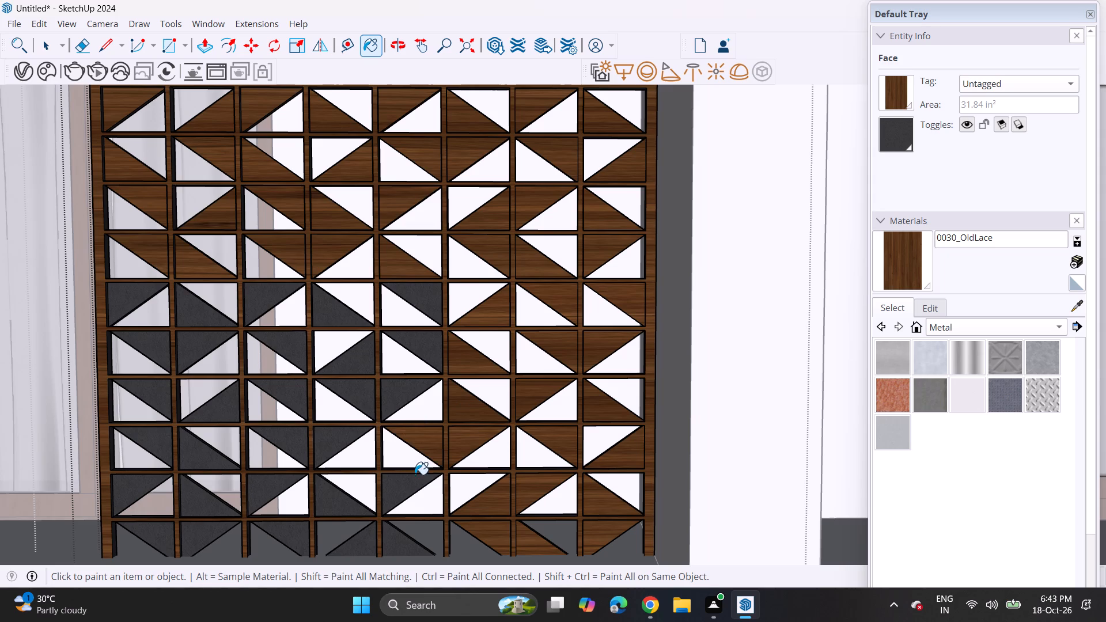
pyautogui.click(403, 483)
pyautogui.click(388, 547)
pyautogui.click(365, 552)
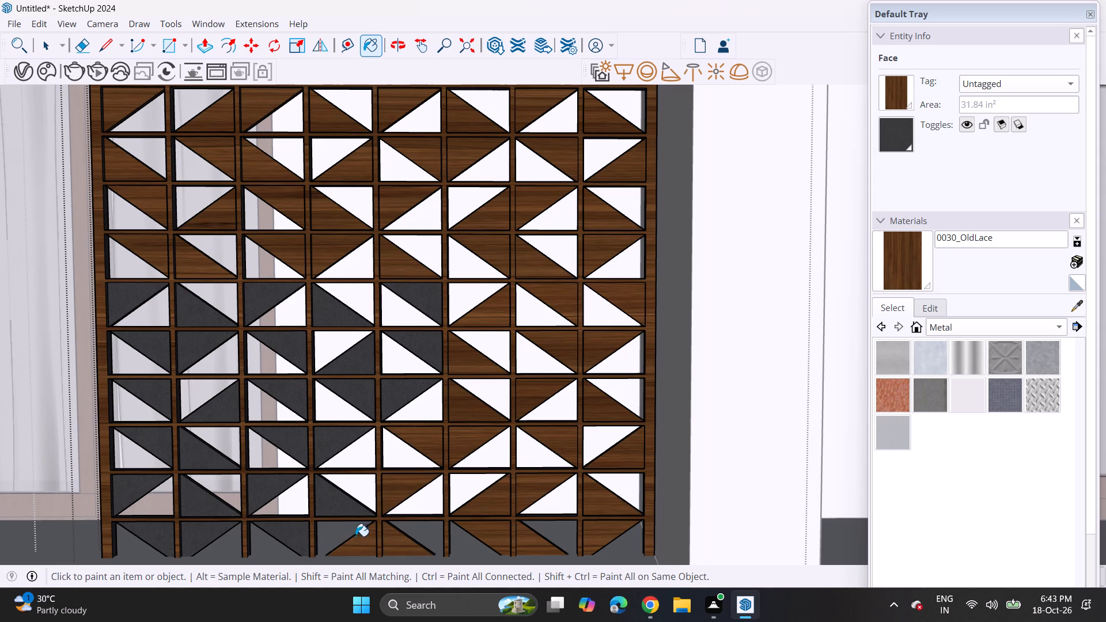
pyautogui.click(430, 348)
pyautogui.click(427, 313)
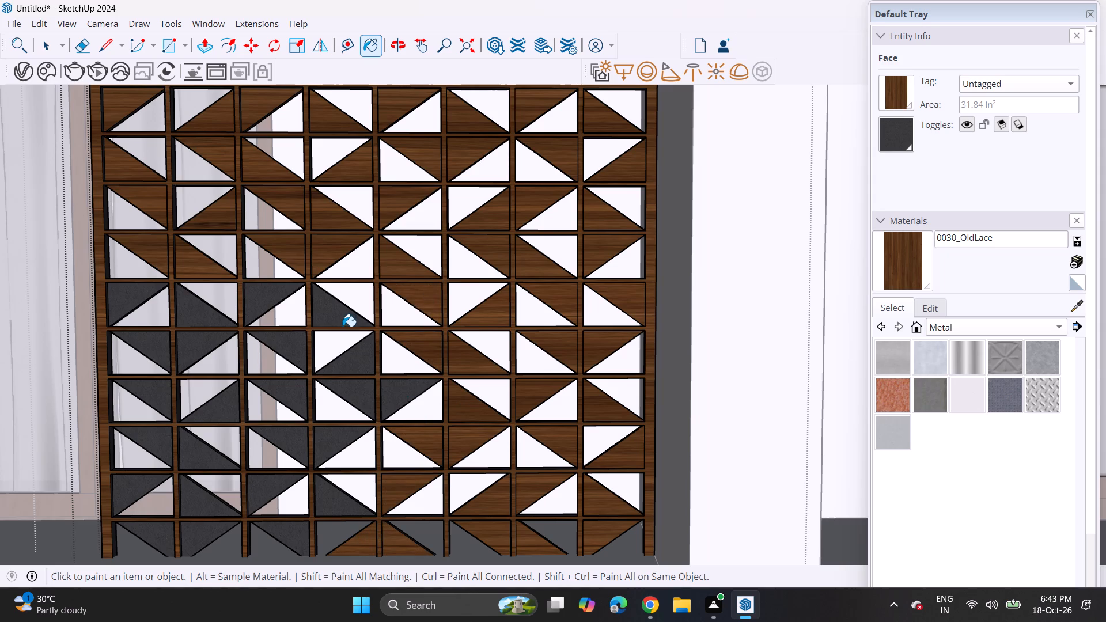
pyautogui.click(341, 327)
pyautogui.click(333, 318)
pyautogui.click(349, 359)
pyautogui.click(372, 393)
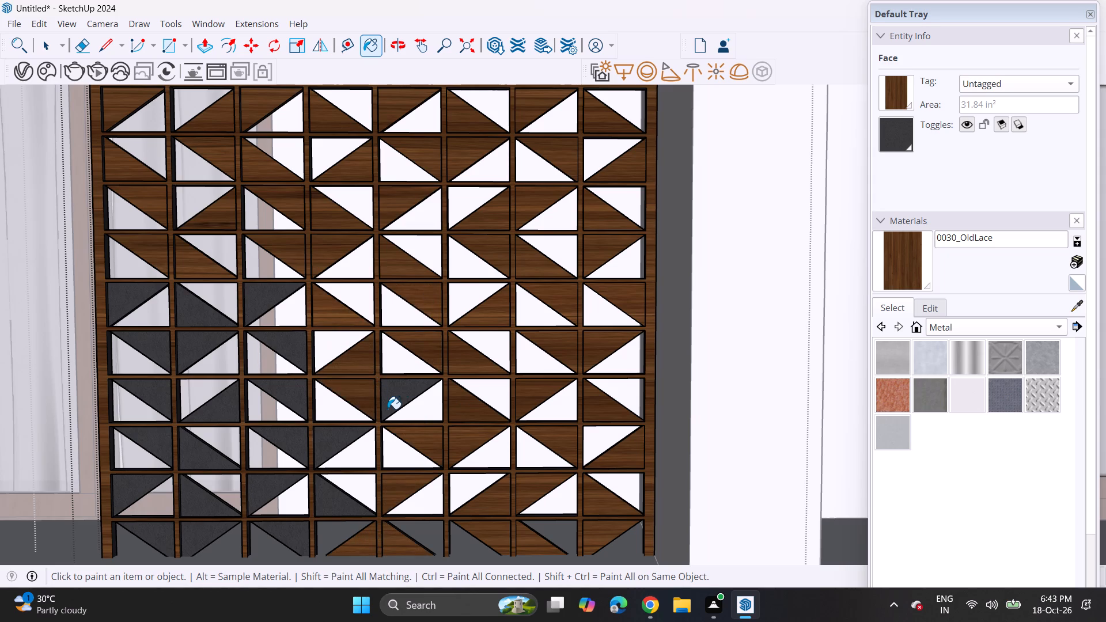
pyautogui.click(388, 409)
pyautogui.click(329, 443)
pyautogui.click(327, 492)
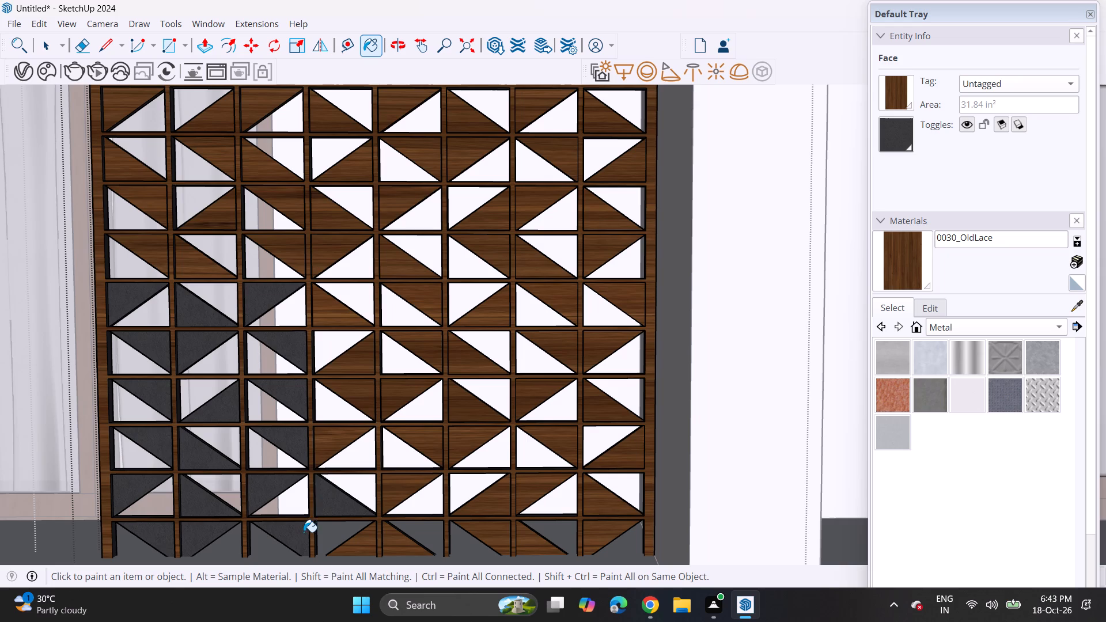
# Paint the six dark triangles in the jali's third column, from the bottom row up to row eight, with 0030_OldLace.
pyautogui.click(304, 532)
pyautogui.click(278, 494)
pyautogui.click(290, 448)
pyautogui.click(293, 404)
pyautogui.click(282, 351)
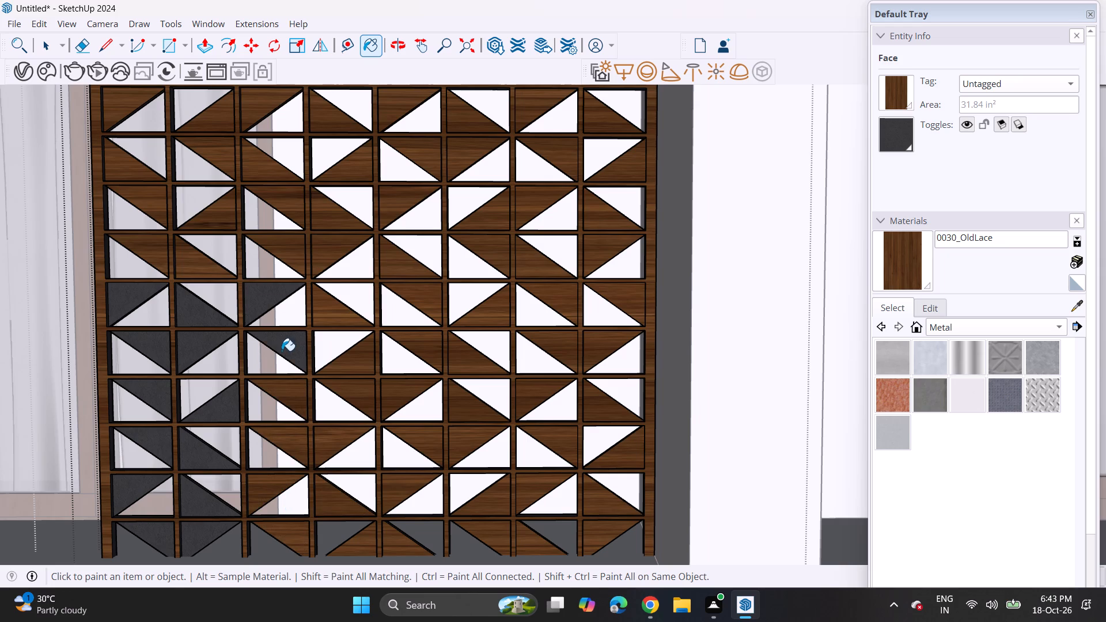
pyautogui.click(253, 290)
# Paint the remaining dark triangles in the jali's first two columns with 0030_OldLace and leave the component's editing mode.
pyautogui.click(211, 317)
pyautogui.click(135, 298)
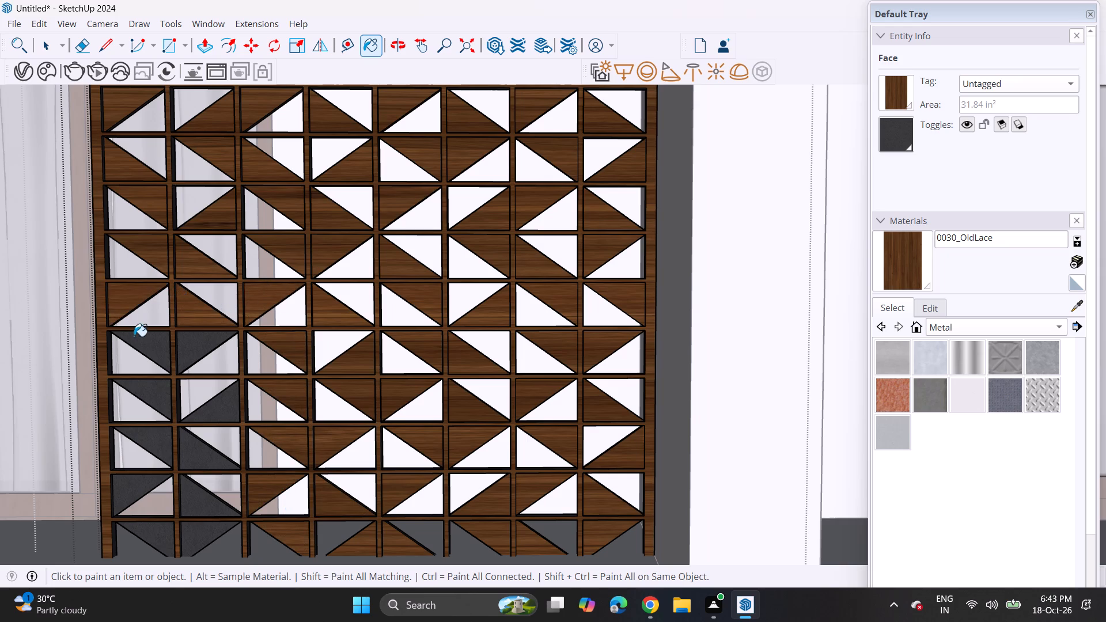
pyautogui.moveTo(138, 340); pyautogui.dragTo(151, 348)
pyautogui.moveTo(196, 346); pyautogui.dragTo(196, 356)
pyautogui.click(162, 395)
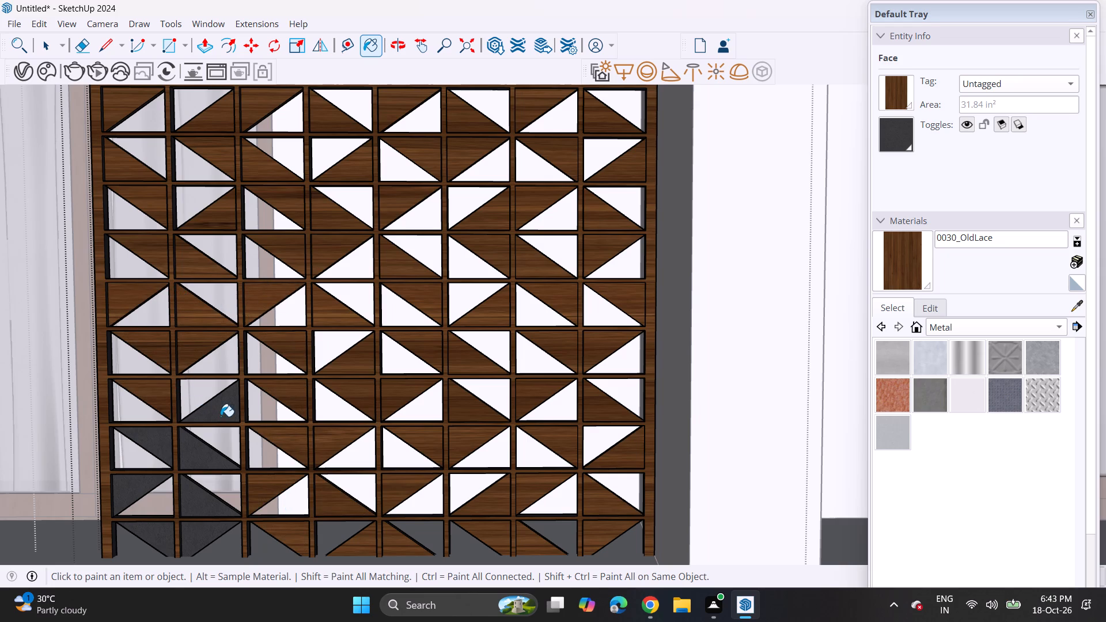
pyautogui.click(221, 416)
pyautogui.click(204, 453)
pyautogui.click(145, 450)
pyautogui.click(145, 479)
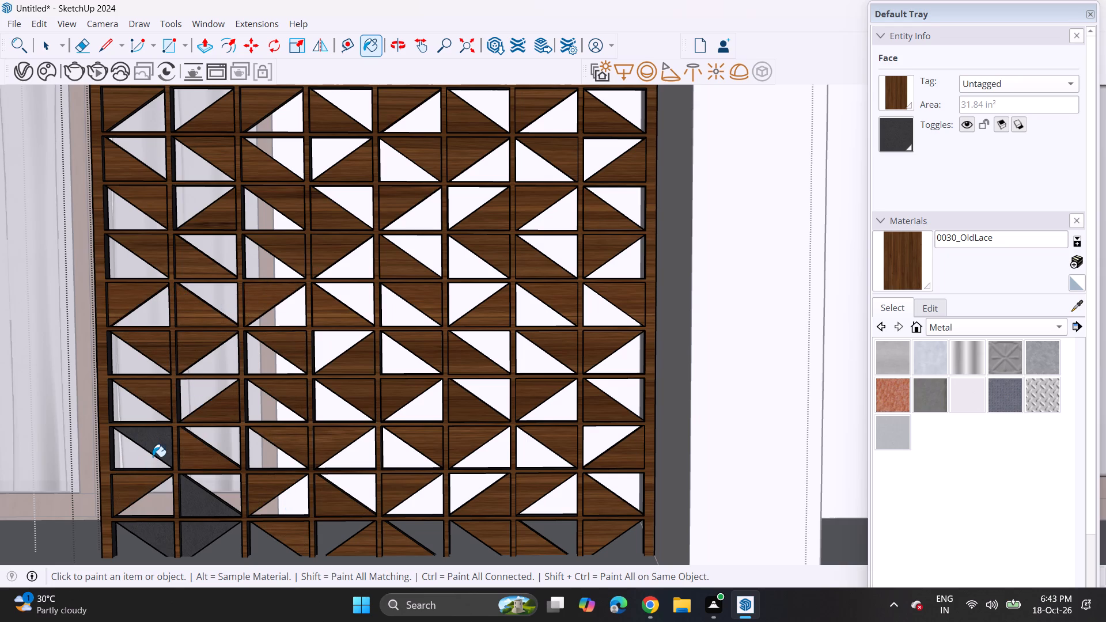
pyautogui.click(157, 444)
pyautogui.click(199, 510)
pyautogui.click(195, 529)
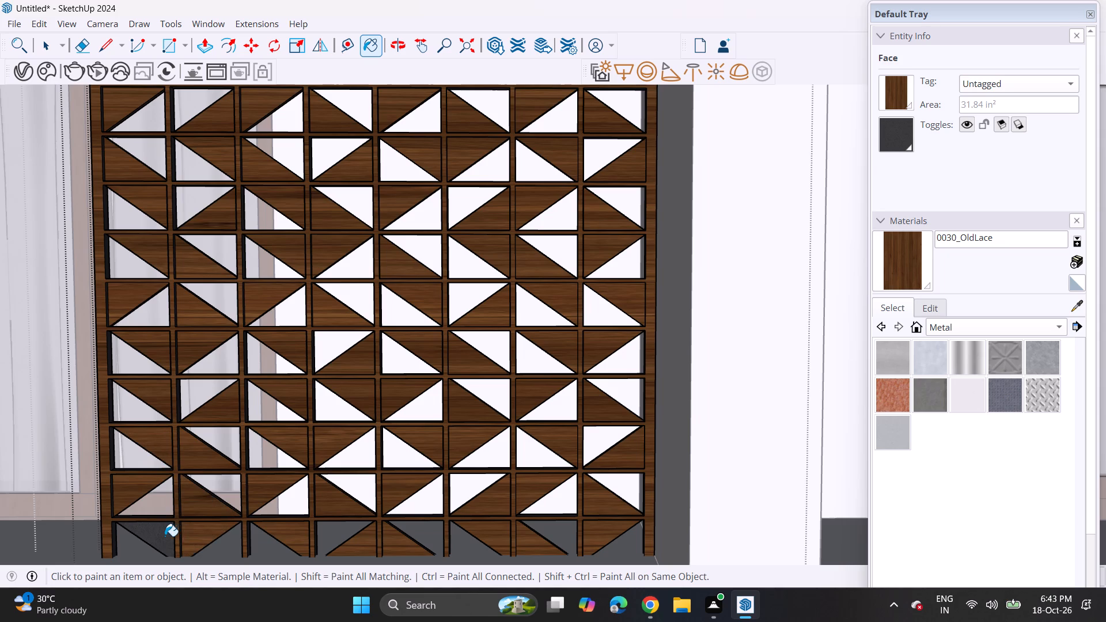
pyautogui.click(165, 536)
pyautogui.scroll(-4, 188, 488)
pyautogui.scroll(-2, 285, 428)
pyautogui.moveTo(287, 426); pyautogui.dragTo(425, 356, button='middle')
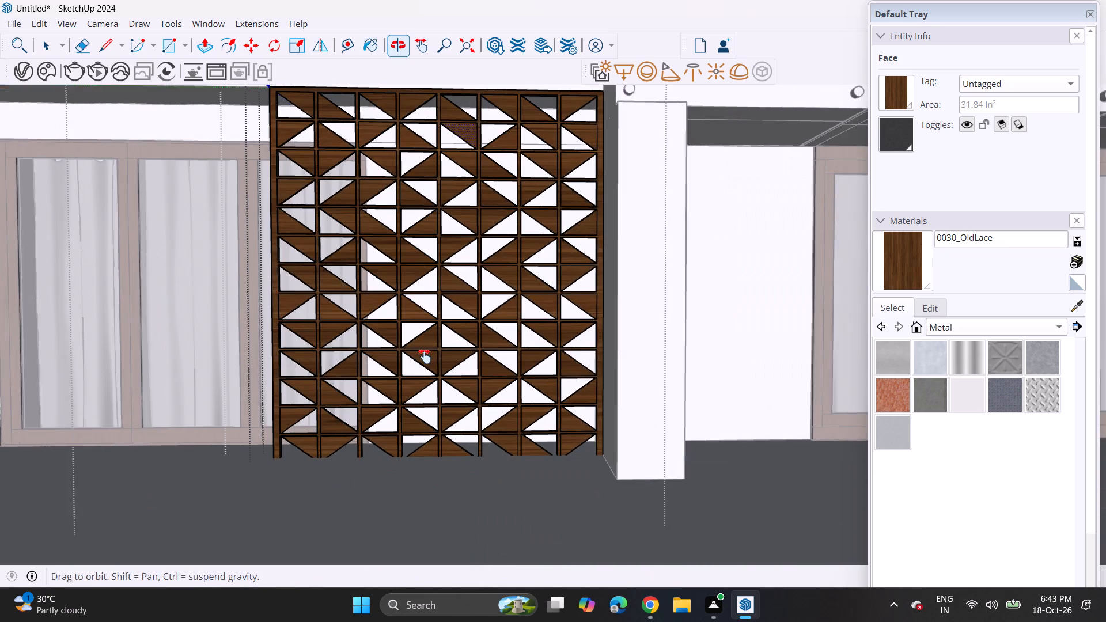
pyautogui.moveTo(425, 356); pyautogui.dragTo(426, 356, button='middle')
pyautogui.press('space')
pyautogui.click(423, 340)
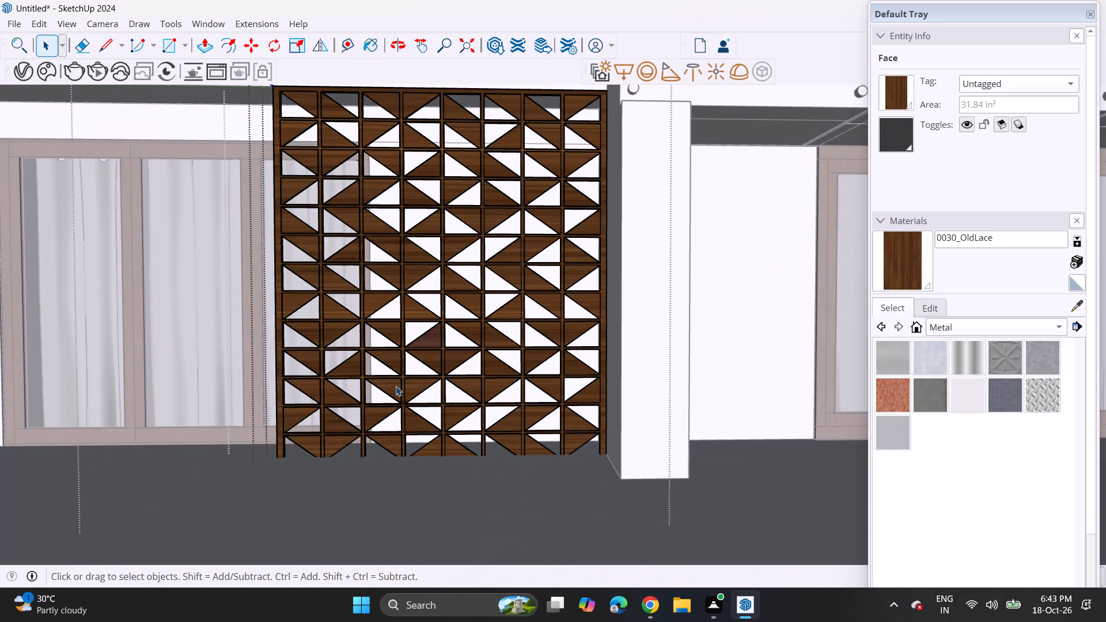
pyautogui.click(394, 385)
pyautogui.click(664, 423)
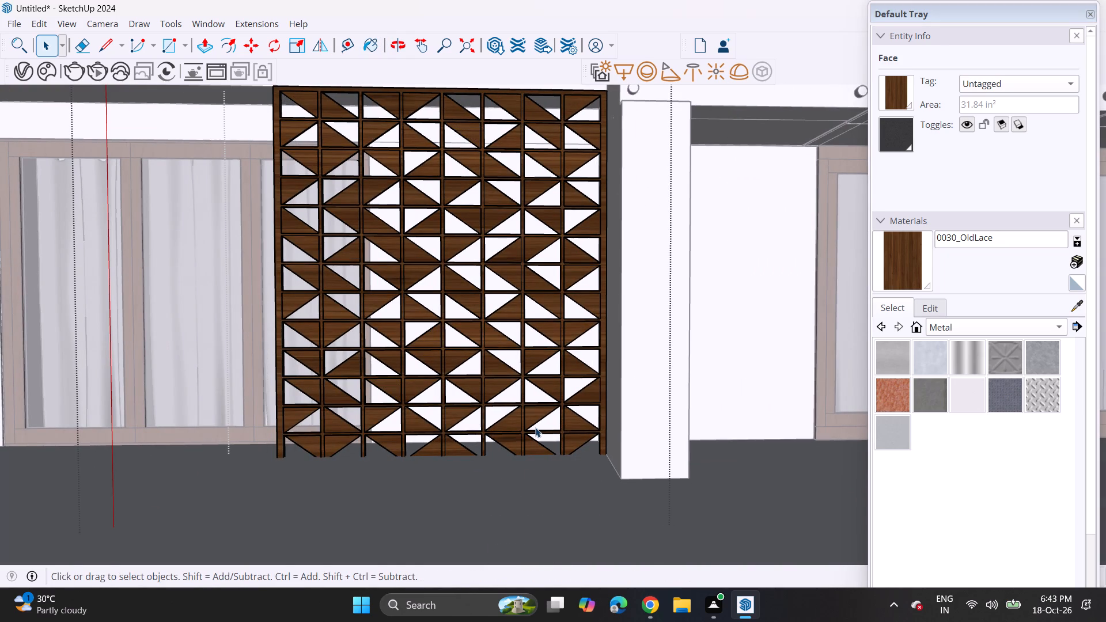
pyautogui.click(535, 427)
# Scale the whole jali component from its bottom edge so that the edge meets the ground-floor slab.
pyautogui.click(467, 376)
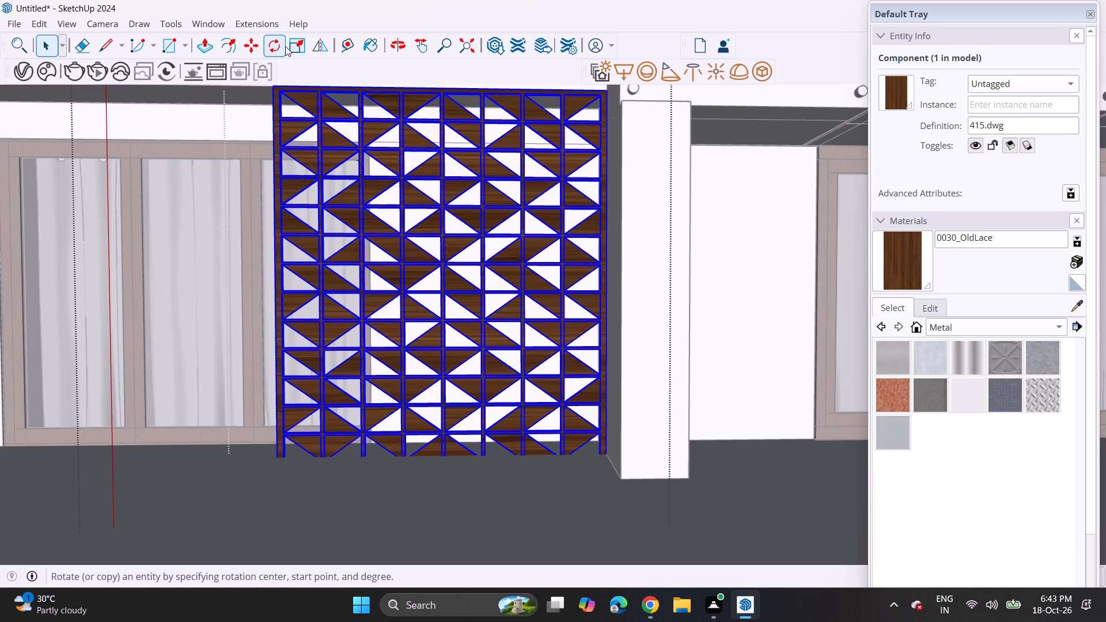
pyautogui.click(298, 42)
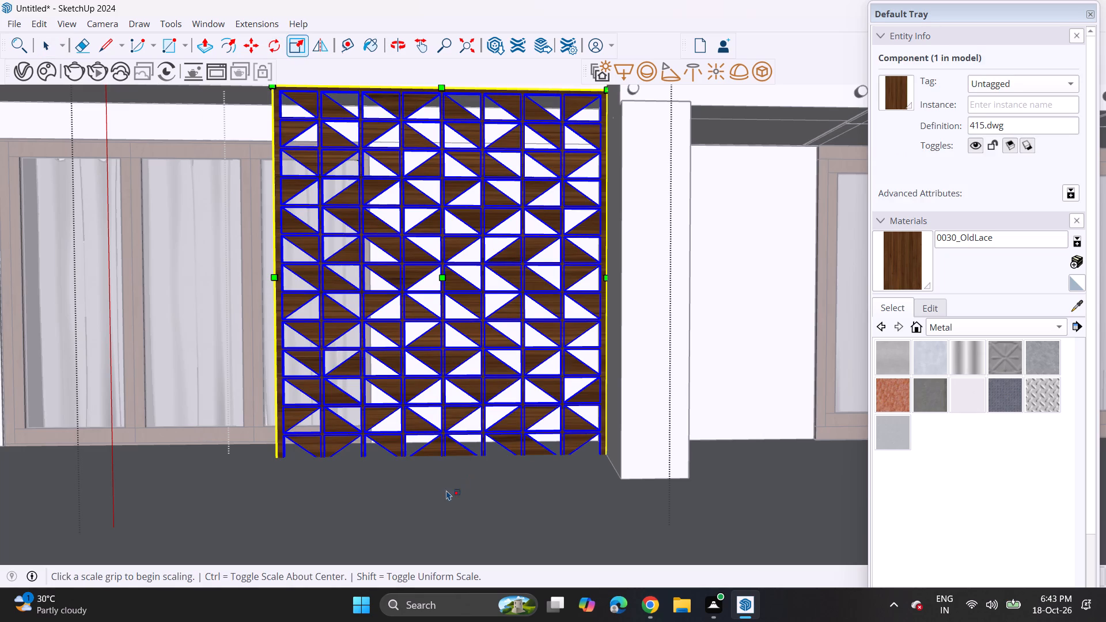
pyautogui.moveTo(488, 469); pyautogui.dragTo(389, 533, button='middle')
pyautogui.scroll(2, 467, 399)
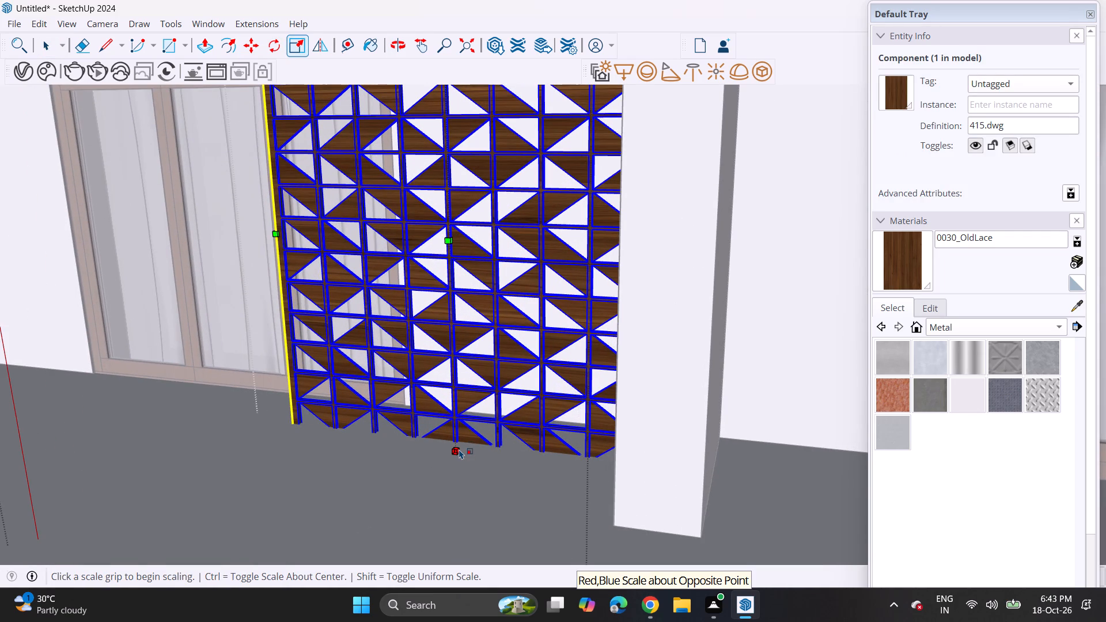
pyautogui.scroll(7, 460, 450)
pyautogui.click(460, 445)
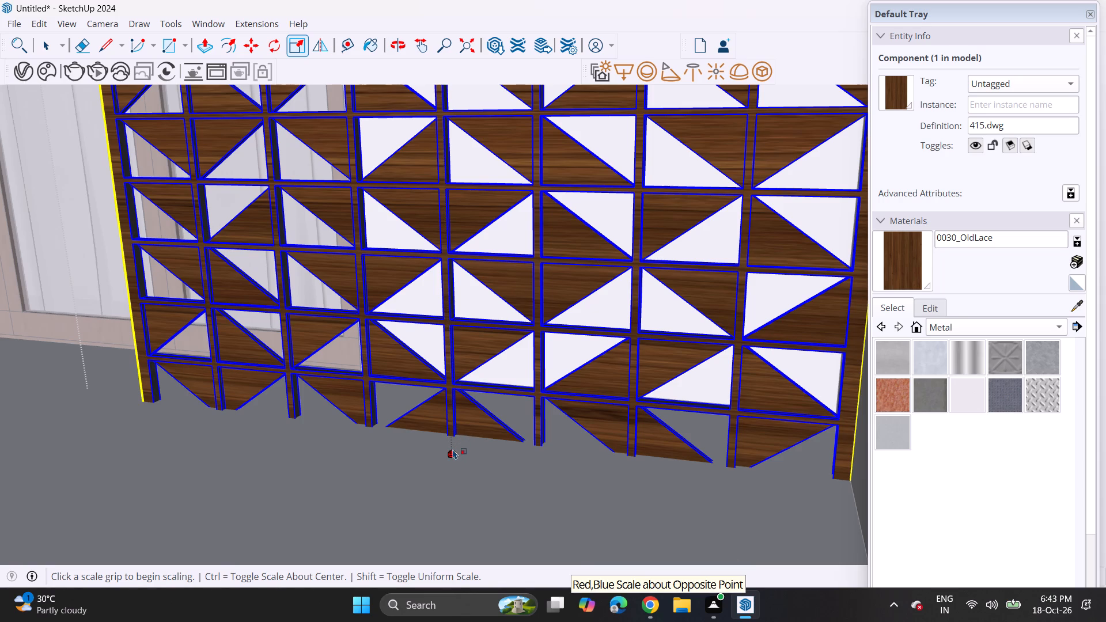
pyautogui.click(457, 447)
pyautogui.click(459, 437)
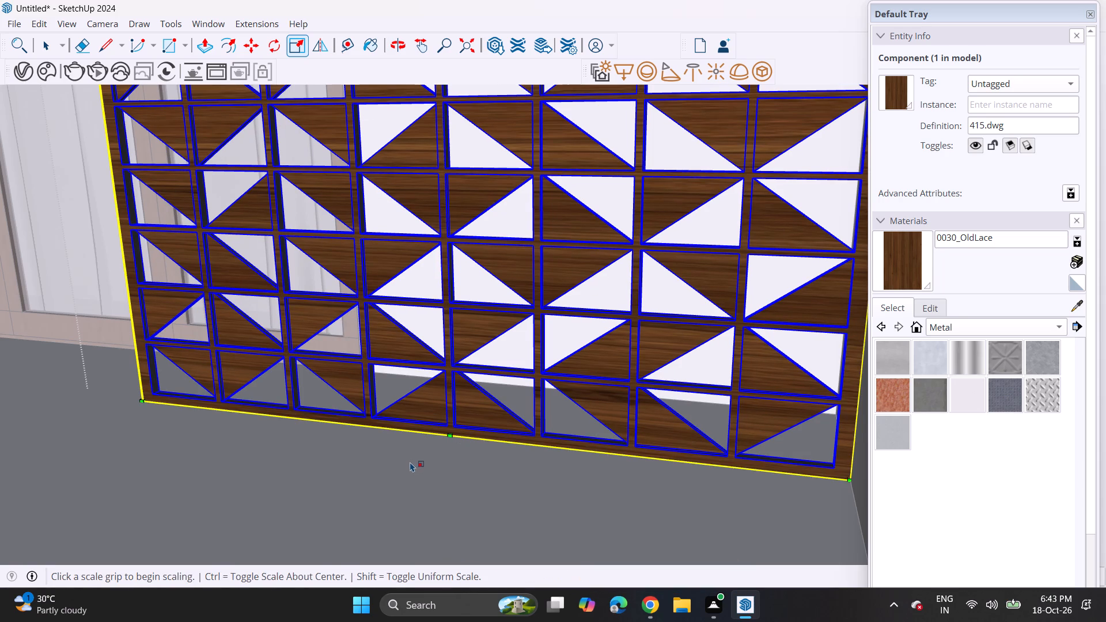
pyautogui.press('space')
pyautogui.click(410, 462)
# Delete the Teddy scale figure standing outside the compound wall.
pyautogui.scroll(-6, 410, 462)
pyautogui.moveTo(396, 476); pyautogui.dragTo(500, 406, button='middle')
pyautogui.scroll(-5, 507, 377)
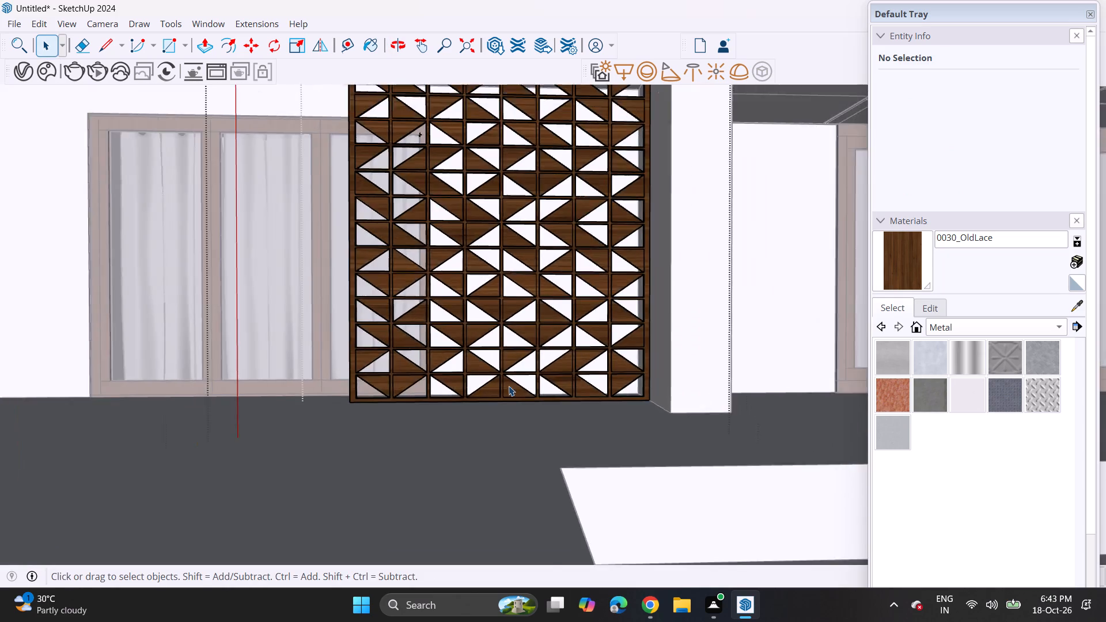
pyautogui.scroll(-15, 509, 386)
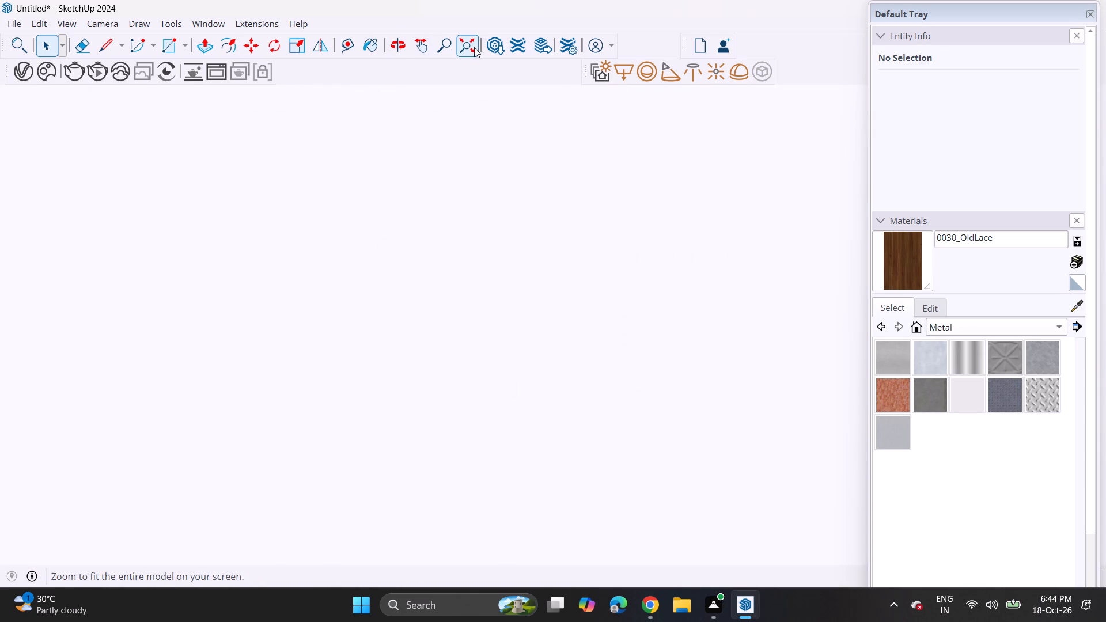
pyautogui.click(475, 47)
pyautogui.click(714, 195)
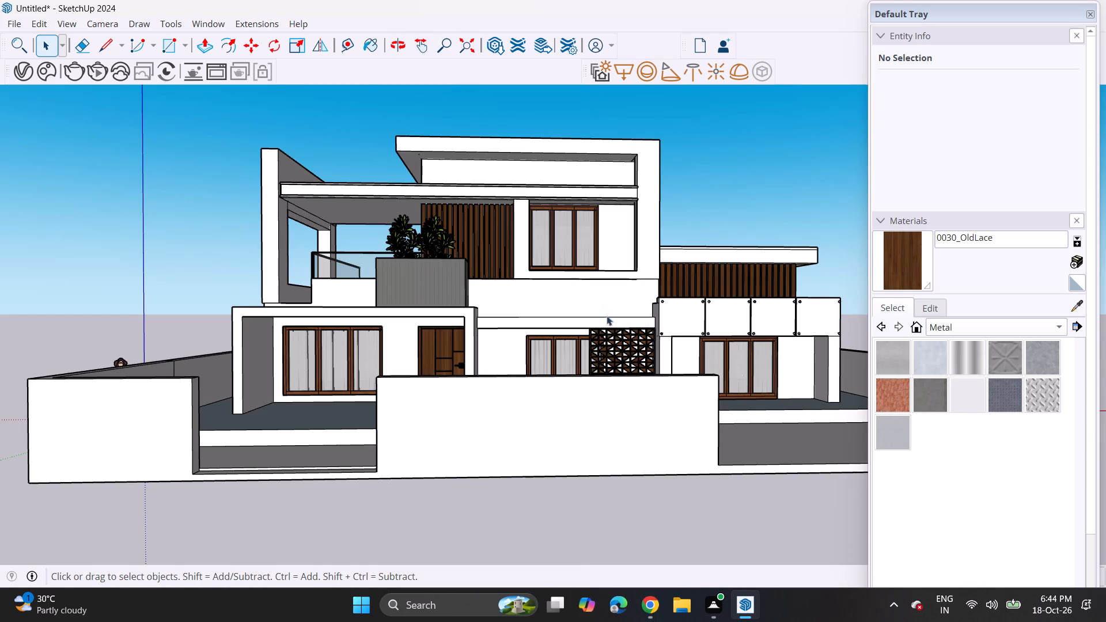
pyautogui.scroll(3, 601, 325)
pyautogui.scroll(-4, 606, 333)
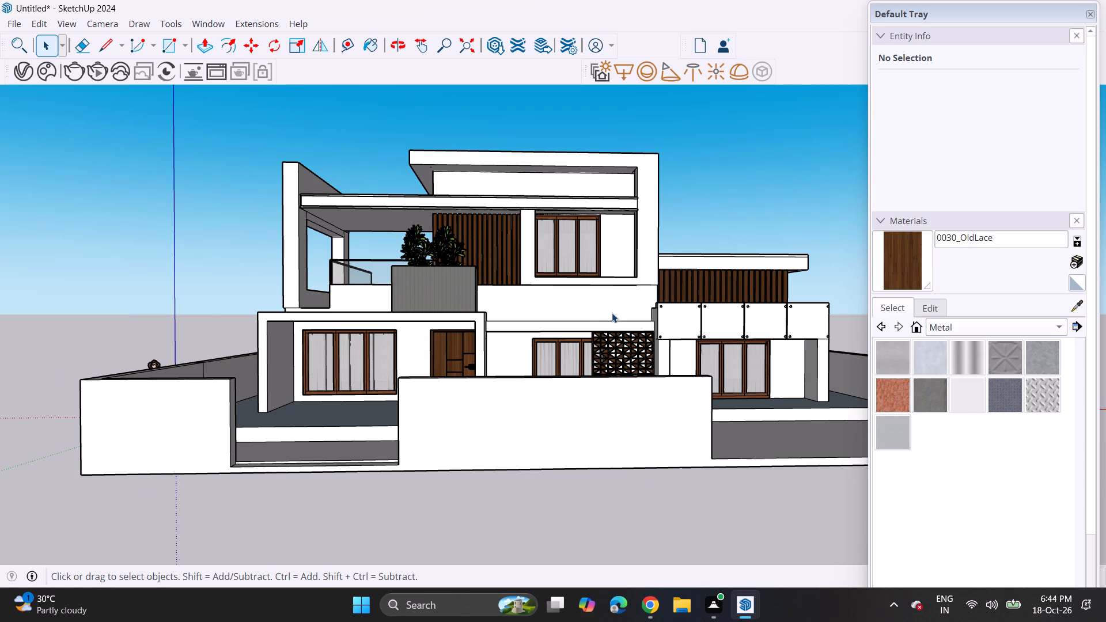
pyautogui.scroll(-2, 473, 293)
pyautogui.moveTo(23, 415); pyautogui.dragTo(75, 414, button='middle')
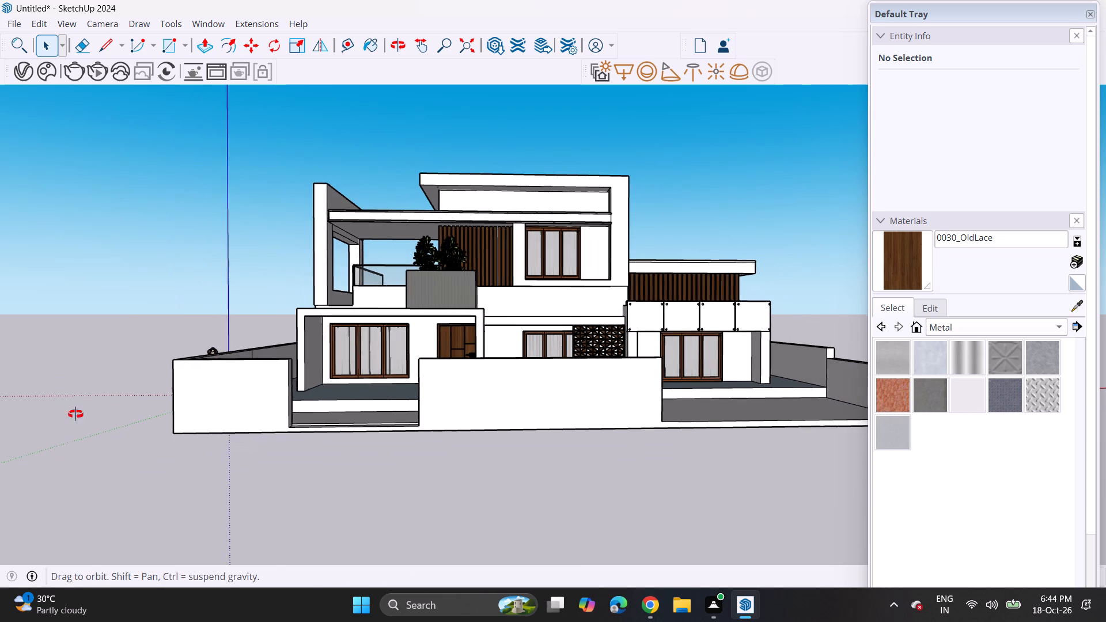
pyautogui.moveTo(75, 414); pyautogui.dragTo(299, 471, button='middle')
pyautogui.scroll(3, 370, 476)
pyautogui.click(412, 474)
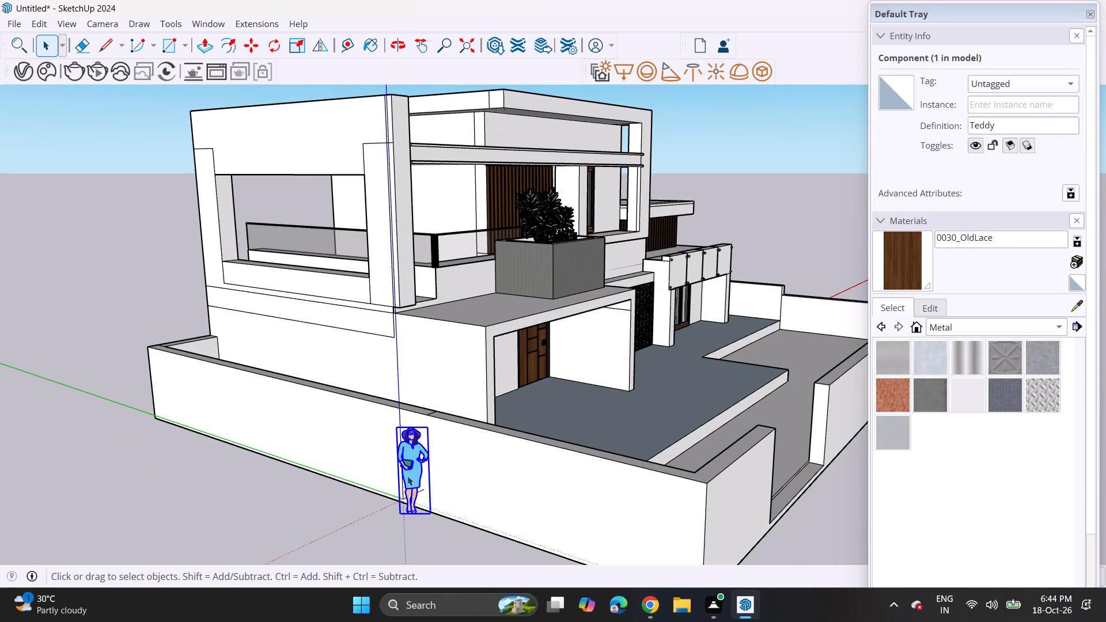
pyautogui.press('Delete')
# Look through the Roofing, Tile and Stone material collections for a finish that suits the upper-floor front walls.
pyautogui.moveTo(507, 476); pyautogui.dragTo(250, 449, button='middle')
pyautogui.scroll(1, 502, 475)
pyautogui.scroll(-5, 250, 449)
pyautogui.scroll(-4, 359, 421)
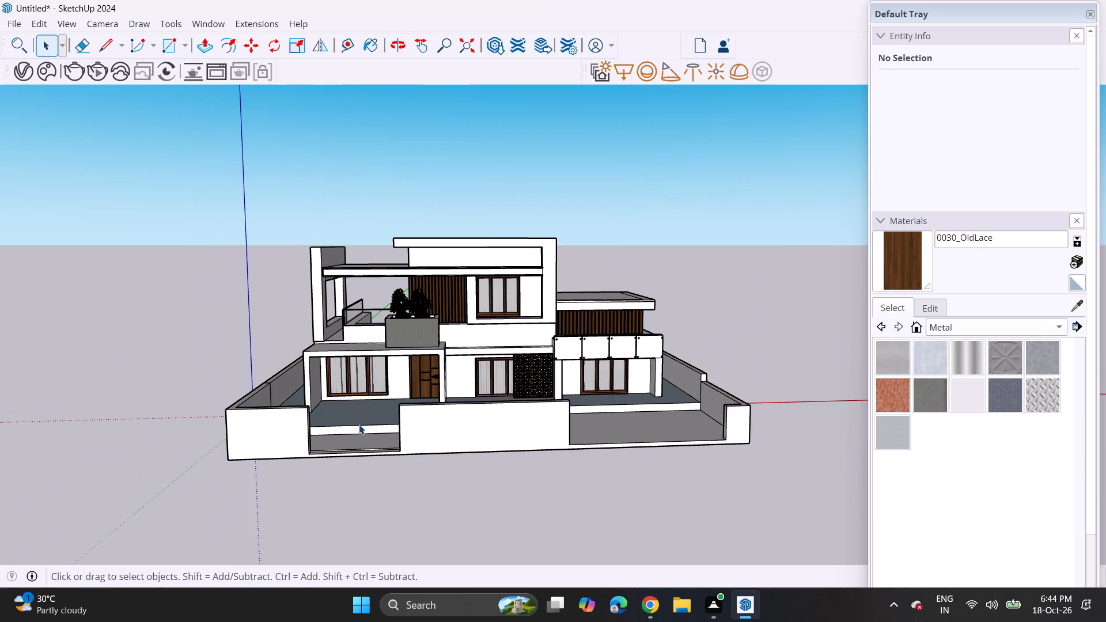
pyautogui.moveTo(411, 409); pyautogui.dragTo(419, 409, button='middle')
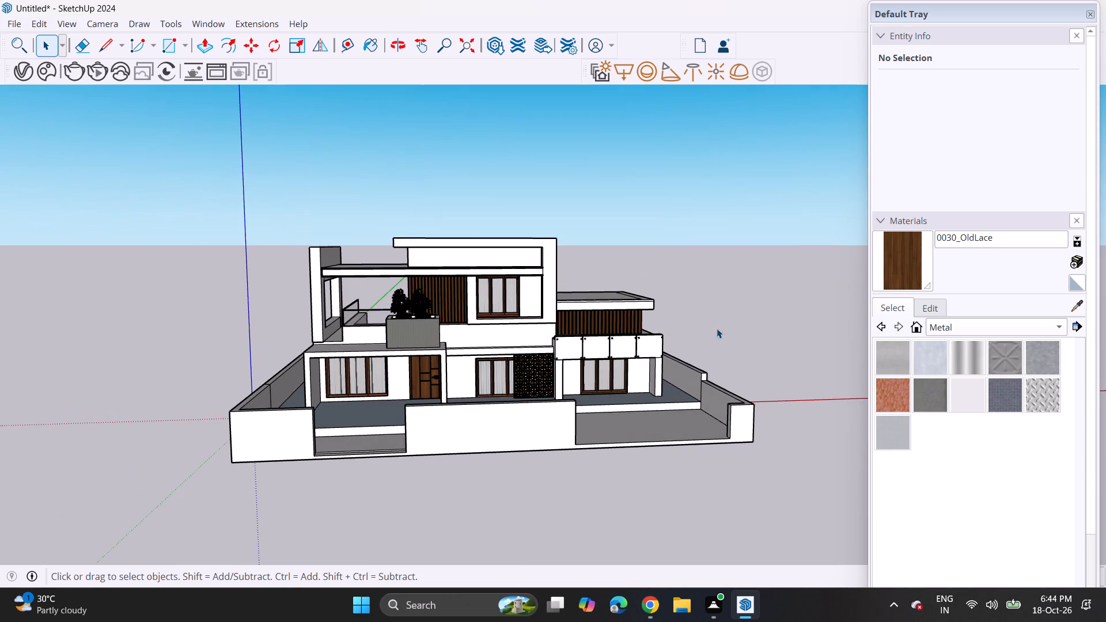
pyautogui.scroll(4, 653, 279)
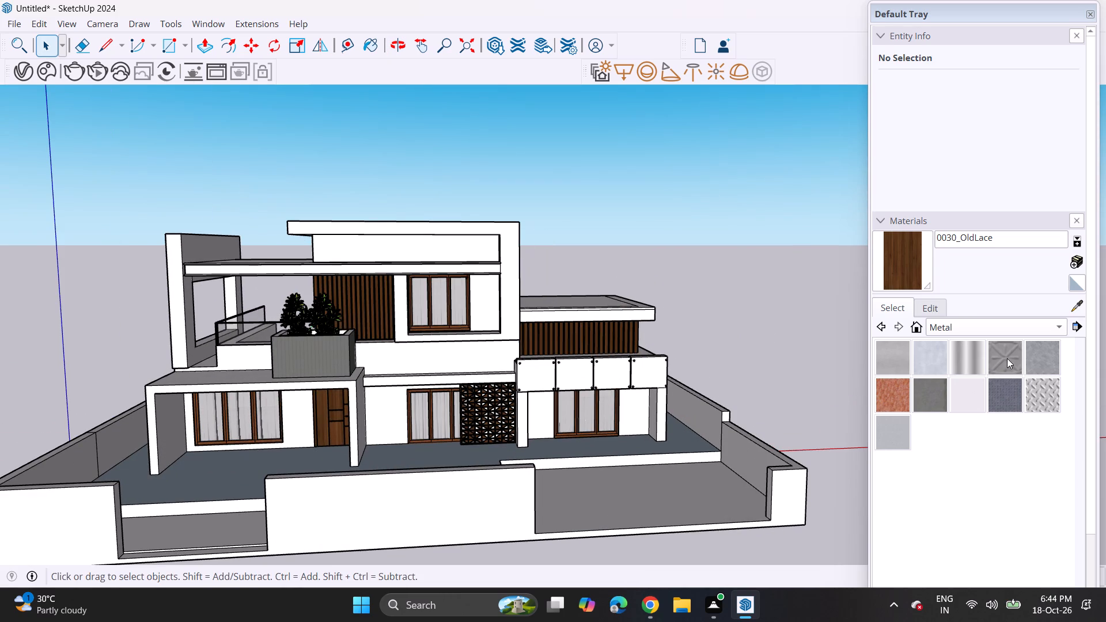
pyautogui.click(968, 325)
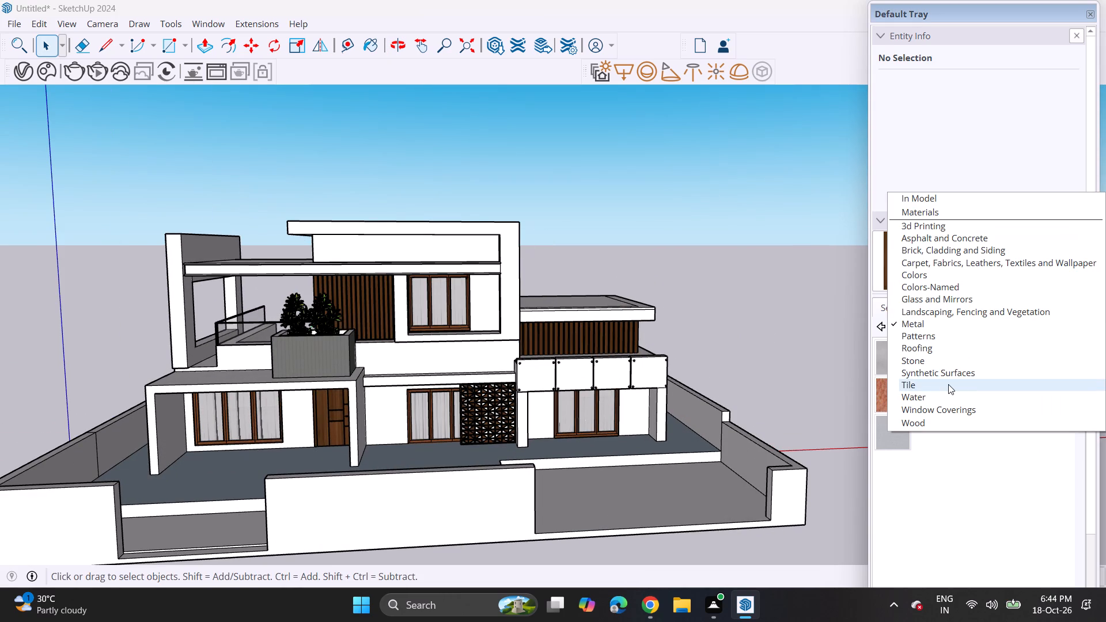
pyautogui.click(944, 354)
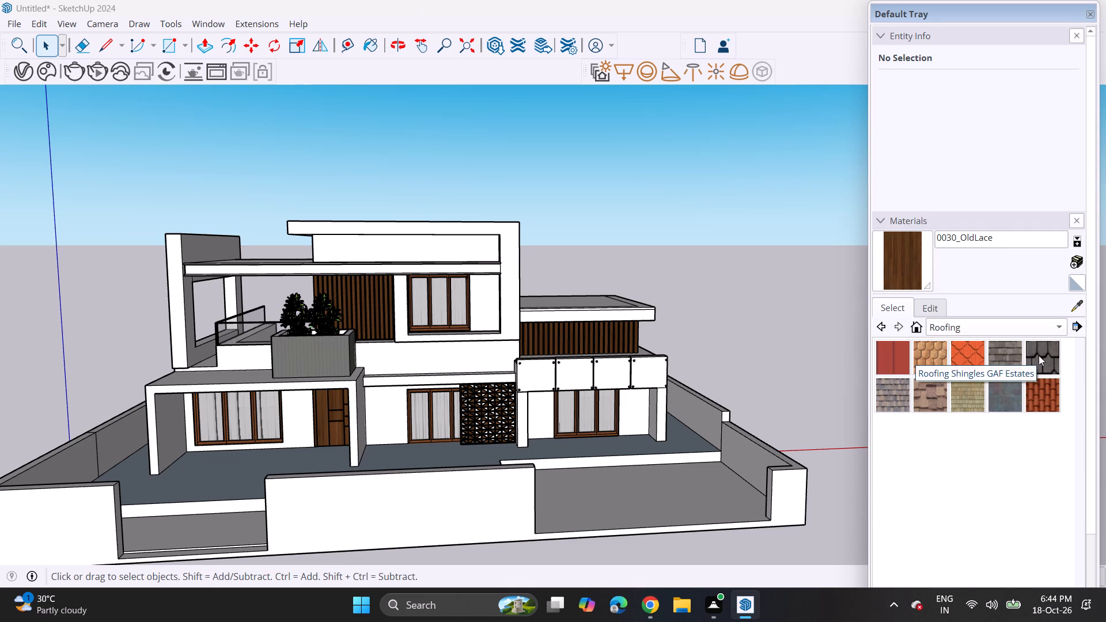
pyautogui.click(1036, 334)
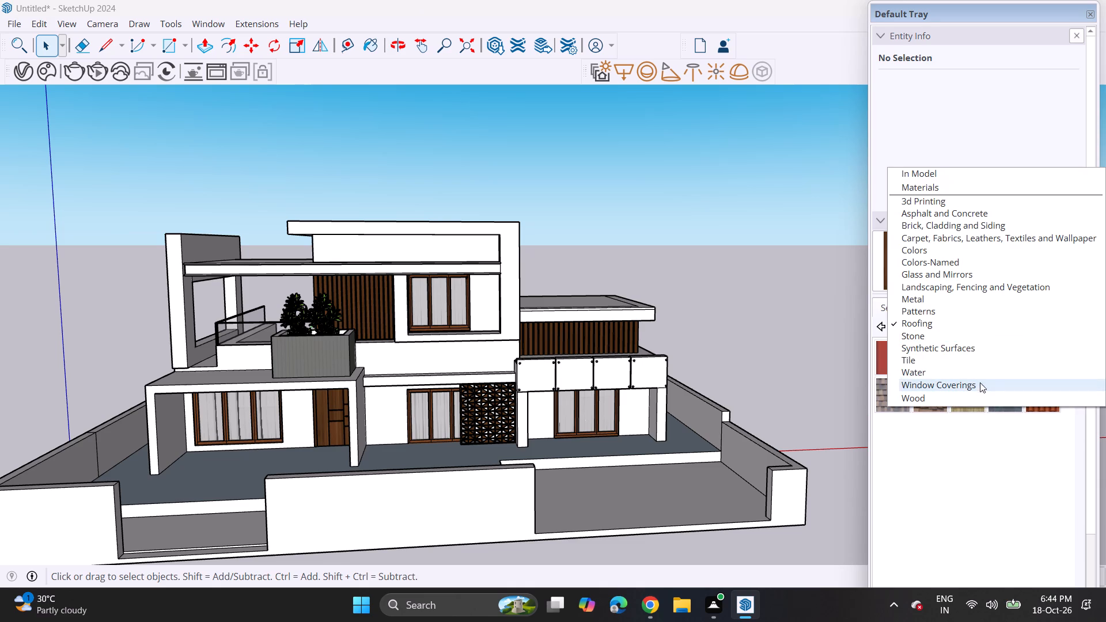
pyautogui.click(983, 355)
pyautogui.scroll(-5, 993, 403)
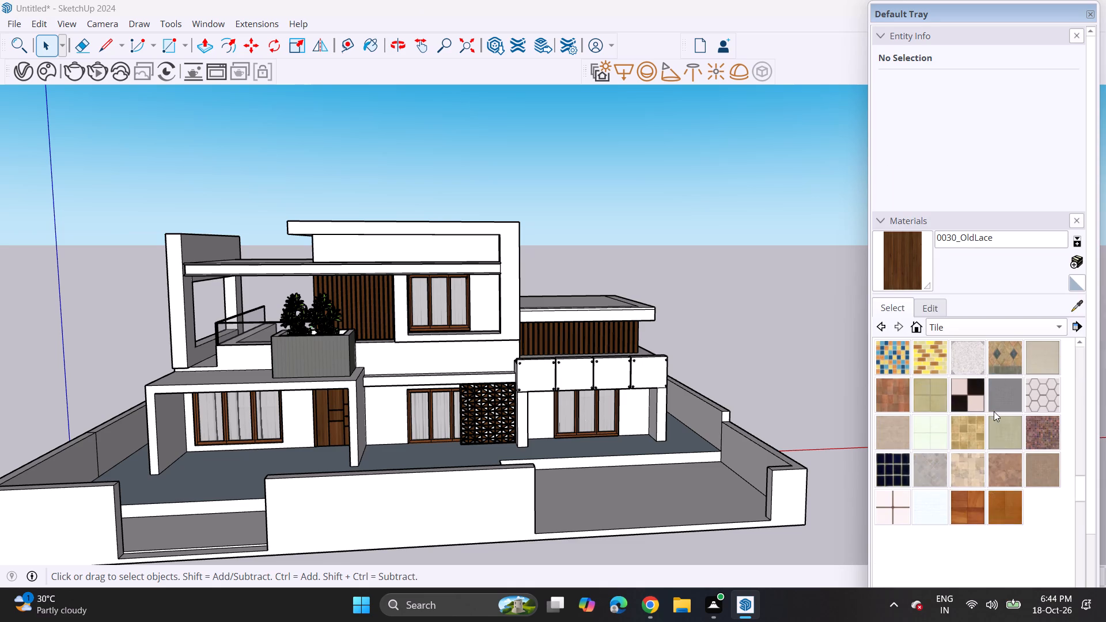
pyautogui.scroll(3, 994, 411)
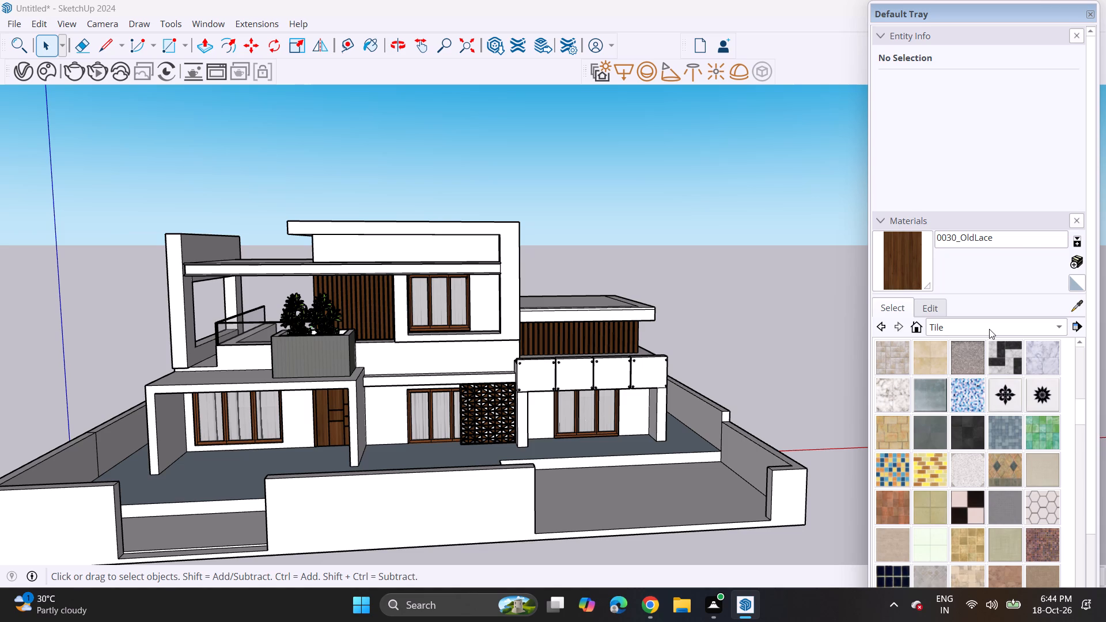
pyautogui.click(989, 329)
pyautogui.click(953, 297)
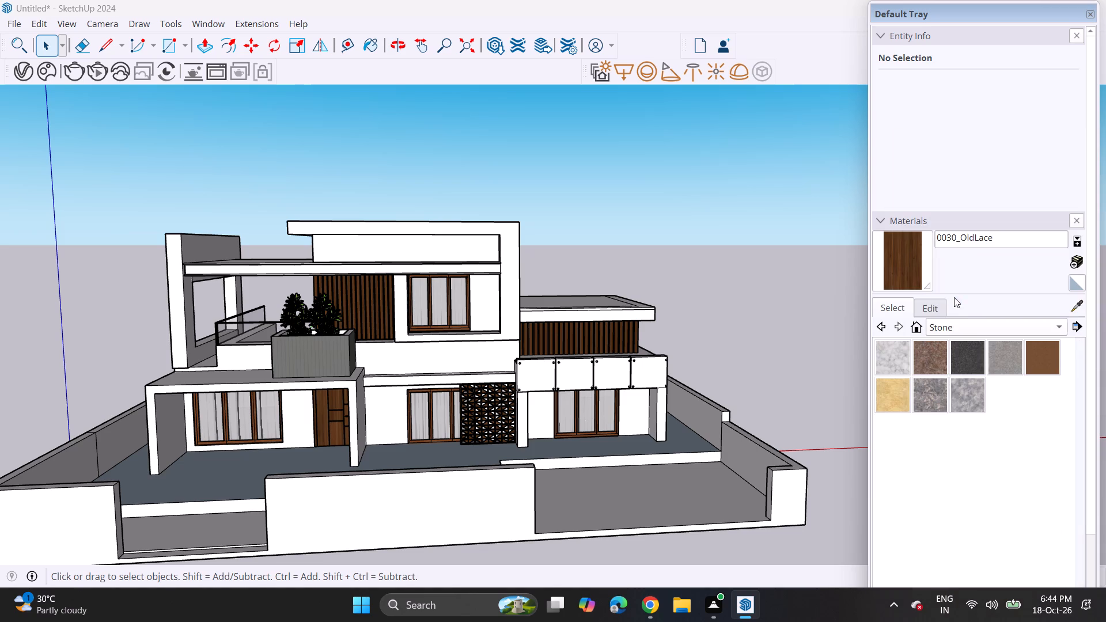
pyautogui.click(974, 336)
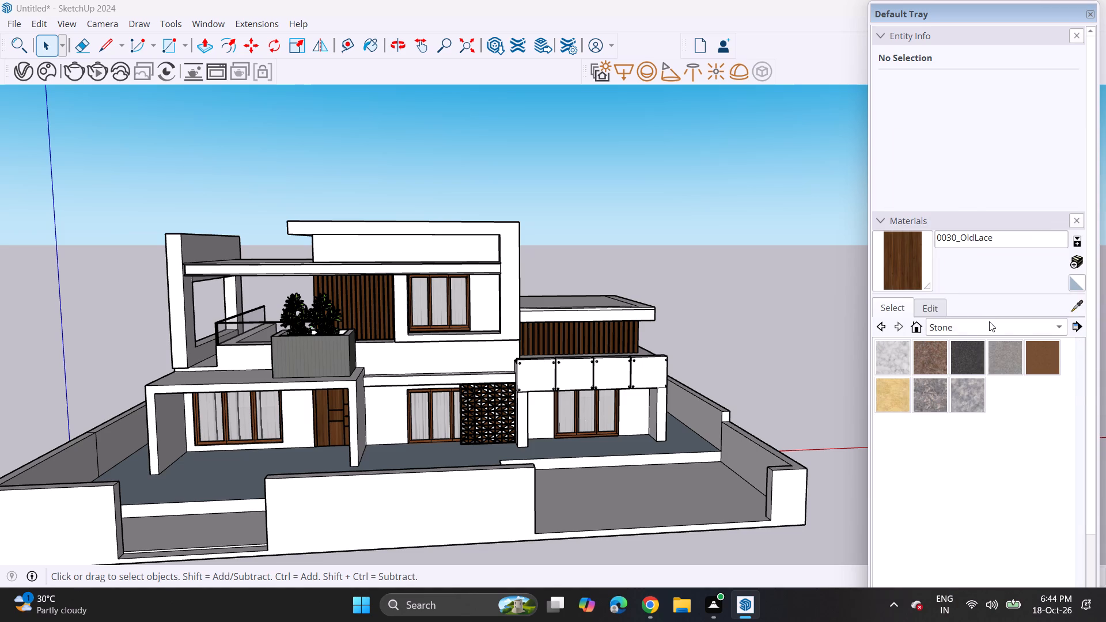
# Paint the upper-floor front wall above the pergola beam and the wall strip beside the window with Slate Light Tile.
pyautogui.click(989, 321)
pyautogui.click(980, 344)
pyautogui.scroll(-1, 975, 433)
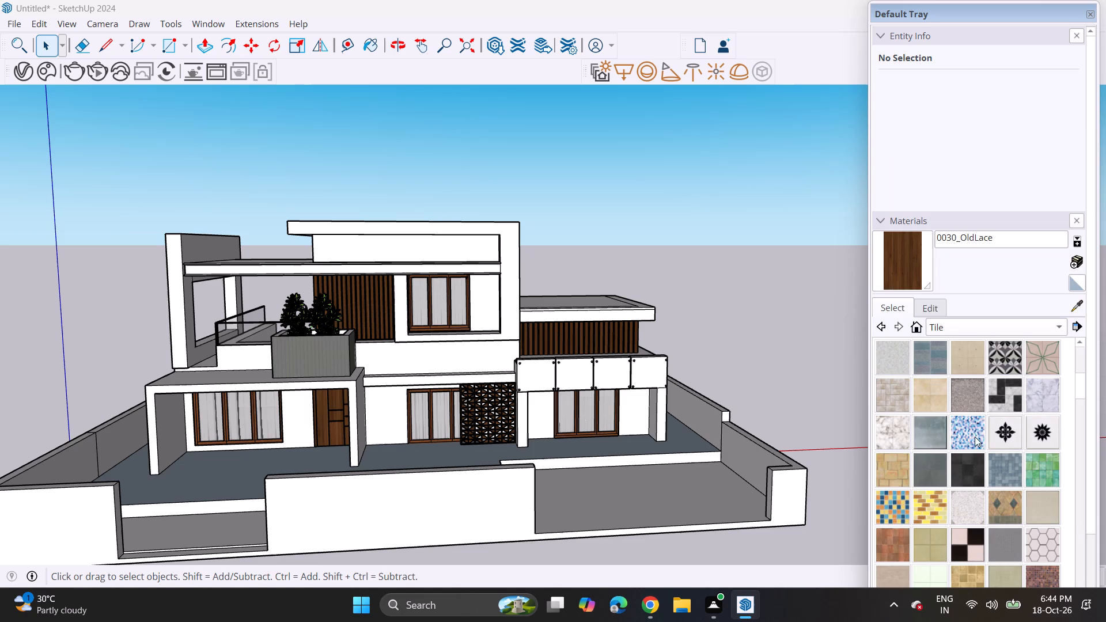
pyautogui.click(967, 460)
pyautogui.click(438, 247)
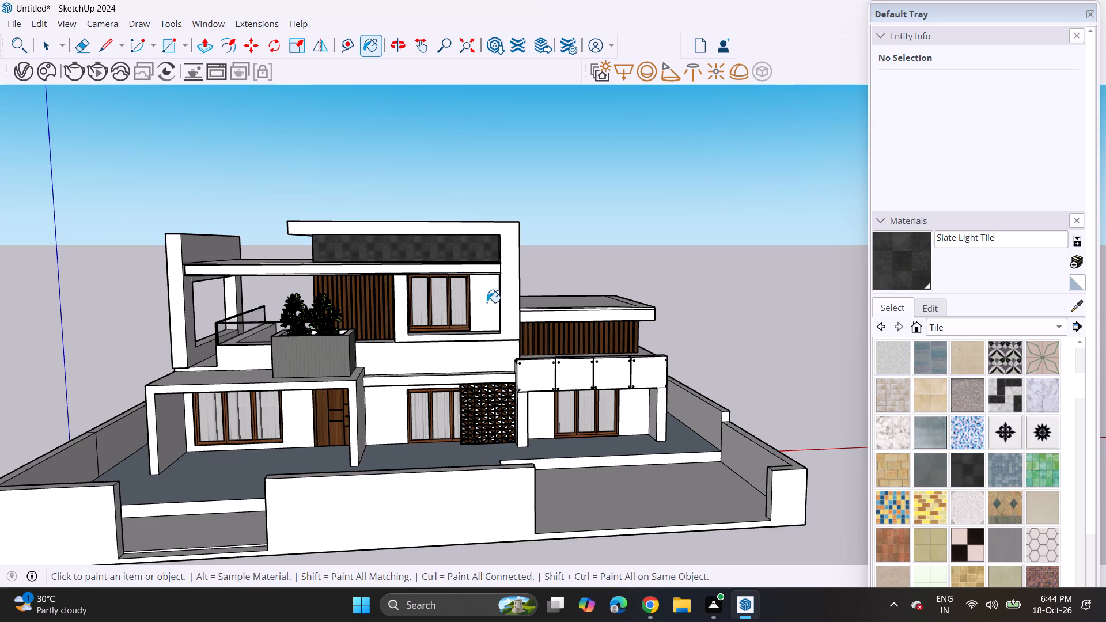
pyautogui.click(487, 302)
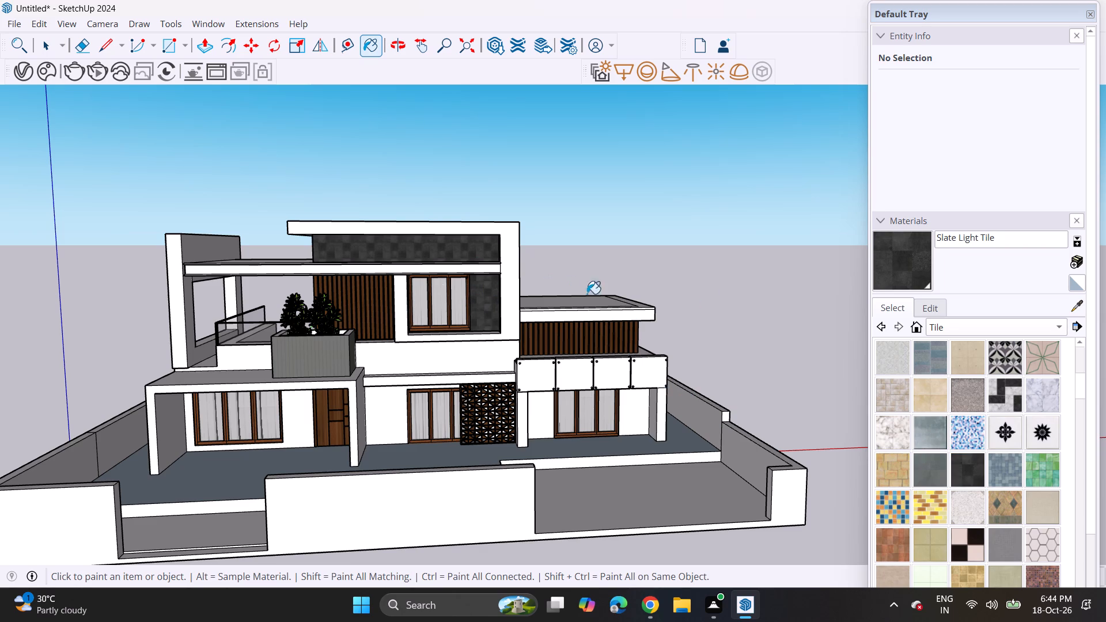
# Lighten the Slate Light Tile material to a medium grey and set its texture width to 5'.
pyautogui.click(918, 306)
pyautogui.click(955, 404)
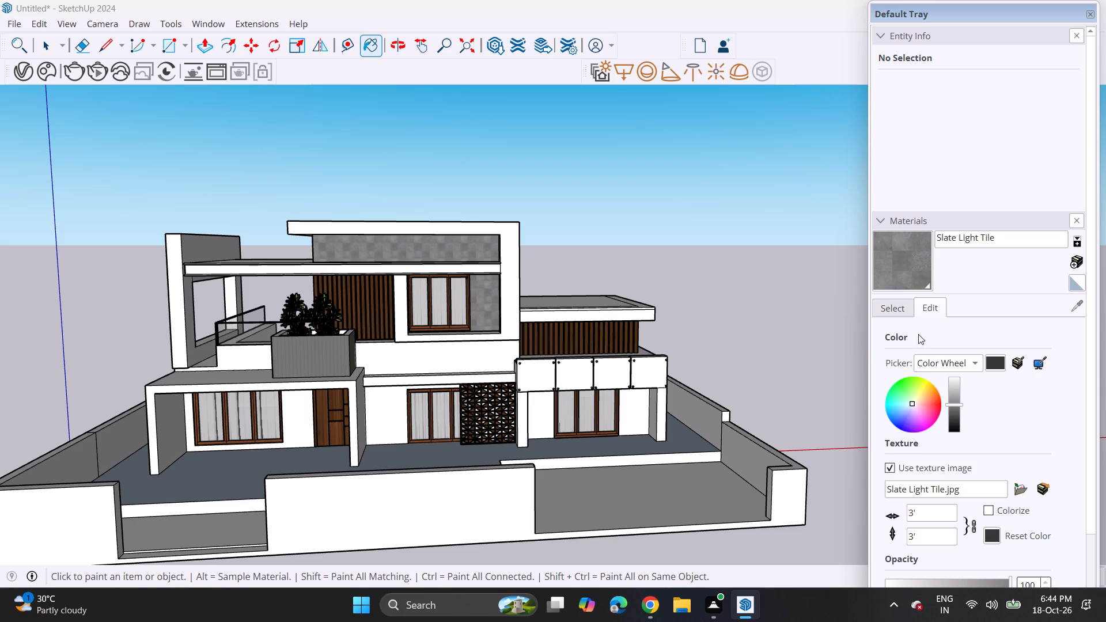
pyautogui.click(922, 513)
pyautogui.press('BackSpace')
pyautogui.press('BackSpace')
pyautogui.press('BackSpace')
pyautogui.write("5'")
pyautogui.press('Return')
pyautogui.click(956, 411)
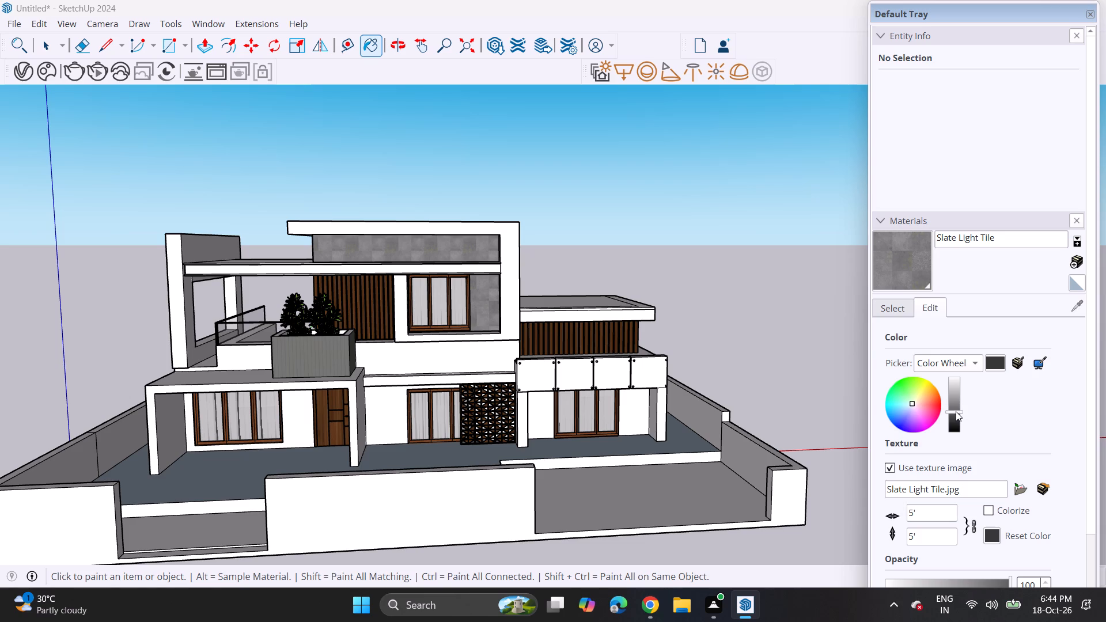
pyautogui.click(955, 409)
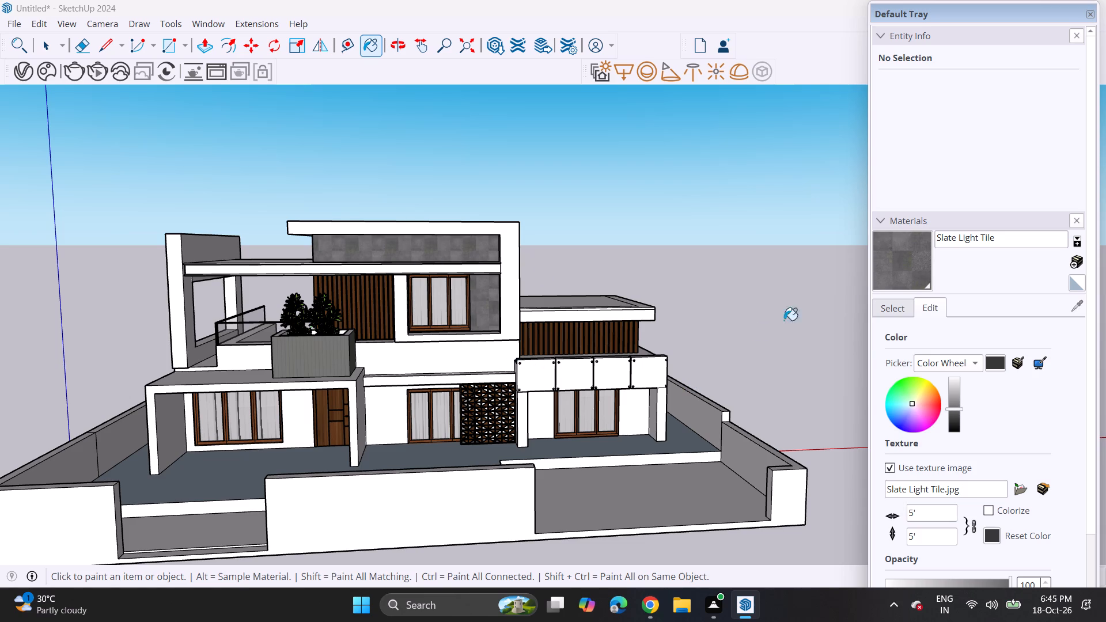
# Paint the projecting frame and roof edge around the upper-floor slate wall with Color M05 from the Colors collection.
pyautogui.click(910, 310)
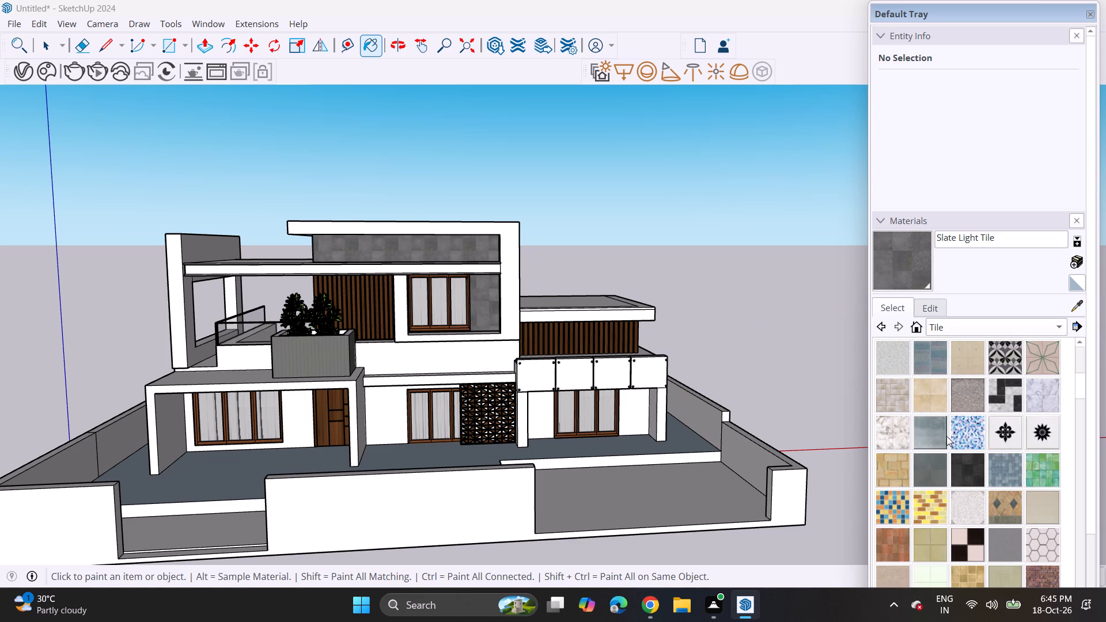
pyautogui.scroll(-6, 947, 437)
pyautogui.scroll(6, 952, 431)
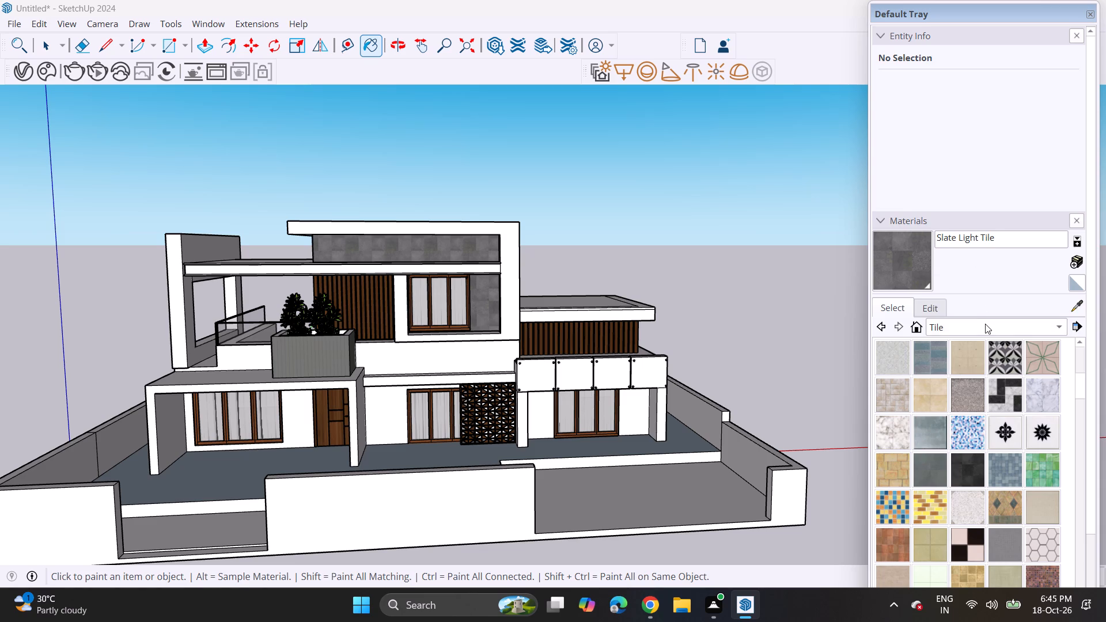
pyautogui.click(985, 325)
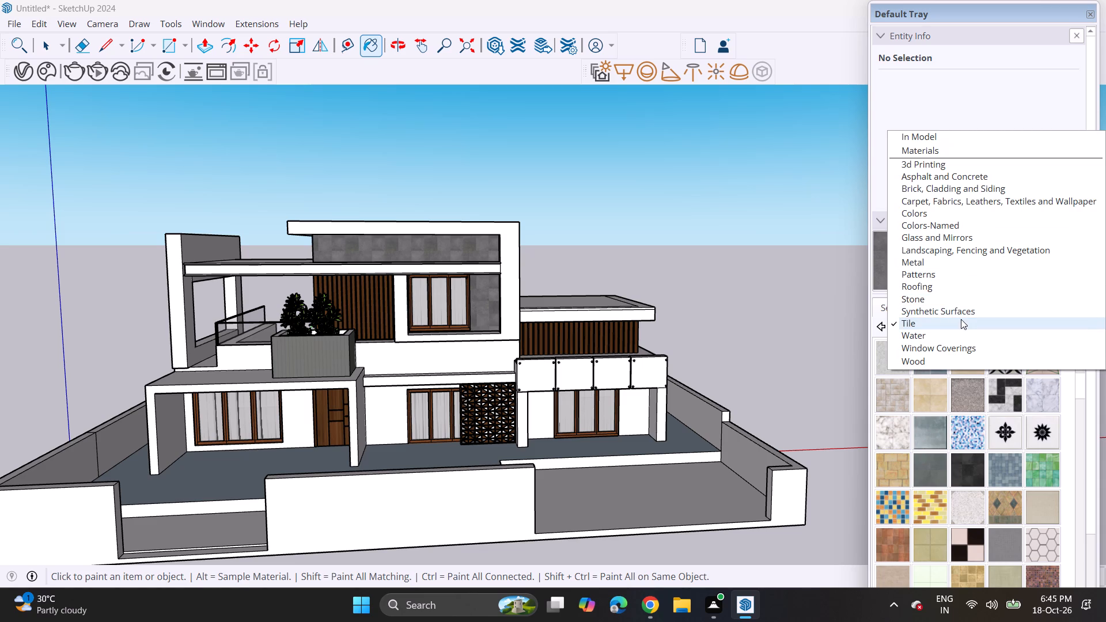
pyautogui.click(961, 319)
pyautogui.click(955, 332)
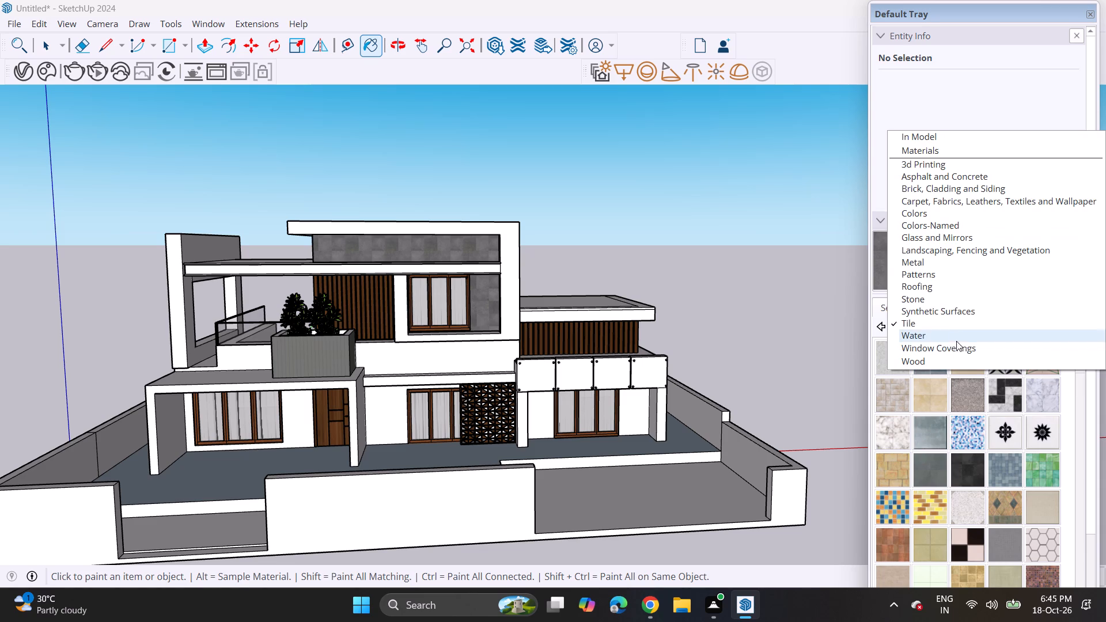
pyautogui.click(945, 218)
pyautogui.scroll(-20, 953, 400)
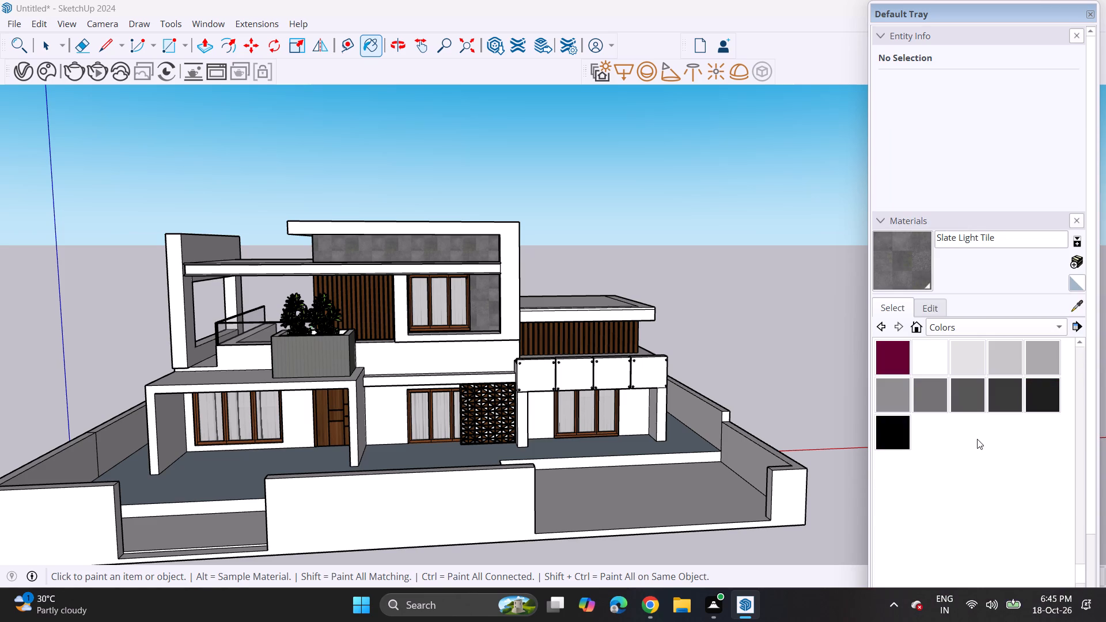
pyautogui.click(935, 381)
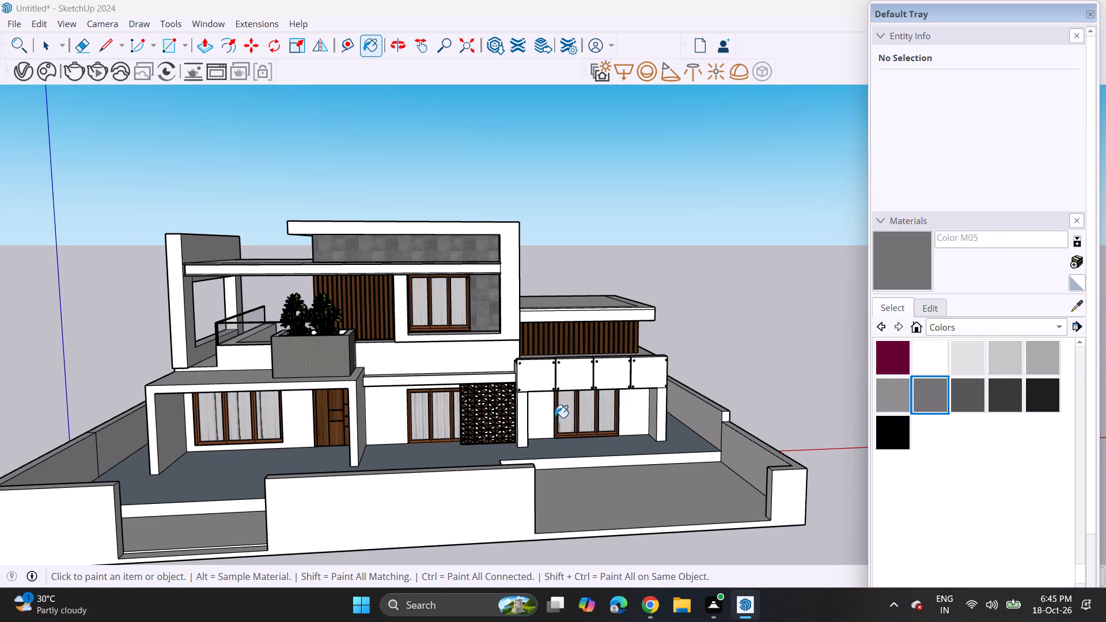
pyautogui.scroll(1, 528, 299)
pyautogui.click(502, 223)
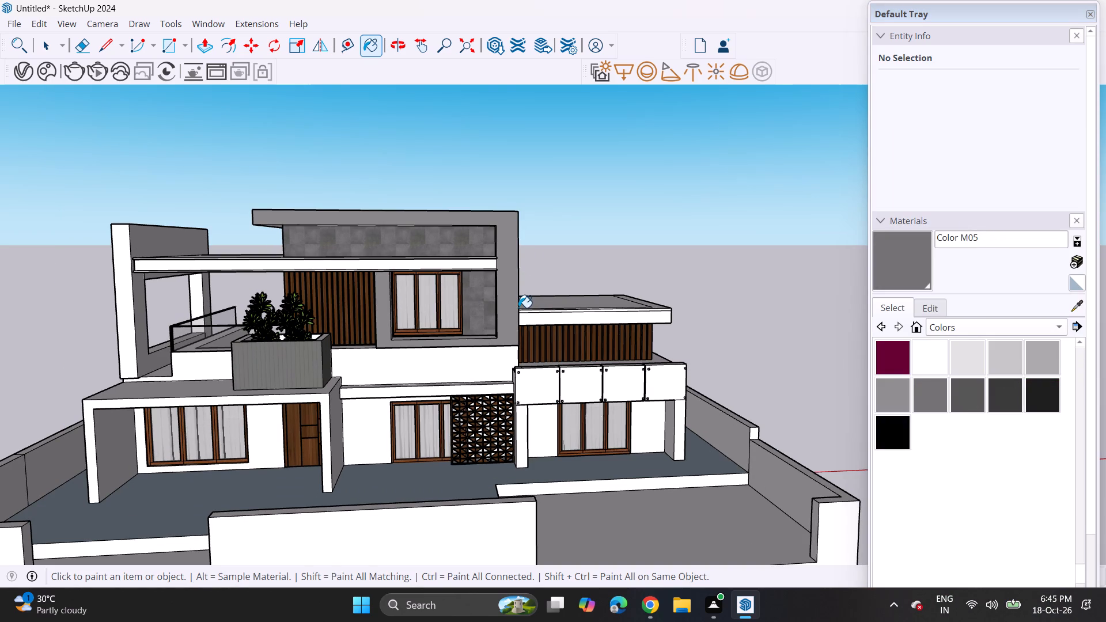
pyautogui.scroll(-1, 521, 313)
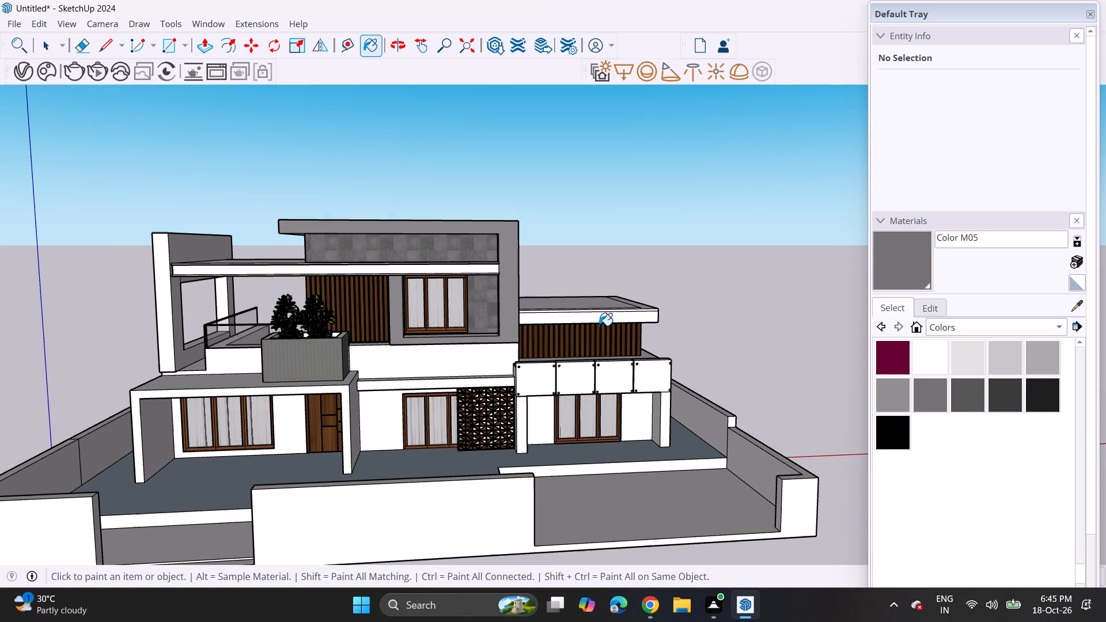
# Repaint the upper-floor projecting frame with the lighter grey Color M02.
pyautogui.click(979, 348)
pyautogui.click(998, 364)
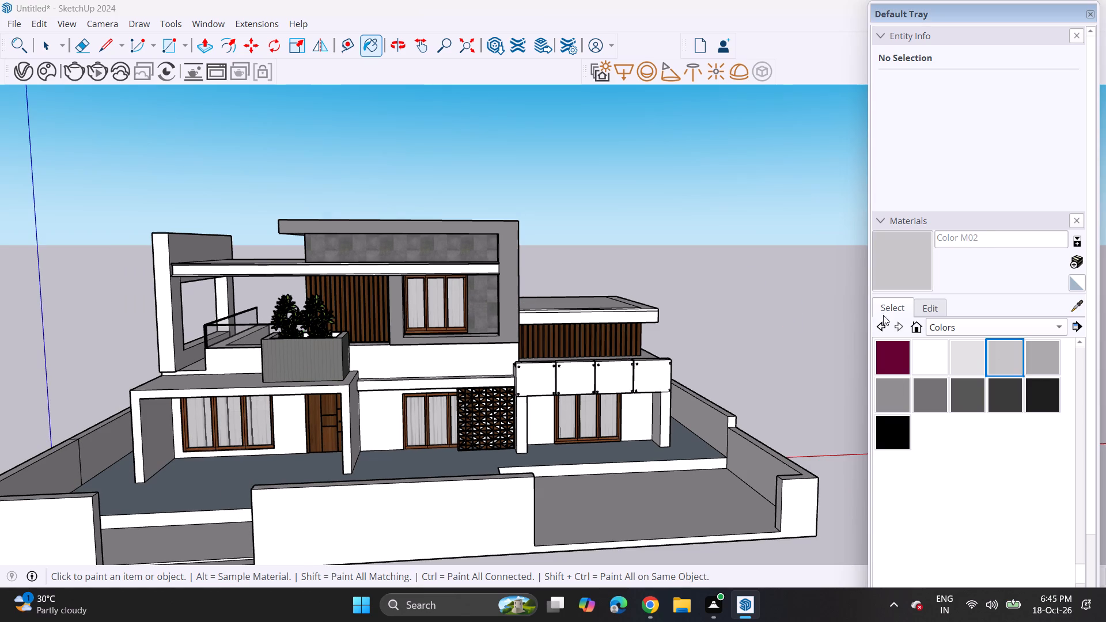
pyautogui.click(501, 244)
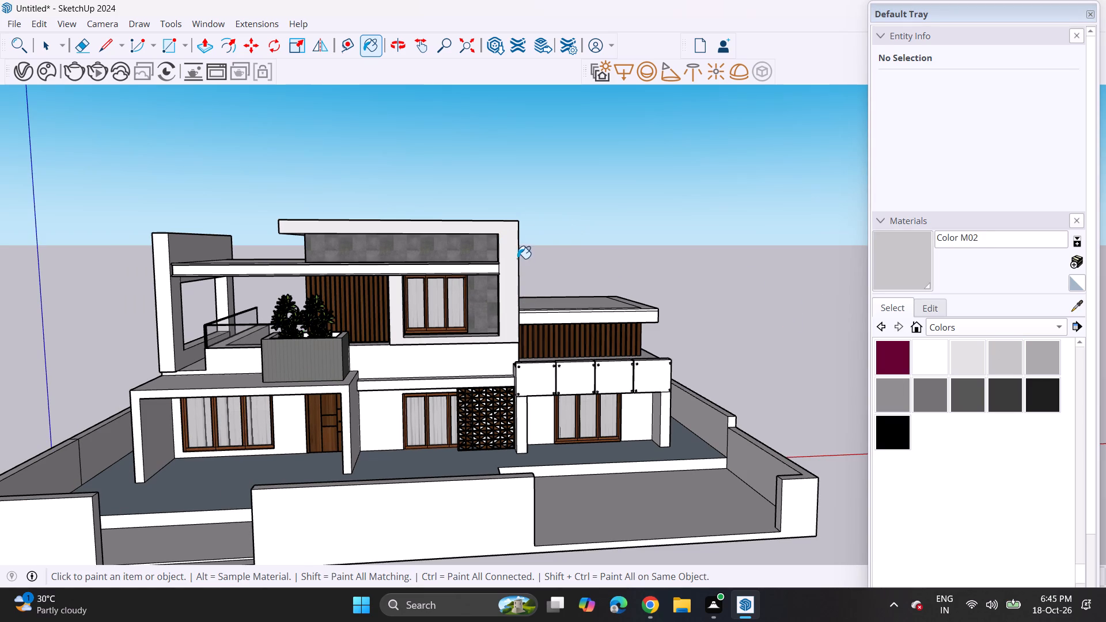
# Repaint the upper-floor projecting frame and roof edge with Color M03.
pyautogui.click(1055, 363)
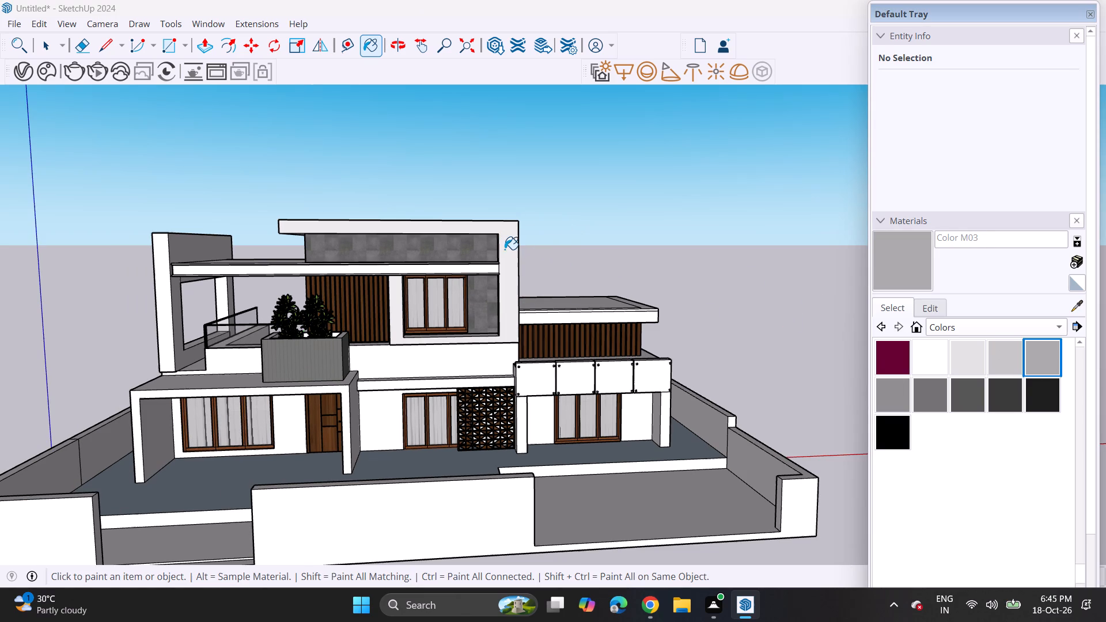
pyautogui.click(505, 249)
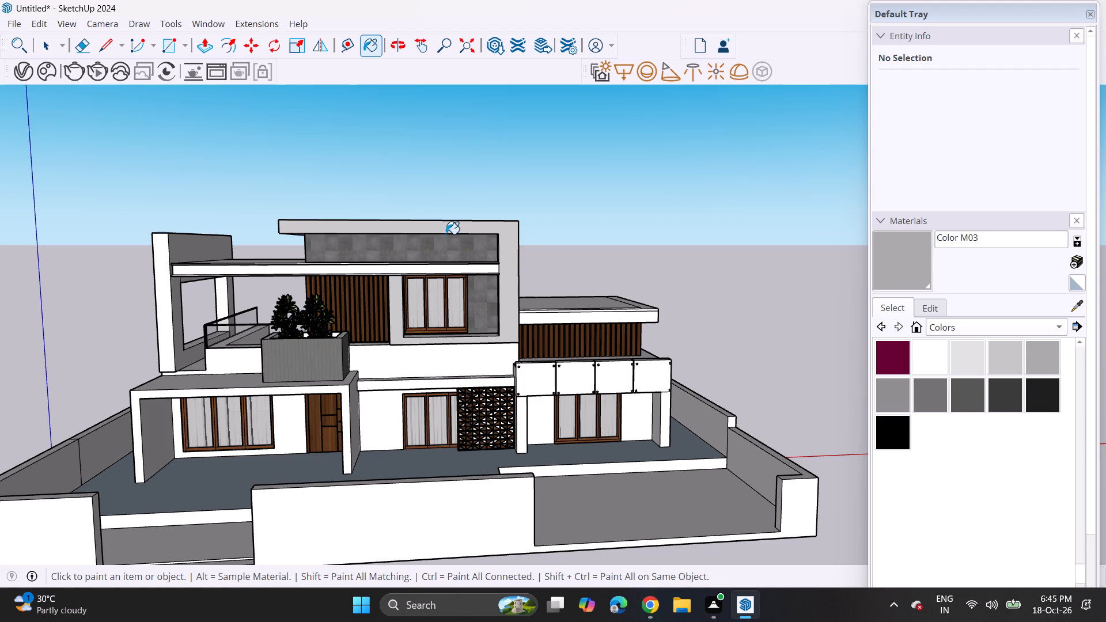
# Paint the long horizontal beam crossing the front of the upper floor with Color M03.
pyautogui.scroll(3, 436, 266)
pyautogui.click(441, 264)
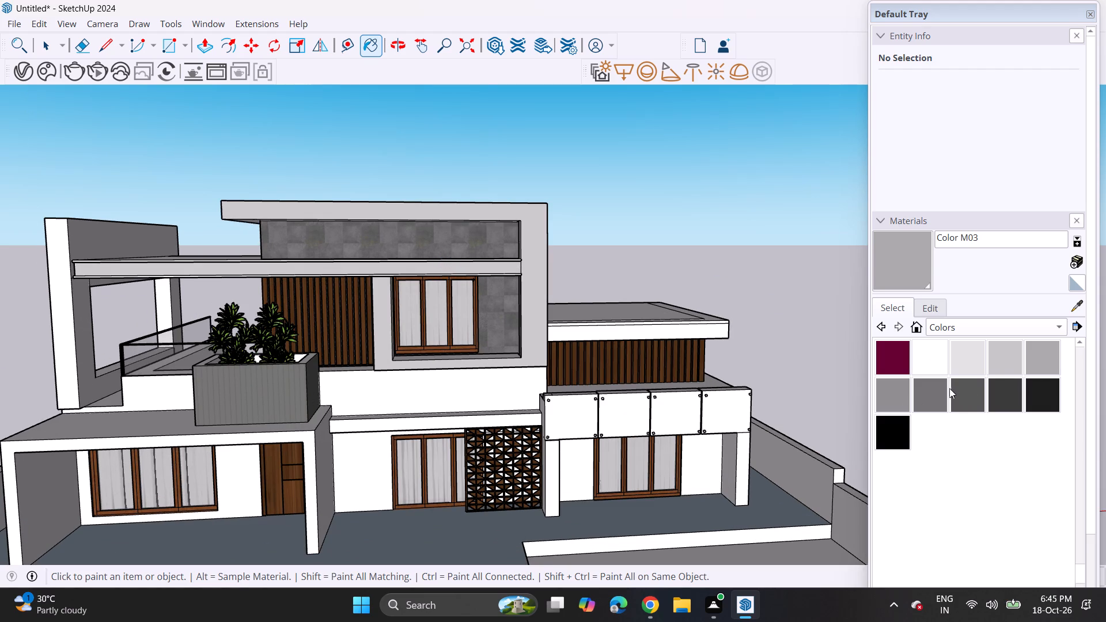
# Paint the faces of the long horizontal beam across the upper floor with the darker grey Color M05.
pyautogui.click(935, 392)
pyautogui.click(431, 274)
pyautogui.click(438, 264)
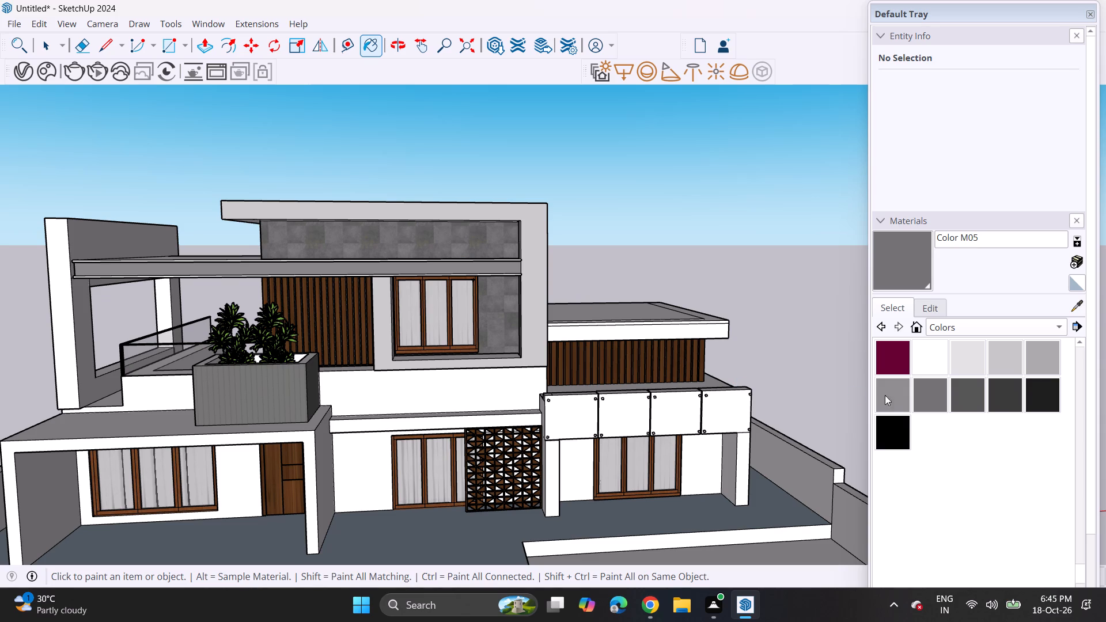
# Darken the Color M05 material to a deeper grey and return to the Colors collection.
pyautogui.click(934, 298)
pyautogui.click(950, 412)
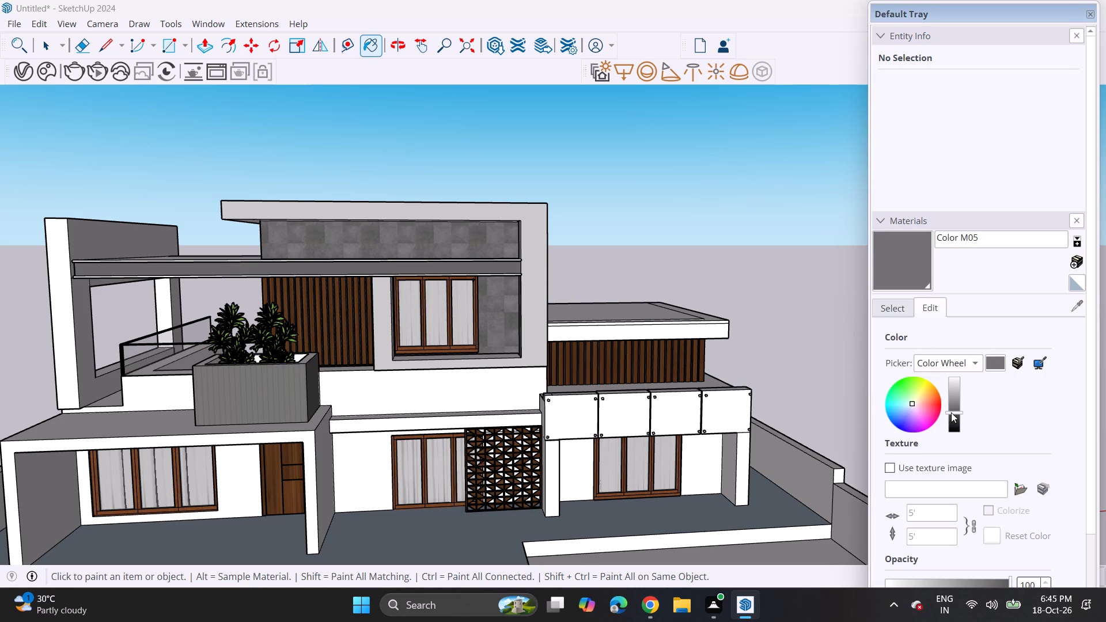
pyautogui.click(907, 310)
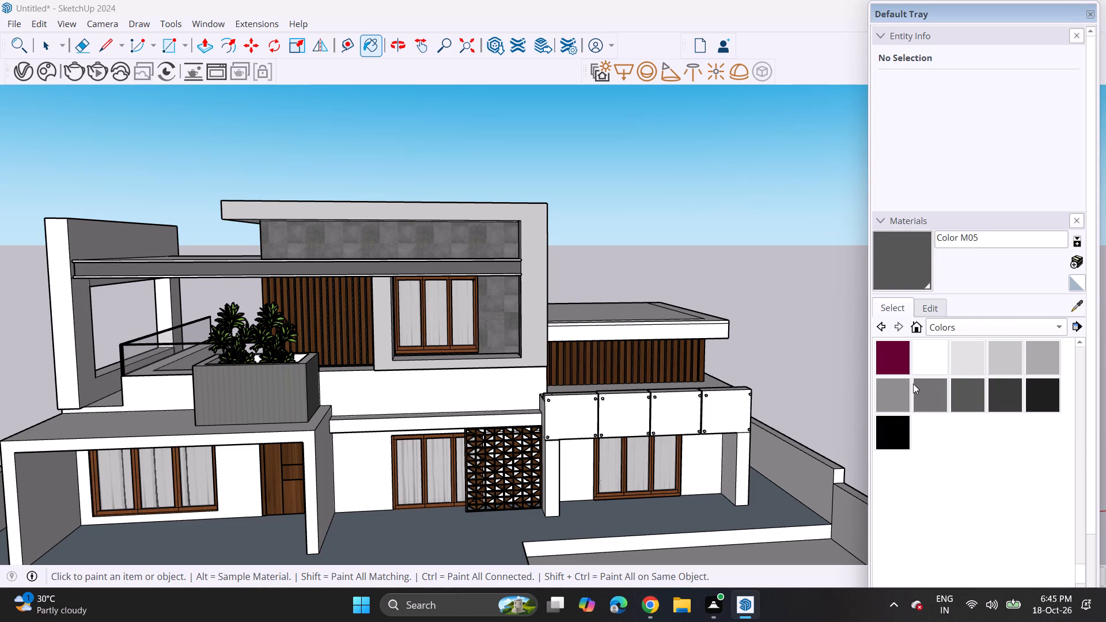
# Paint the upper and lower edge strips of the long horizontal beam with Color M05.
pyautogui.scroll(14, 472, 248)
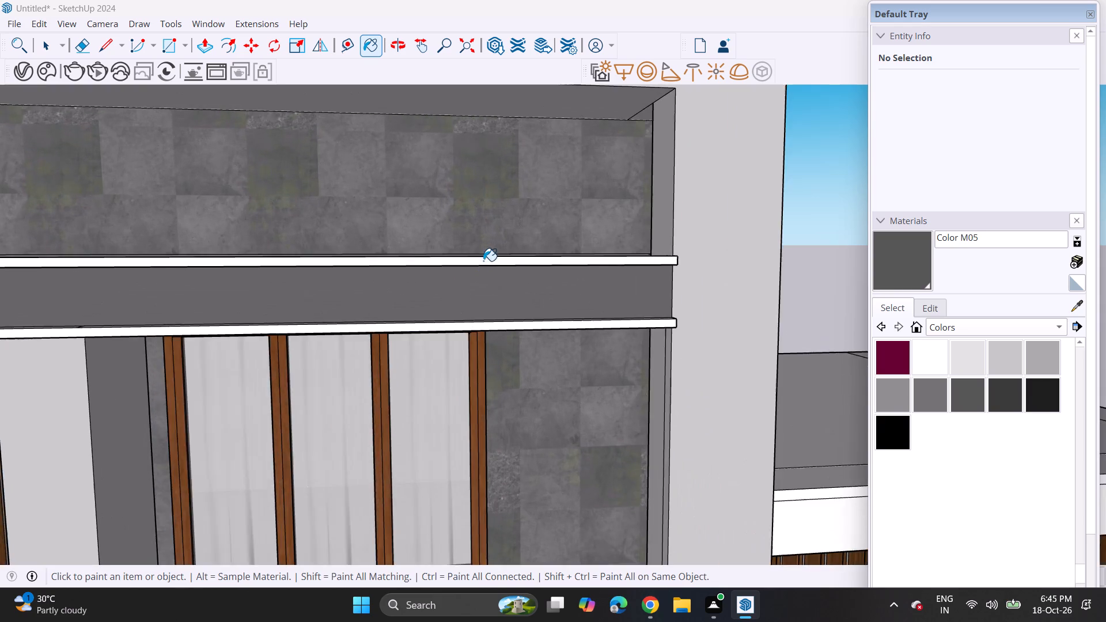
pyautogui.scroll(5, 483, 261)
pyautogui.click(483, 261)
pyautogui.click(487, 373)
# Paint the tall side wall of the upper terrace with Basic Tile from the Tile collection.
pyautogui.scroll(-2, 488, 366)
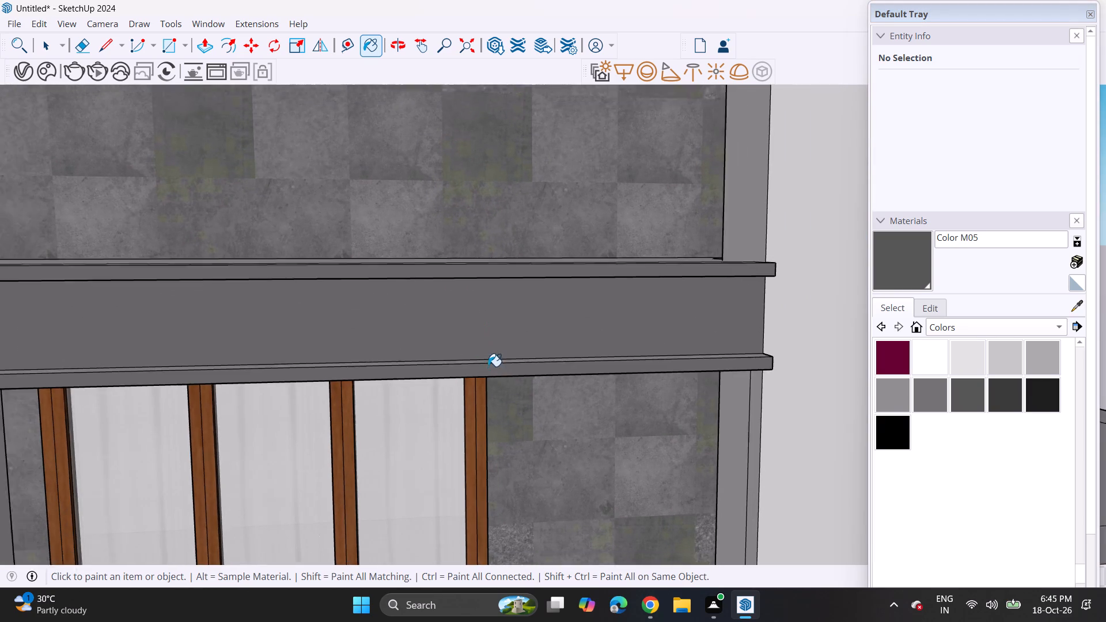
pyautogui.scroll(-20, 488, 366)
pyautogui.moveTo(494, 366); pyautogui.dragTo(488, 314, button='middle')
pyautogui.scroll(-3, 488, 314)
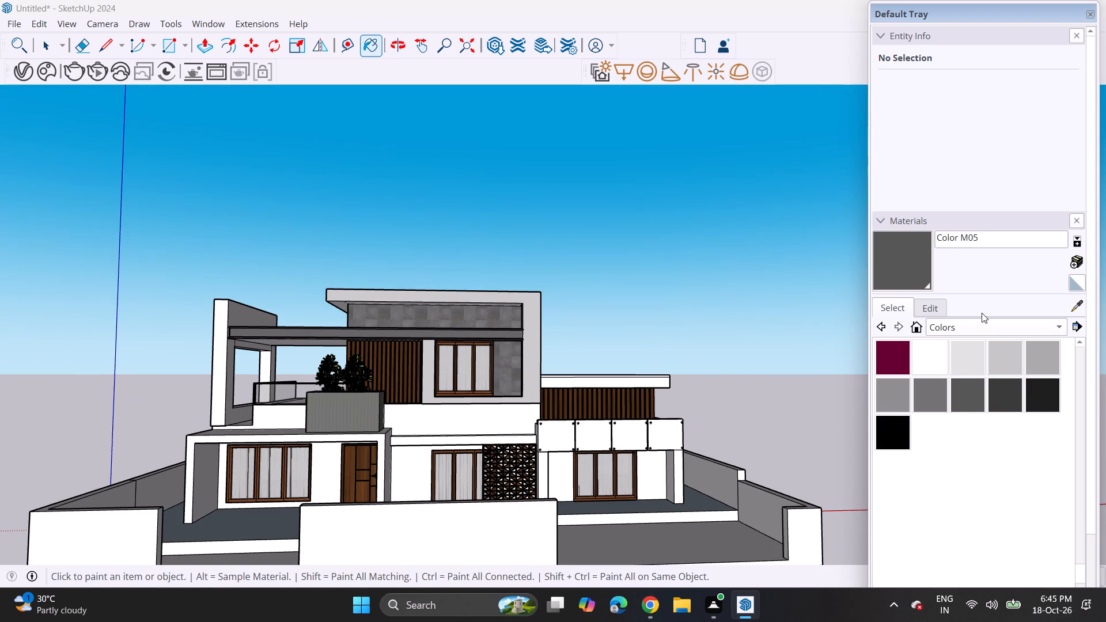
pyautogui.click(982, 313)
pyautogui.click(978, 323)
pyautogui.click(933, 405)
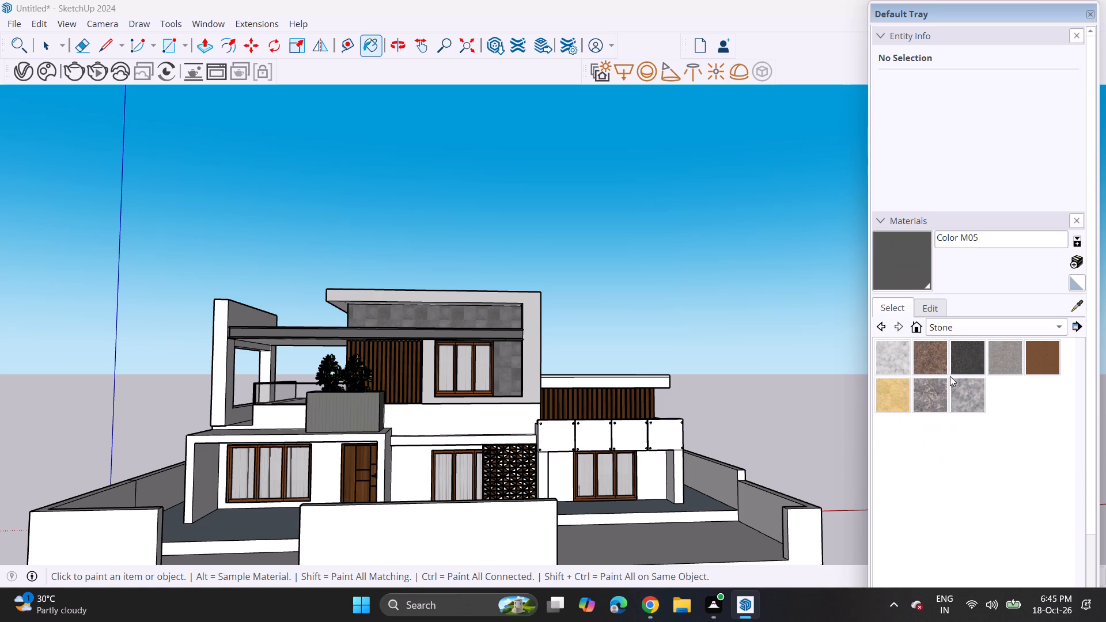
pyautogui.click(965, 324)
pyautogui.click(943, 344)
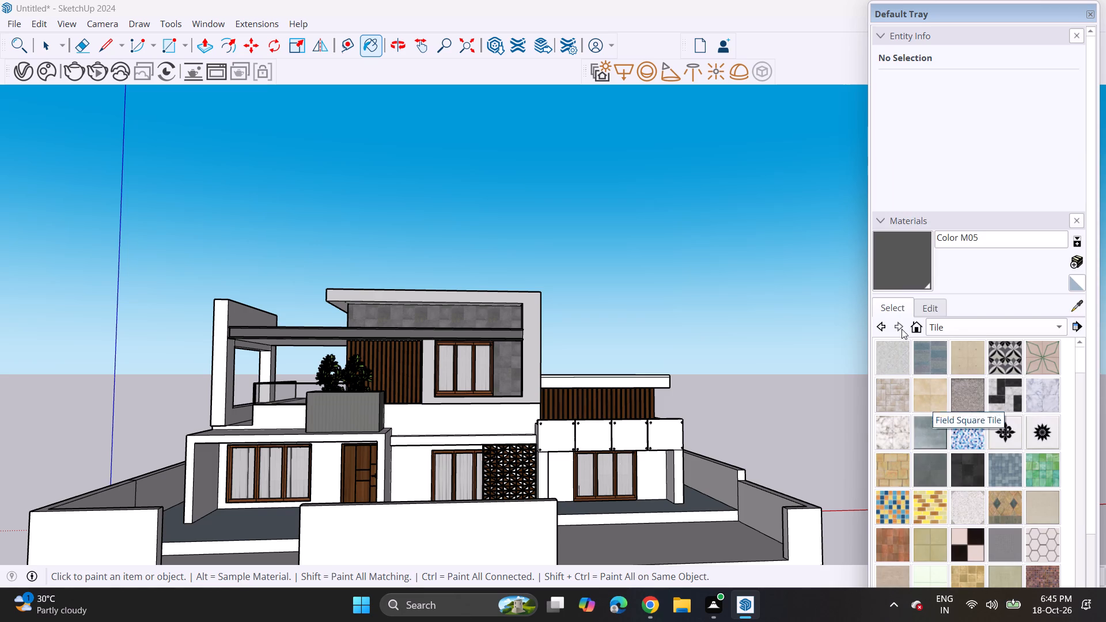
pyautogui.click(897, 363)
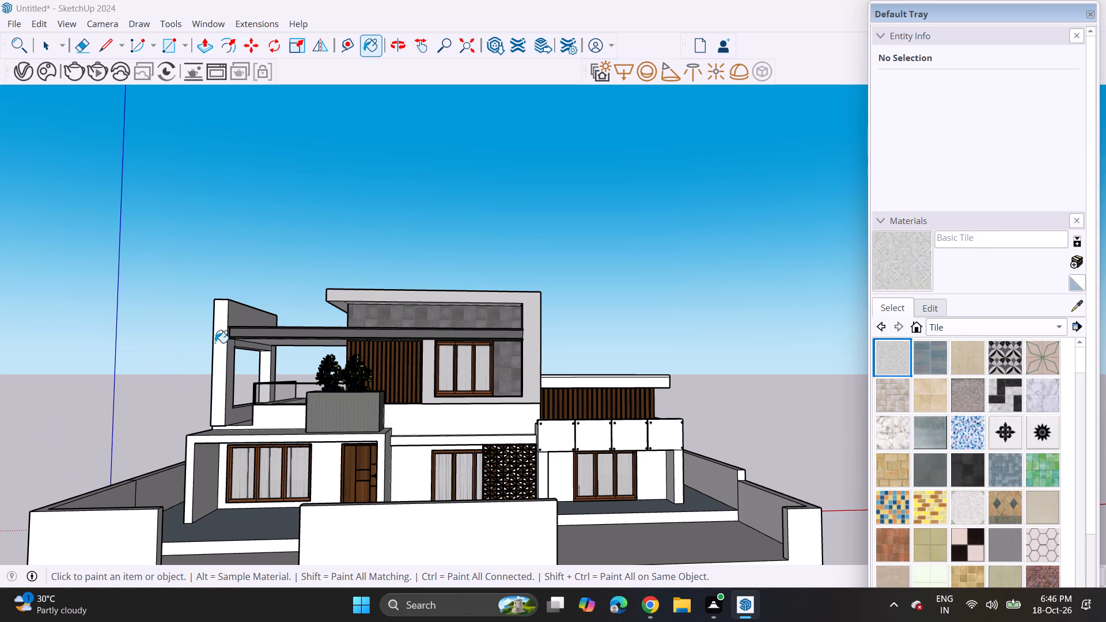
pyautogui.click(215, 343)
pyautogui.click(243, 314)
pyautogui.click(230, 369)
# Paint the terrace side wall's faces, including those around its large opening, with Concrete Tile.
pyautogui.scroll(4, 243, 365)
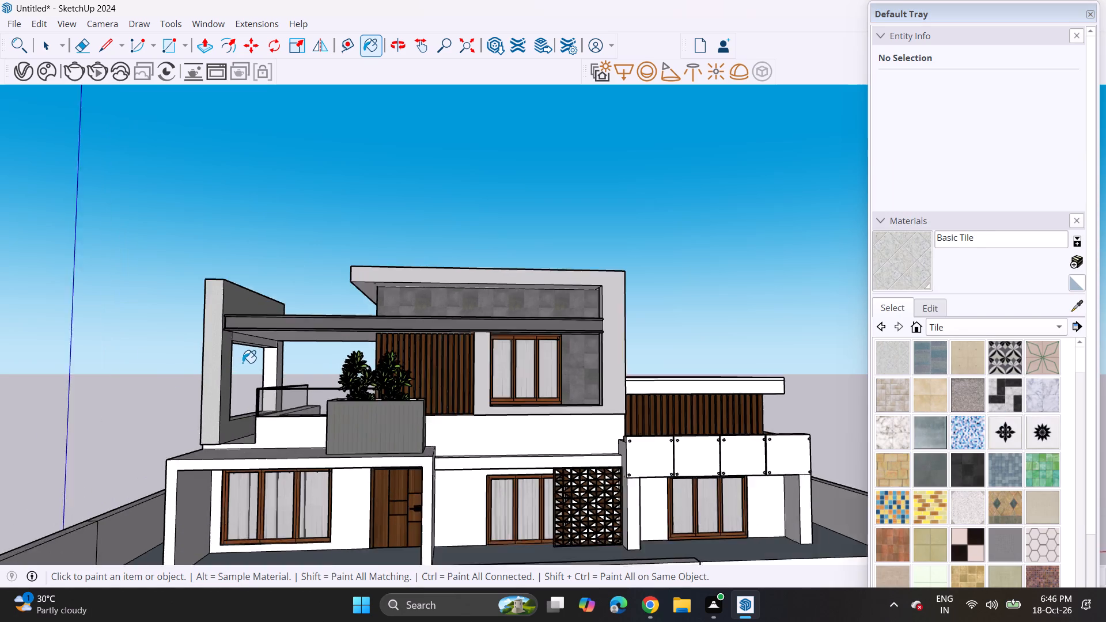
pyautogui.scroll(9, 241, 363)
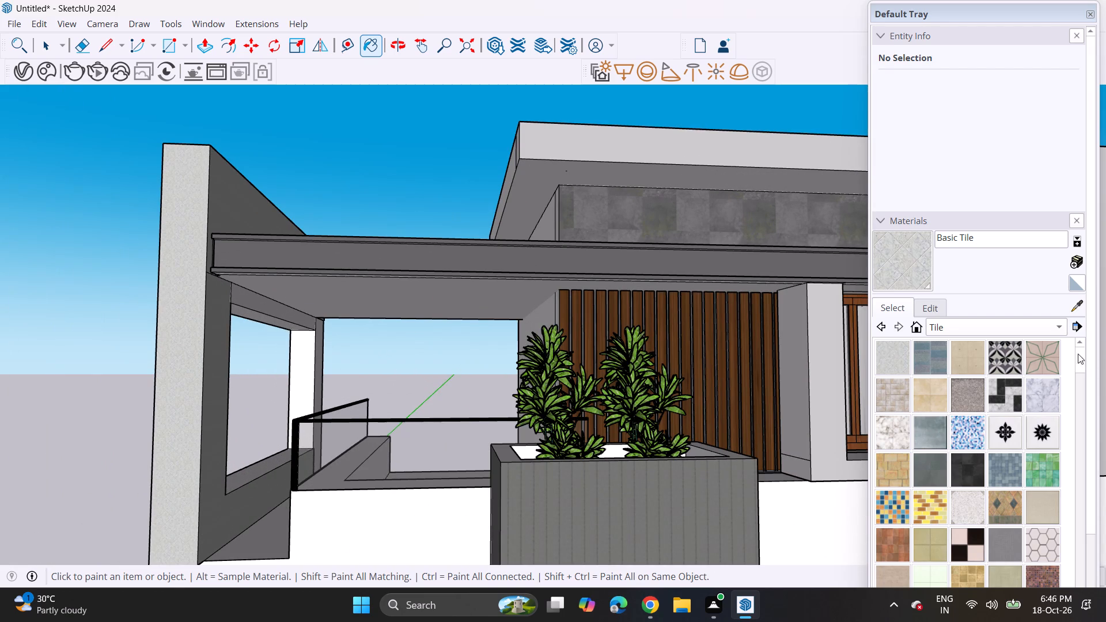
pyautogui.click(969, 355)
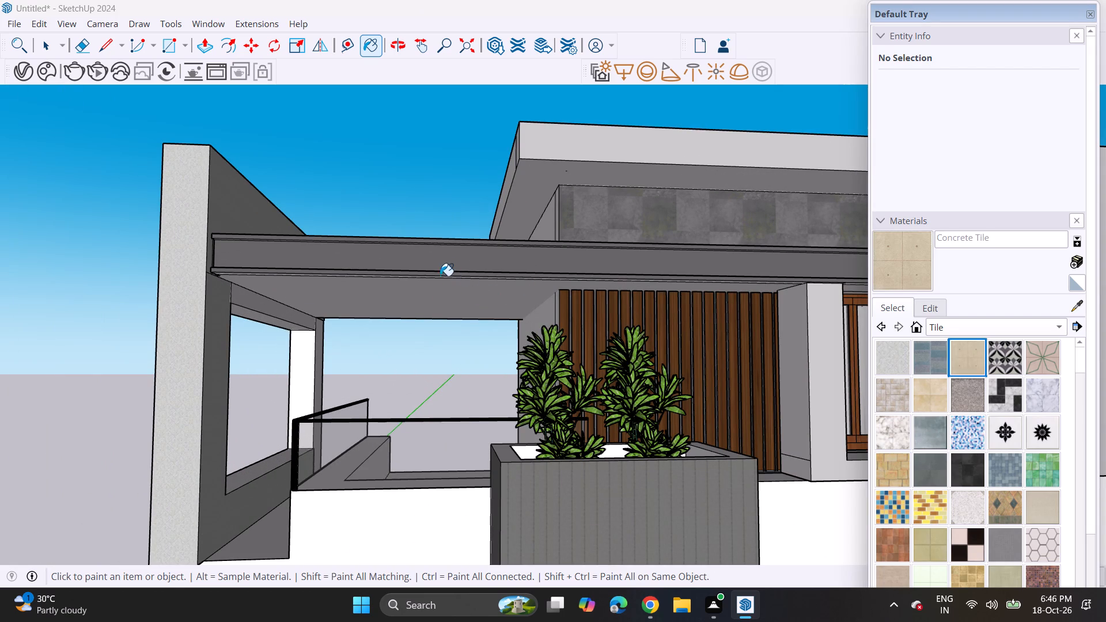
pyautogui.click(193, 279)
pyautogui.click(260, 213)
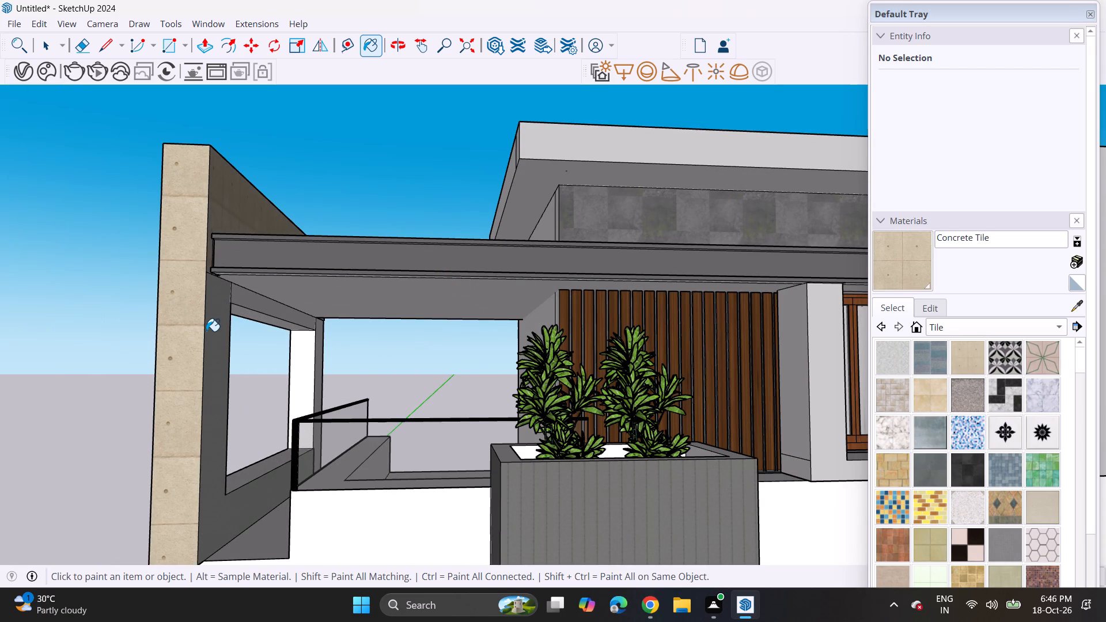
pyautogui.click(206, 331)
pyautogui.click(249, 304)
pyautogui.click(305, 387)
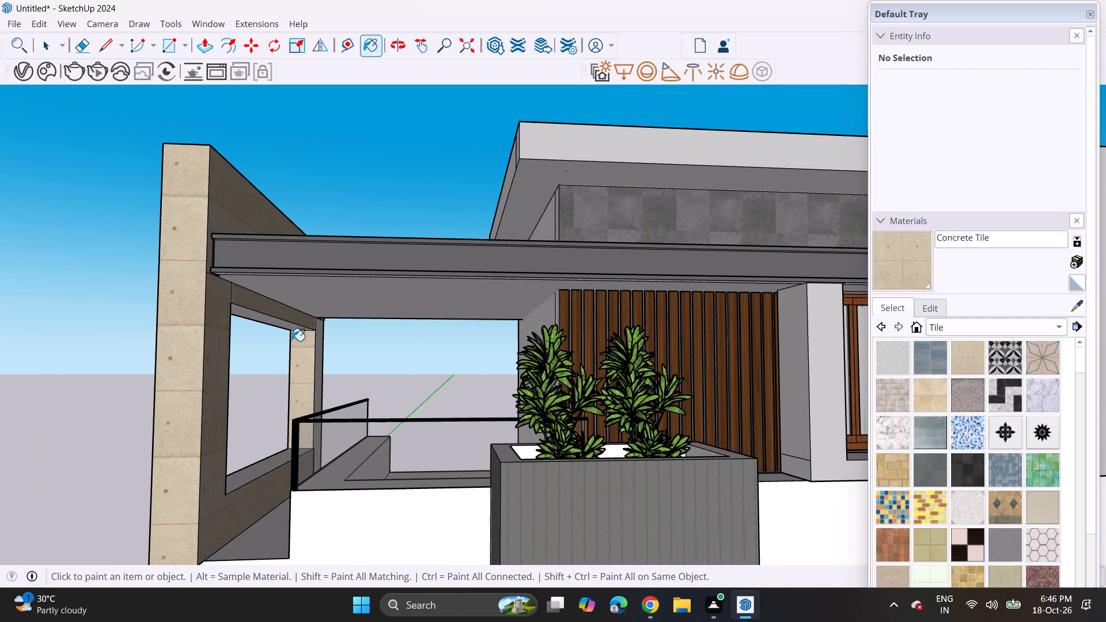
pyautogui.click(283, 329)
pyautogui.click(284, 324)
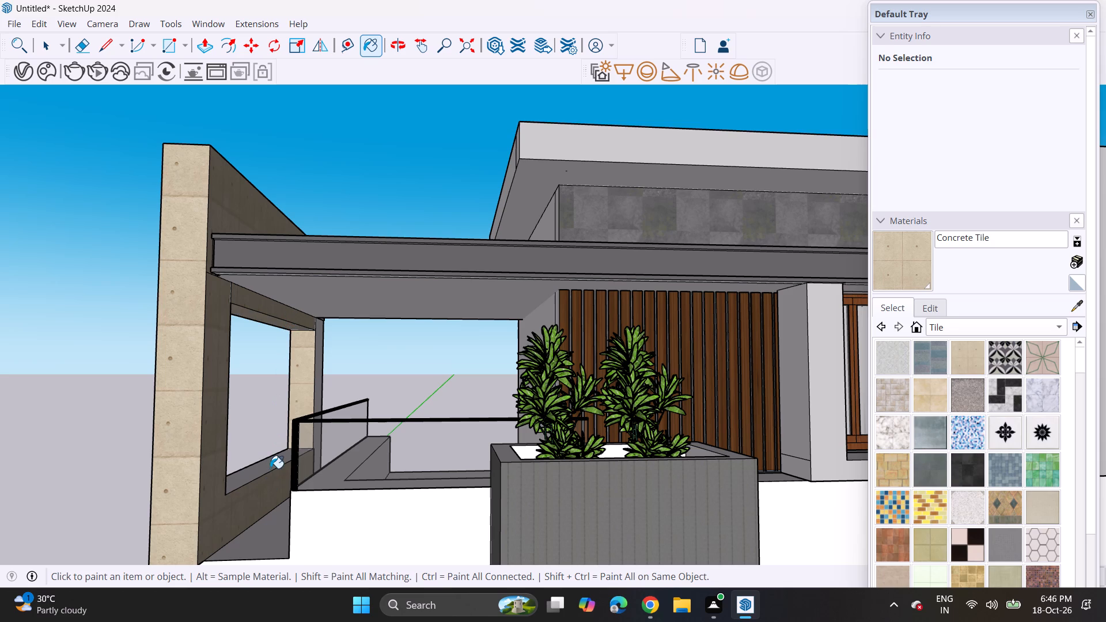
pyautogui.click(270, 468)
pyautogui.click(321, 376)
# Paint the ground-floor porch wall around the front window and door with Concrete Tile.
pyautogui.scroll(-8, 318, 374)
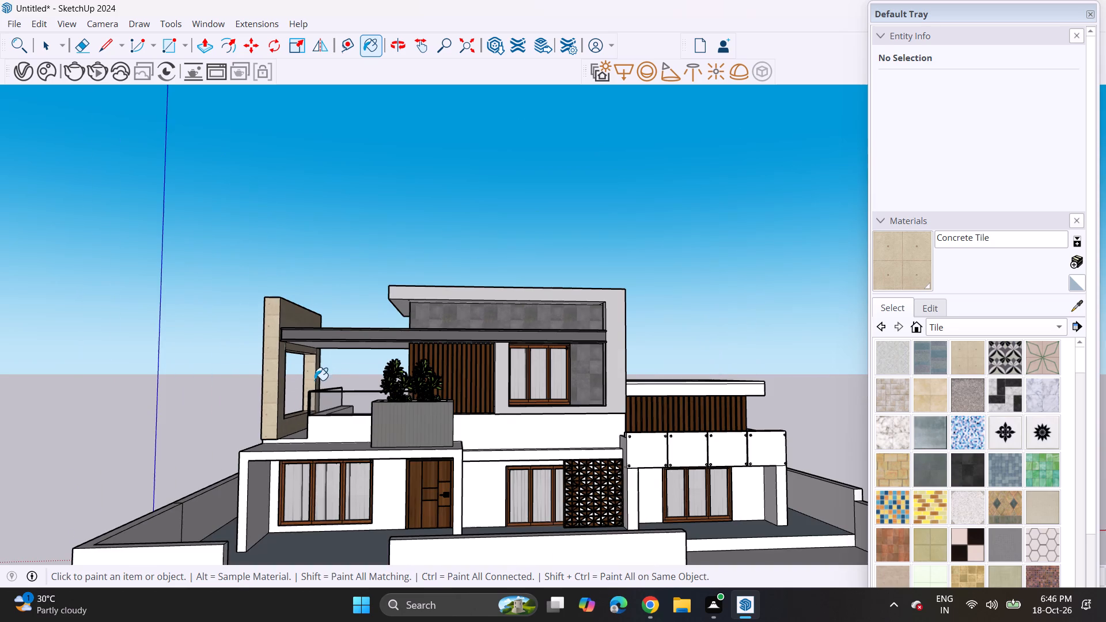
pyautogui.scroll(-1, 347, 375)
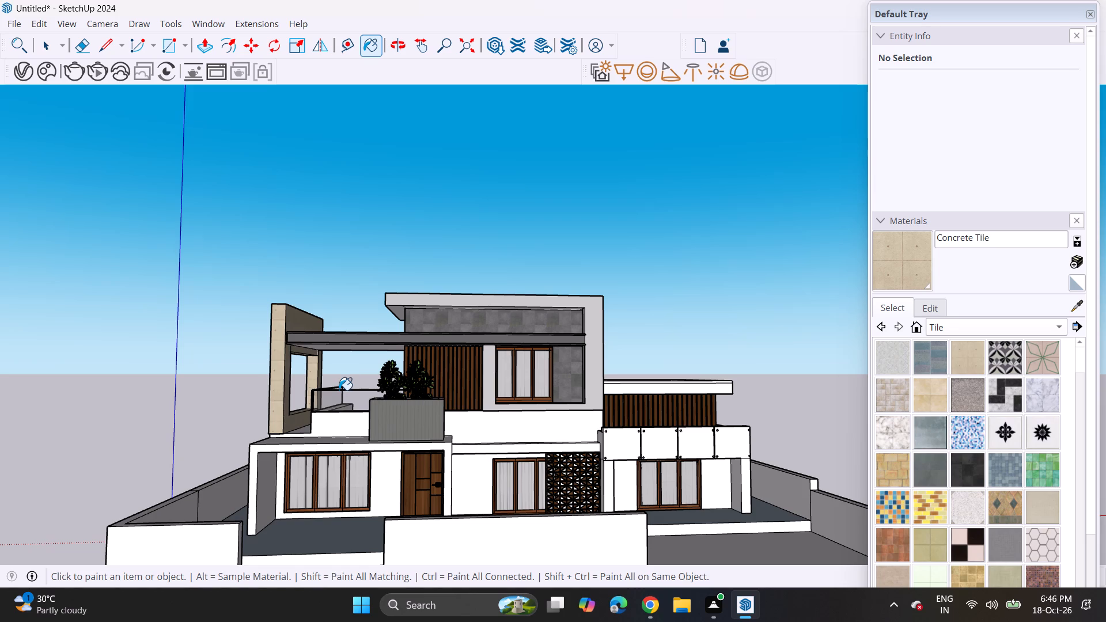
pyautogui.click(263, 491)
pyautogui.click(283, 494)
pyautogui.click(279, 494)
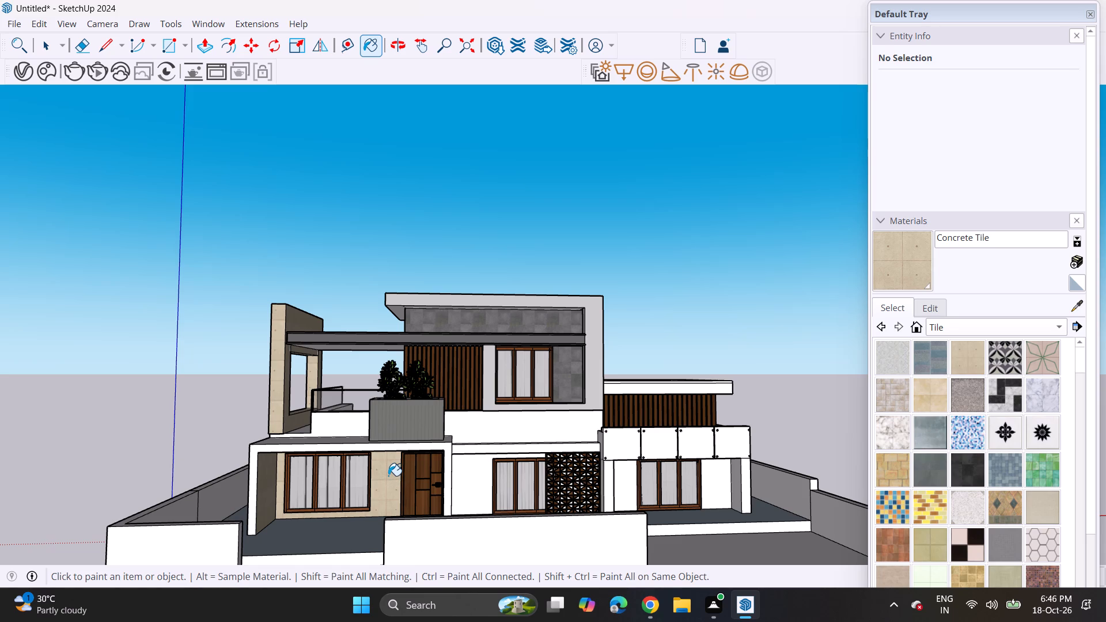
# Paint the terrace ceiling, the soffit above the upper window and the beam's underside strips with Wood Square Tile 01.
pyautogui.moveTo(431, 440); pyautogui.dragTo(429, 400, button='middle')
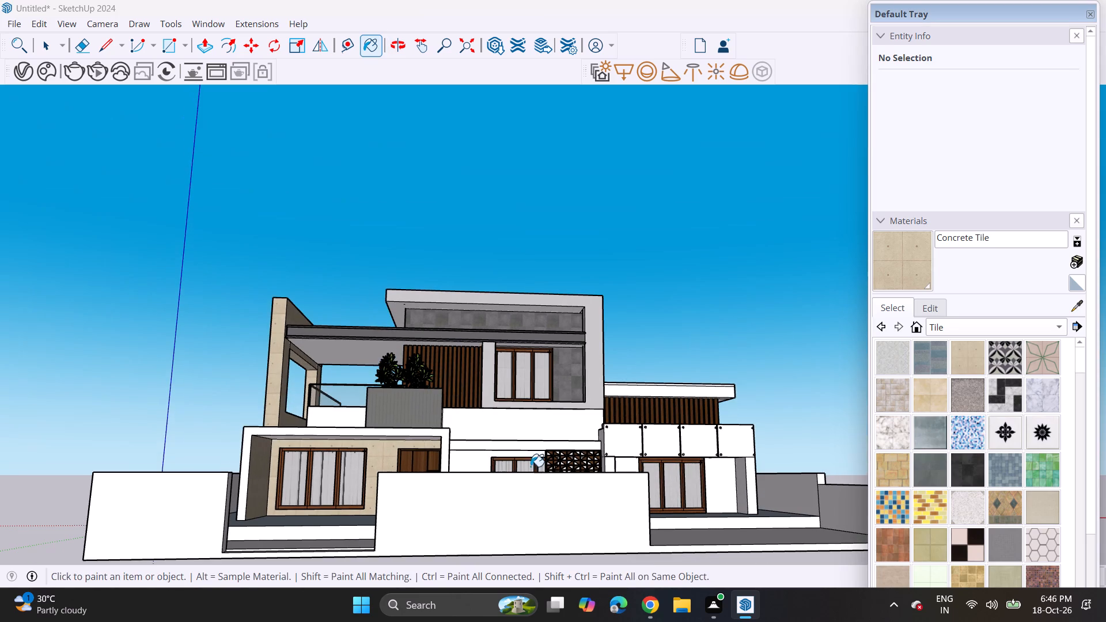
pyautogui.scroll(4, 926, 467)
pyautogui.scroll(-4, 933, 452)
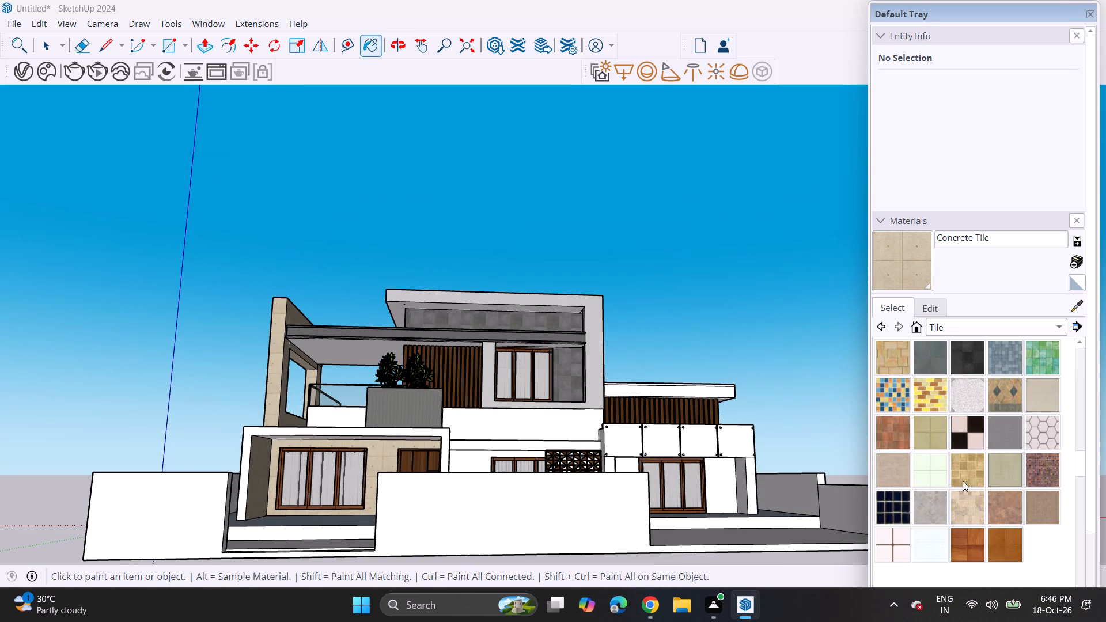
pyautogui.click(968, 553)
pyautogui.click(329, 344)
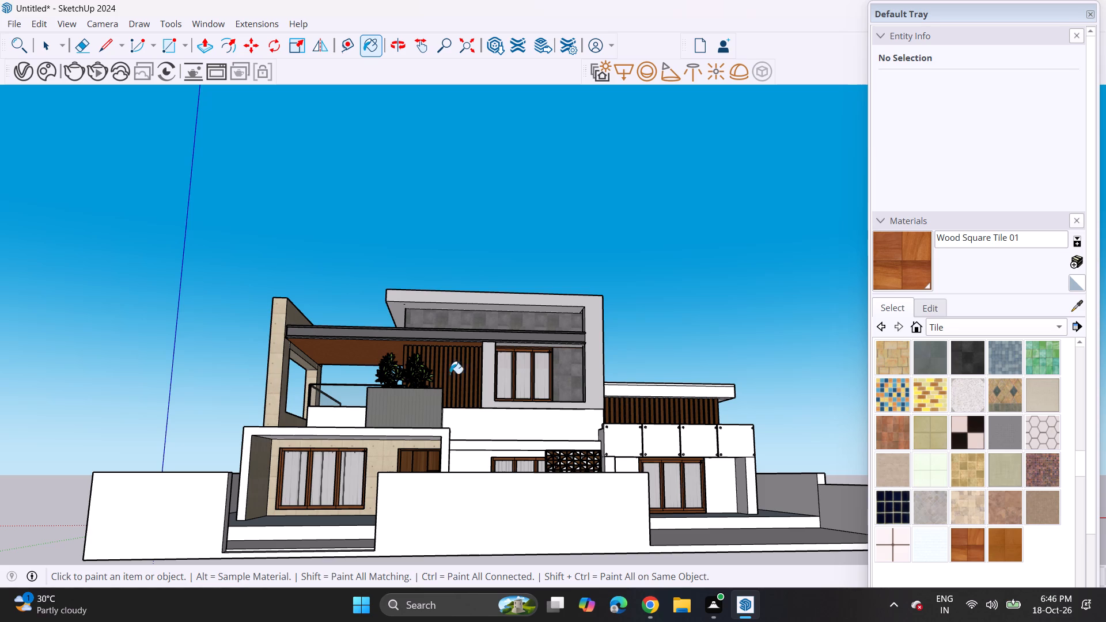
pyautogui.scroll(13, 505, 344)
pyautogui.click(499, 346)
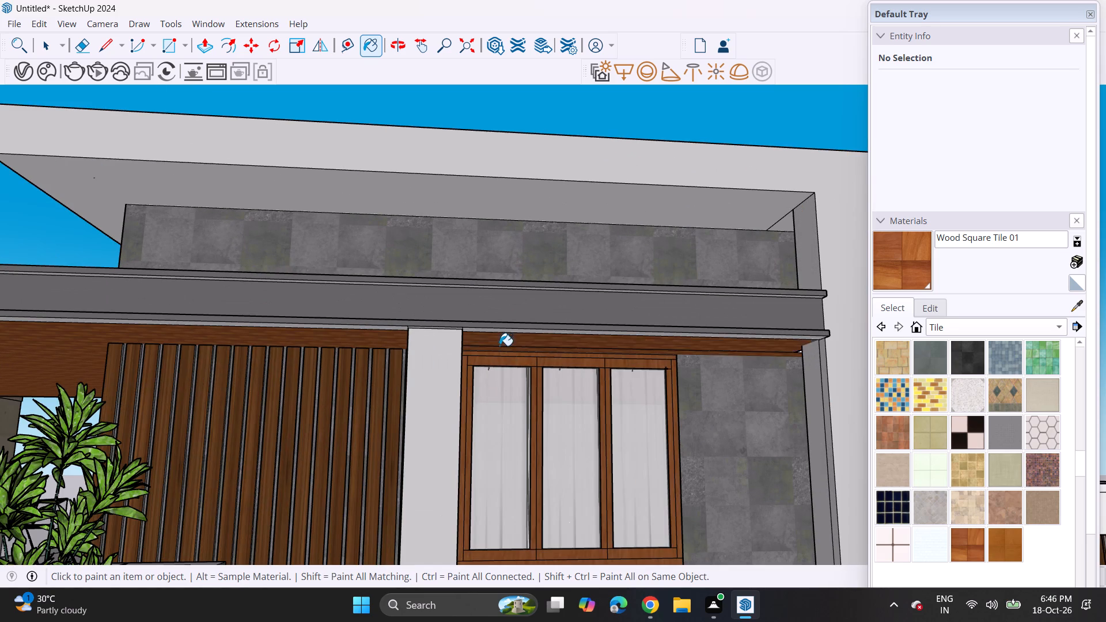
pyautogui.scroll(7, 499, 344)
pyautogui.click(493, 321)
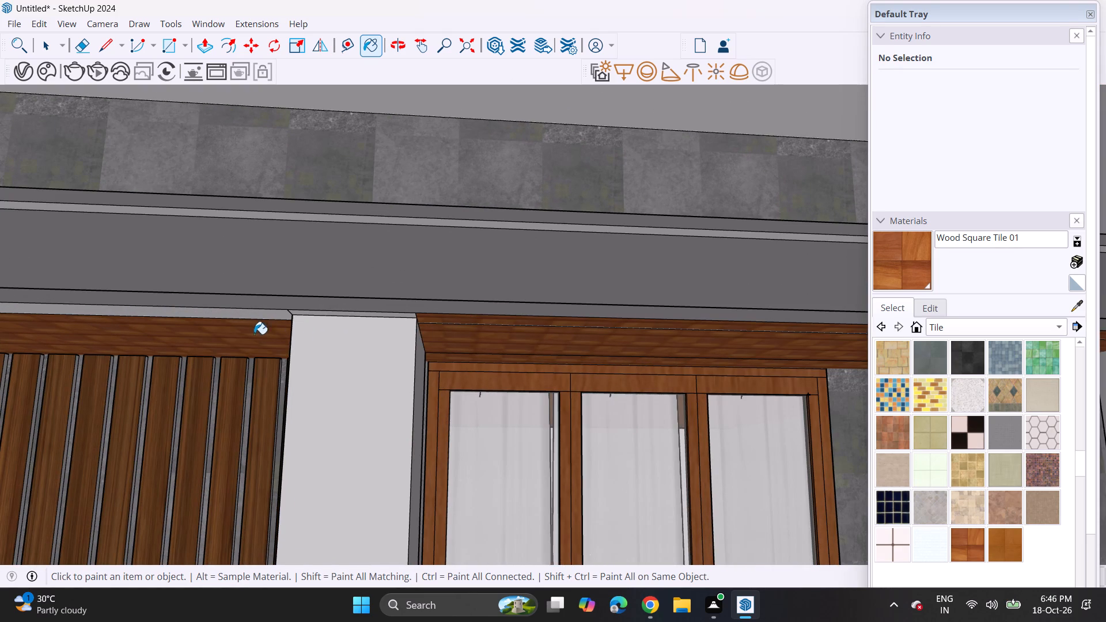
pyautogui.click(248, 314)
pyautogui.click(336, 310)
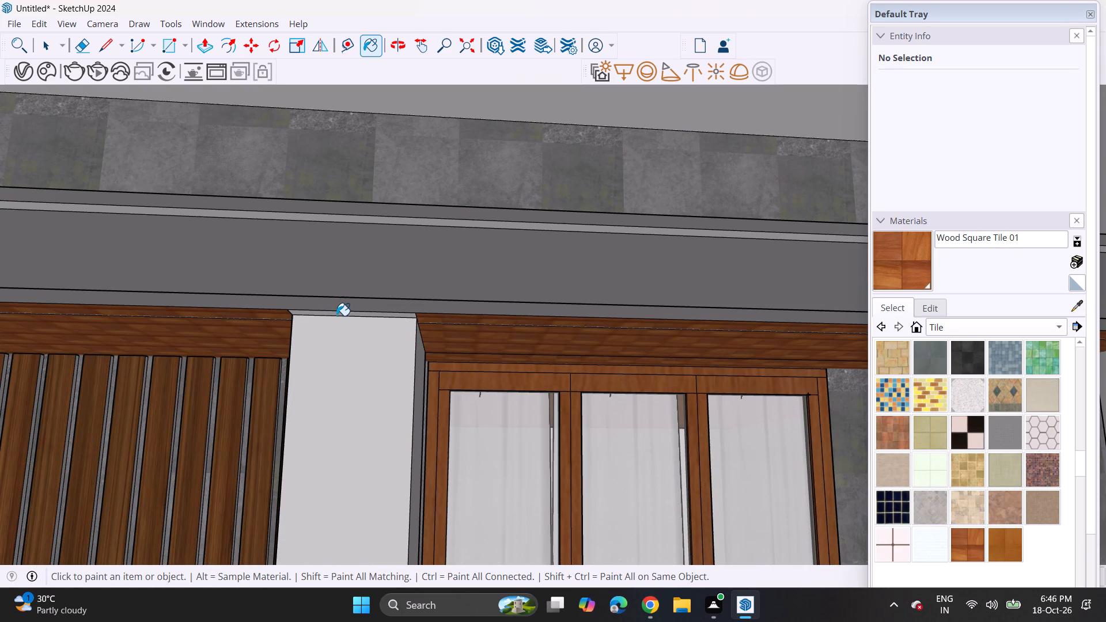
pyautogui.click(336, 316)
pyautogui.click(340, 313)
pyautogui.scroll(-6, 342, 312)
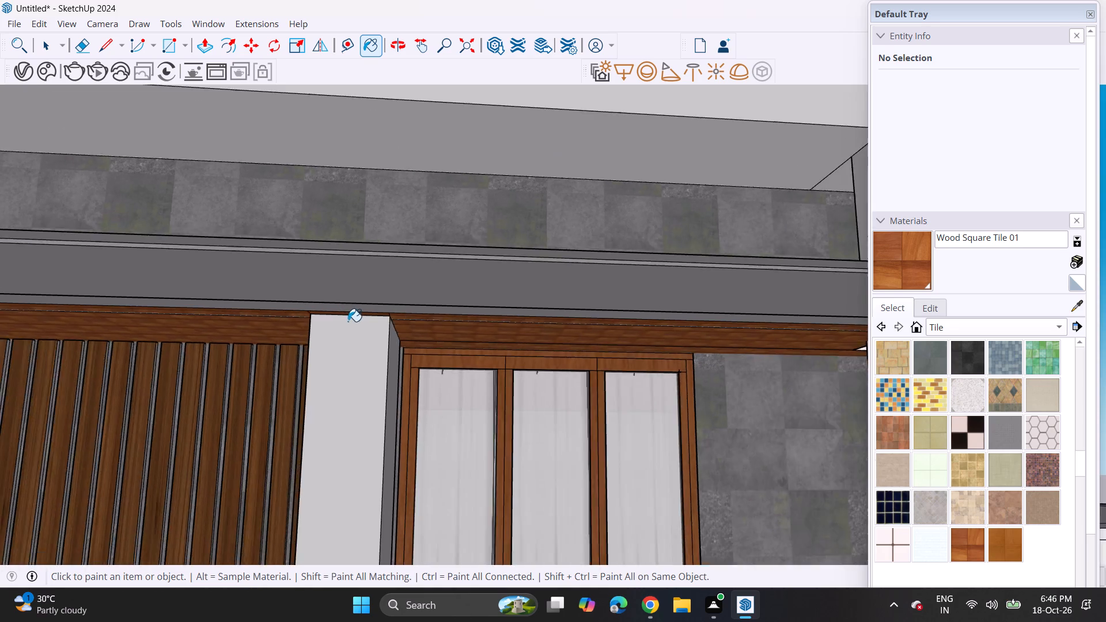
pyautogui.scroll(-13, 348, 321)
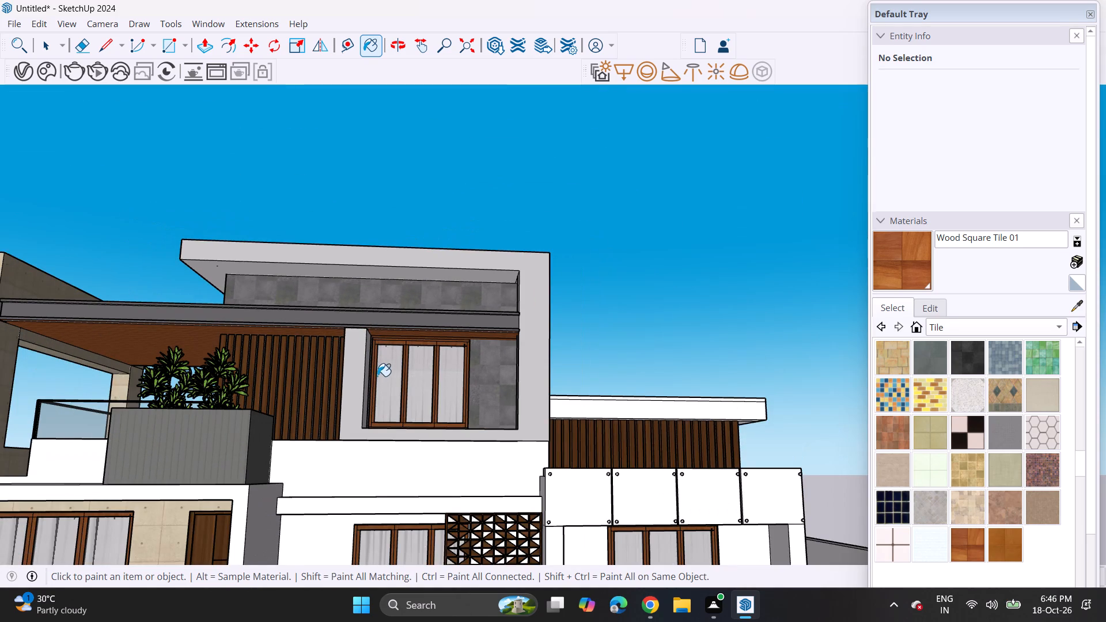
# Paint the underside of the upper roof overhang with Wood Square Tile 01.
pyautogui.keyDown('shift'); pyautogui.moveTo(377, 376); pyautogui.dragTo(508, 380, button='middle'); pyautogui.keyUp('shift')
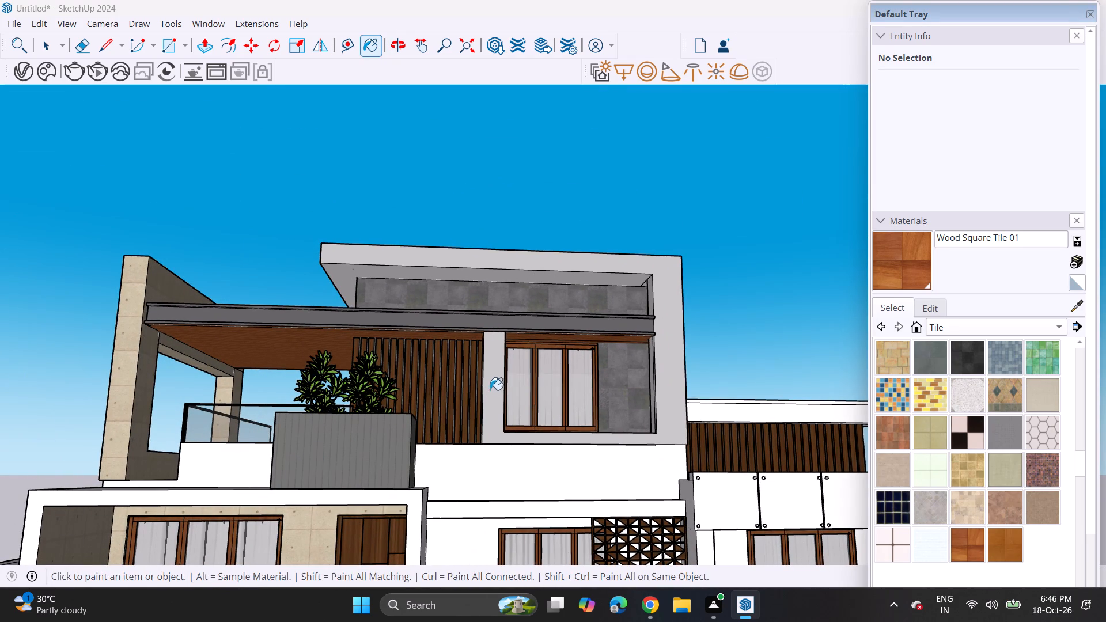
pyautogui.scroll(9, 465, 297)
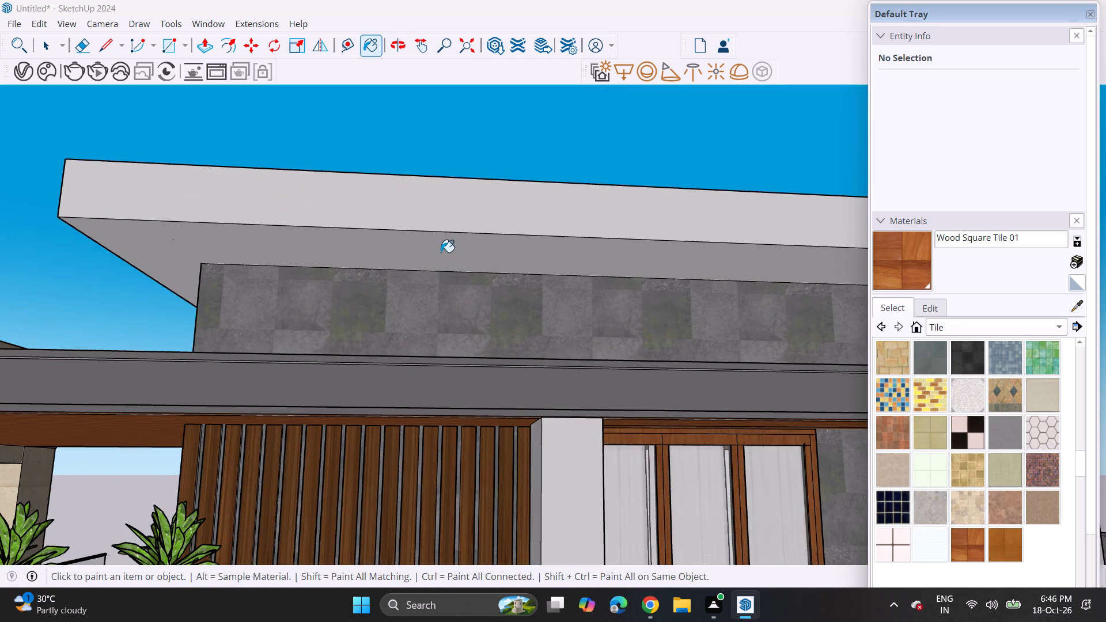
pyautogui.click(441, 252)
# Repaint the undersides of the upper roof overhang and the terrace ceiling with Wood Veneer 01 from the Wood collection.
pyautogui.scroll(-15, 271, 281)
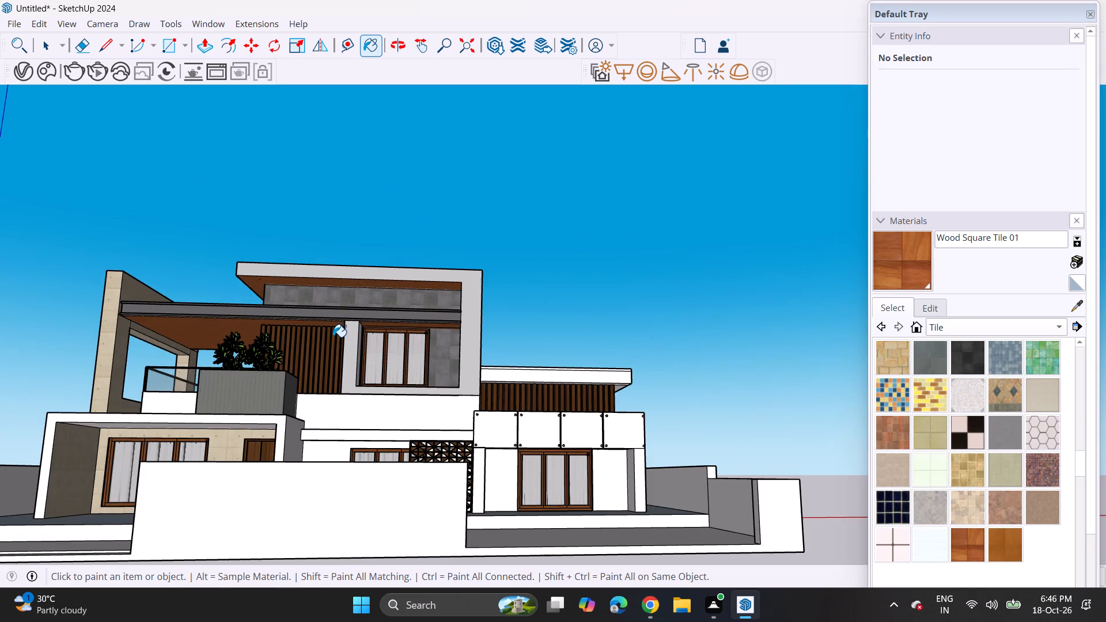
pyautogui.moveTo(333, 337); pyautogui.dragTo(458, 294, button='middle')
pyautogui.moveTo(484, 298); pyautogui.dragTo(478, 321, button='middle')
pyautogui.click(957, 328)
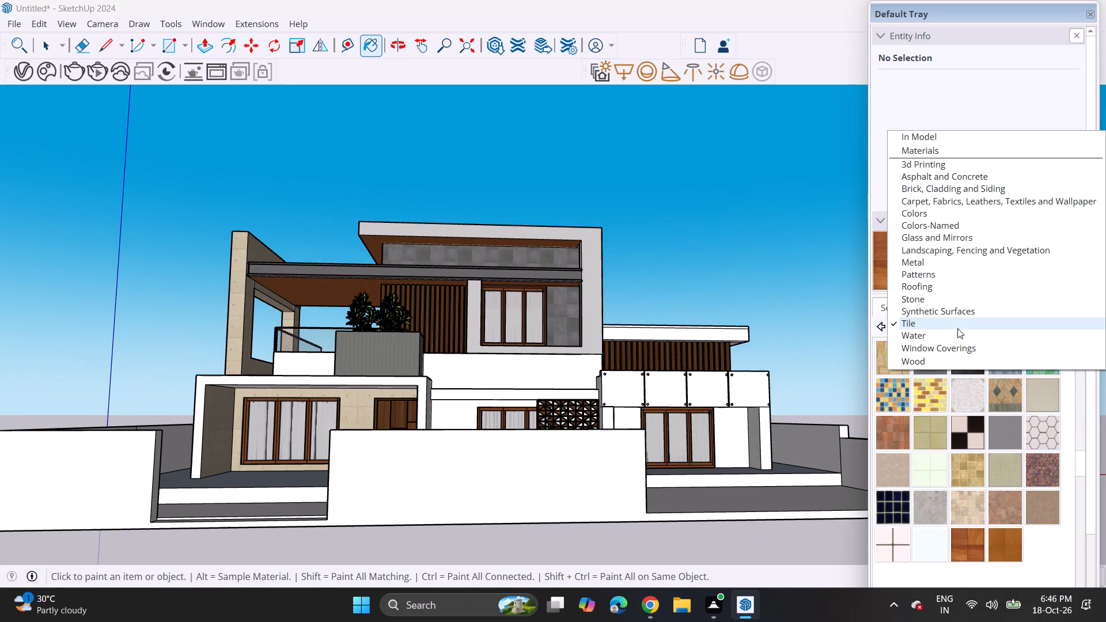
pyautogui.click(941, 364)
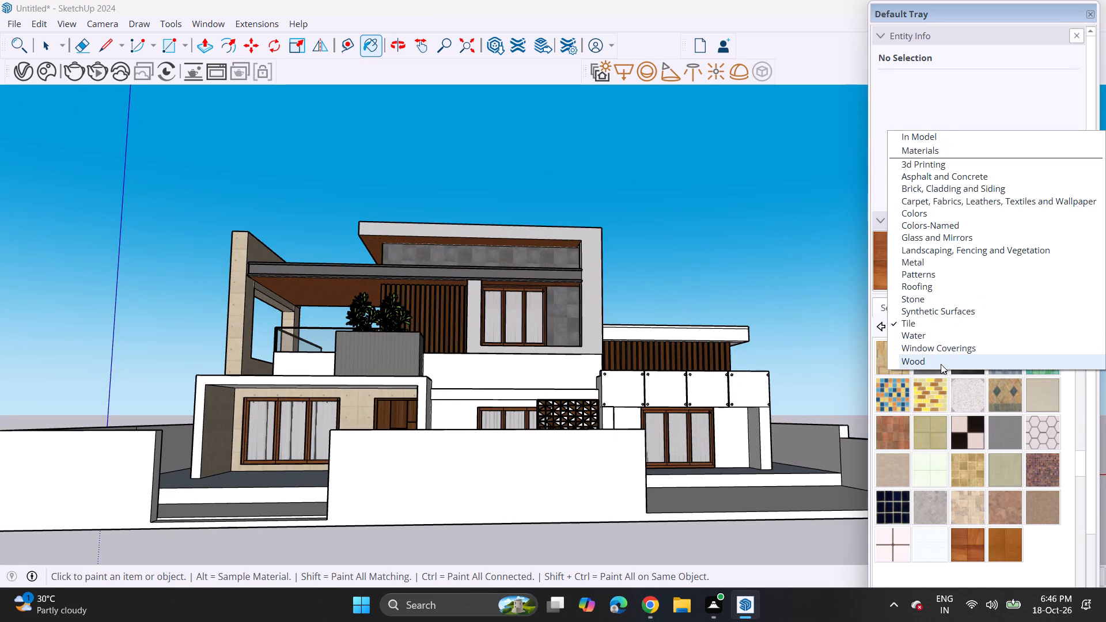
pyautogui.click(895, 434)
pyautogui.scroll(3, 260, 304)
pyautogui.scroll(4, 336, 205)
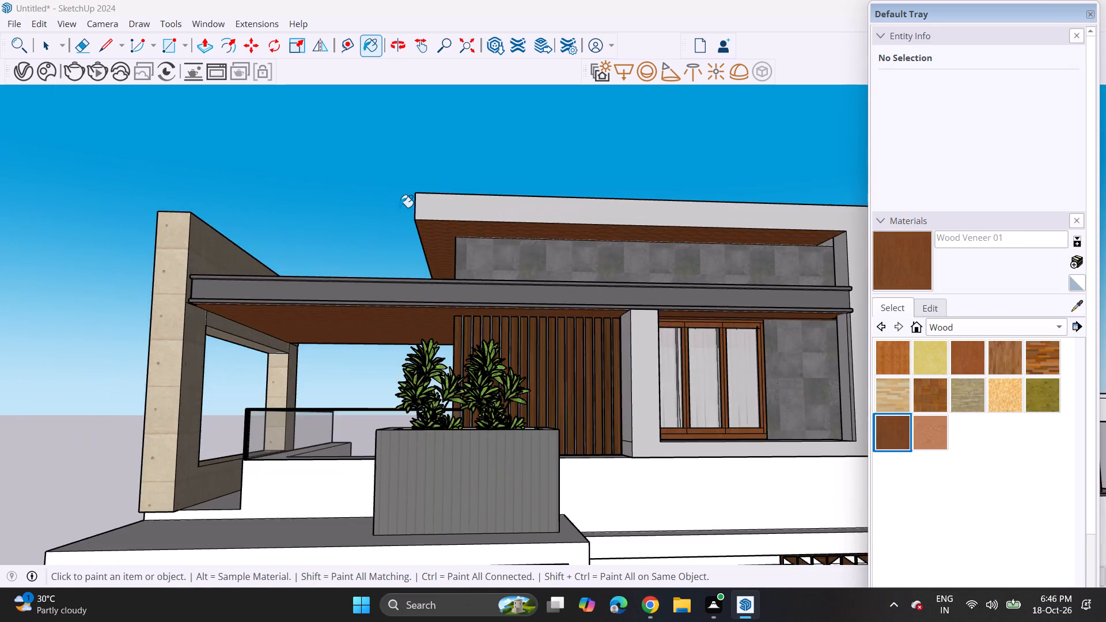
pyautogui.scroll(6, 400, 207)
pyautogui.click(434, 244)
pyautogui.click(399, 377)
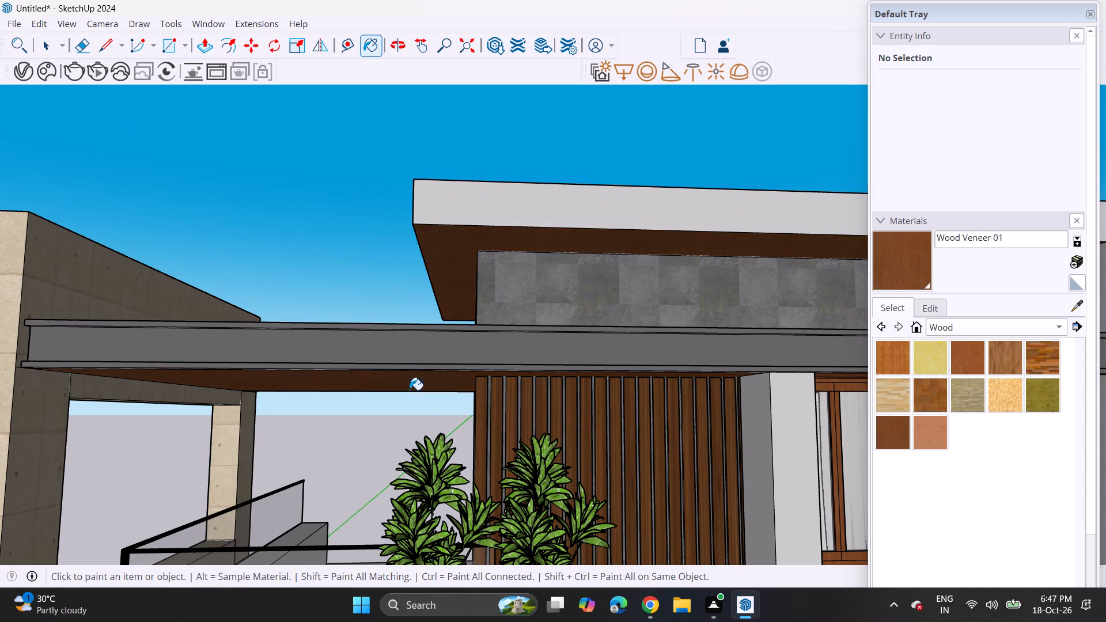
# Repaint the soffit above the upper-floor window and the beam's underside strips with Wood Veneer 01.
pyautogui.scroll(-3, 410, 401)
pyautogui.moveTo(517, 399); pyautogui.dragTo(520, 327, button='middle')
pyautogui.scroll(5, 653, 369)
pyautogui.click(794, 347)
pyautogui.scroll(4, 767, 357)
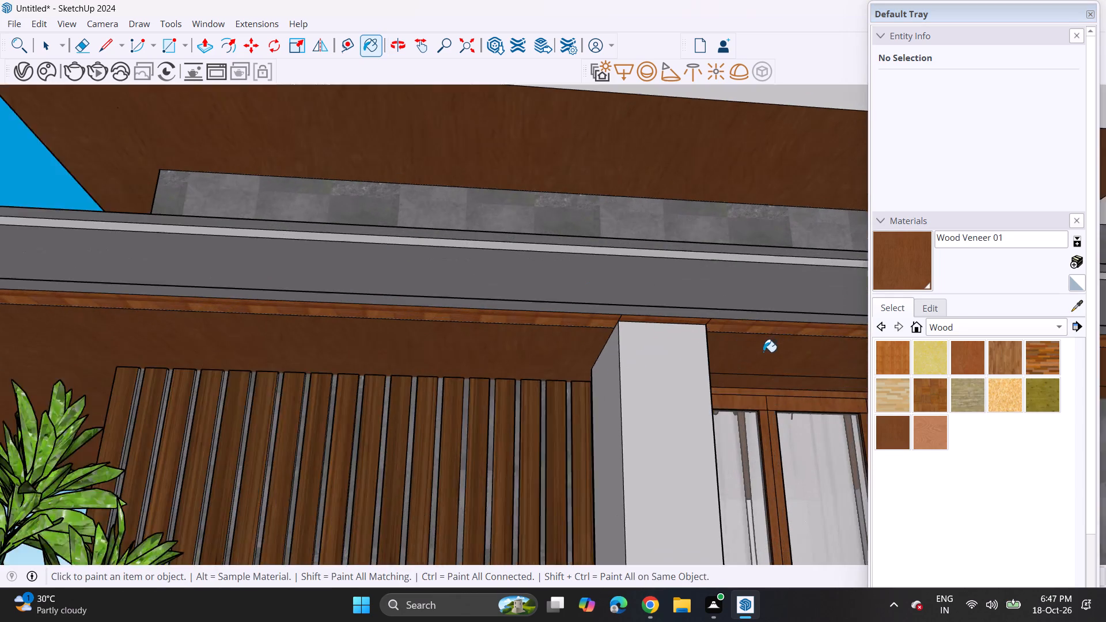
pyautogui.scroll(4, 763, 352)
pyautogui.click(752, 323)
pyautogui.click(510, 305)
pyautogui.click(558, 308)
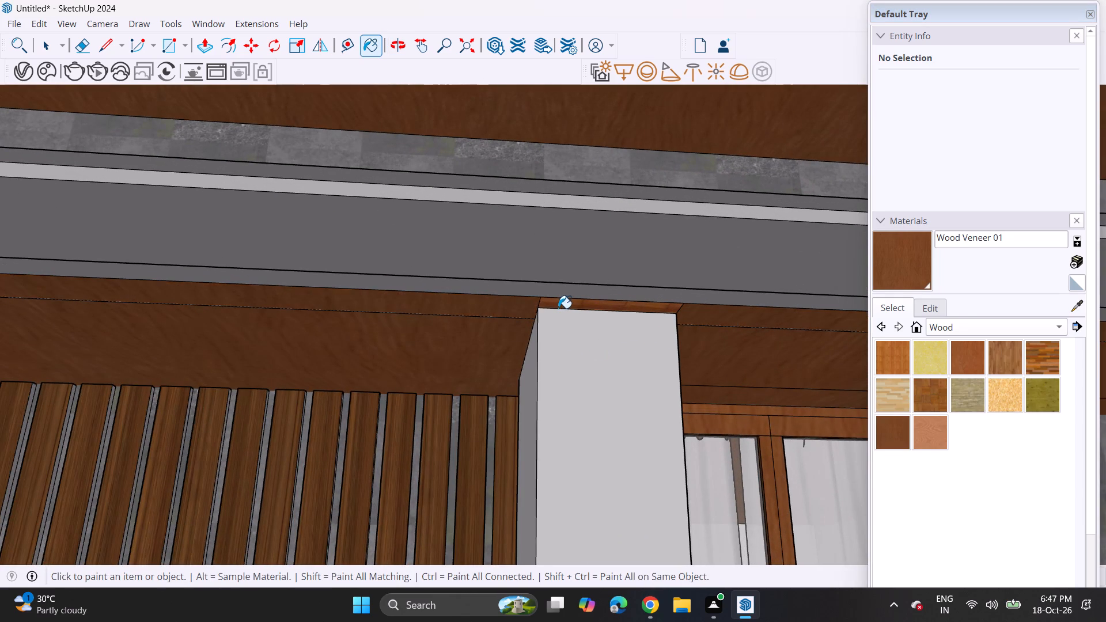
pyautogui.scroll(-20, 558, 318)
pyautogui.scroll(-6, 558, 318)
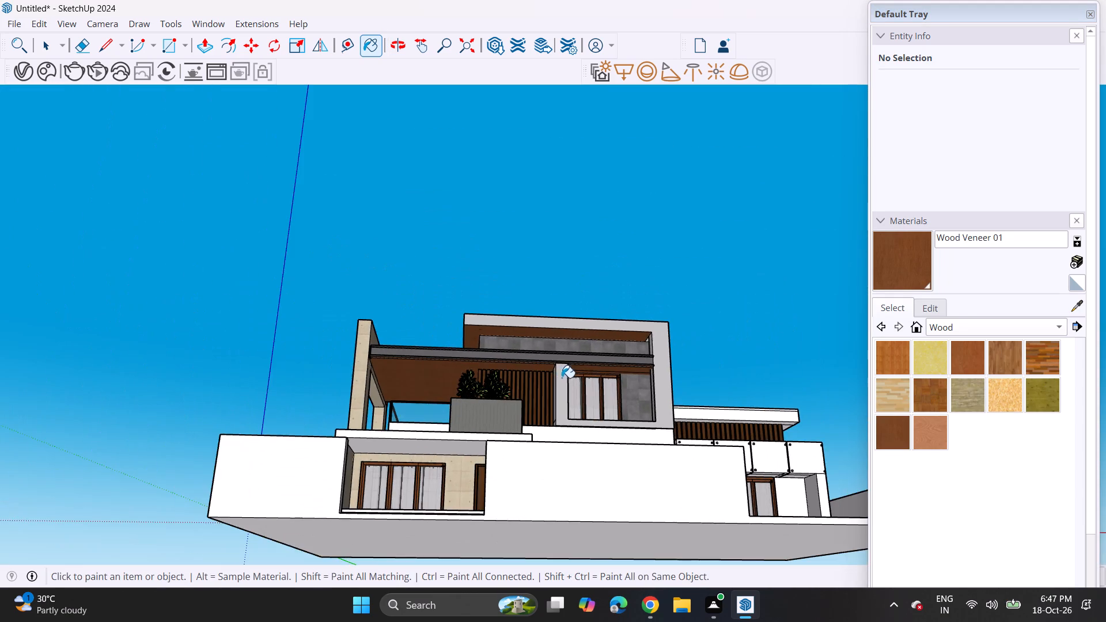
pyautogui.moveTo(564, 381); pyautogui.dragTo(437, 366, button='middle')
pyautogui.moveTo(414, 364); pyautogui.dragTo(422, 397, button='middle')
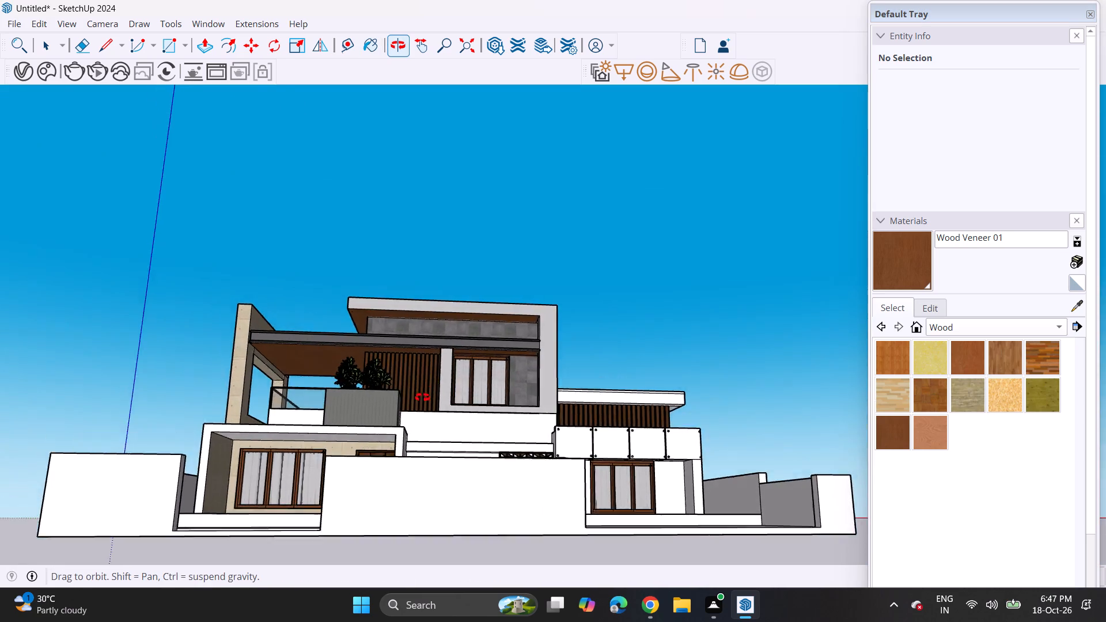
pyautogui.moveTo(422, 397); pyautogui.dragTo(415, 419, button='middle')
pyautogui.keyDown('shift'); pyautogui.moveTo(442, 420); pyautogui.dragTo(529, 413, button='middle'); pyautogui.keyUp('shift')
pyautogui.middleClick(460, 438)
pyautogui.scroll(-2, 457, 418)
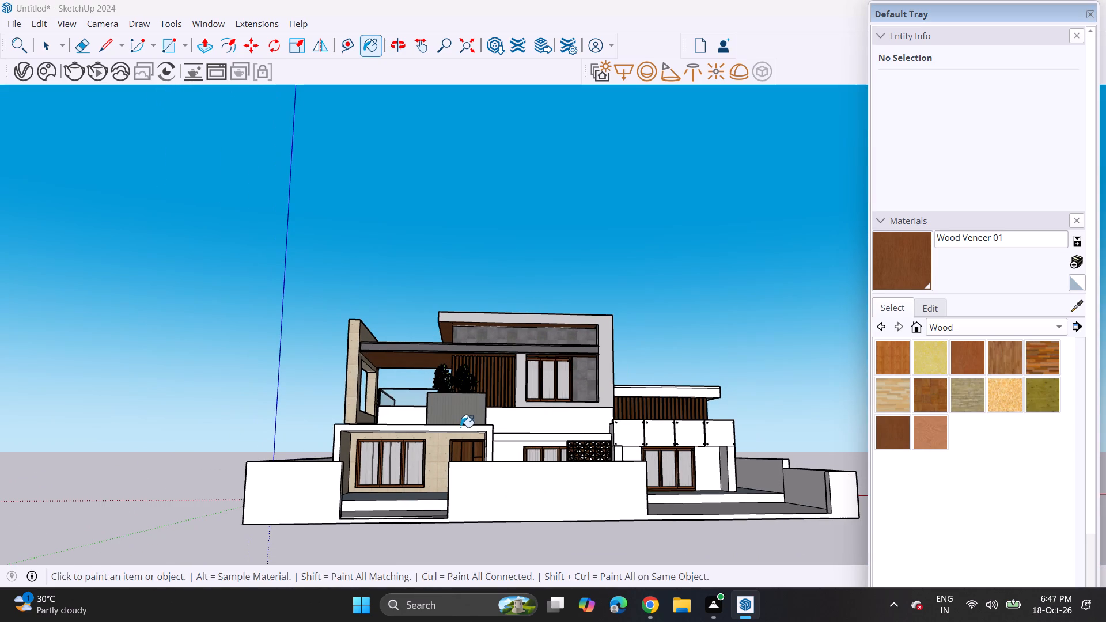
# Paint the ceiling of the ground-floor entrance porch with Wood Veneer 01.
pyautogui.moveTo(460, 427); pyautogui.dragTo(397, 437, button='middle')
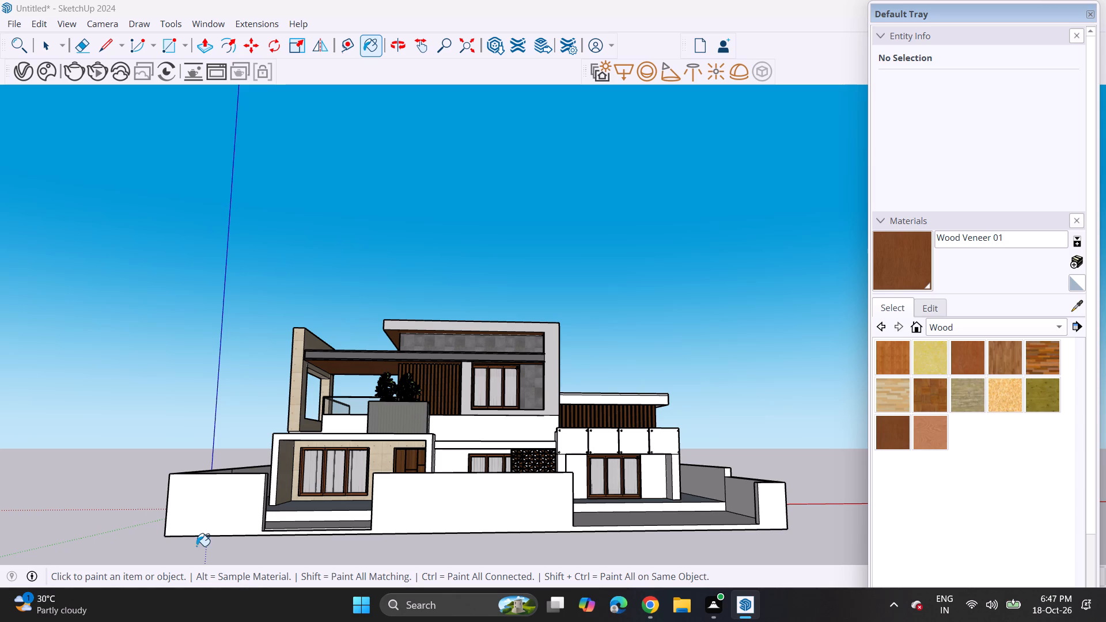
pyautogui.scroll(10, 196, 546)
pyautogui.scroll(5, 430, 408)
pyautogui.click(489, 350)
pyautogui.scroll(-9, 474, 377)
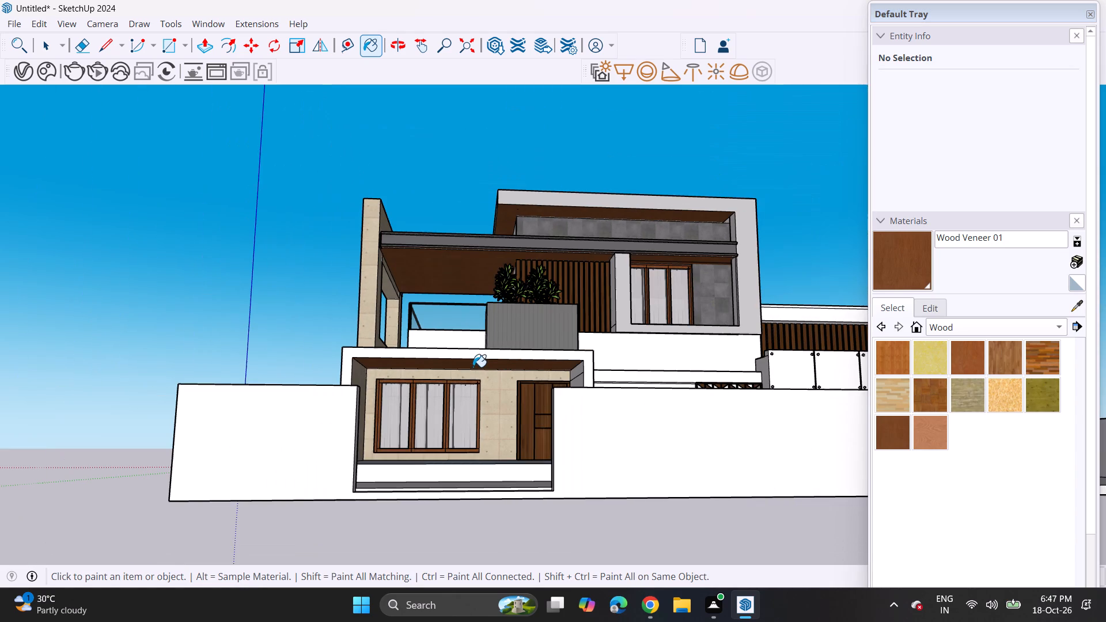
# Paint the underside of the lower side wing's roof overhang, including its end return, with Wood Veneer 01.
pyautogui.keyDown('shift'); pyautogui.moveTo(471, 390); pyautogui.dragTo(327, 403, button='middle'); pyautogui.keyUp('shift')
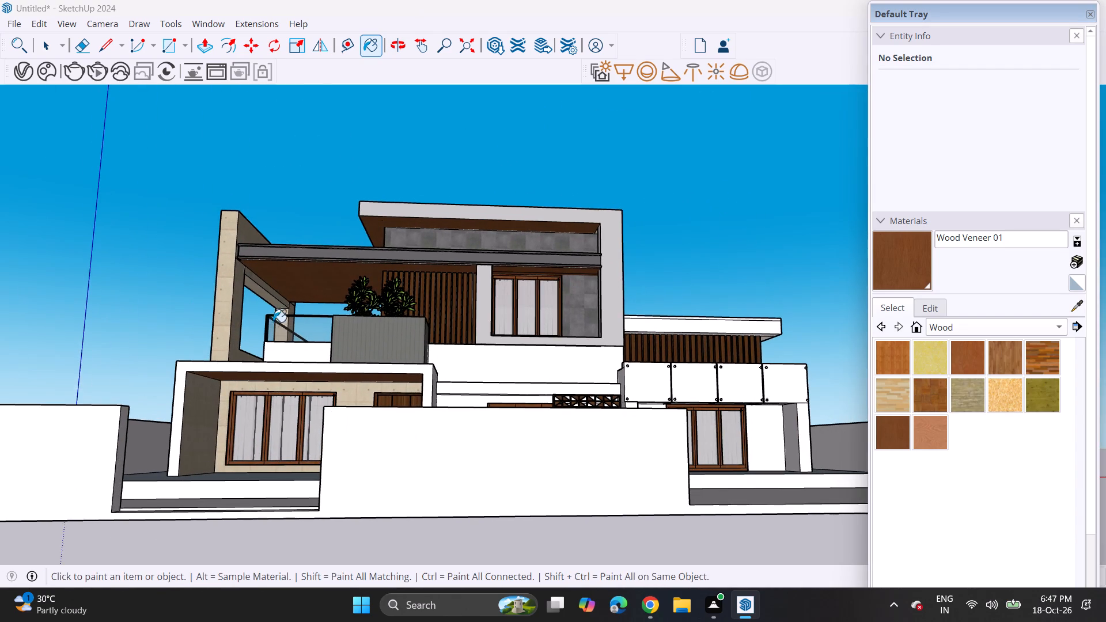
pyautogui.scroll(6, 139, 165)
pyautogui.scroll(3, 295, 260)
pyautogui.scroll(16, 290, 315)
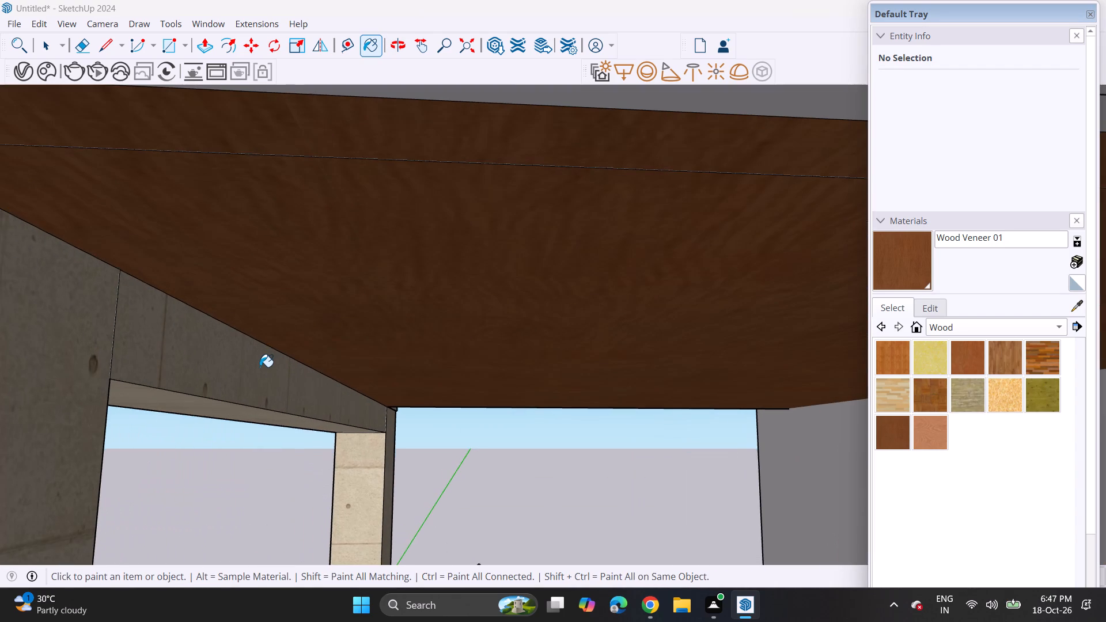
pyautogui.scroll(-18, 259, 354)
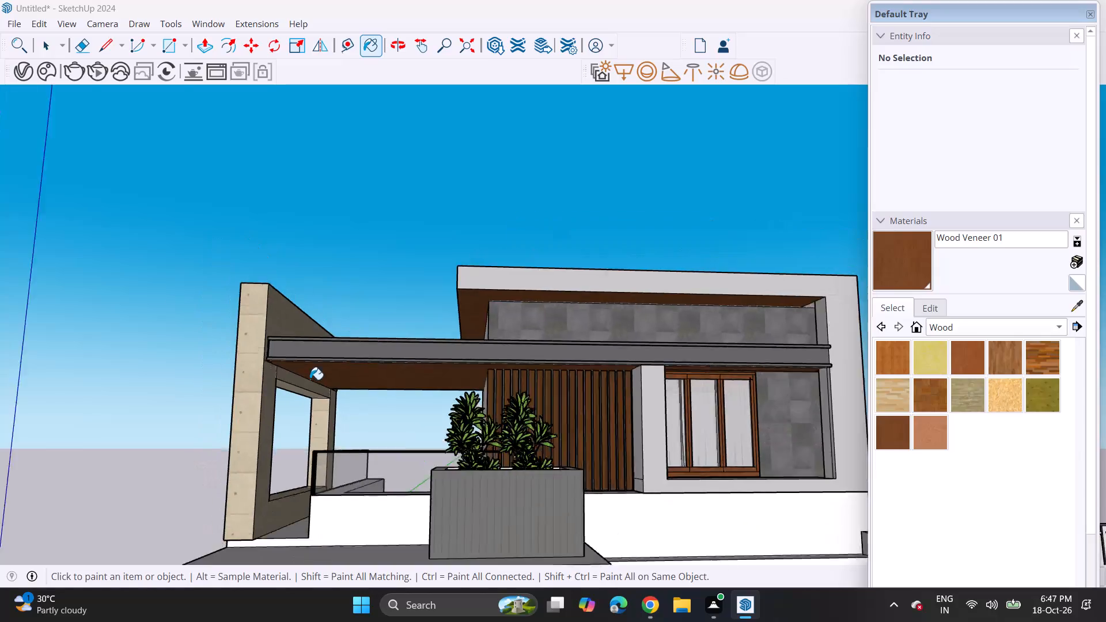
pyautogui.scroll(-5, 310, 380)
pyautogui.keyDown('shift'); pyautogui.moveTo(333, 366); pyautogui.dragTo(327, 299, button='middle'); pyautogui.keyUp('shift')
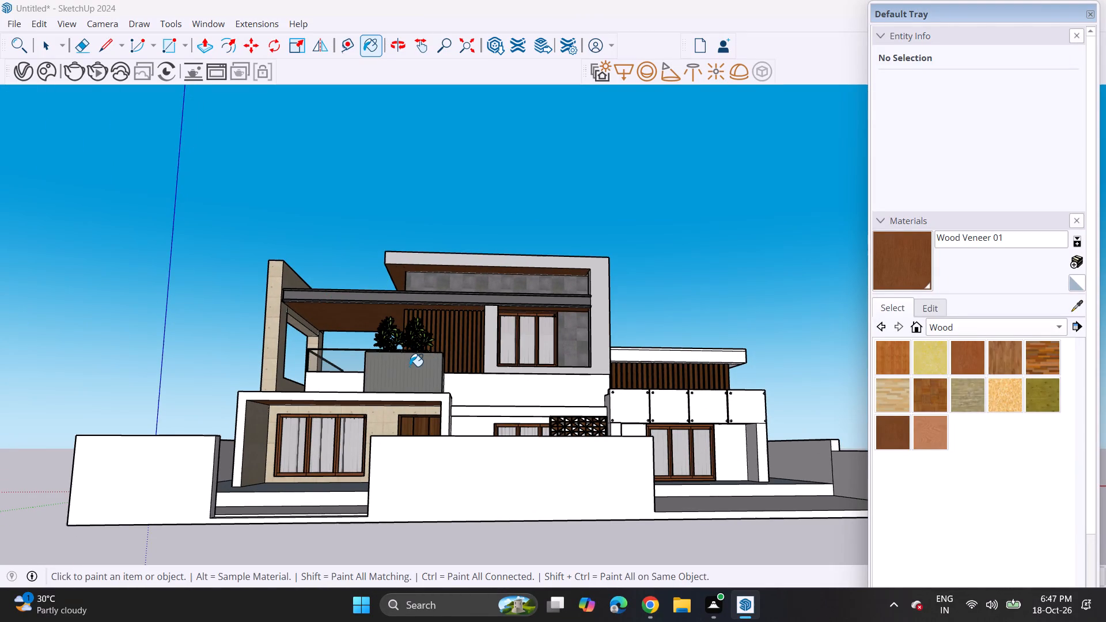
pyautogui.scroll(6, 569, 410)
pyautogui.scroll(5, 756, 358)
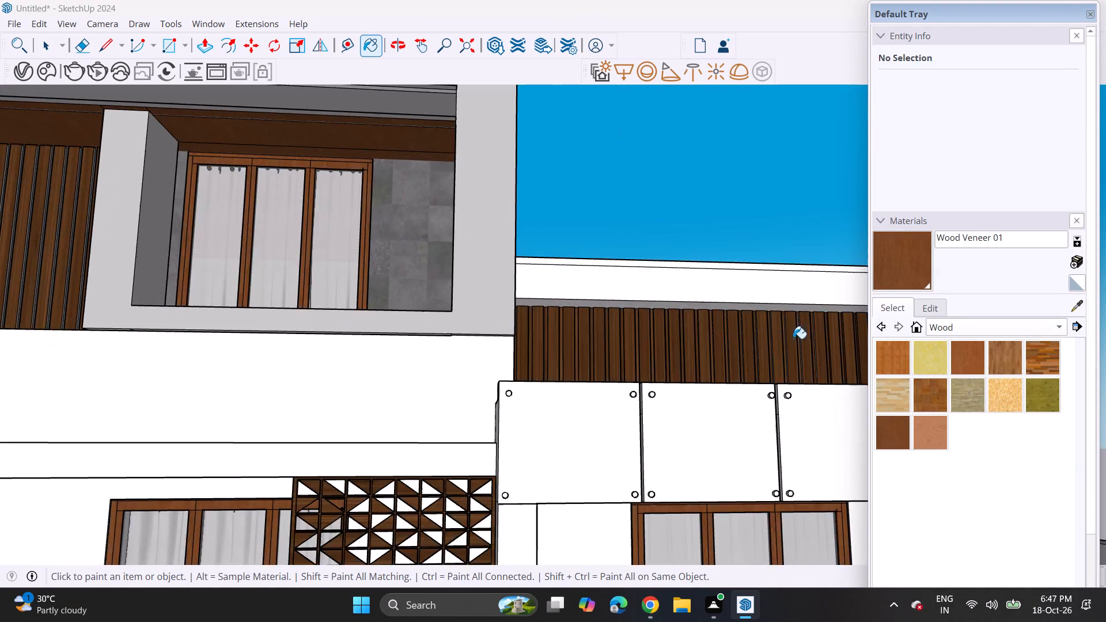
pyautogui.scroll(5, 793, 339)
pyautogui.click(795, 302)
pyautogui.click(792, 297)
pyautogui.scroll(-9, 777, 316)
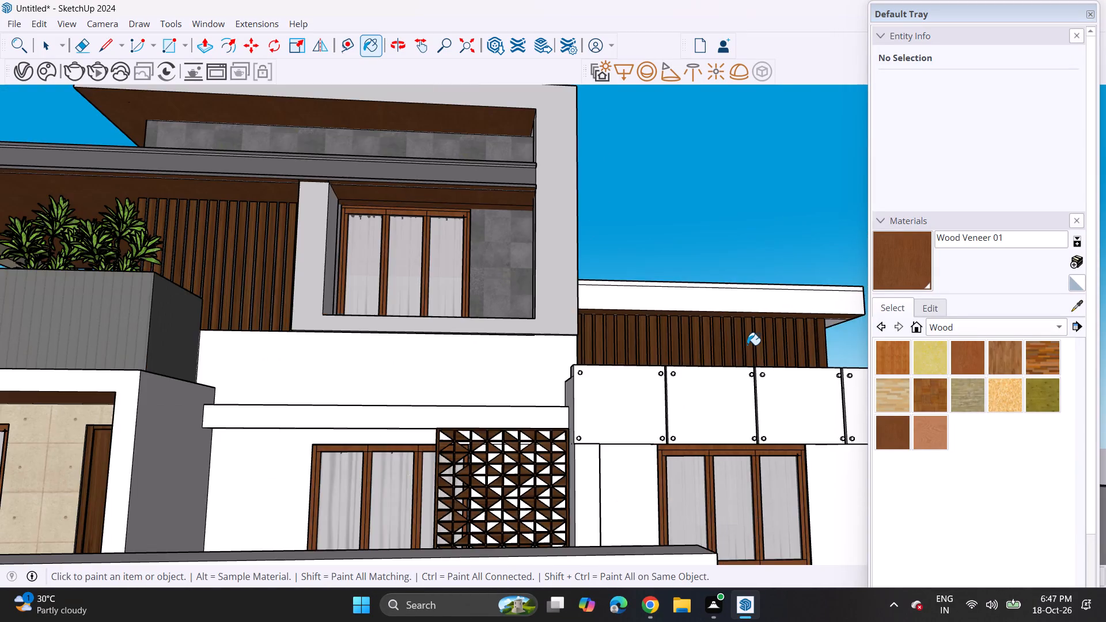
pyautogui.scroll(-4, 745, 346)
pyautogui.scroll(11, 824, 328)
pyautogui.click(801, 332)
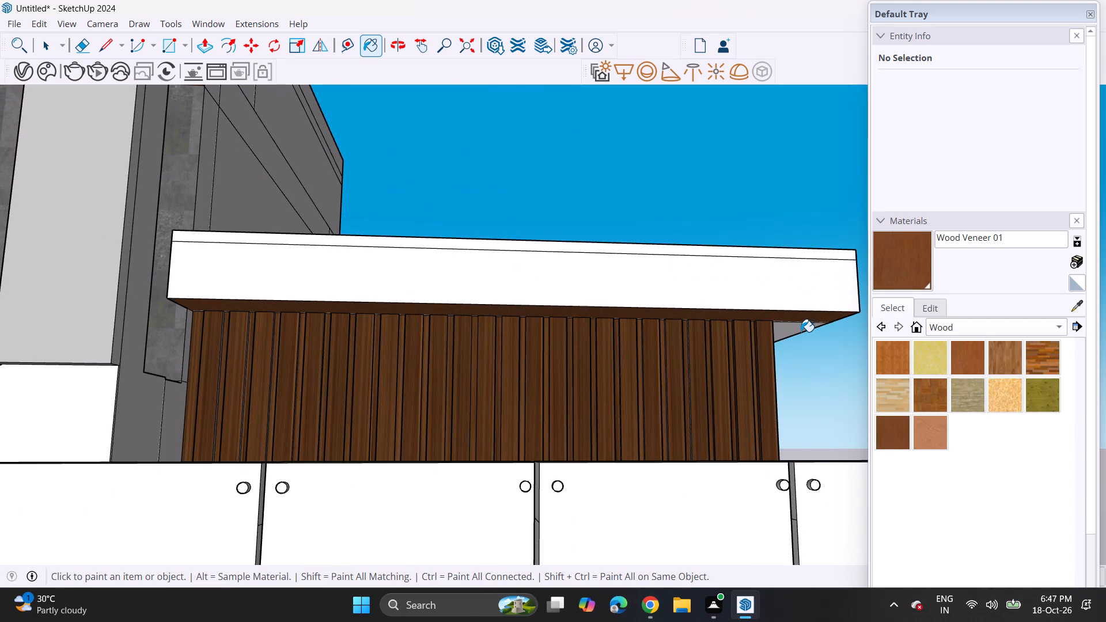
# Sample Color M03 from the upper-floor frame and paint the ledge above the middle ground-floor window with it.
pyautogui.scroll(-12, 794, 344)
pyautogui.scroll(-2, 746, 390)
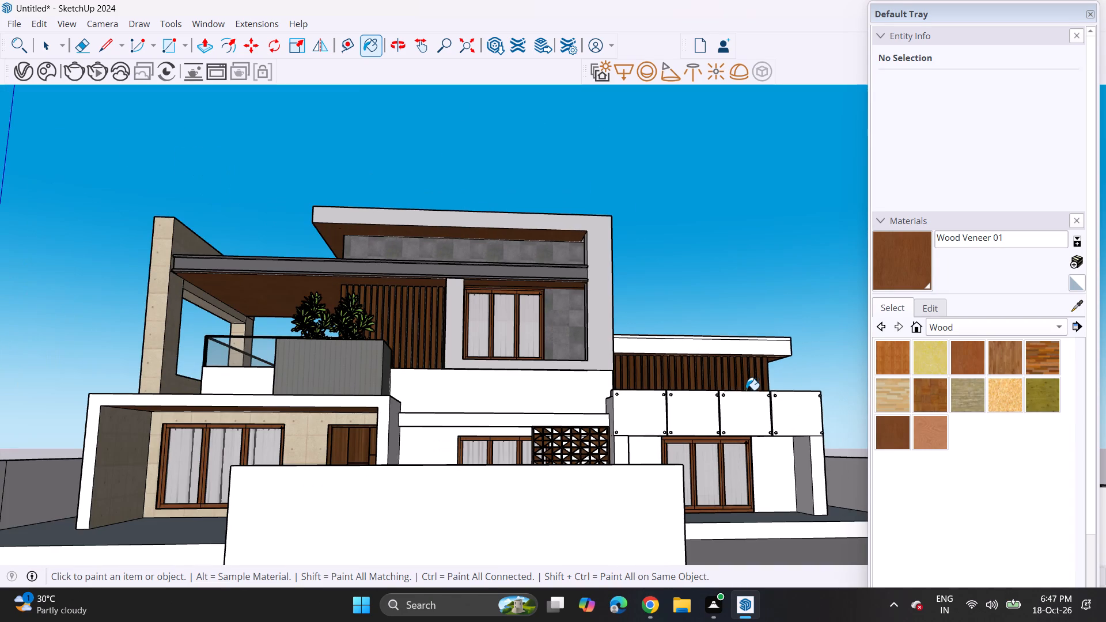
pyautogui.scroll(-5, 745, 389)
pyautogui.moveTo(749, 392); pyautogui.dragTo(729, 412, button='middle')
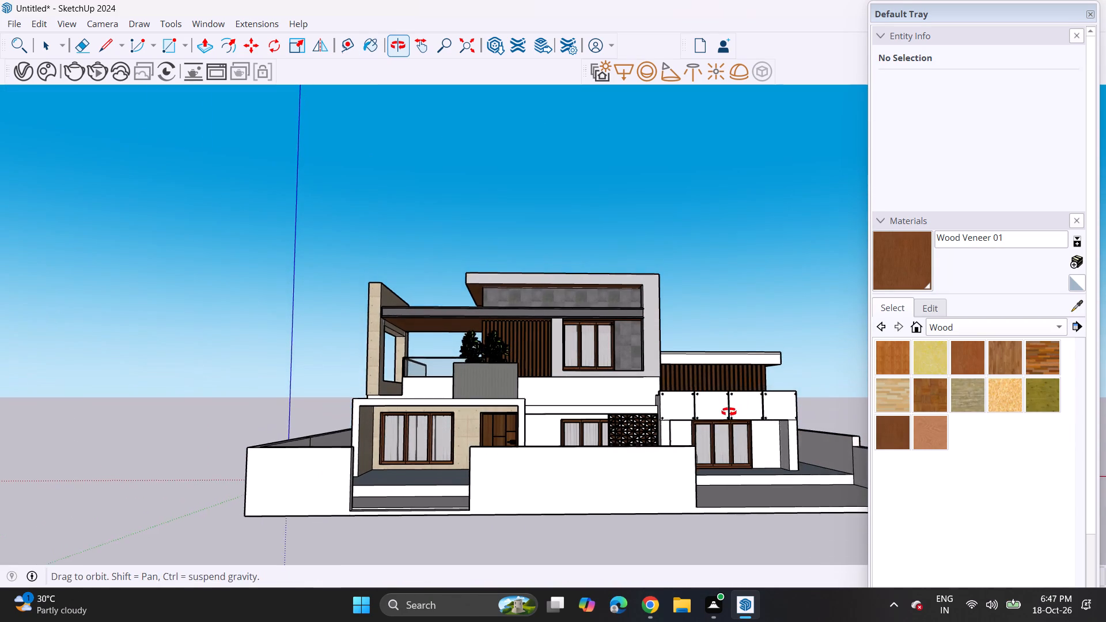
pyautogui.moveTo(729, 412); pyautogui.dragTo(727, 412, button='middle')
pyautogui.middleClick(727, 412)
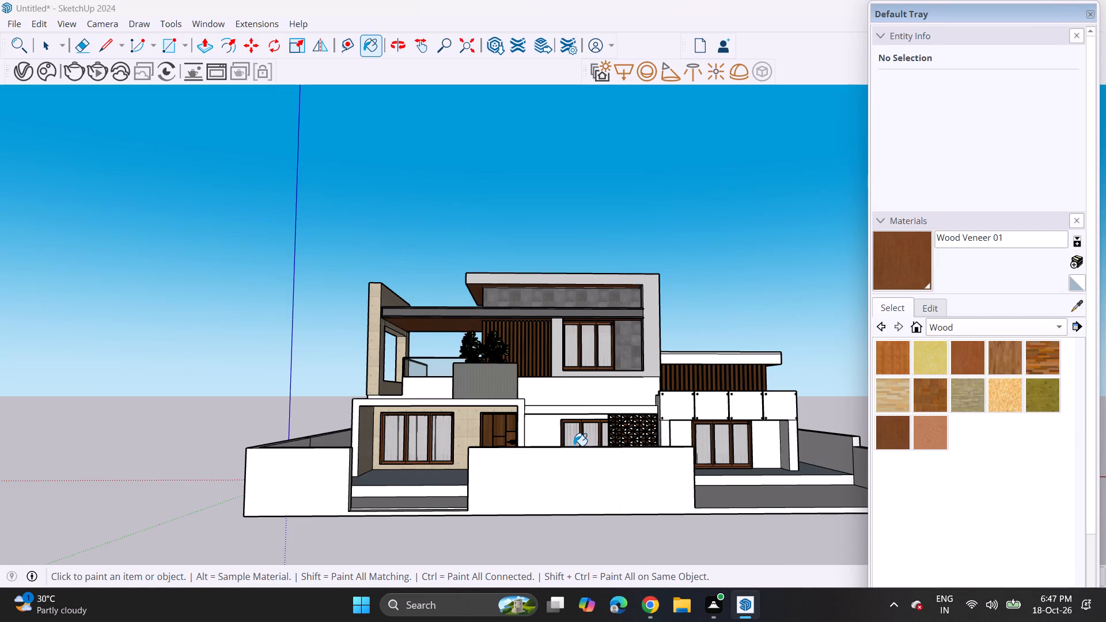
pyautogui.click(1082, 302)
pyautogui.click(650, 308)
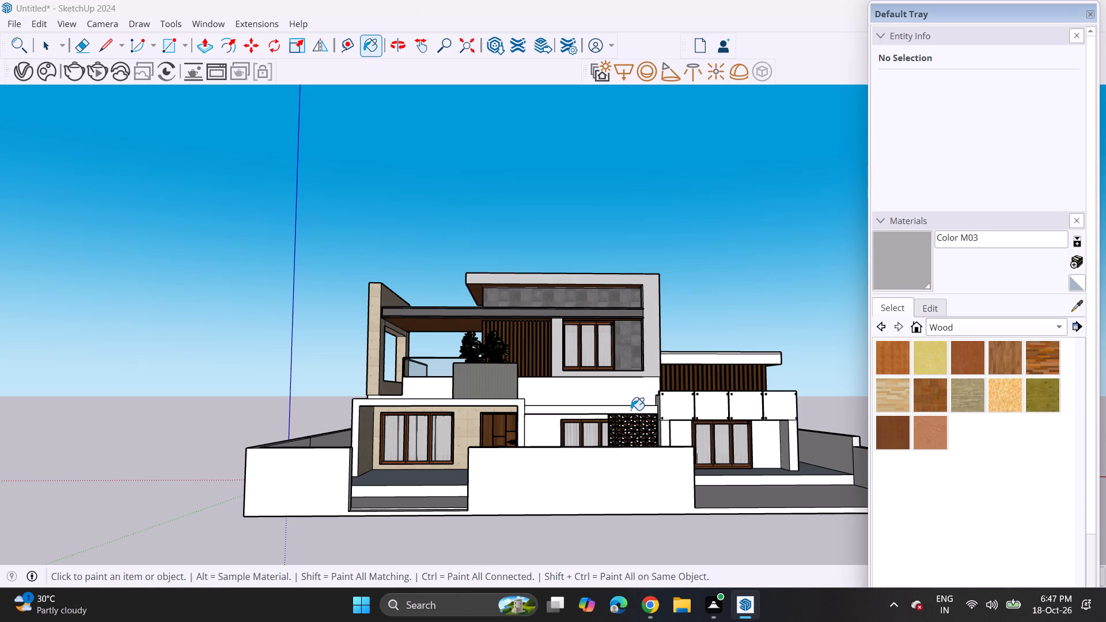
pyautogui.click(630, 410)
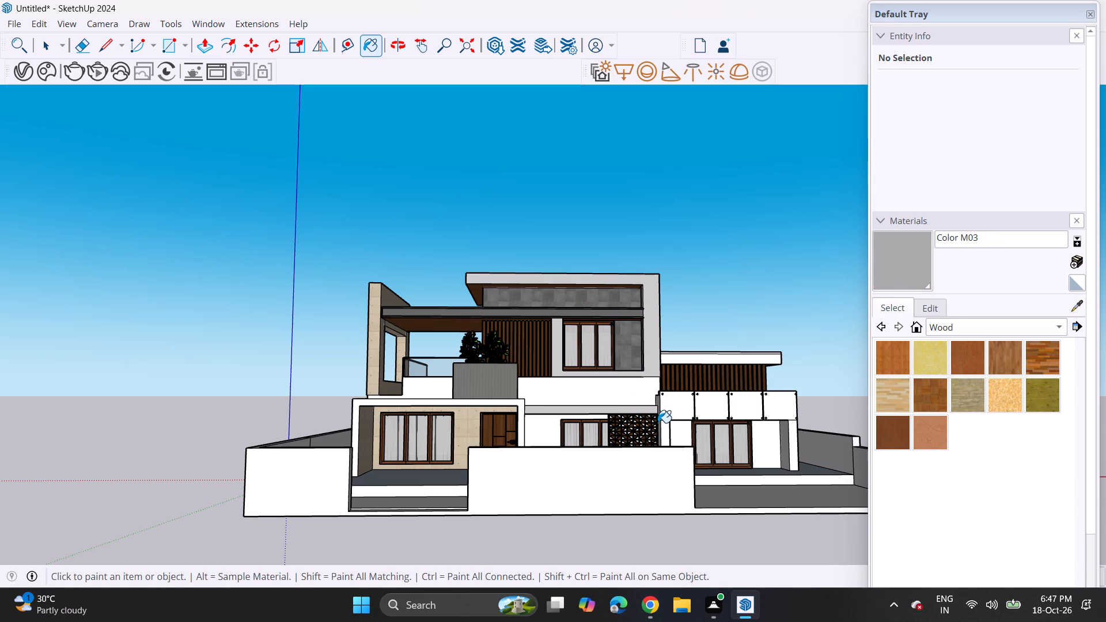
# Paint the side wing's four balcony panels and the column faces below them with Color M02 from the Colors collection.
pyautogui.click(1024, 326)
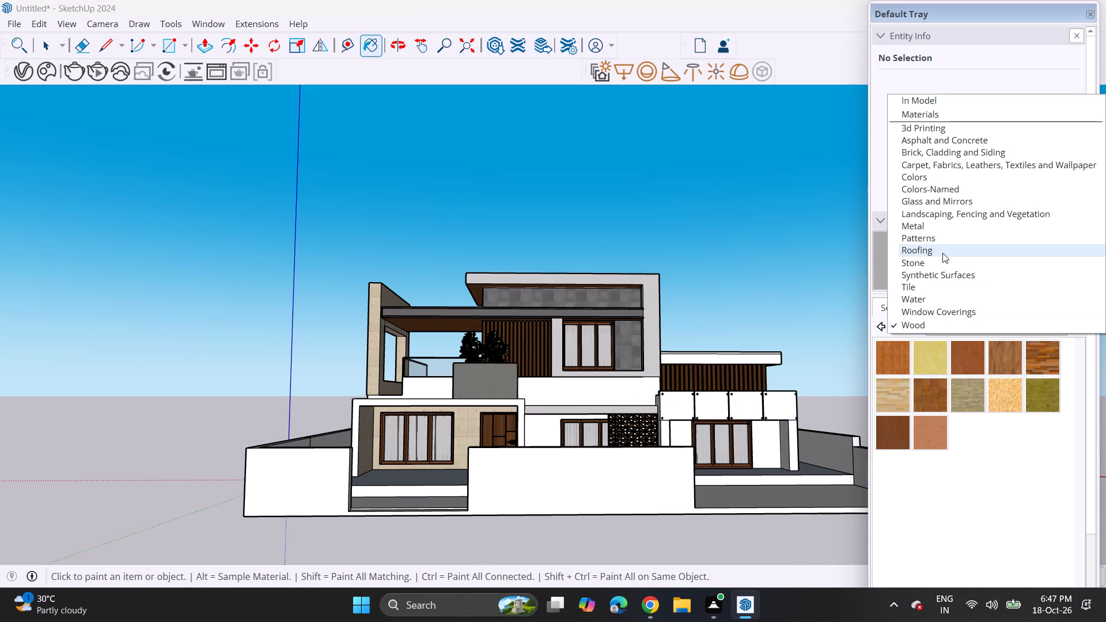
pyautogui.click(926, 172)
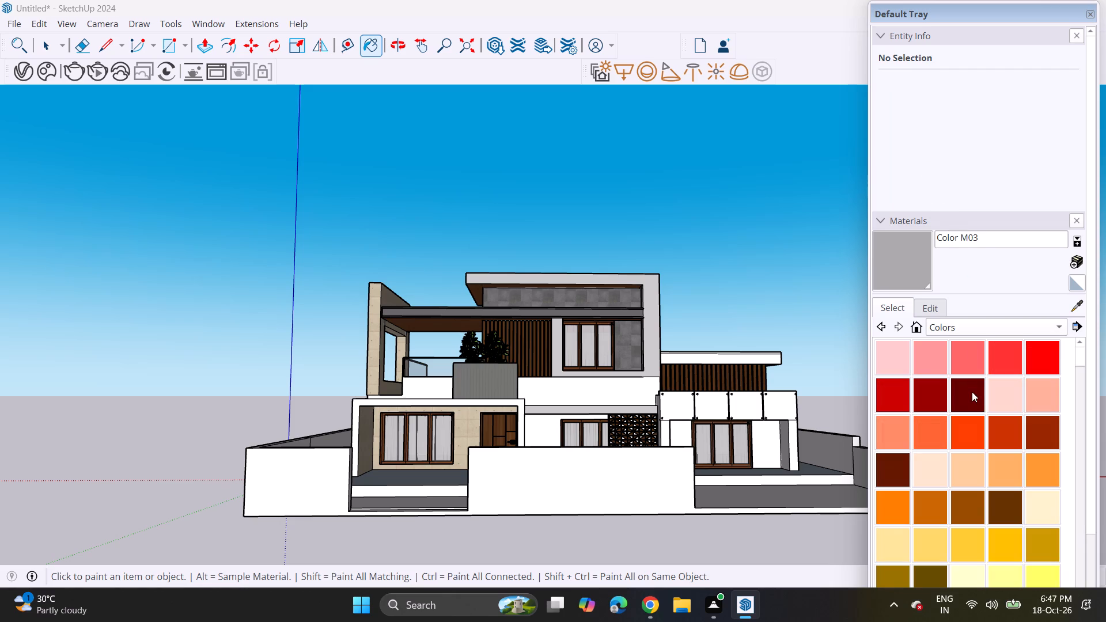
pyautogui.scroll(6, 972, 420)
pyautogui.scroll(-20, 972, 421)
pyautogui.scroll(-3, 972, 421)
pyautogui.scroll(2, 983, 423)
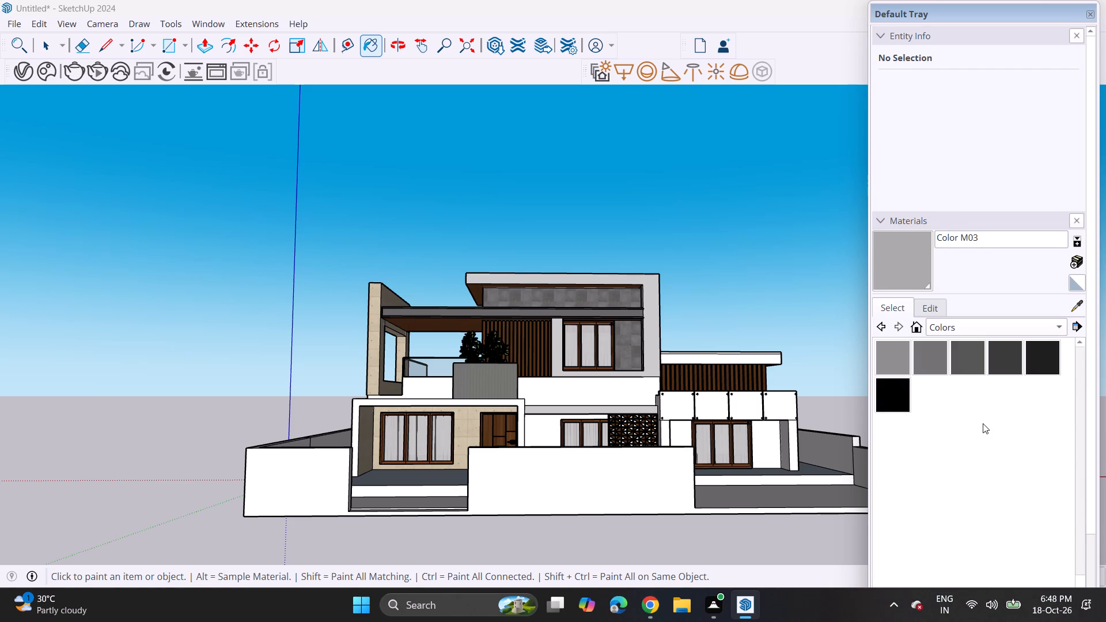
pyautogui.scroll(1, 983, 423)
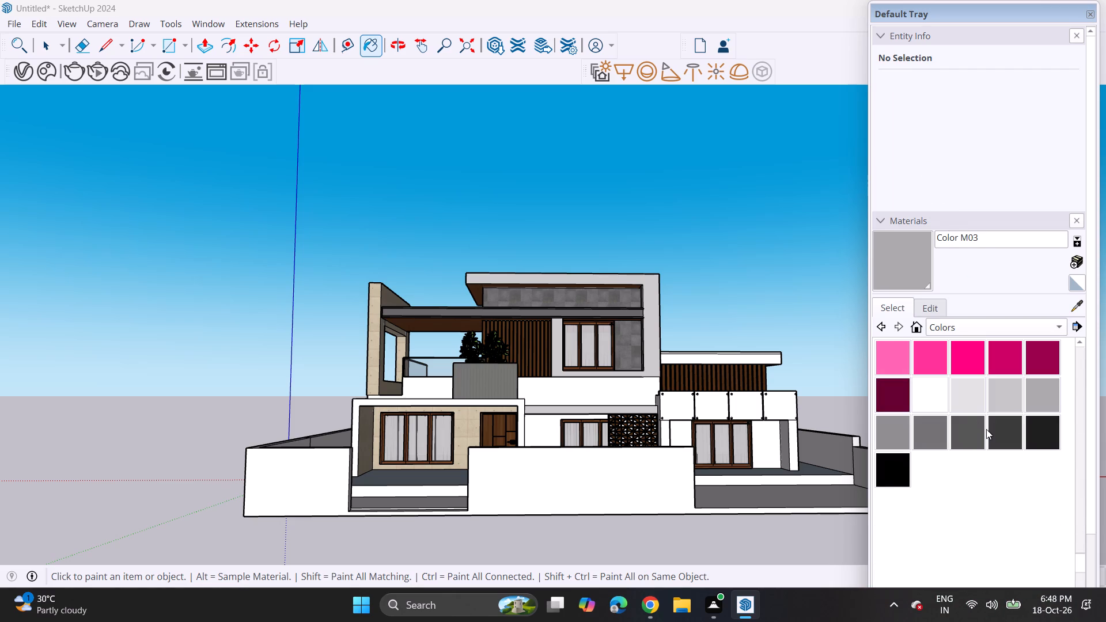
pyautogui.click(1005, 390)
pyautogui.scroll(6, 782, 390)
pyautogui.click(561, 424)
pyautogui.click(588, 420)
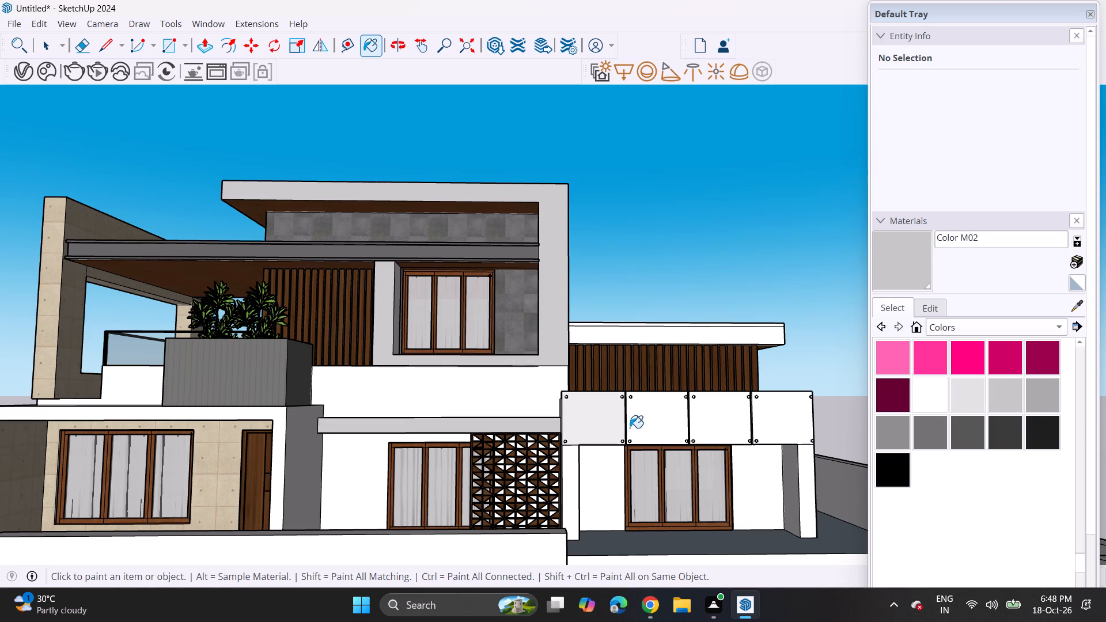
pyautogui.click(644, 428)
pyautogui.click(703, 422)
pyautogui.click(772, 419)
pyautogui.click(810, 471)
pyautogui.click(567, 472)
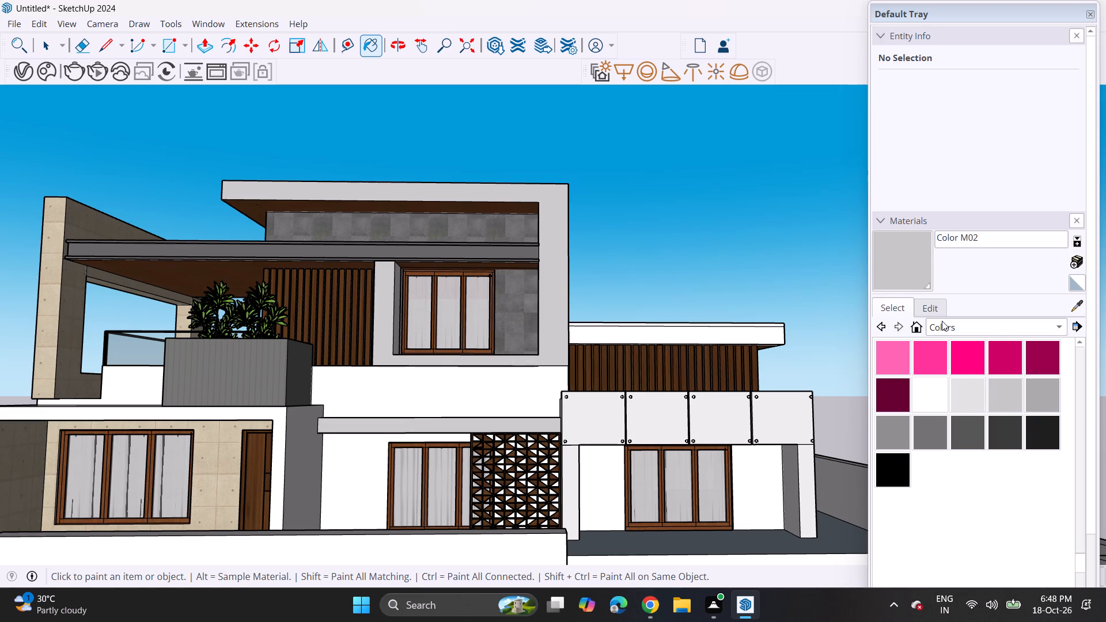
# Paint the side wing's four balcony panels and the column faces below with Terrazzo Tile Light from Synthetic Surfaces.
pyautogui.click(942, 321)
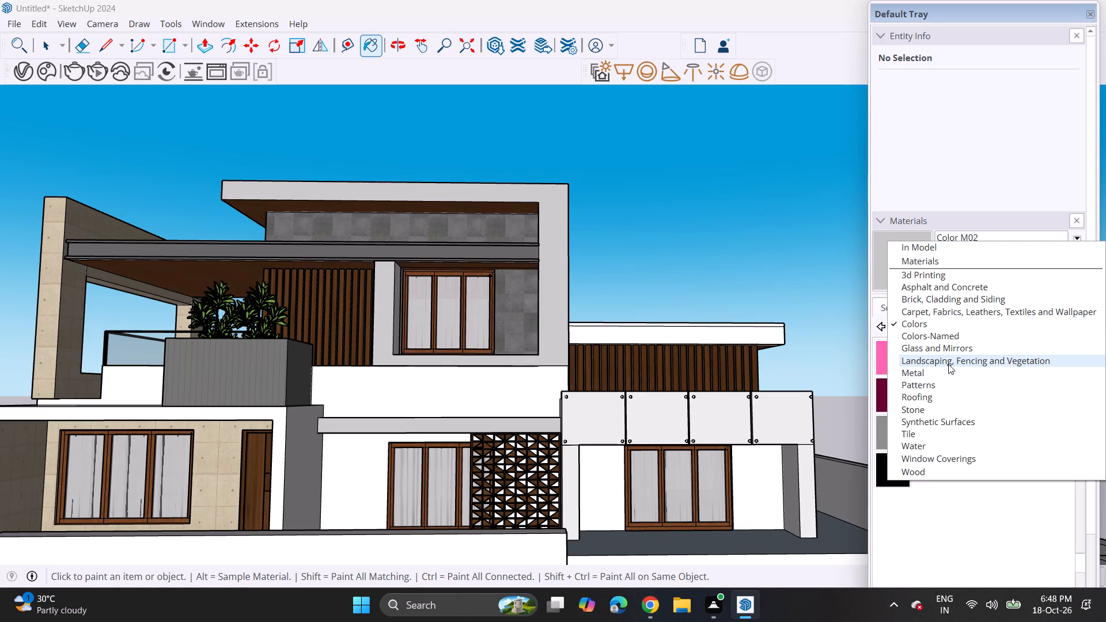
pyautogui.click(944, 424)
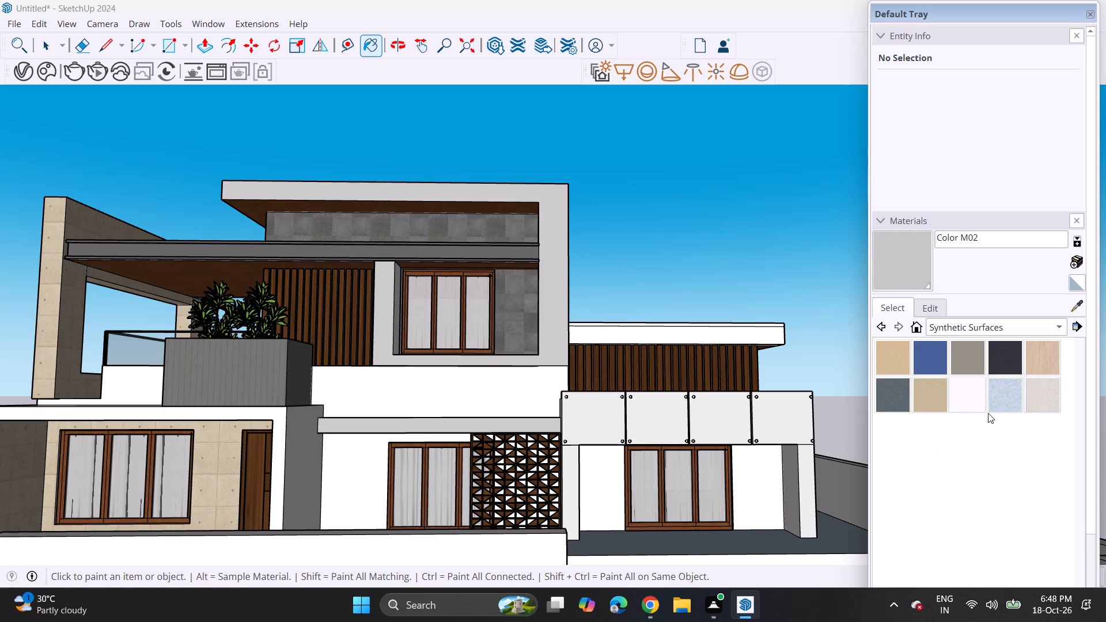
pyautogui.click(1031, 397)
pyautogui.click(603, 423)
pyautogui.click(661, 410)
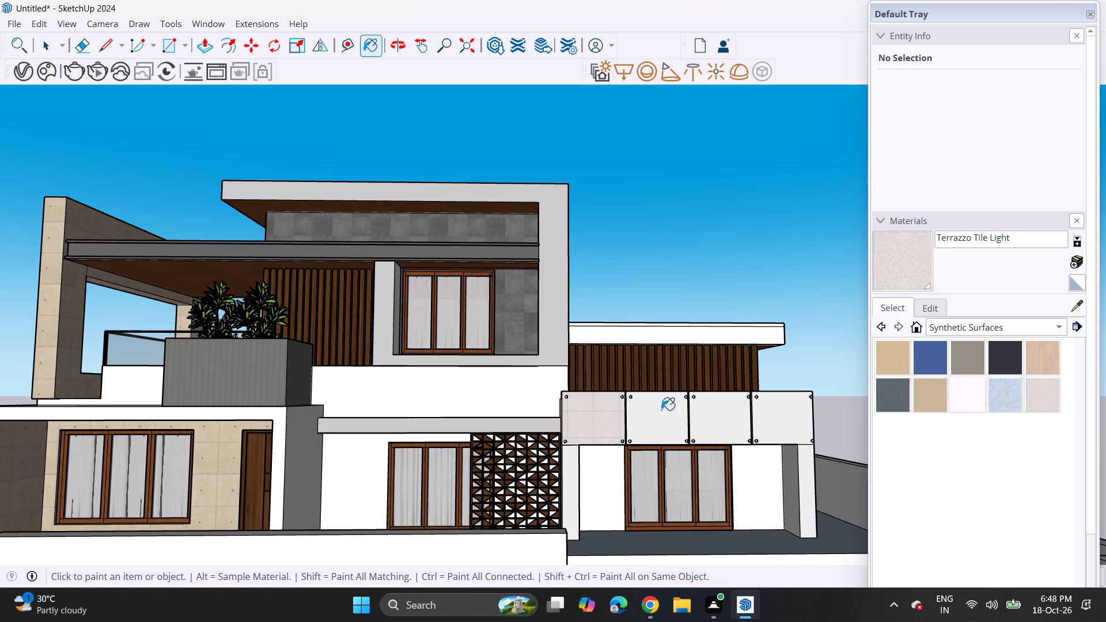
pyautogui.moveTo(723, 420); pyautogui.dragTo(730, 420)
pyautogui.click(802, 414)
pyautogui.click(808, 490)
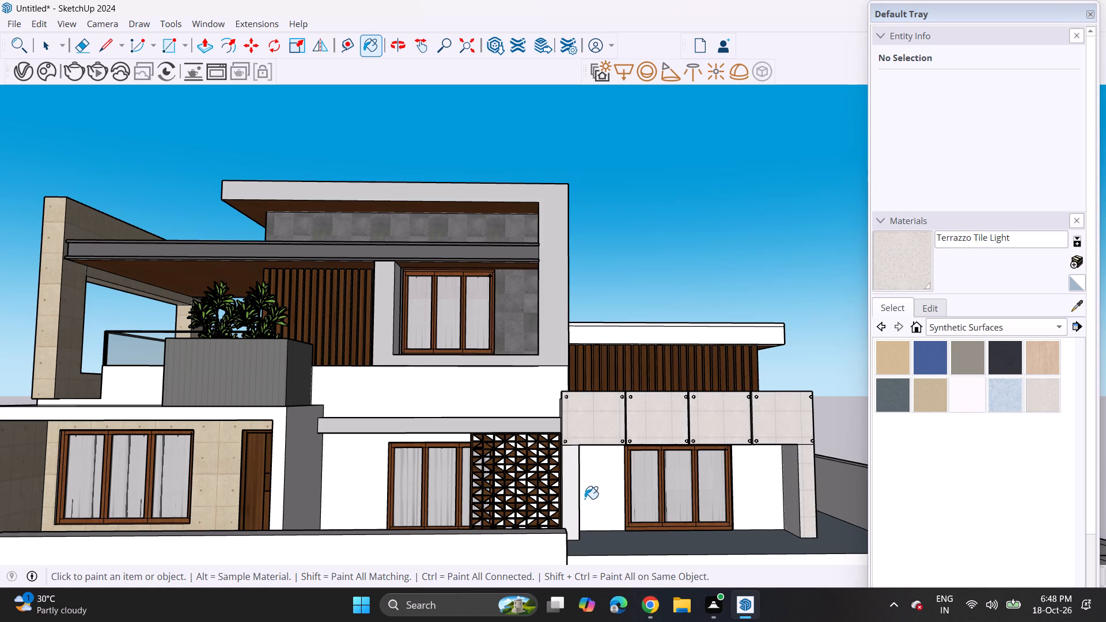
pyautogui.click(577, 487)
pyautogui.scroll(-3, 652, 451)
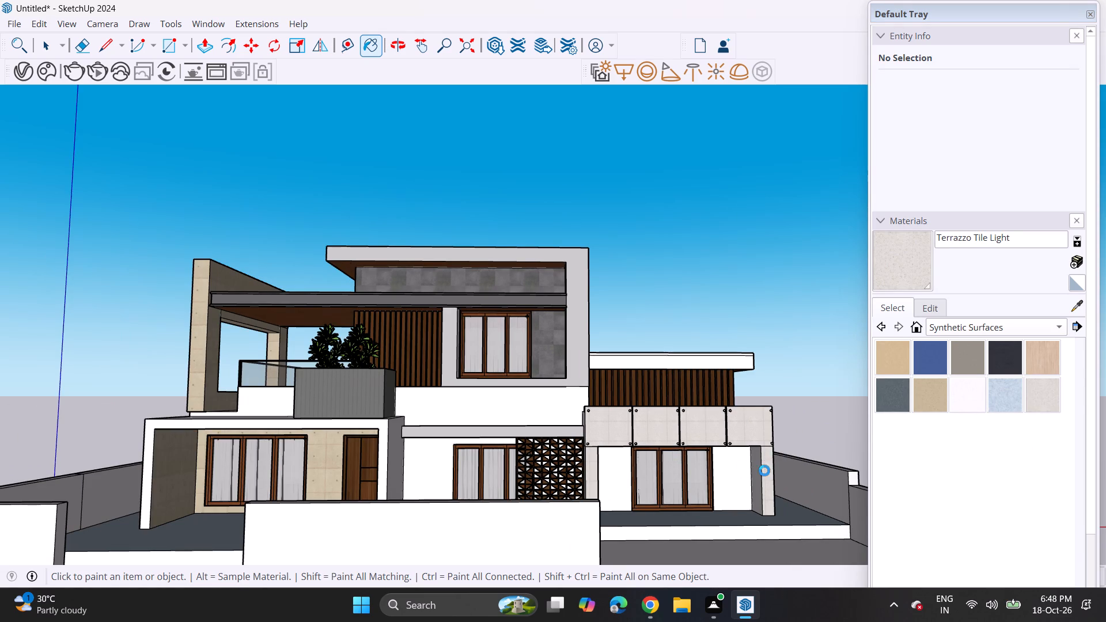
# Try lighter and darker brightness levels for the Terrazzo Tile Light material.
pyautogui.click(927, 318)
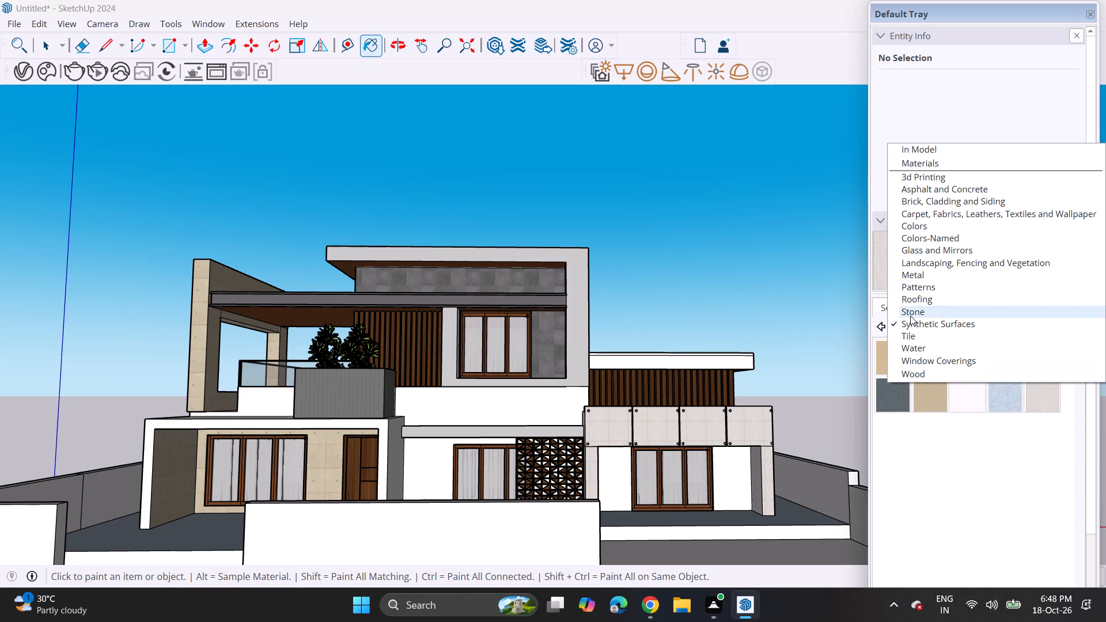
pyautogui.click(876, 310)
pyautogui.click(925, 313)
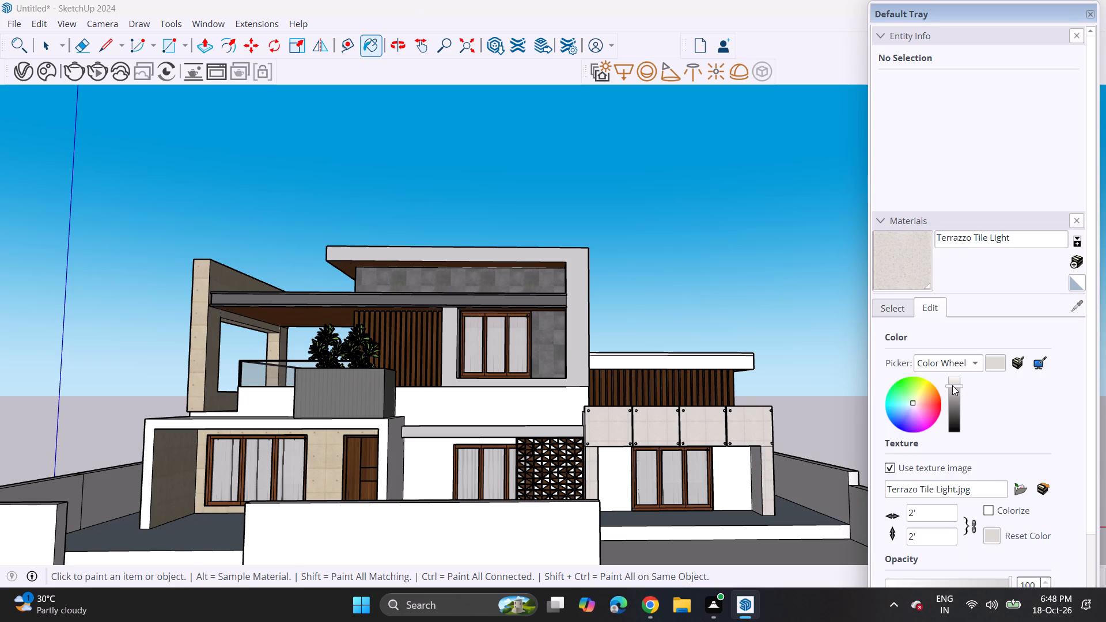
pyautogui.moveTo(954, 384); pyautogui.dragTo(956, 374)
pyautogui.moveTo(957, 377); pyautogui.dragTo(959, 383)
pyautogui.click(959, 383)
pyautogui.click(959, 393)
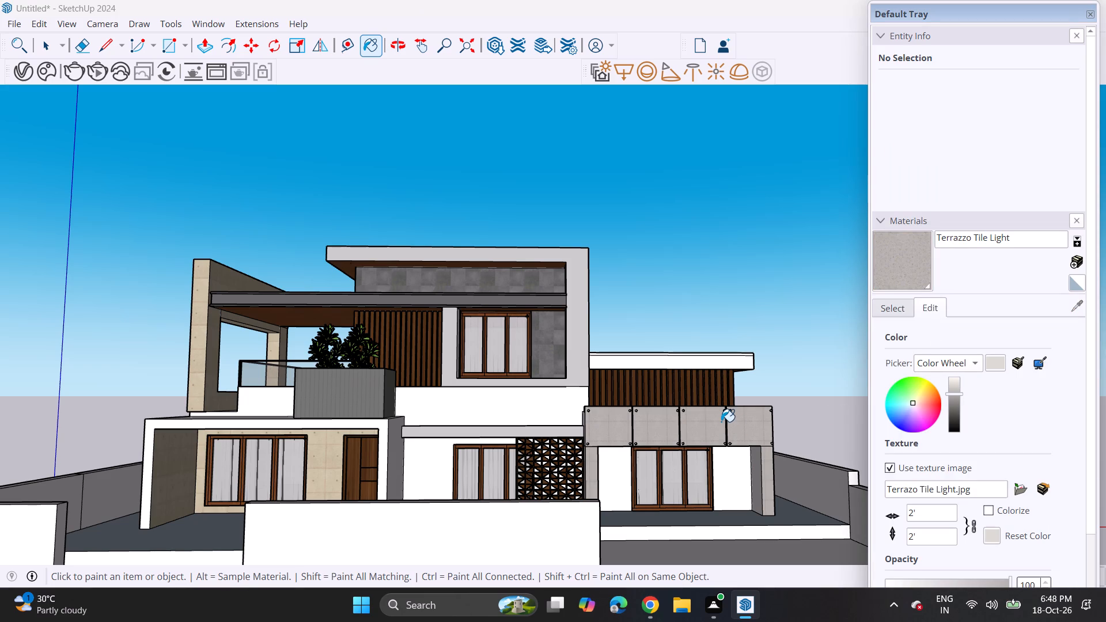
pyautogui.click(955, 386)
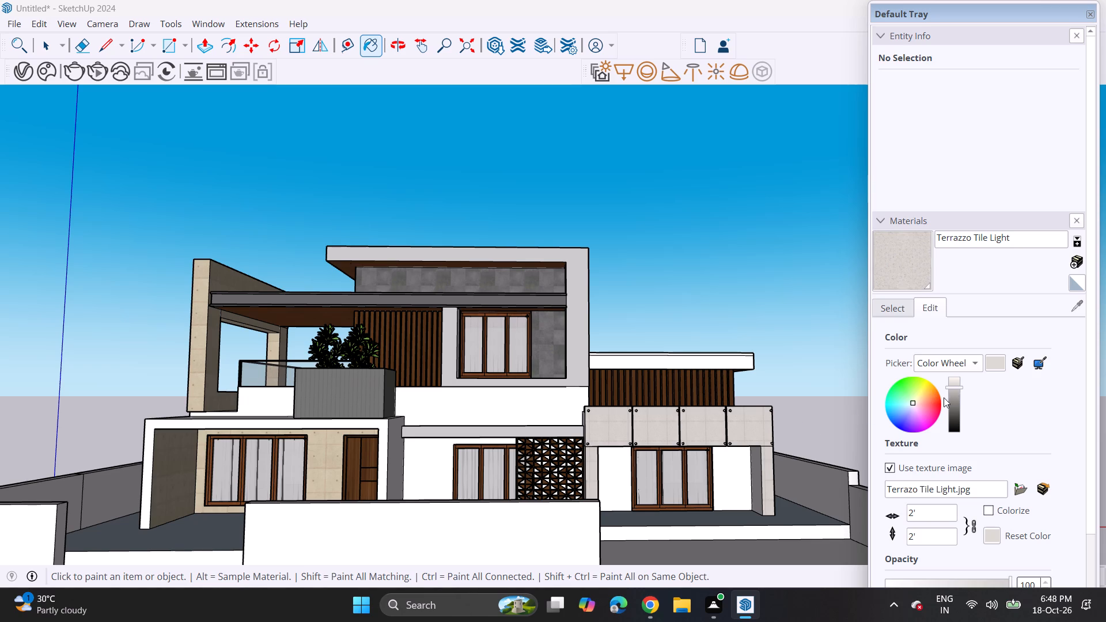
# Set the Terrazzo Tile Light texture size to 4' wide by 4' high.
pyautogui.click(926, 521)
pyautogui.press('BackSpace')
pyautogui.press('BackSpace')
pyautogui.press('BackSpace')
pyautogui.write("4'")
pyautogui.press('Return')
# Browse the Stone and Tile material collections for a finish for the house's unpainted white walls.
pyautogui.scroll(-1, 786, 519)
pyautogui.keyDown('shift'); pyautogui.moveTo(640, 488); pyautogui.dragTo(716, 477, button='middle'); pyautogui.keyUp('shift')
pyautogui.scroll(-3, 716, 477)
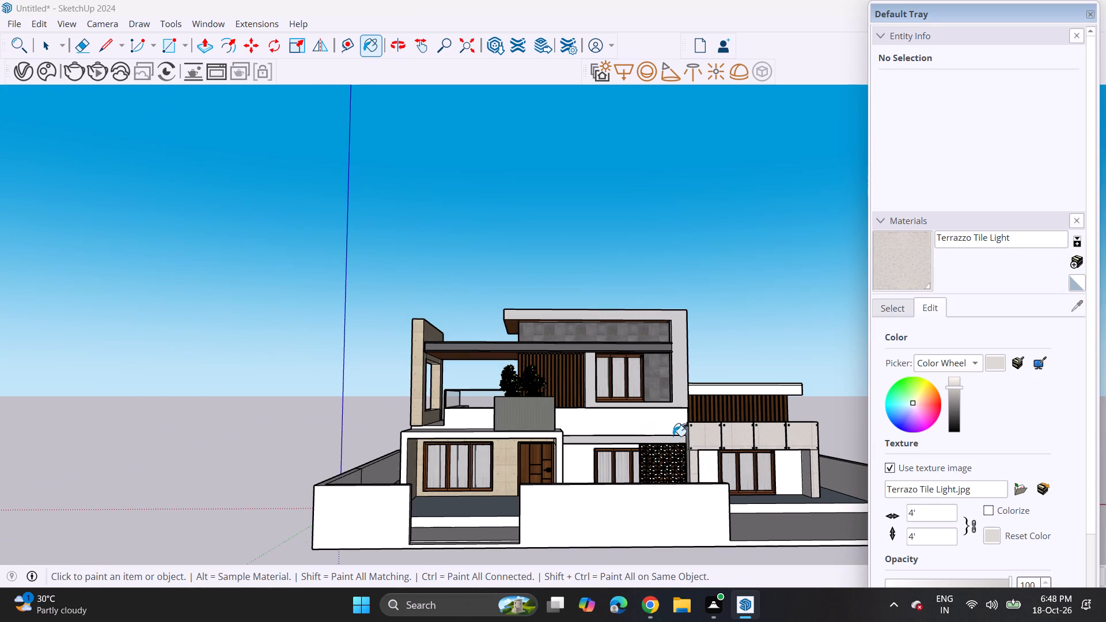
pyautogui.click(900, 304)
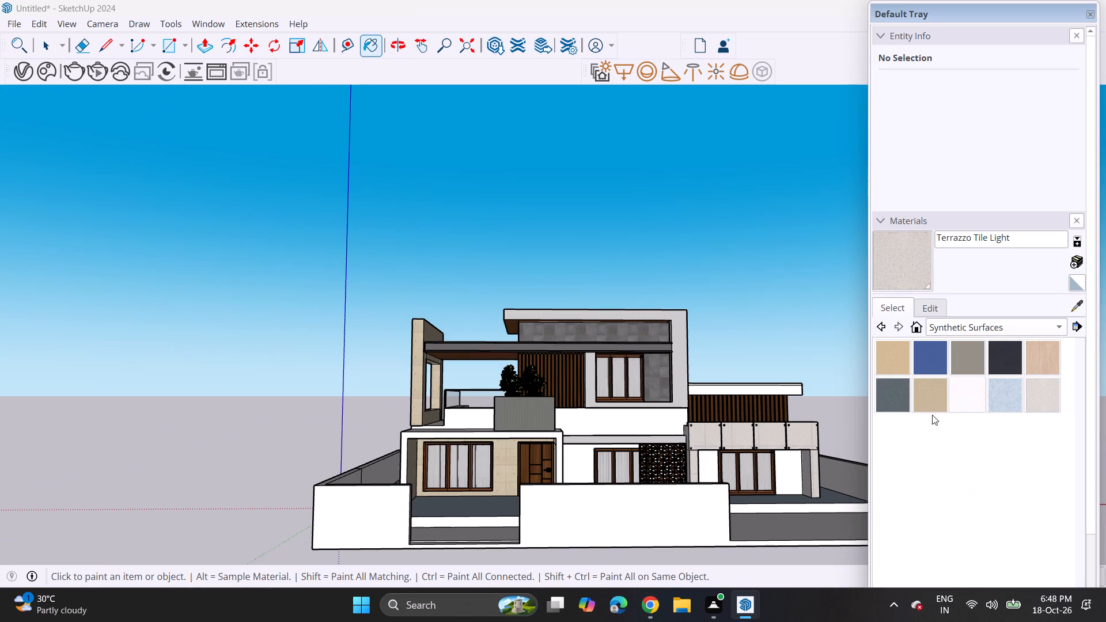
pyautogui.click(961, 327)
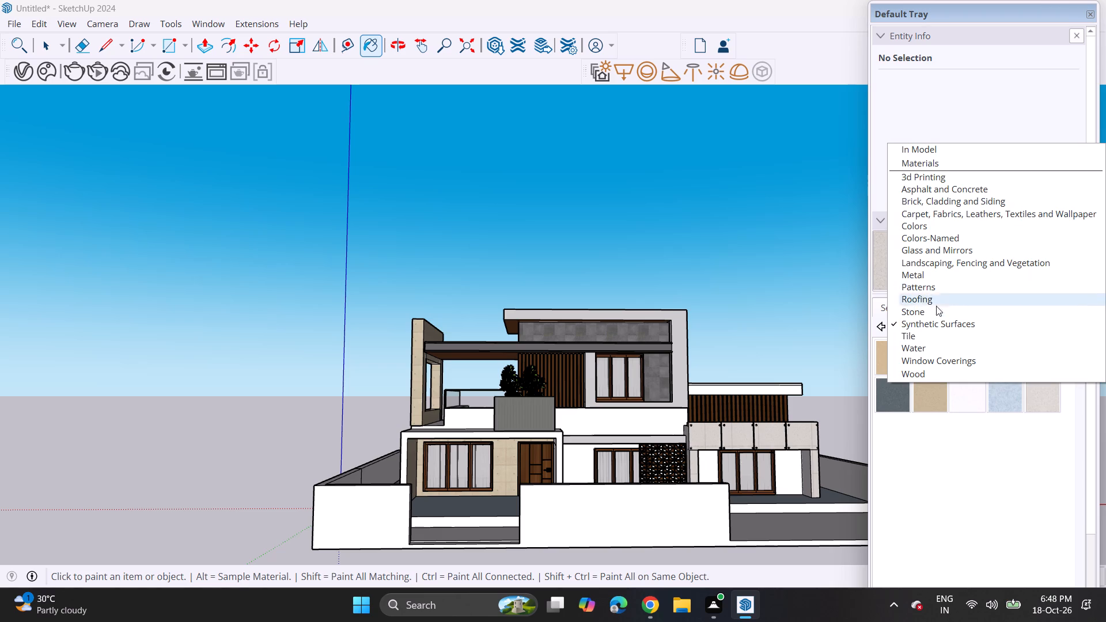
pyautogui.click(930, 315)
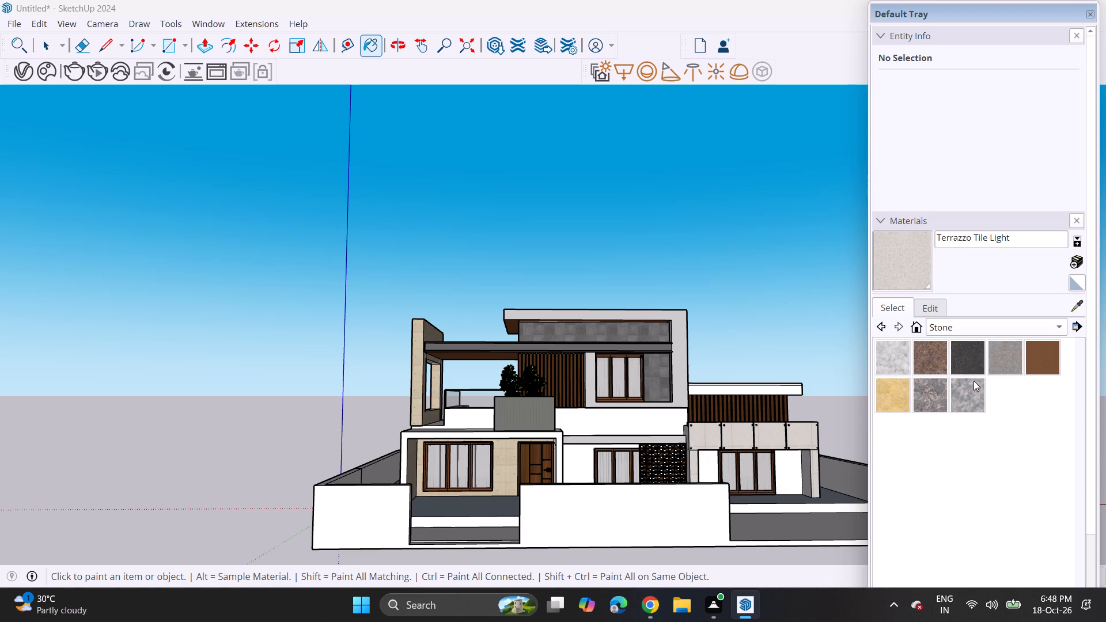
pyautogui.click(953, 324)
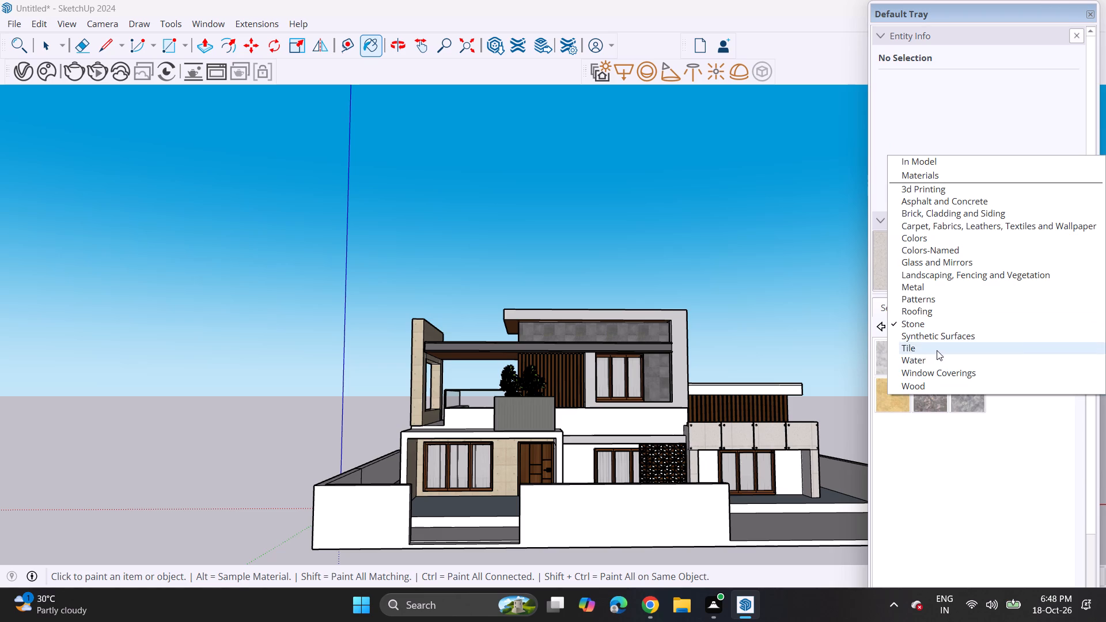
pyautogui.click(937, 350)
pyautogui.scroll(-9, 972, 450)
pyautogui.scroll(4, 980, 447)
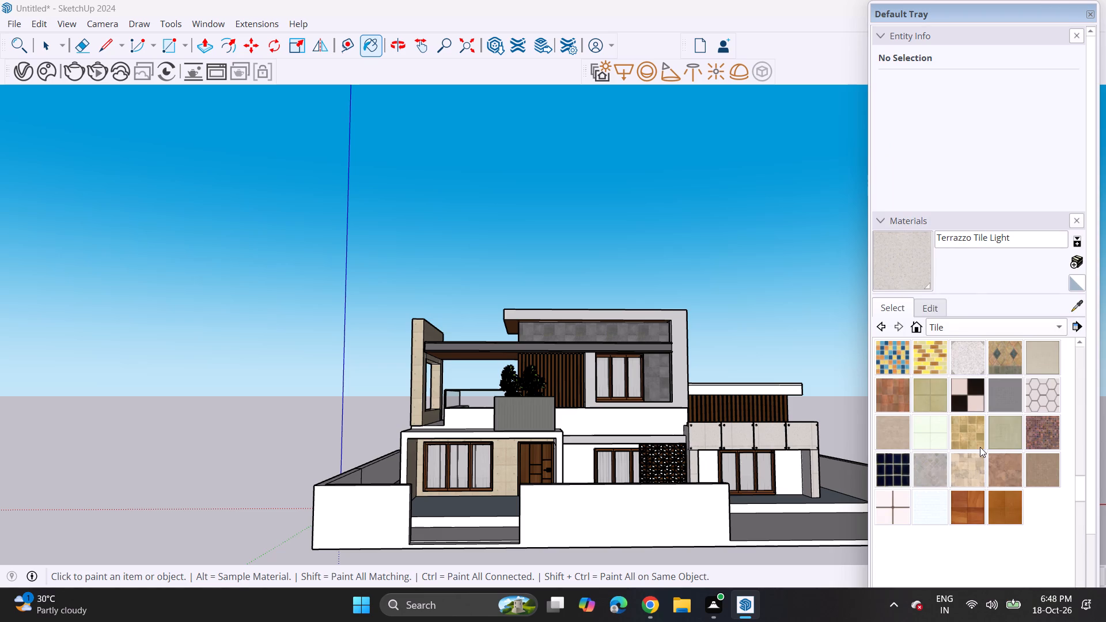
pyautogui.scroll(5, 999, 406)
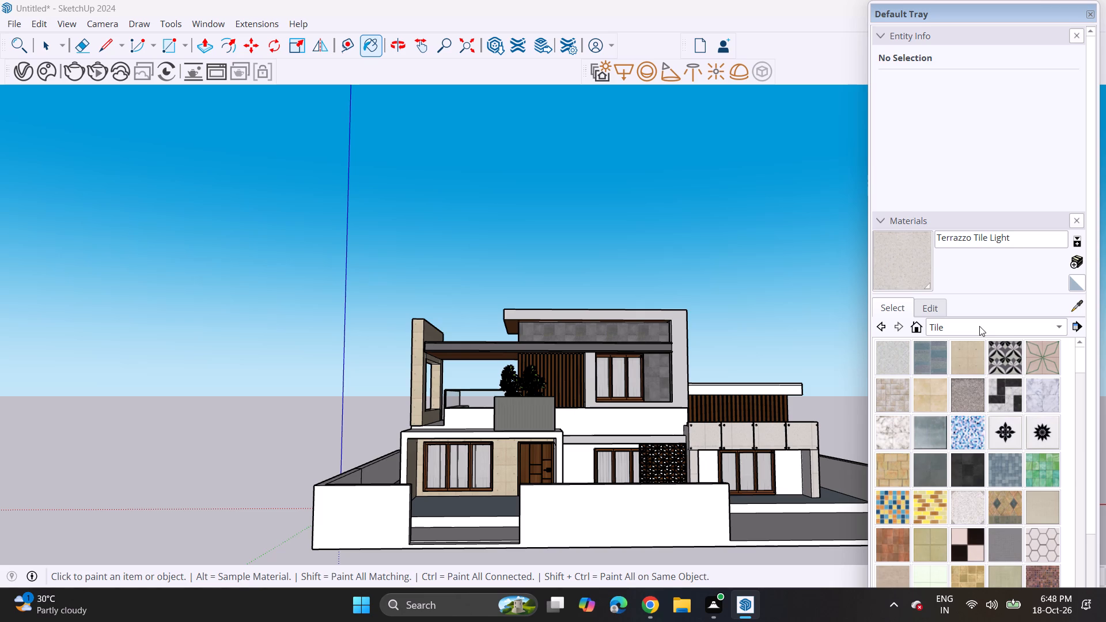
pyautogui.click(979, 326)
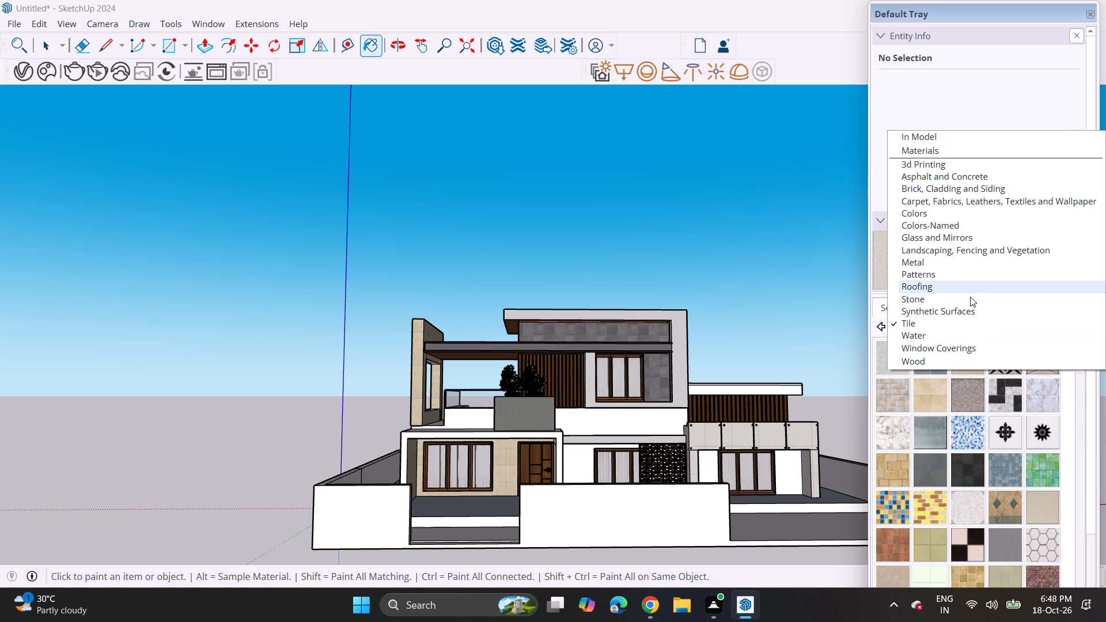
pyautogui.click(961, 294)
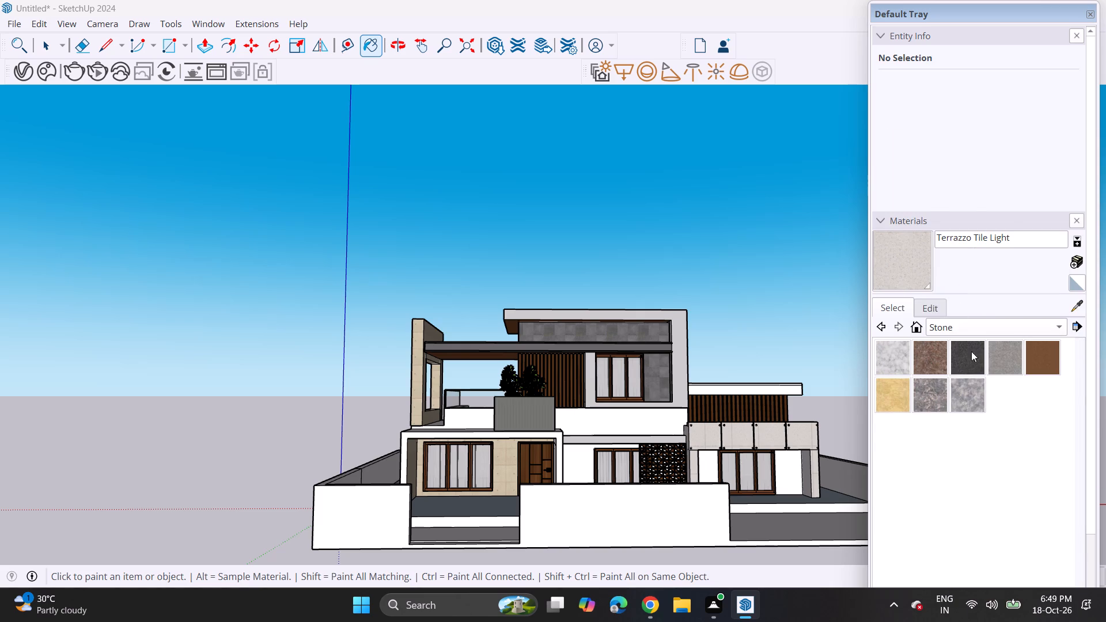
pyautogui.click(978, 327)
pyautogui.click(968, 350)
pyautogui.scroll(-3, 991, 410)
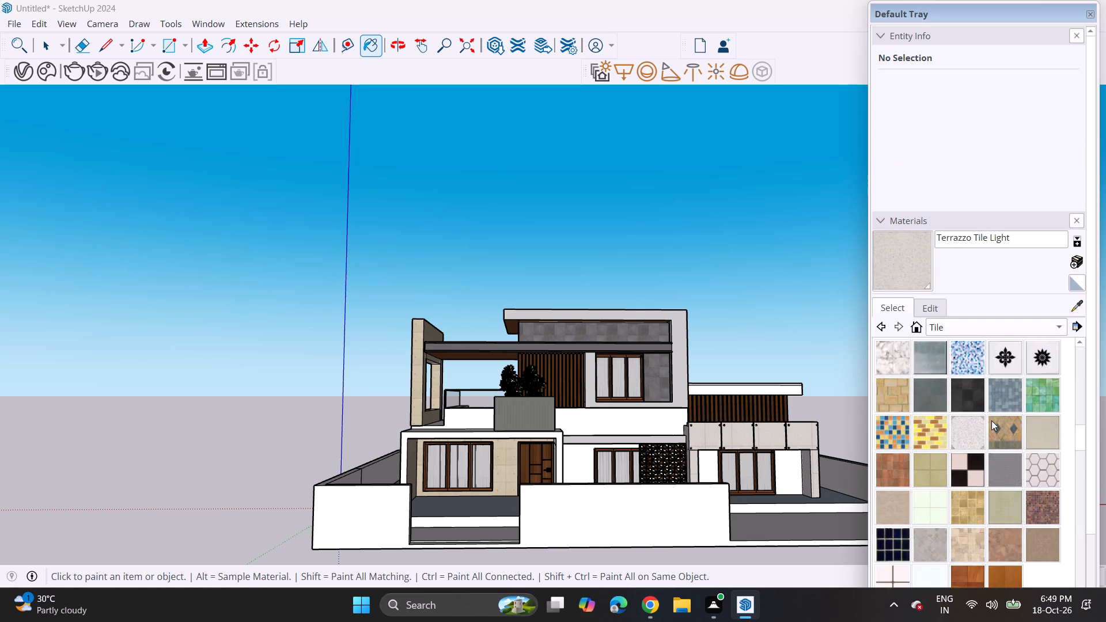
pyautogui.scroll(-1, 991, 420)
pyautogui.scroll(3, 1012, 386)
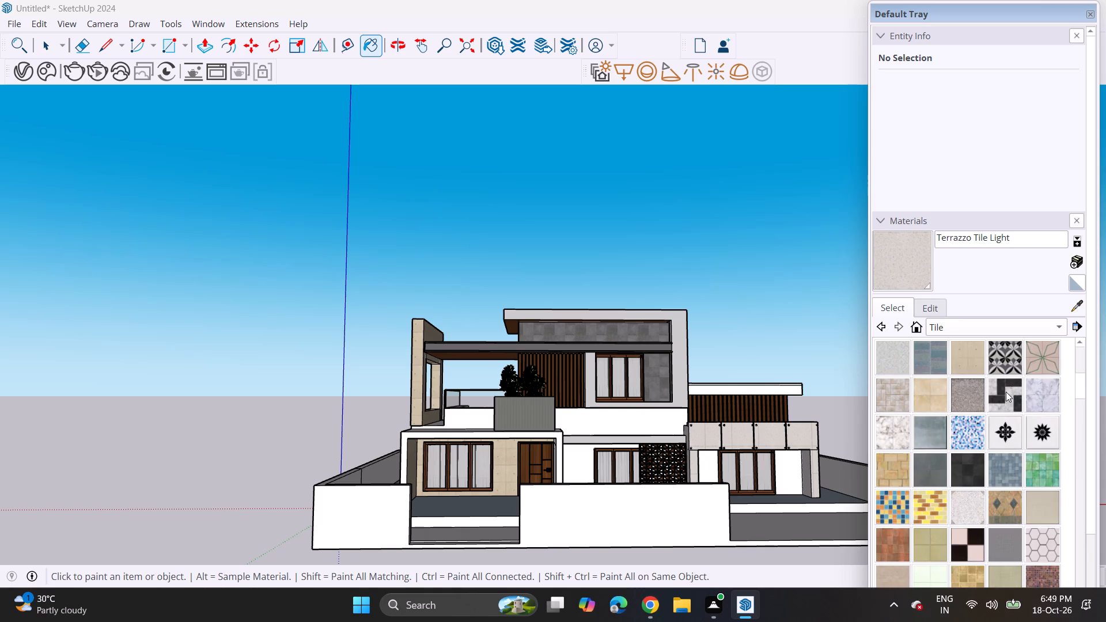
# Choose the 0132_LightGray material from the Colors-Named collection.
pyautogui.click(965, 324)
pyautogui.click(942, 215)
pyautogui.click(994, 316)
pyautogui.click(995, 328)
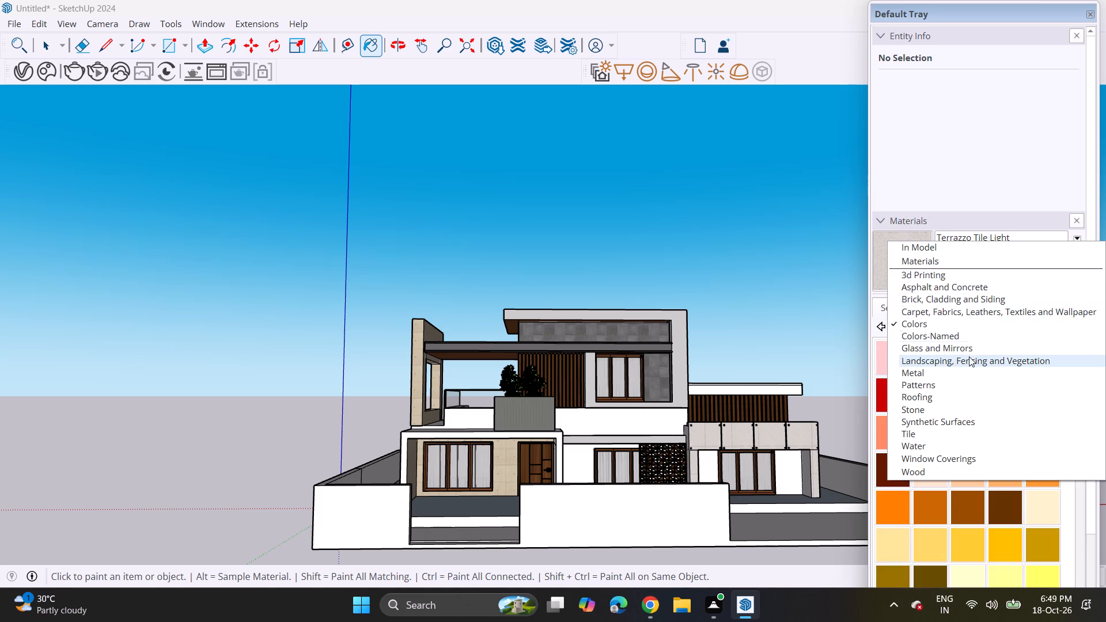
pyautogui.click(968, 340)
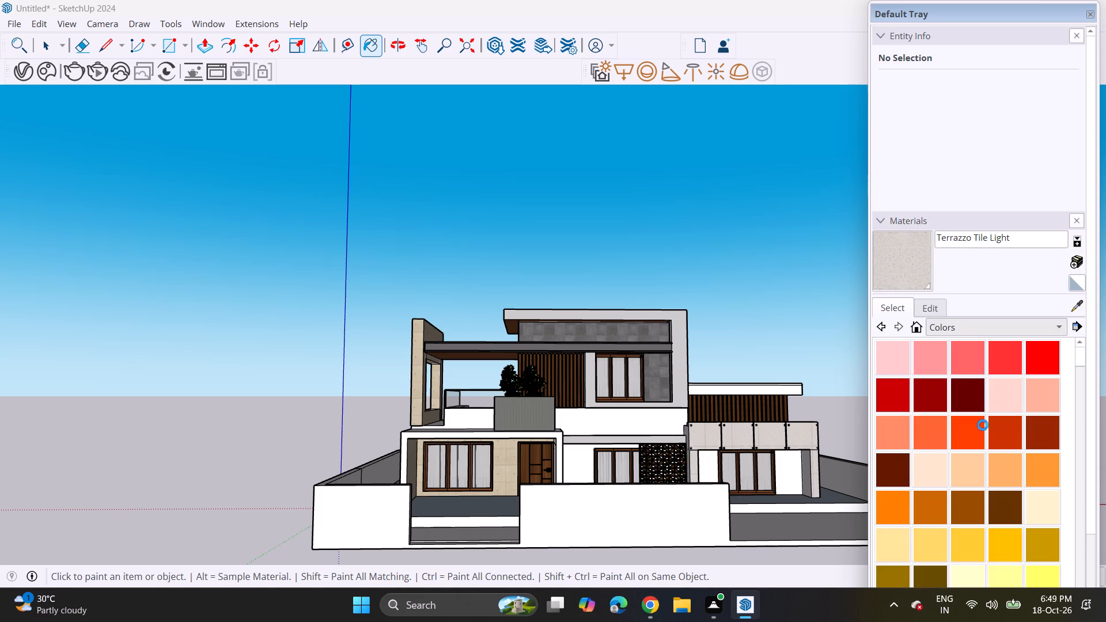
pyautogui.scroll(-18, 986, 445)
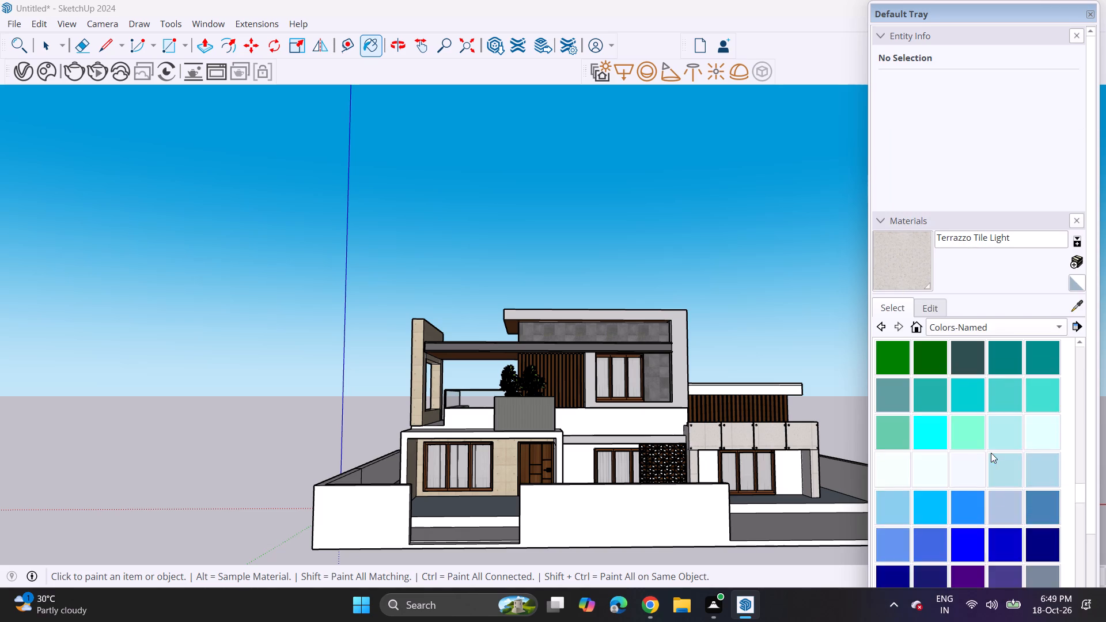
pyautogui.scroll(-9, 991, 453)
pyautogui.scroll(2, 991, 456)
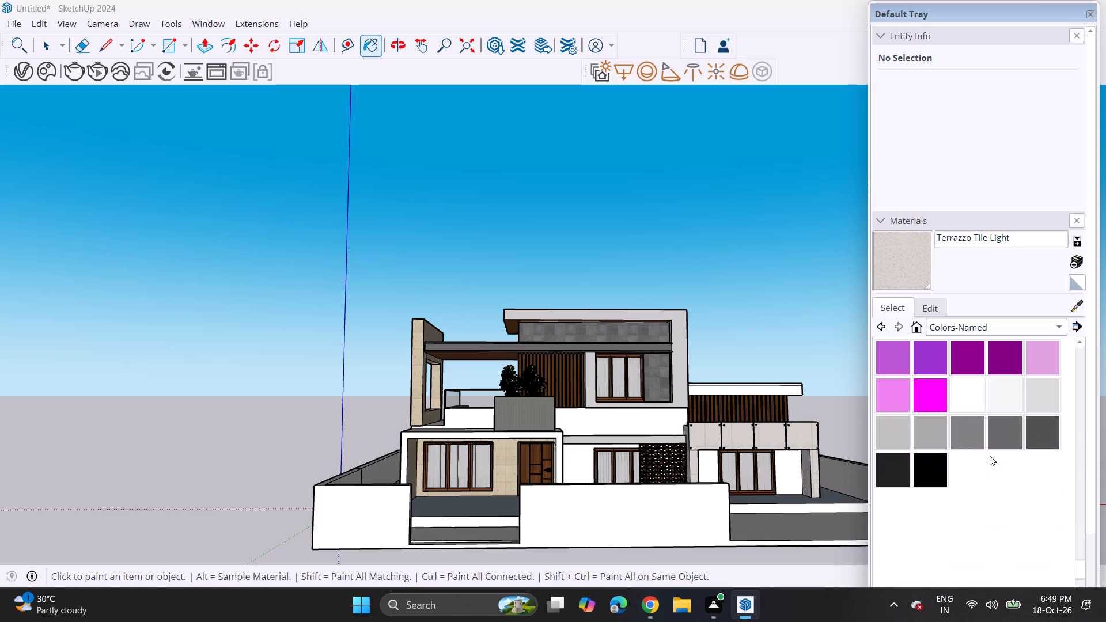
pyautogui.click(959, 432)
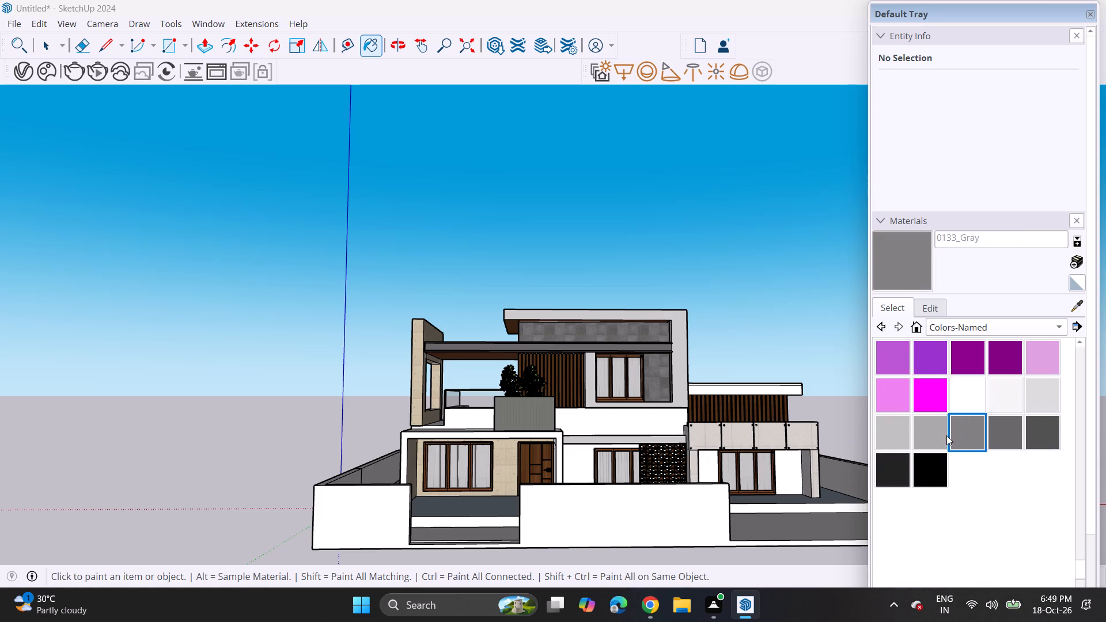
pyautogui.click(940, 432)
# Reposition the balcony floor face at the base of the upper-floor wood slats with Push/Pull.
pyautogui.scroll(9, 566, 439)
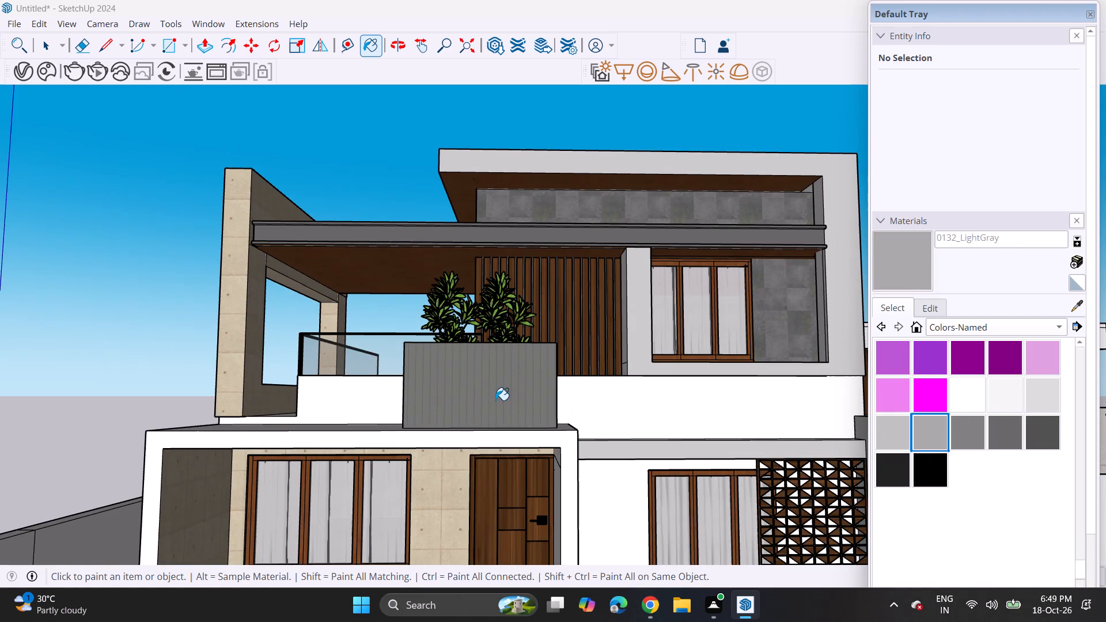
pyautogui.scroll(-8, 495, 400)
pyautogui.moveTo(497, 390); pyautogui.dragTo(498, 454, button='middle')
pyautogui.scroll(4, 543, 396)
pyautogui.moveTo(543, 395); pyautogui.dragTo(545, 429, button='middle')
pyautogui.scroll(9, 551, 399)
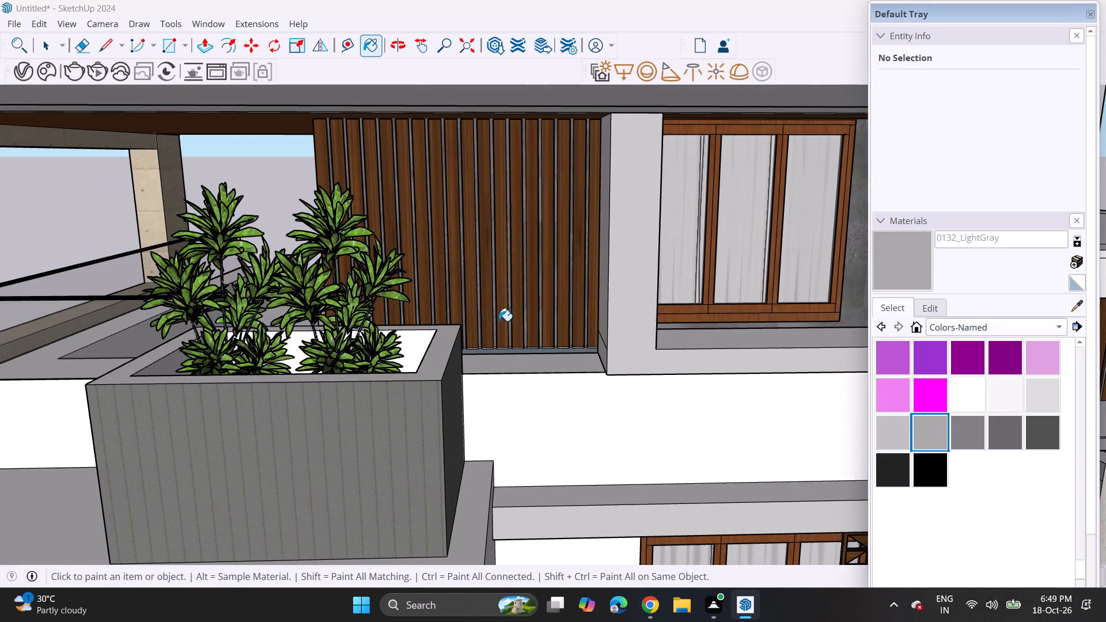
pyautogui.click(215, 45)
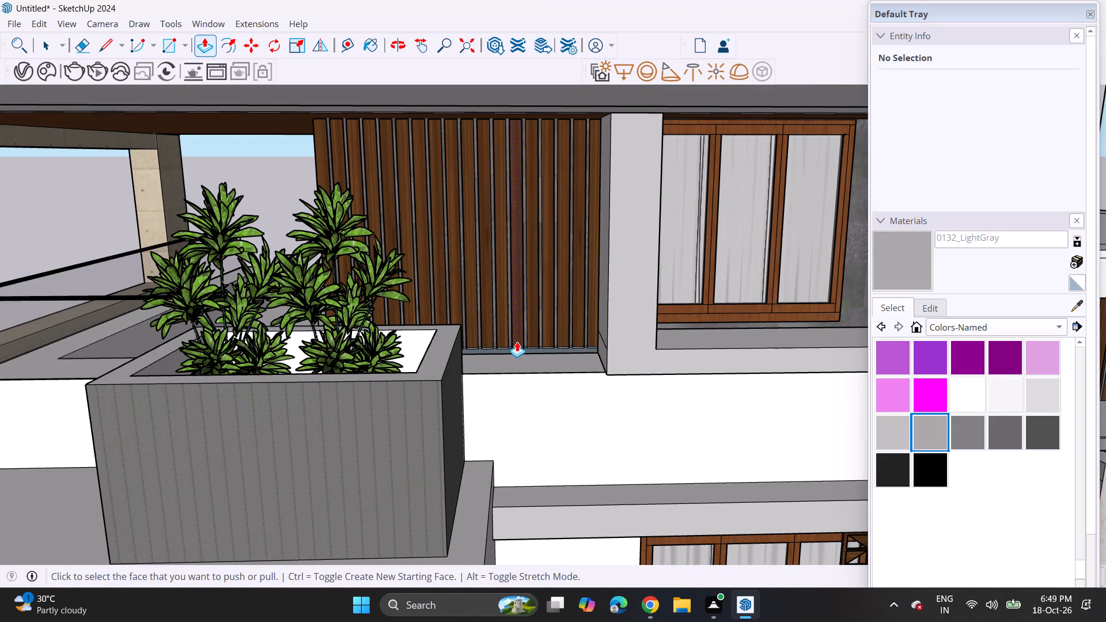
pyautogui.click(522, 364)
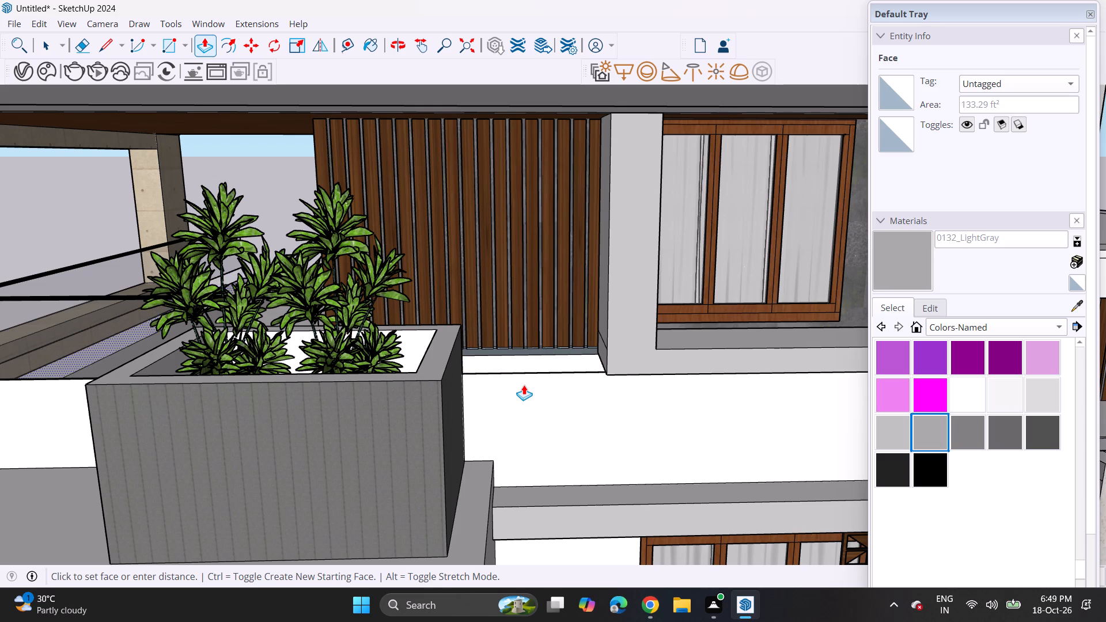
pyautogui.click(524, 385)
# Extend the underside of the upper window's gray surround downward with Push/Pull, levelling the short section beside the wood slats with it.
pyautogui.moveTo(536, 343); pyautogui.dragTo(964, 384, button='middle')
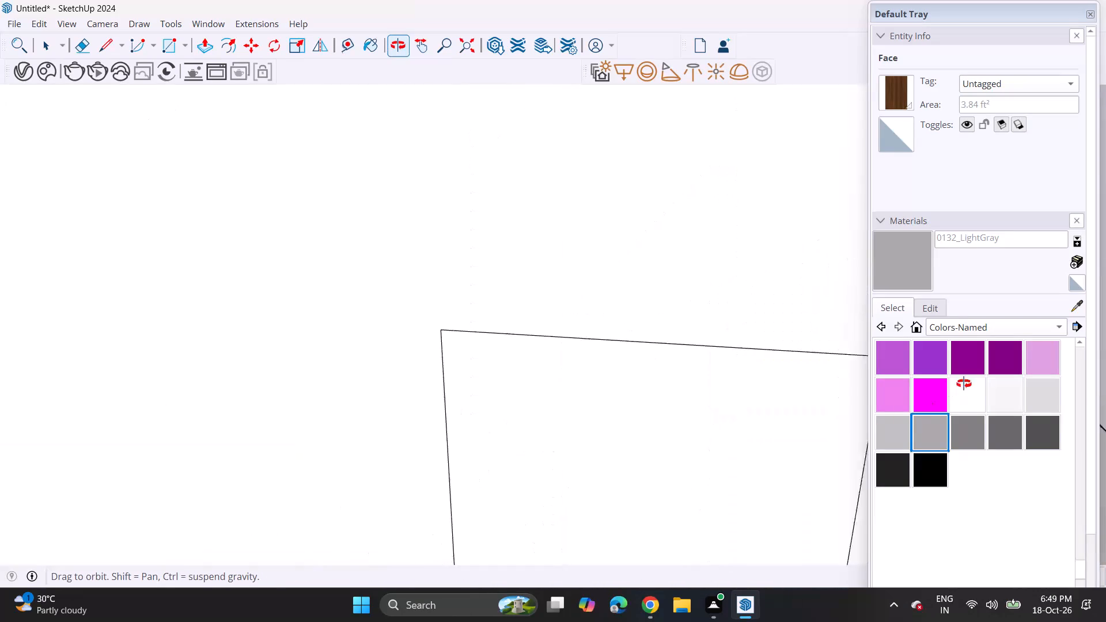
pyautogui.moveTo(964, 384); pyautogui.dragTo(492, 200, button='middle')
pyautogui.scroll(1, 358, 359)
pyautogui.scroll(5, 669, 284)
pyautogui.click(673, 270)
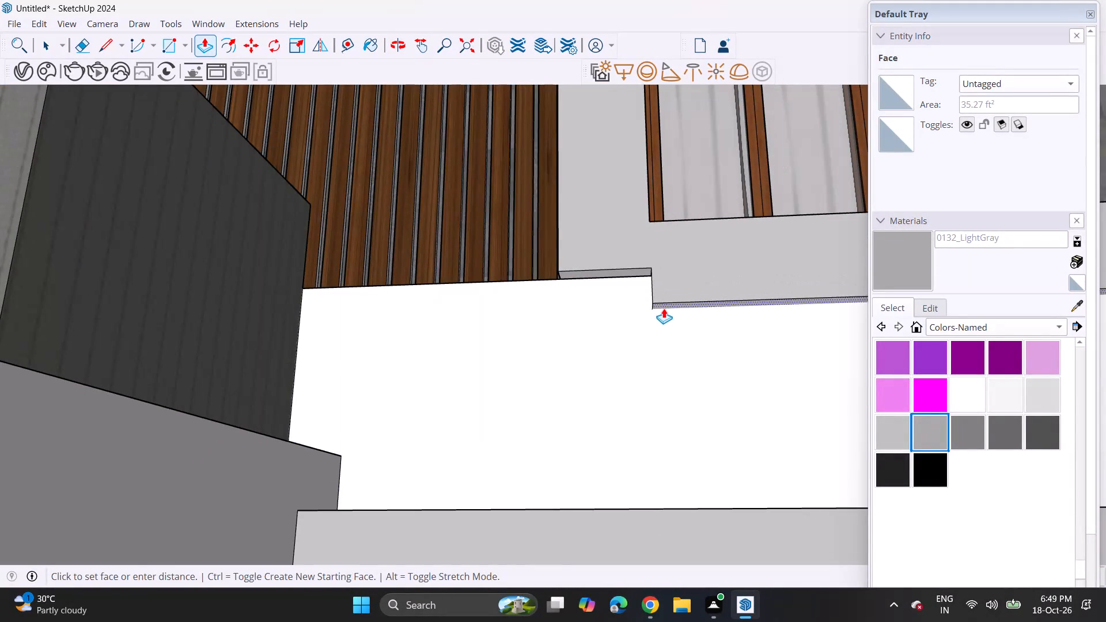
pyautogui.click(664, 308)
pyautogui.click(593, 274)
pyautogui.click(658, 304)
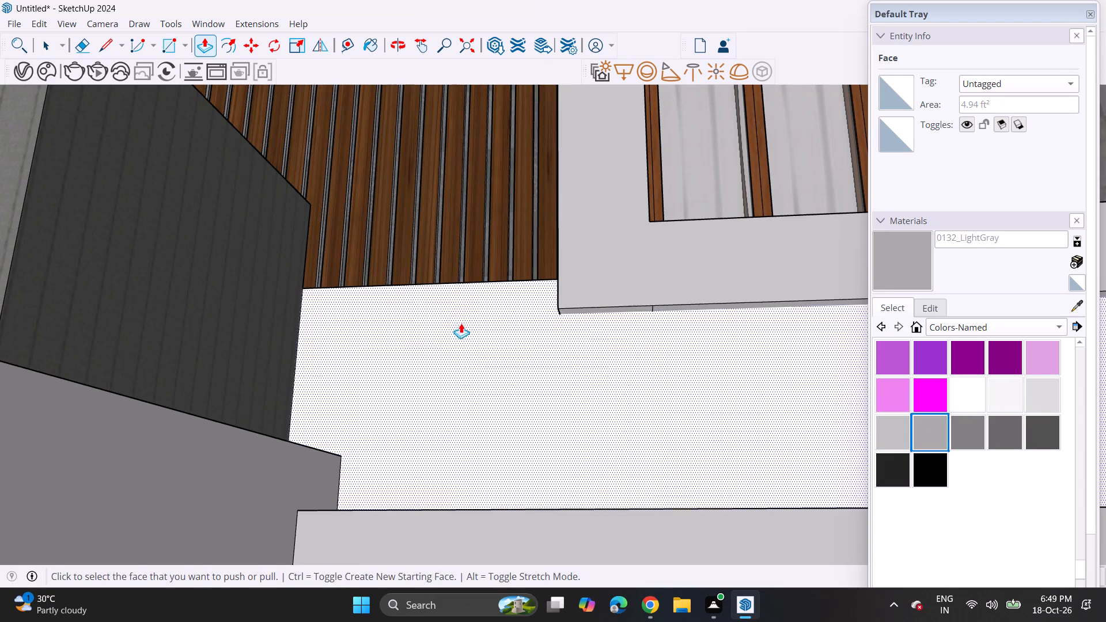
# Extend the remaining underside at the surround's outer corner, nearest the side wing, level with the rest of its bottom edge.
pyautogui.moveTo(456, 318); pyautogui.dragTo(486, 406, button='middle')
pyautogui.scroll(-15, 497, 401)
pyautogui.moveTo(509, 403); pyautogui.dragTo(539, 402, button='middle')
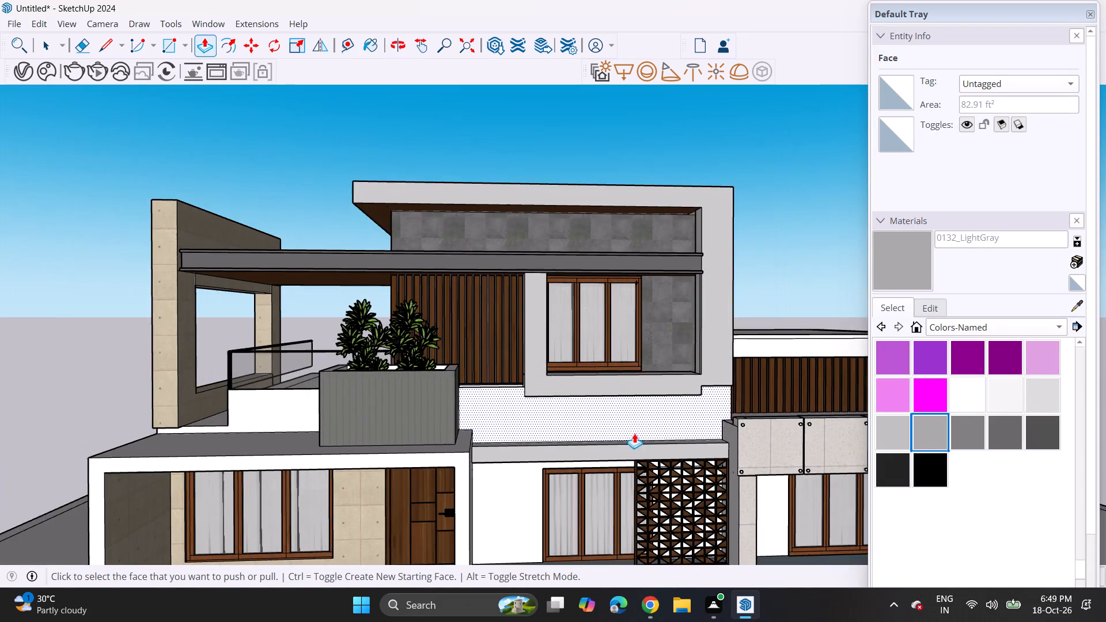
pyautogui.scroll(6, 728, 403)
pyautogui.scroll(3, 668, 374)
pyautogui.moveTo(715, 295); pyautogui.dragTo(708, 243, button='middle')
pyautogui.scroll(1, 708, 252)
pyautogui.scroll(4, 696, 384)
pyautogui.moveTo(739, 325); pyautogui.dragTo(728, 258, button='middle')
pyautogui.doubleClick(736, 334)
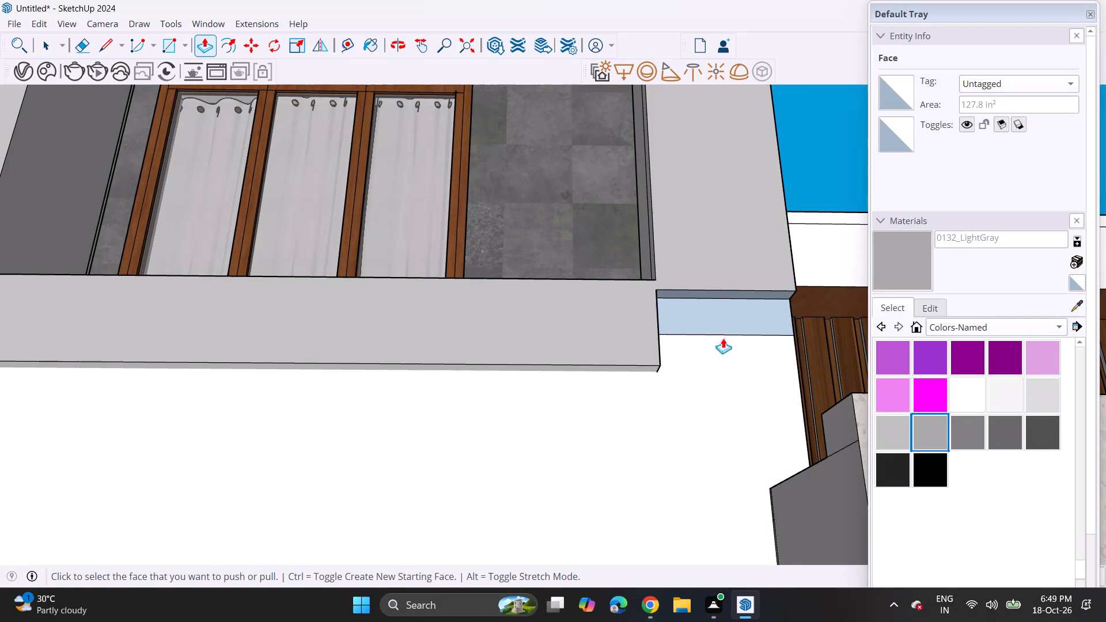
pyautogui.hotkey('ctrl', 'z')
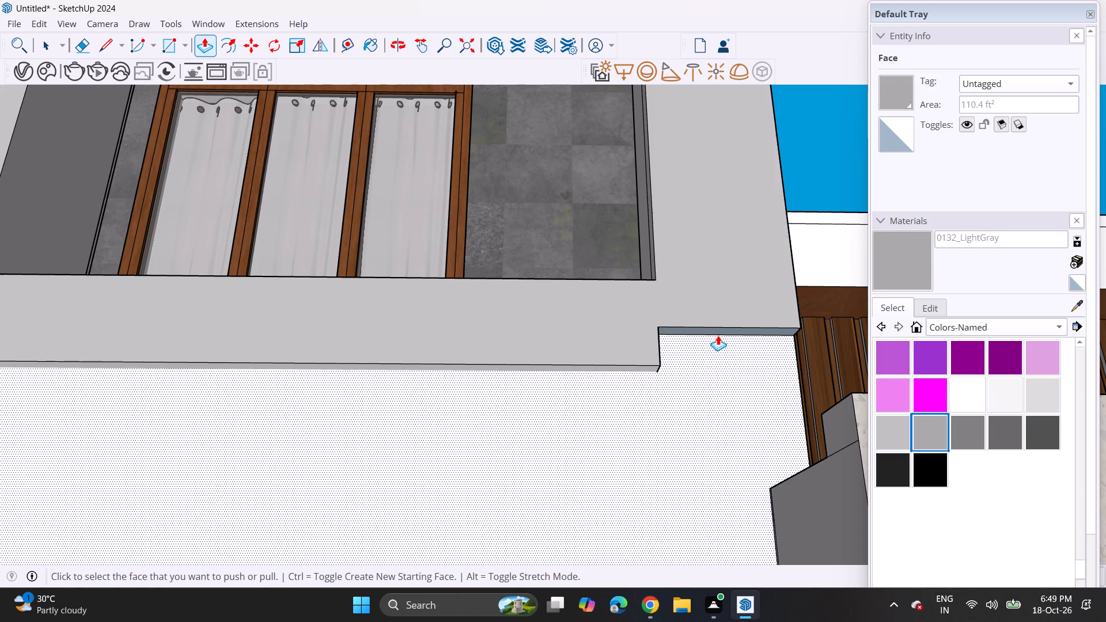
pyautogui.click(715, 332)
pyautogui.moveTo(655, 365); pyautogui.dragTo(657, 359)
pyautogui.moveTo(599, 344); pyautogui.dragTo(615, 408, button='middle')
pyautogui.scroll(-12, 600, 391)
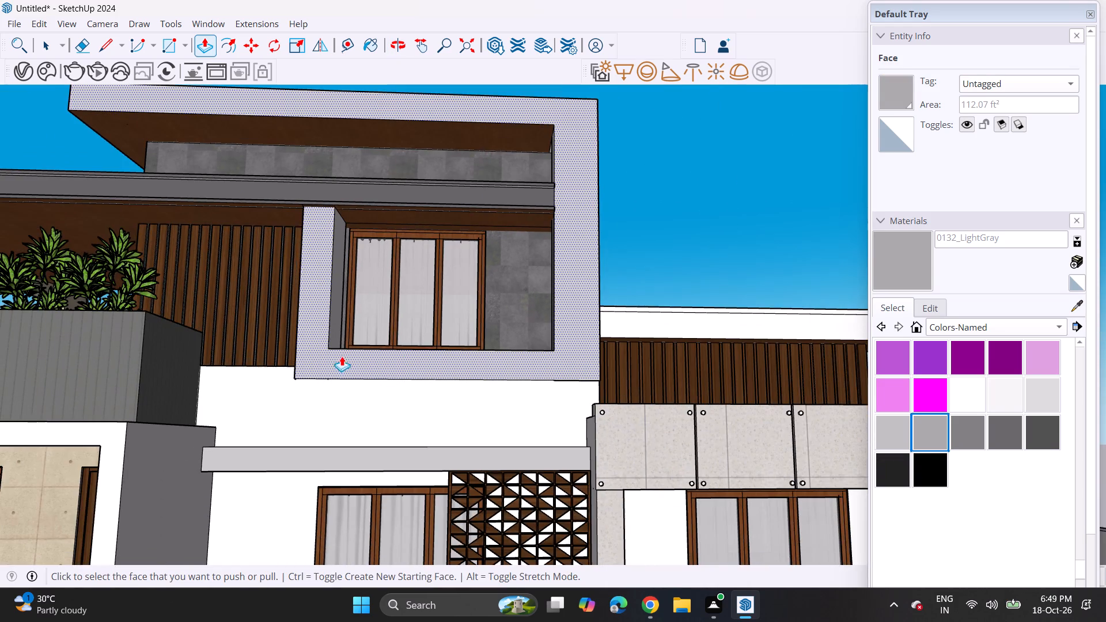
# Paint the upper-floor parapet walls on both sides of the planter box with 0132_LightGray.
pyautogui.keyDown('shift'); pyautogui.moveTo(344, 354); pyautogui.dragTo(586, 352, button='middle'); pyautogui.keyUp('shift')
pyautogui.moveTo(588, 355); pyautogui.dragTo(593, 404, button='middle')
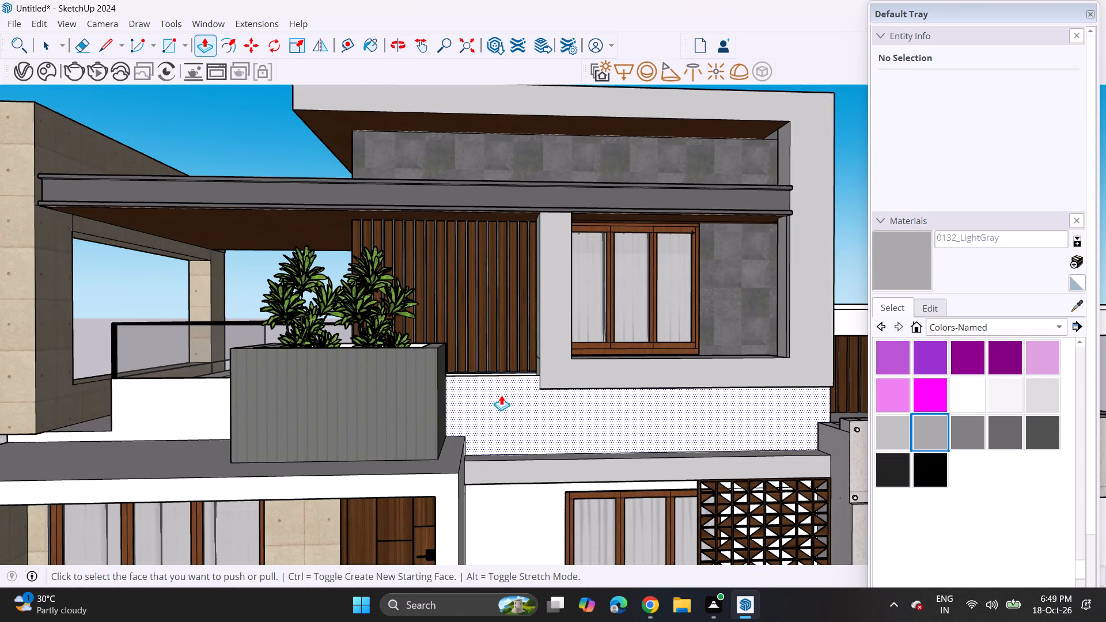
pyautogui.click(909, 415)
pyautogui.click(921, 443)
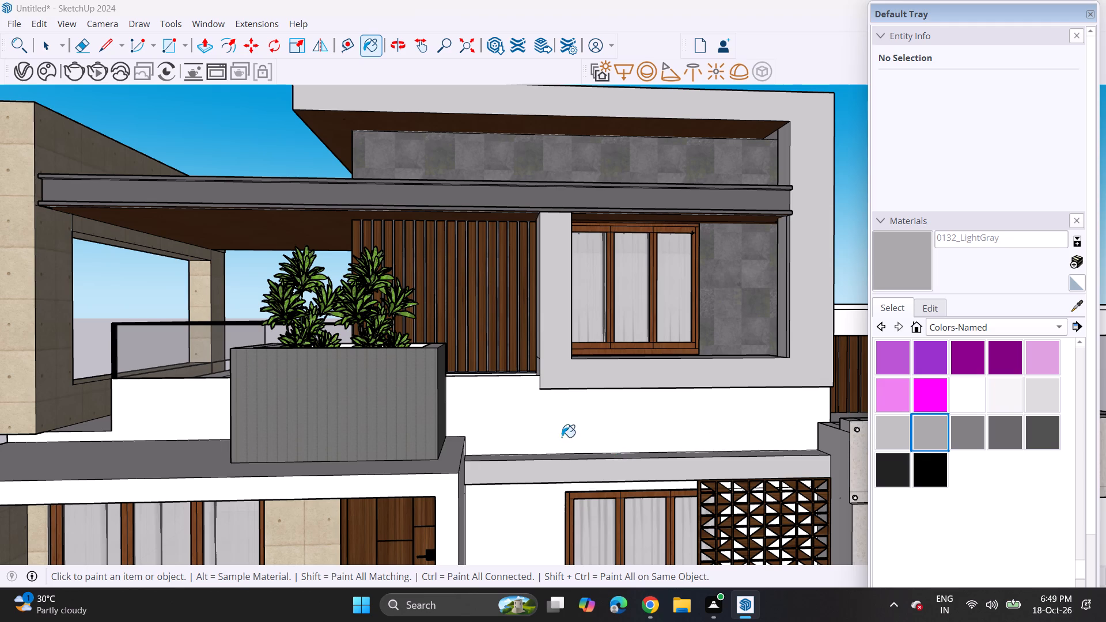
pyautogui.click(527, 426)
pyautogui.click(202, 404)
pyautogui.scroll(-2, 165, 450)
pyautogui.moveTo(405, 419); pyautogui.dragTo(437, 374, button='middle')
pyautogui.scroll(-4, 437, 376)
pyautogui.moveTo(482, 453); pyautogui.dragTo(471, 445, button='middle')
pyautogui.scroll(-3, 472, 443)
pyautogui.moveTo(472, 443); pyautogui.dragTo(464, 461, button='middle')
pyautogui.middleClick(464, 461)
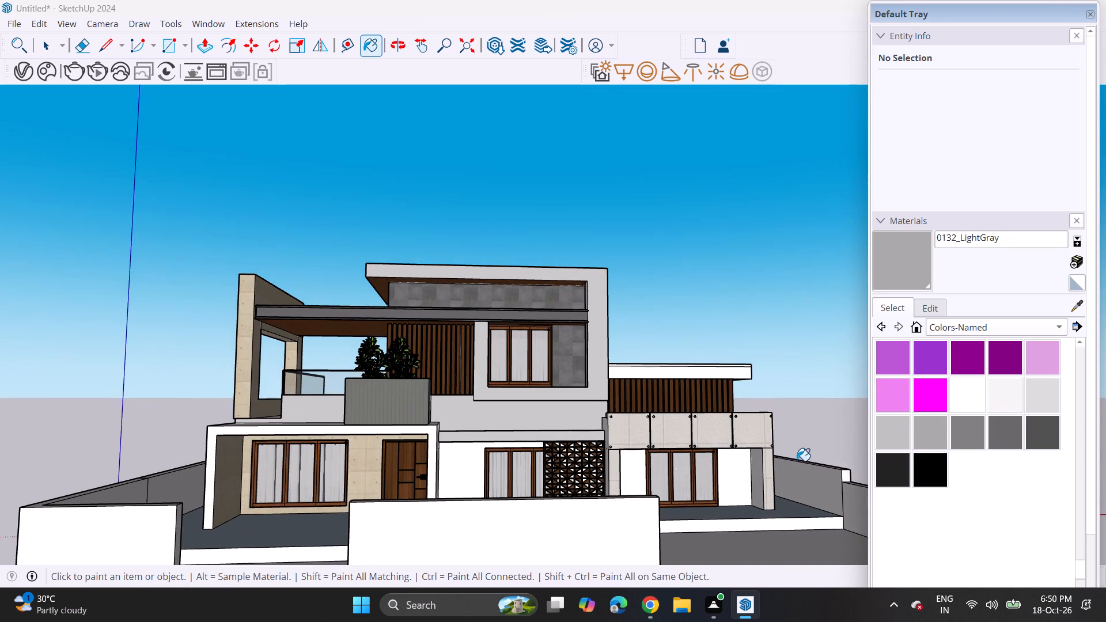
# Paint the upper-floor parapet walls on both sides of the planter box with 0129_WhiteSmoke from Colors-Named.
pyautogui.scroll(3, 803, 453)
pyautogui.click(1030, 425)
pyautogui.click(996, 436)
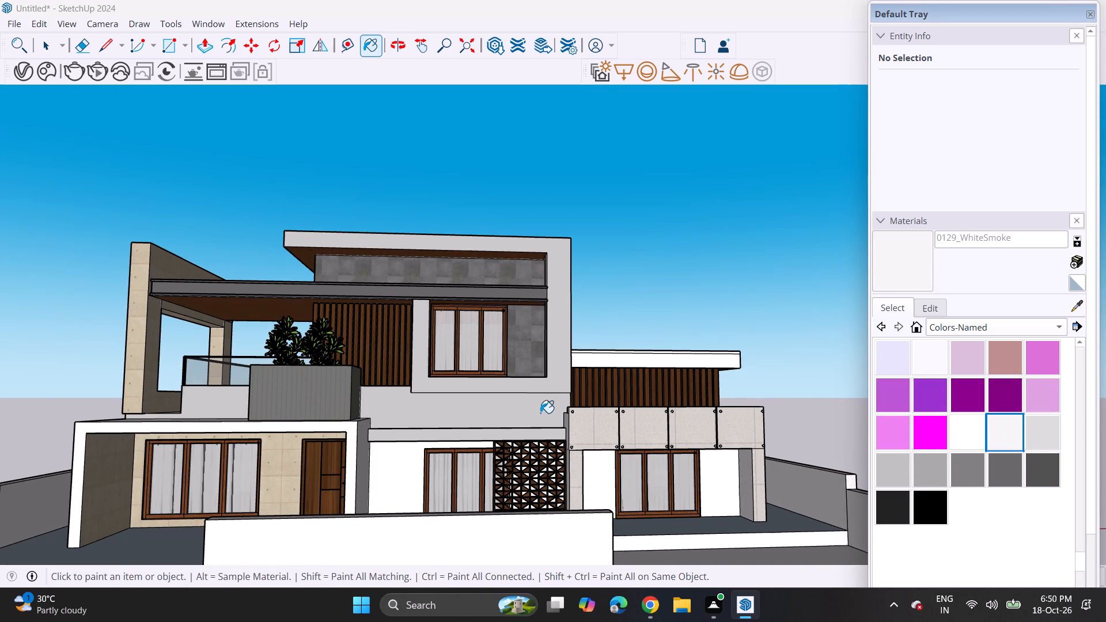
pyautogui.click(536, 414)
pyautogui.click(240, 405)
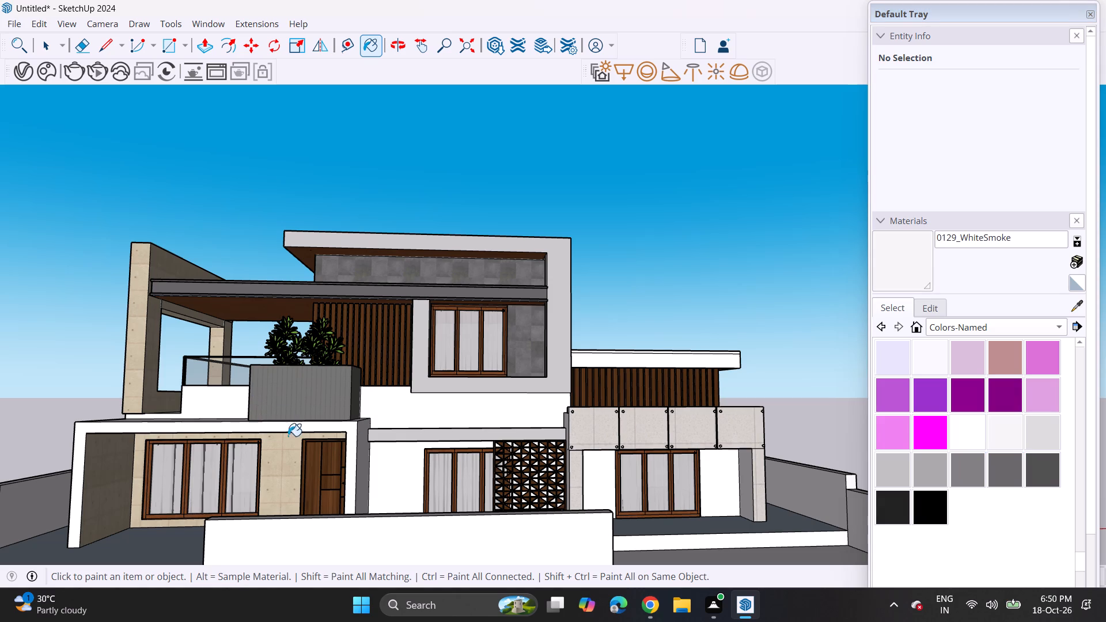
# Paint the entrance porch frame, the ground-floor wall beside the lattice window and the side wing's wall faces with 0129_WhiteSmoke.
pyautogui.click(353, 429)
pyautogui.click(361, 450)
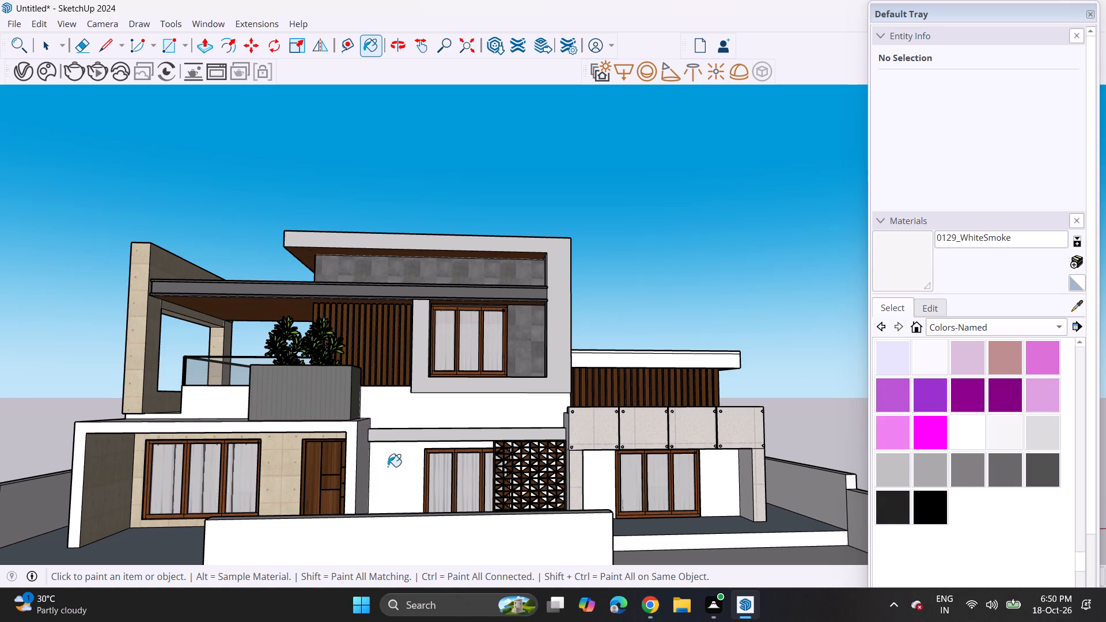
pyautogui.click(388, 466)
pyautogui.click(608, 480)
pyautogui.click(722, 488)
# Paint the front fascia of the side wing's roof slab with 0129_WhiteSmoke.
pyautogui.click(700, 365)
# Erase the horizontal line dividing the front fascia of the side wing's roof slab.
pyautogui.scroll(15, 706, 337)
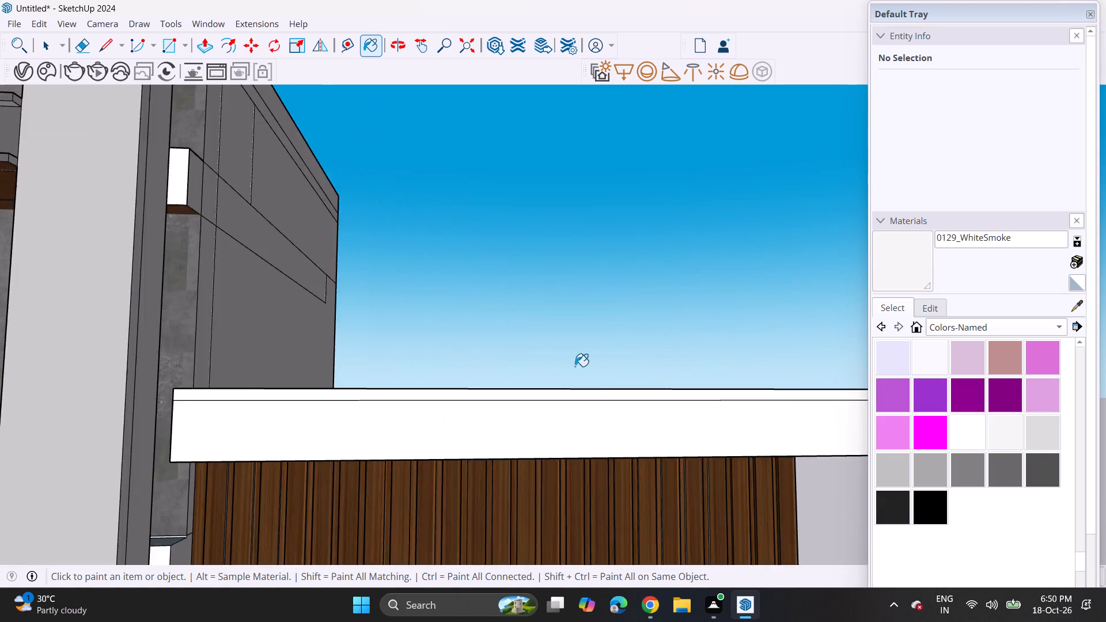
pyautogui.scroll(3, 575, 366)
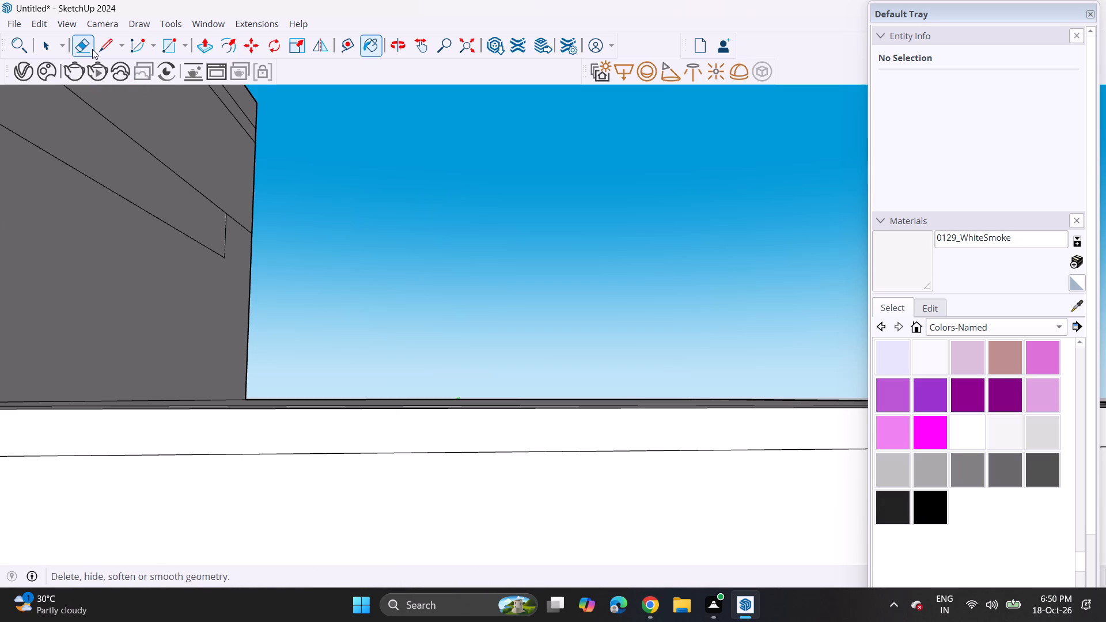
pyautogui.click(92, 49)
pyautogui.moveTo(220, 444); pyautogui.dragTo(217, 543)
pyautogui.scroll(-14, 221, 484)
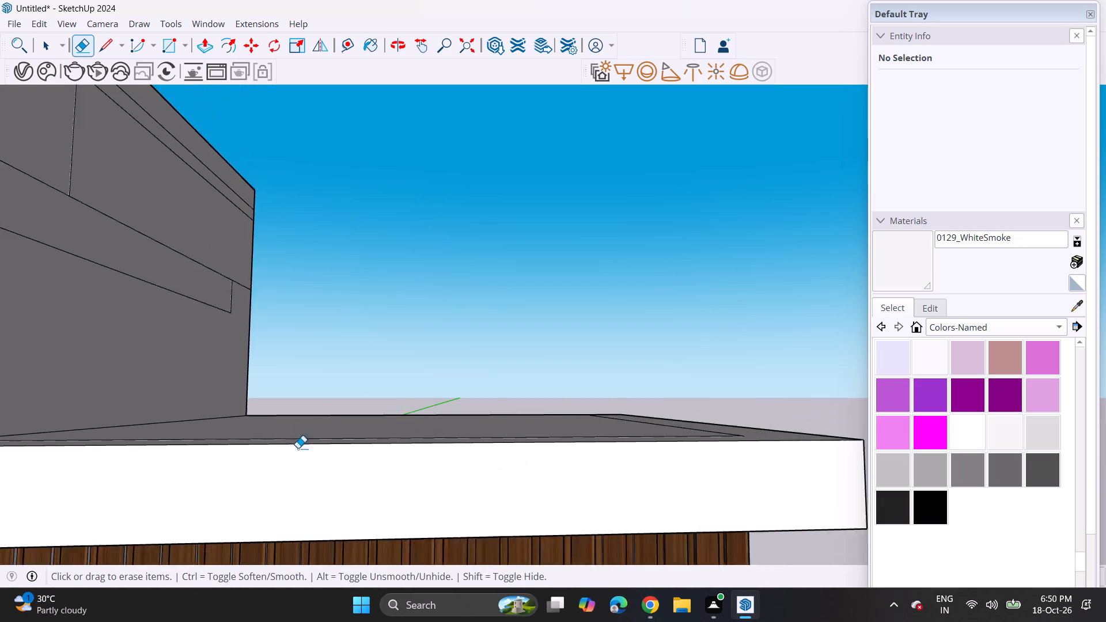
pyautogui.scroll(-15, 298, 448)
pyautogui.moveTo(262, 461); pyautogui.dragTo(605, 310, button='middle')
pyautogui.scroll(-7, 604, 313)
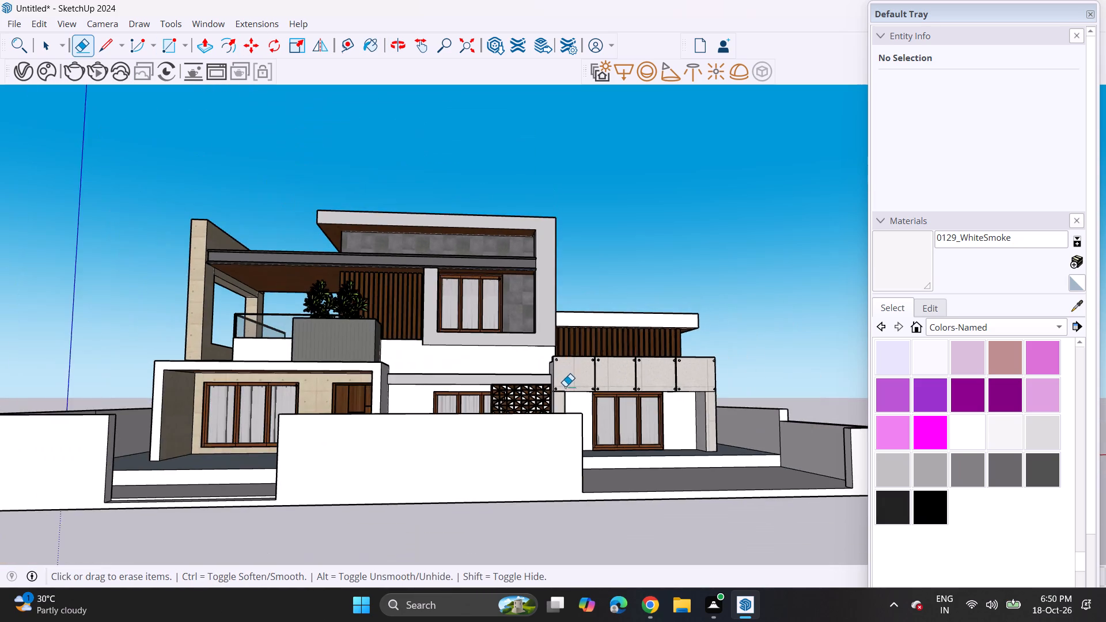
# Sample Wood Veneer 01 from the side wing's slat cladding and paint the underside of the ledge above the ground-floor lattice window.
pyautogui.keyDown('shift'); pyautogui.moveTo(568, 386); pyautogui.dragTo(554, 363, button='middle'); pyautogui.keyUp('shift')
pyautogui.scroll(-2, 554, 373)
pyautogui.moveTo(550, 370); pyautogui.dragTo(547, 389, button='middle')
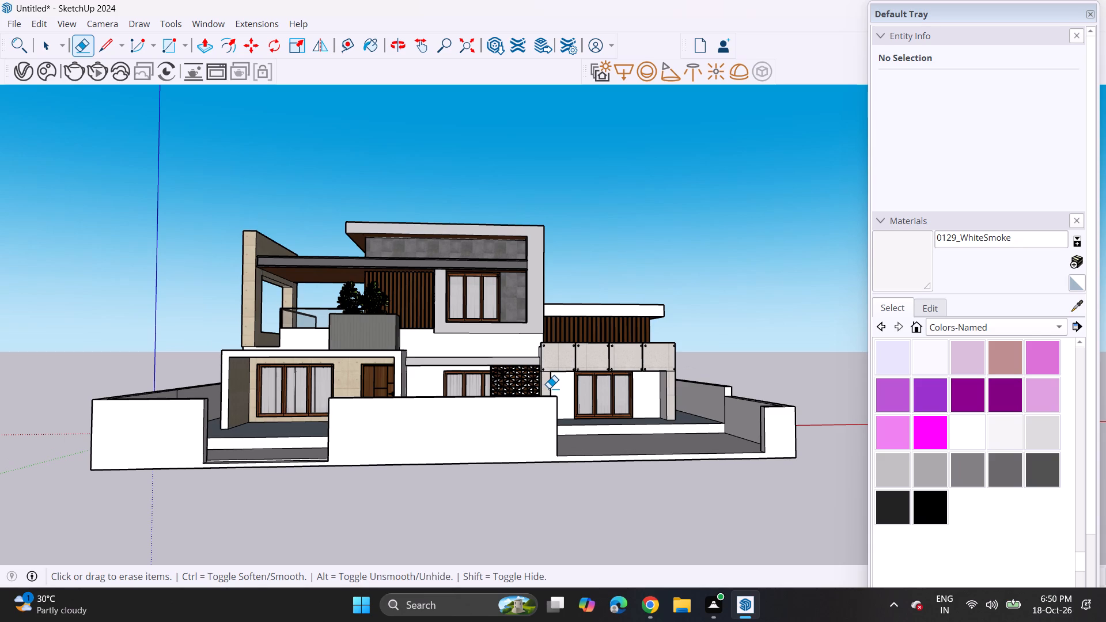
pyautogui.moveTo(602, 379); pyautogui.dragTo(608, 351, button='middle')
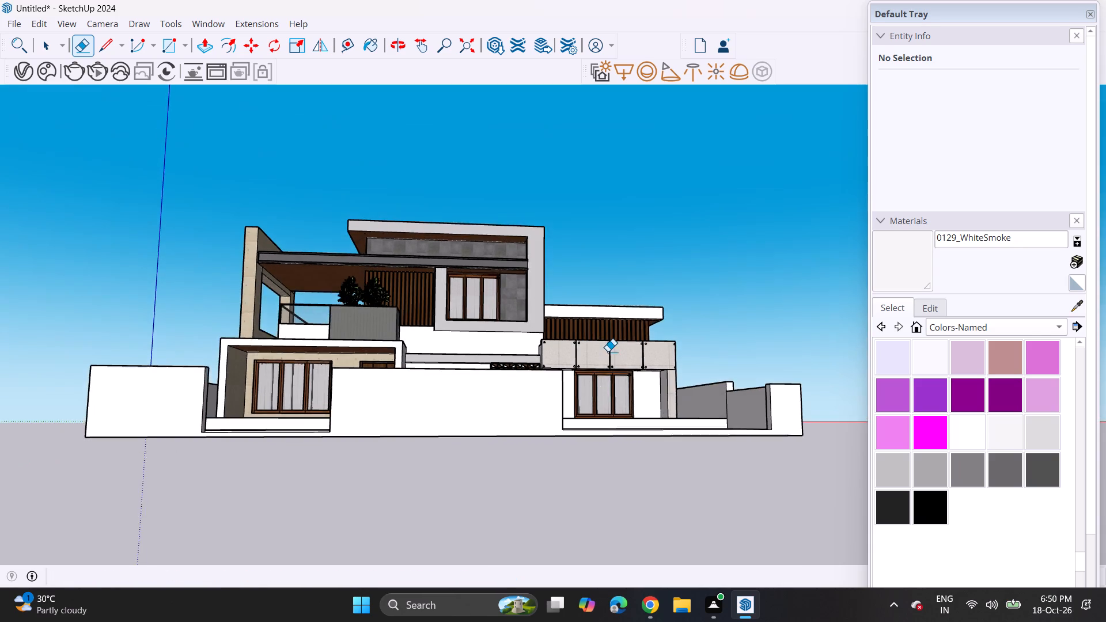
pyautogui.scroll(13, 484, 359)
pyautogui.moveTo(421, 380); pyautogui.dragTo(445, 329, button='middle')
pyautogui.scroll(3, 445, 329)
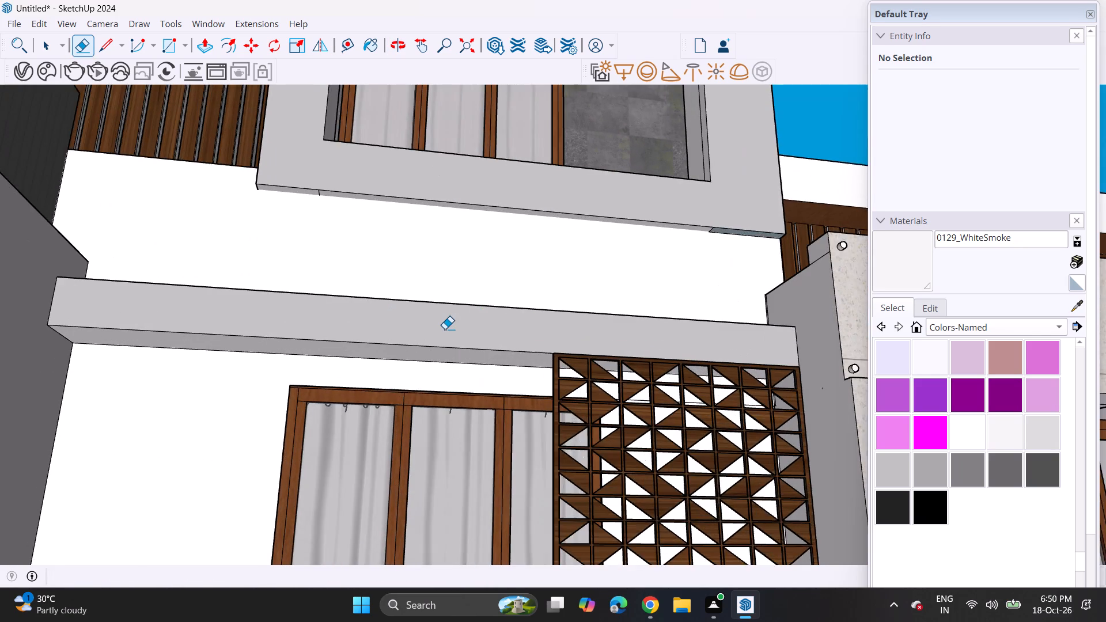
pyautogui.scroll(1, 445, 329)
pyautogui.click(1080, 307)
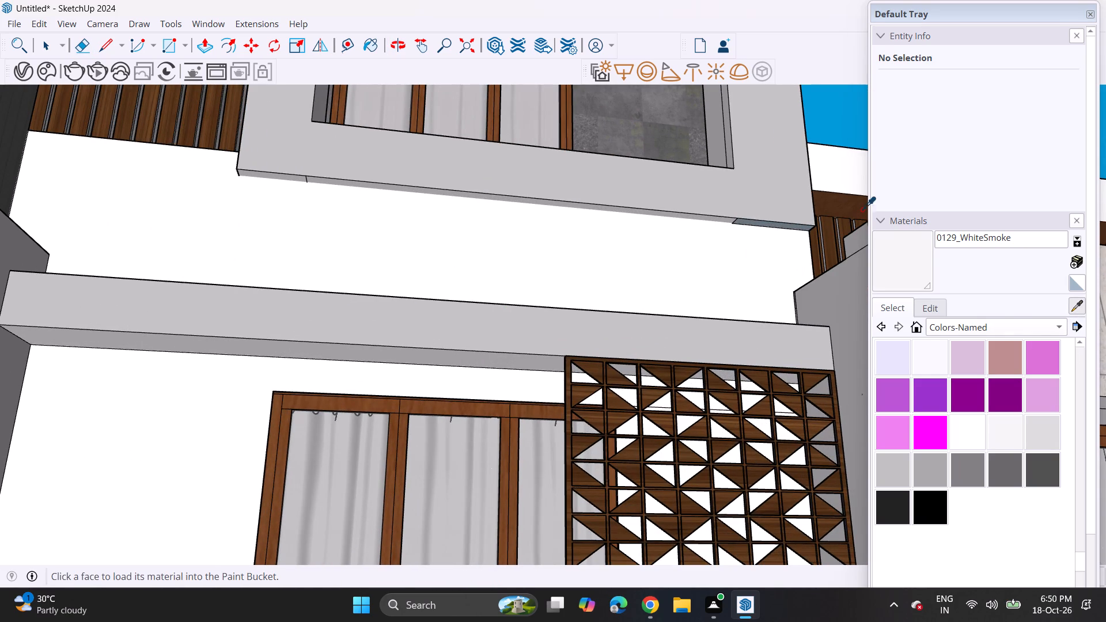
pyautogui.click(852, 200)
pyautogui.click(528, 366)
# Push/Pull the ledge above the ground-floor lattice window, extending its front face outward and raising its top face slightly.
pyautogui.scroll(-5, 528, 366)
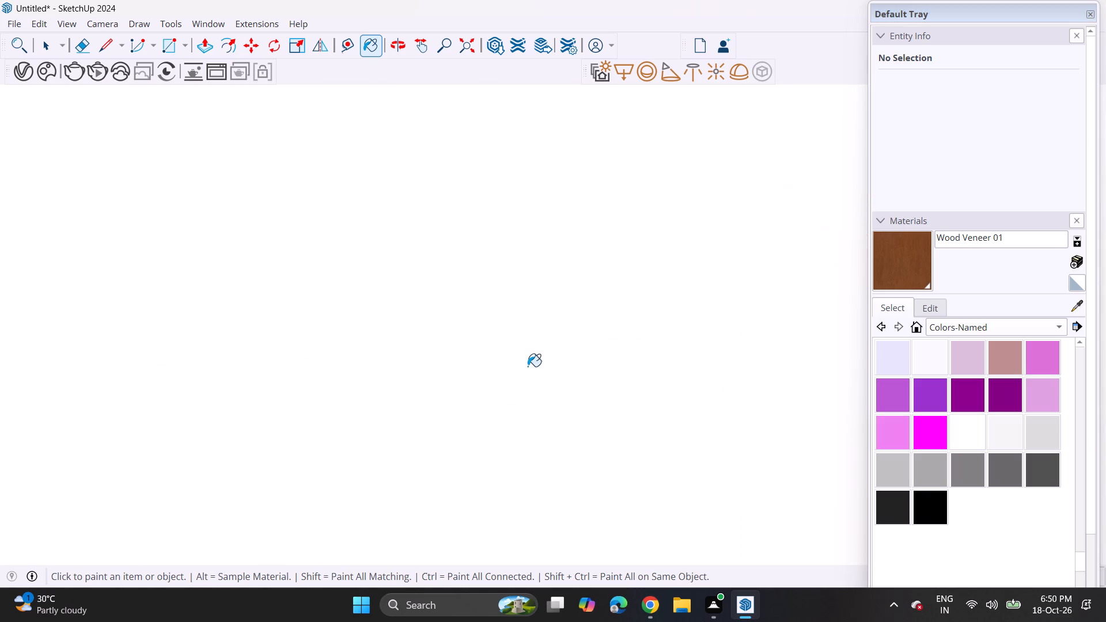
pyautogui.moveTo(528, 366); pyautogui.dragTo(527, 395, button='middle')
pyautogui.scroll(-20, 527, 395)
pyautogui.scroll(-12, 527, 395)
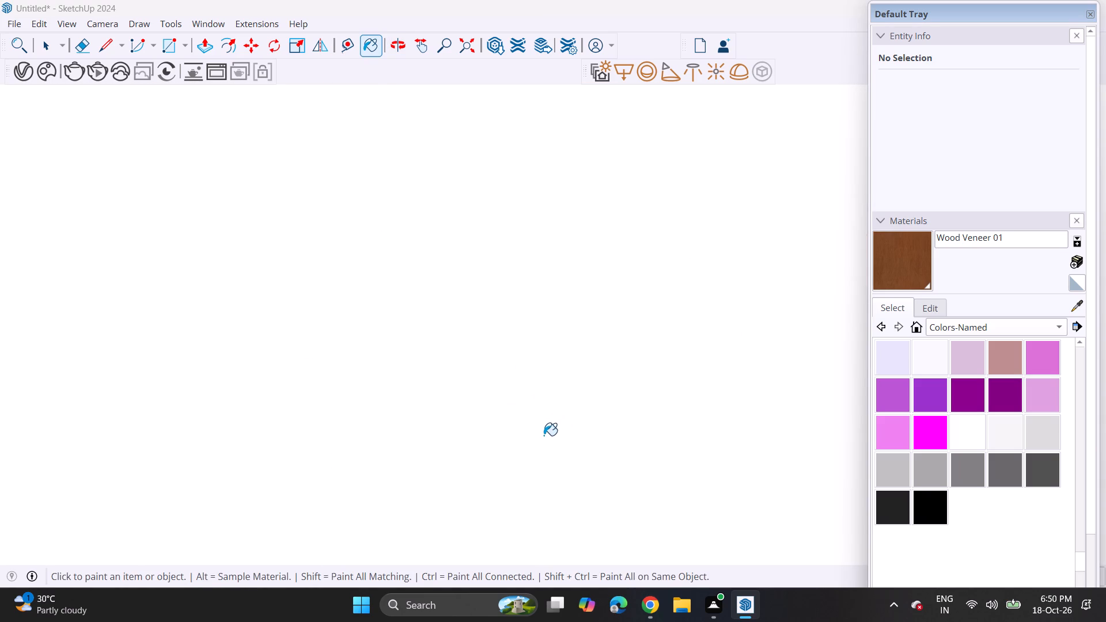
pyautogui.click(469, 40)
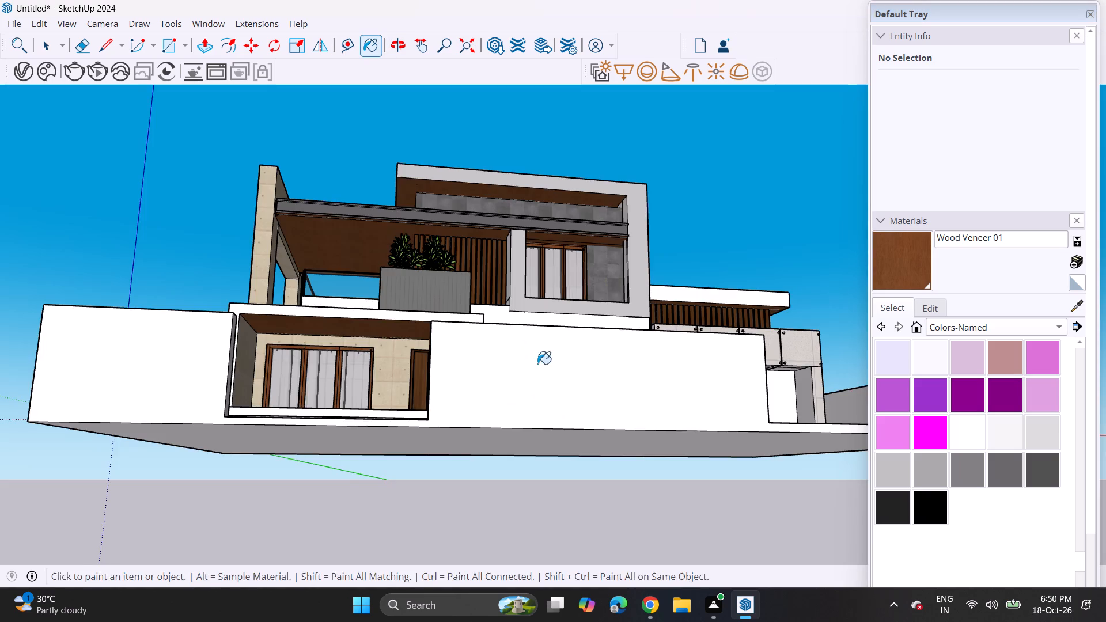
pyautogui.moveTo(541, 361); pyautogui.dragTo(483, 444, button='middle')
pyautogui.moveTo(483, 444); pyautogui.dragTo(488, 437, button='middle')
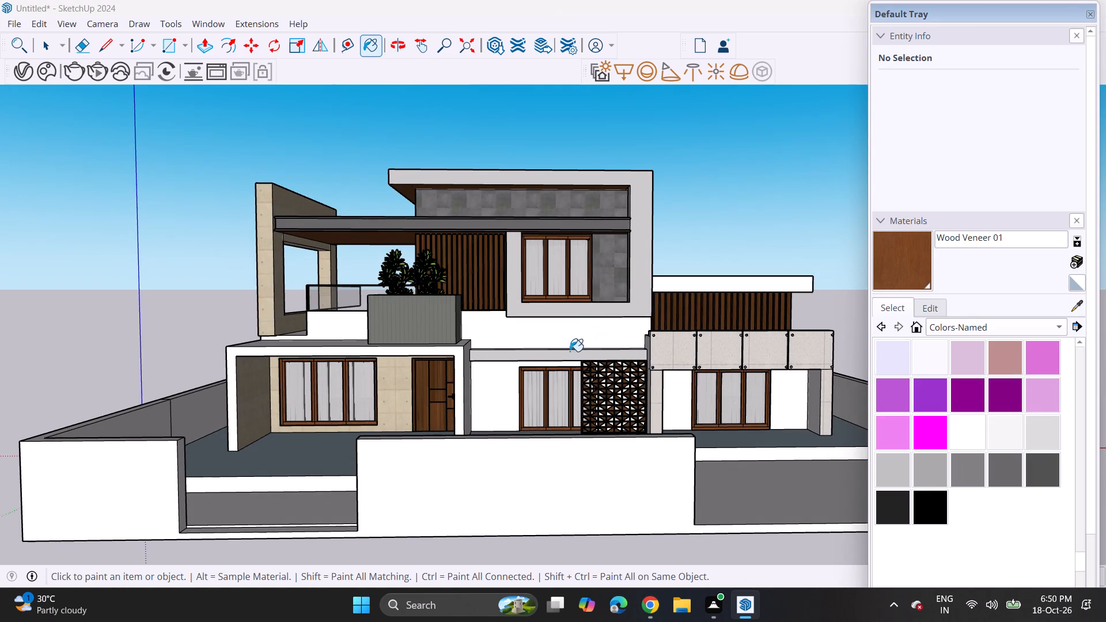
pyautogui.scroll(9, 544, 343)
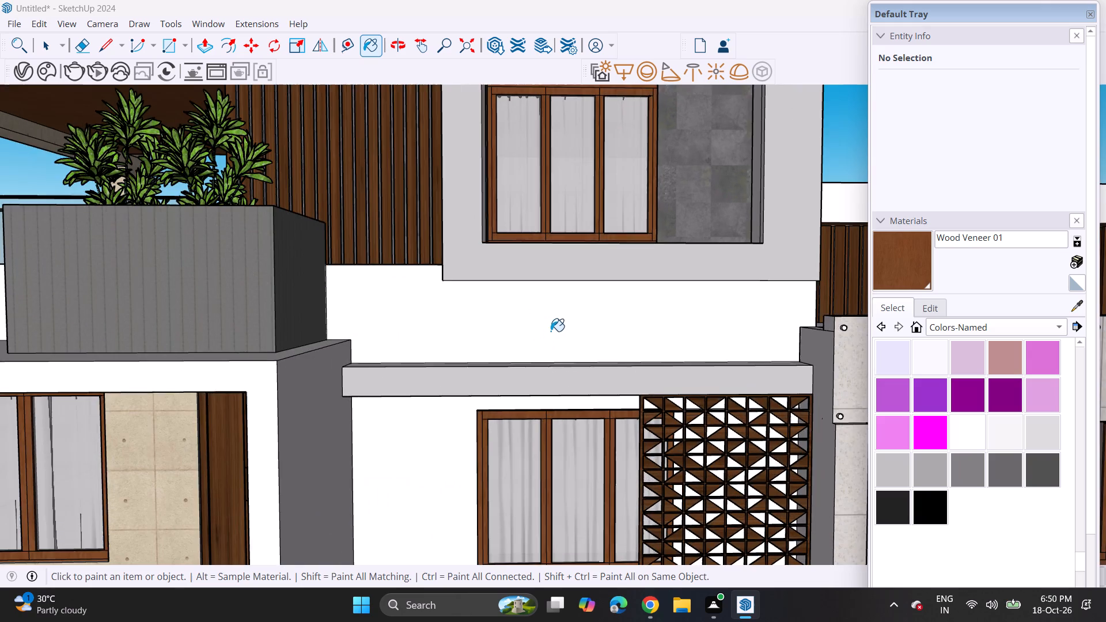
pyautogui.moveTo(550, 332); pyautogui.dragTo(471, 363, button='middle')
pyautogui.scroll(5, 463, 363)
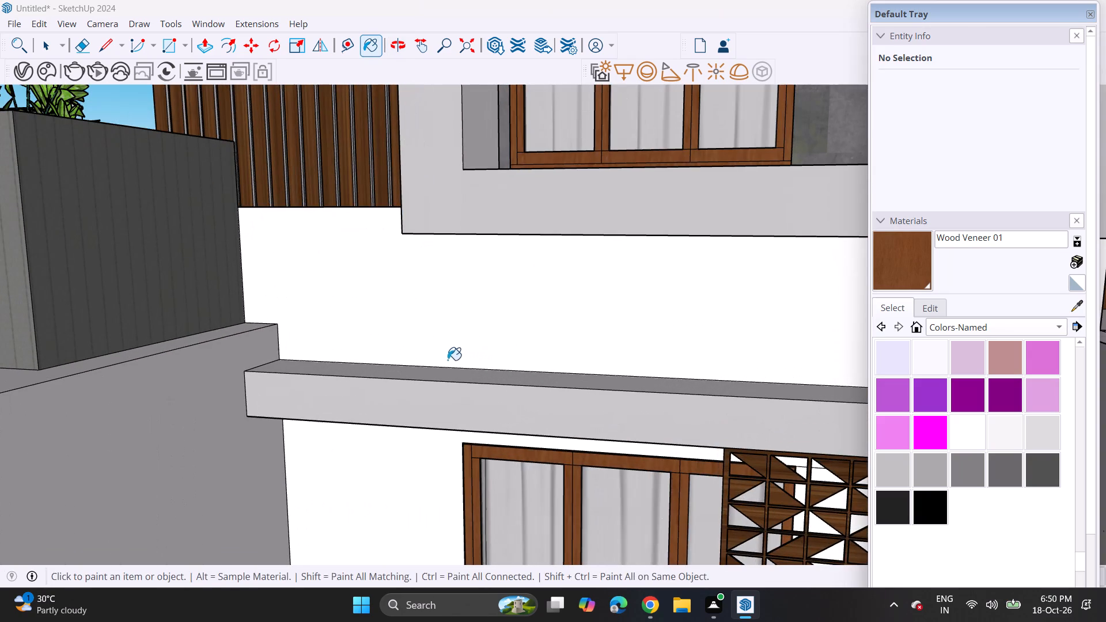
pyautogui.moveTo(200, 47); pyautogui.dragTo(197, 52)
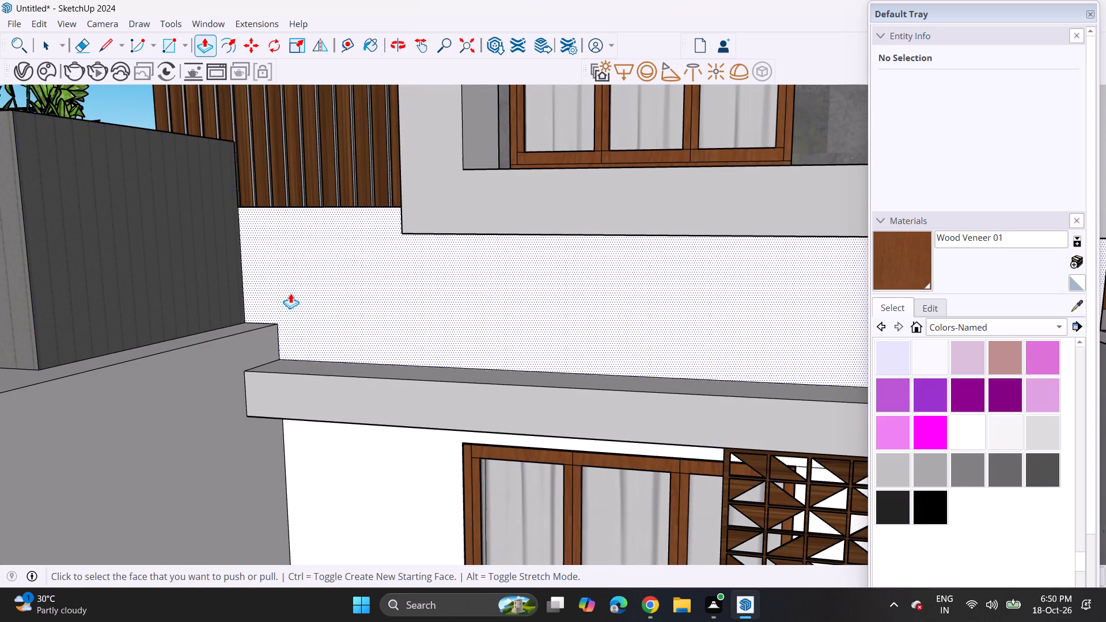
pyautogui.click(327, 390)
pyautogui.click(298, 403)
pyautogui.click(340, 385)
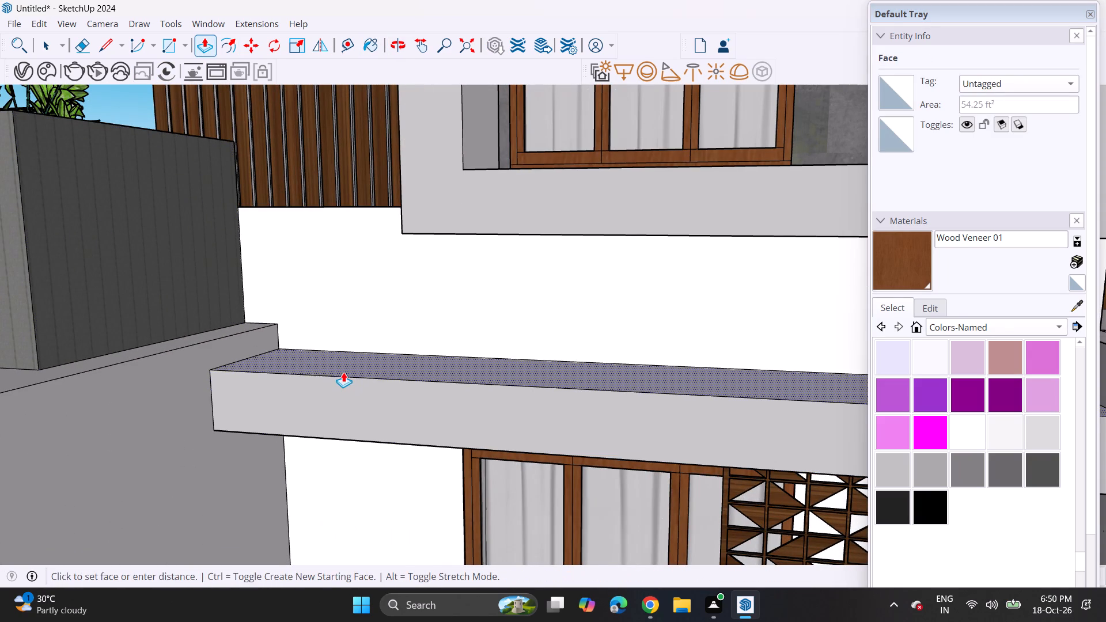
pyautogui.click(343, 372)
# Examine the whole front elevation of the house from a distance.
pyautogui.moveTo(355, 419); pyautogui.dragTo(421, 401, button='middle')
pyautogui.scroll(-12, 442, 379)
pyautogui.moveTo(502, 486); pyautogui.dragTo(522, 445, button='middle')
pyautogui.scroll(-5, 522, 445)
pyautogui.moveTo(555, 483); pyautogui.dragTo(563, 445, button='middle')
pyautogui.scroll(-4, 556, 434)
pyautogui.keyDown('shift'); pyautogui.moveTo(551, 446); pyautogui.dragTo(579, 431, button='middle'); pyautogui.keyUp('shift')
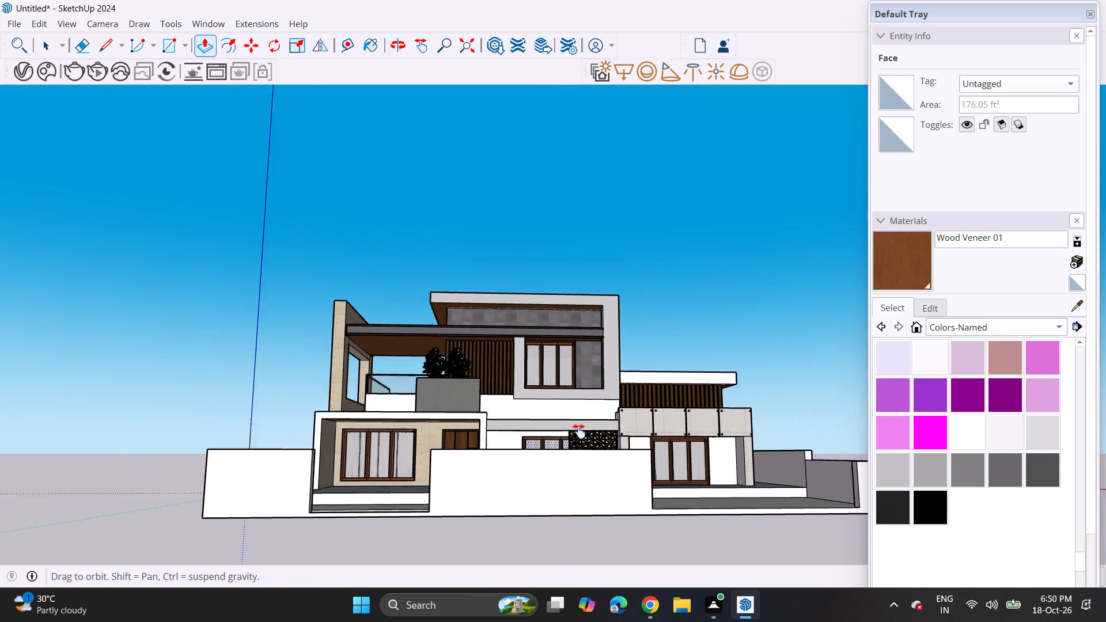
pyautogui.keyDown('shift'); pyautogui.moveTo(579, 431); pyautogui.dragTo(585, 431, button='middle'); pyautogui.keyUp('shift')
pyautogui.moveTo(585, 431); pyautogui.dragTo(564, 442, button='middle')
pyautogui.scroll(1, 564, 442)
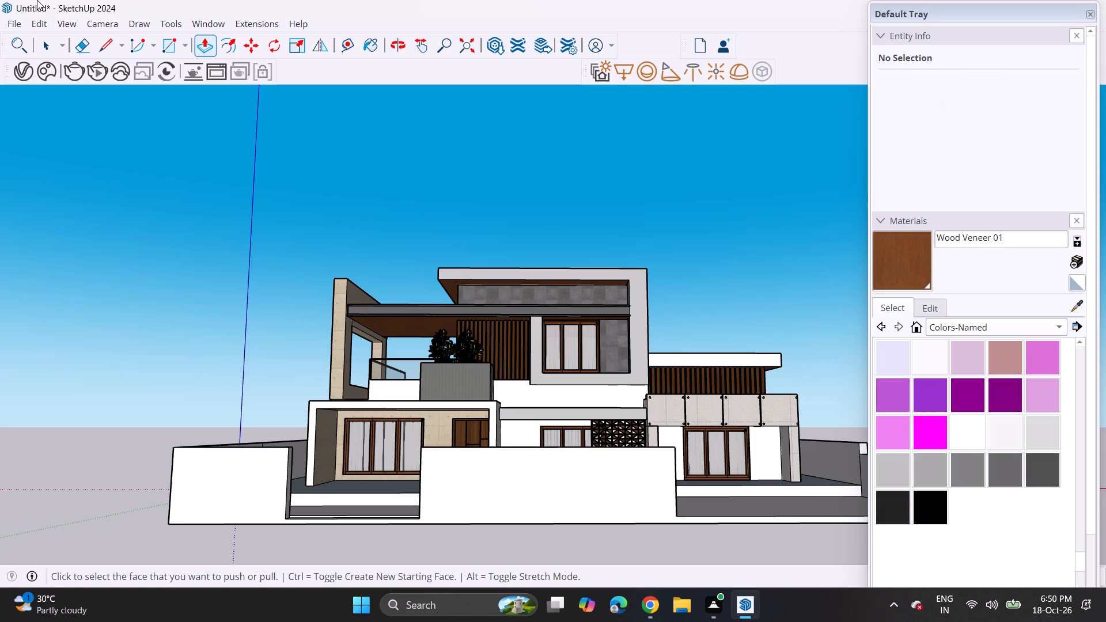
# Import the glass-railing model from the Downloads folder.
pyautogui.click(16, 25)
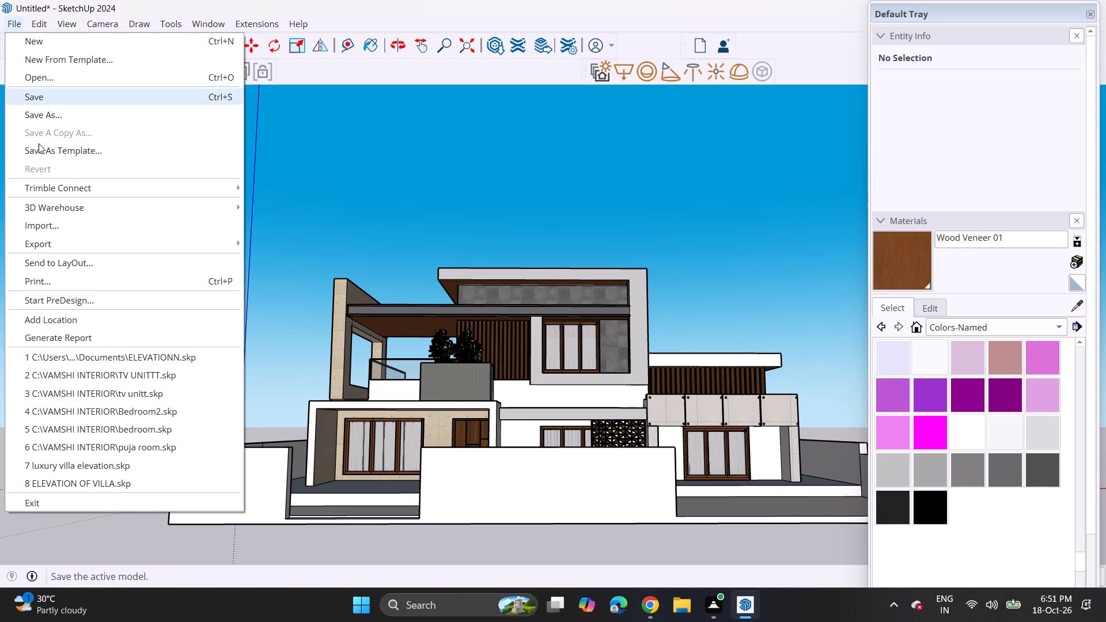
pyautogui.click(55, 234)
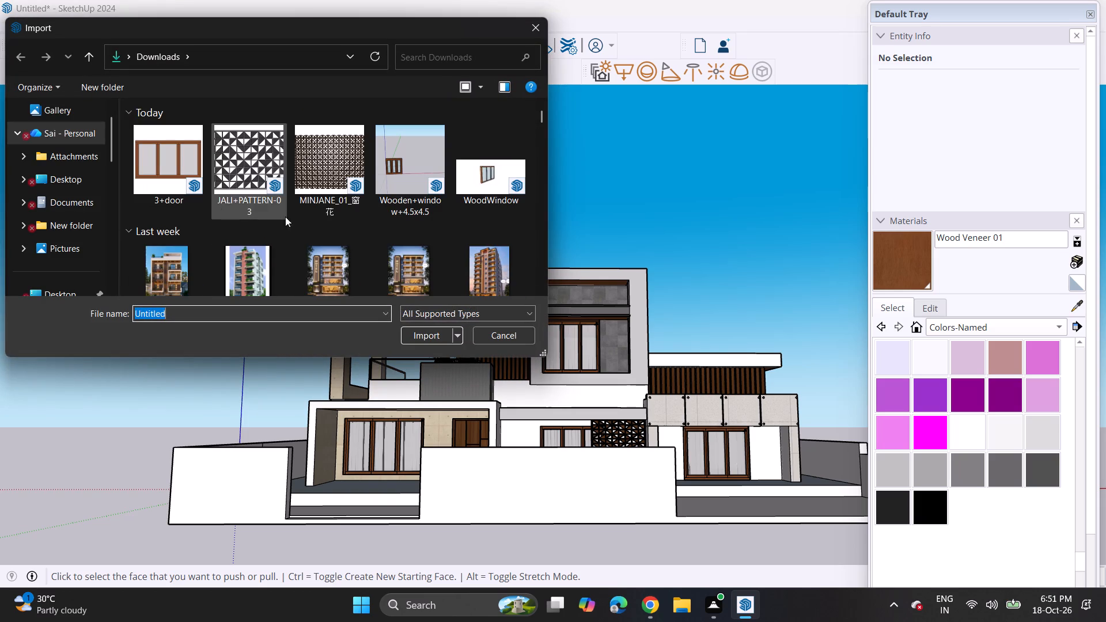
pyautogui.scroll(-20, 321, 226)
pyautogui.scroll(-17, 321, 226)
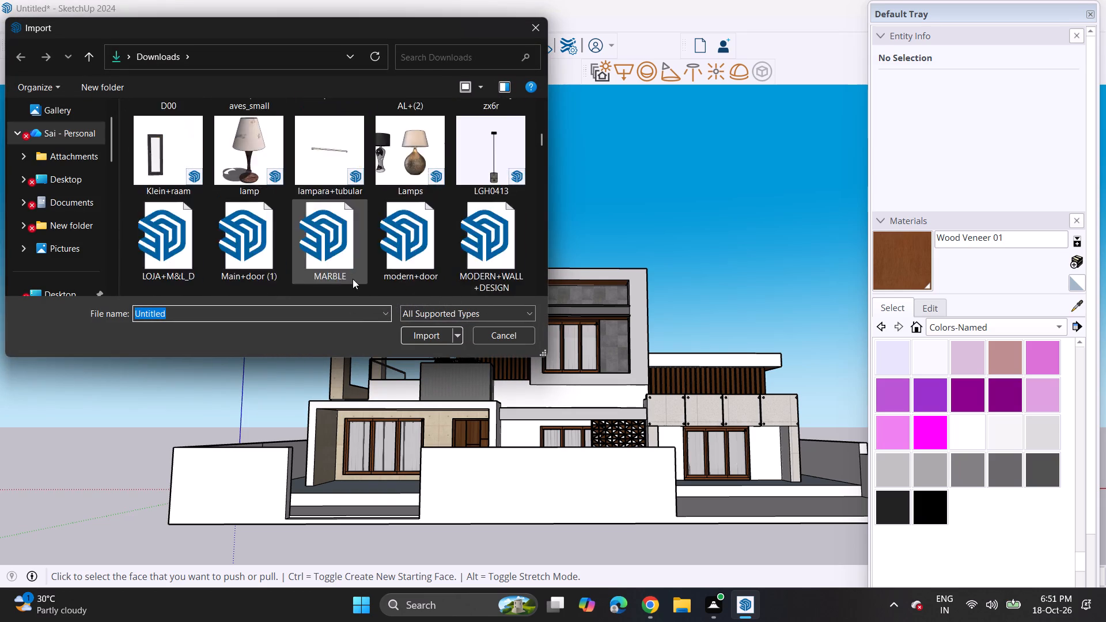
pyautogui.scroll(-19, 353, 279)
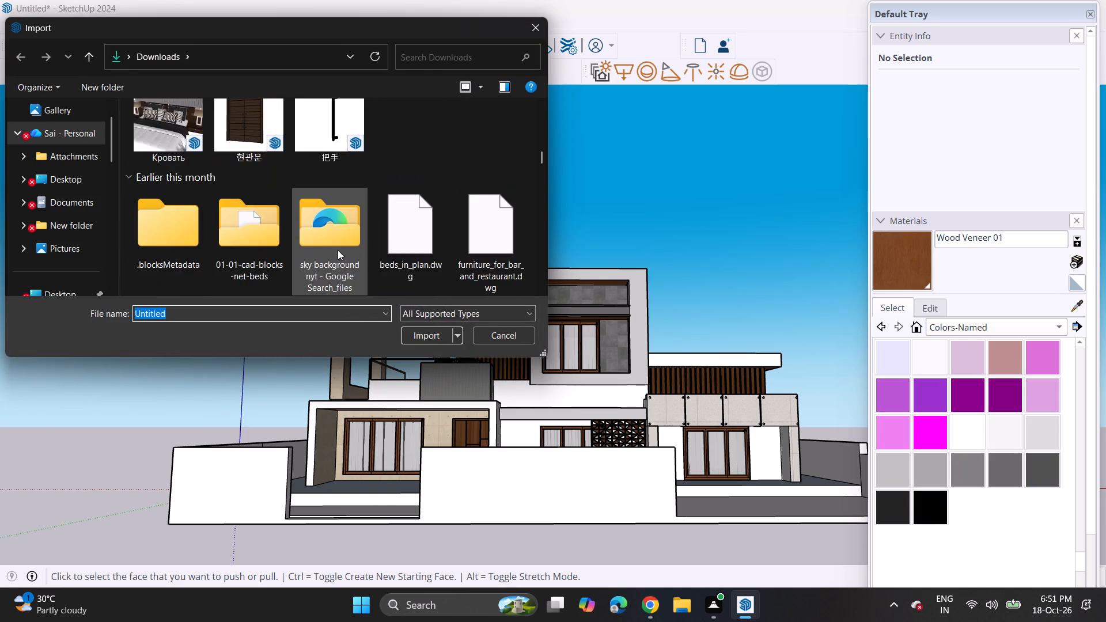
pyautogui.scroll(-9, 338, 250)
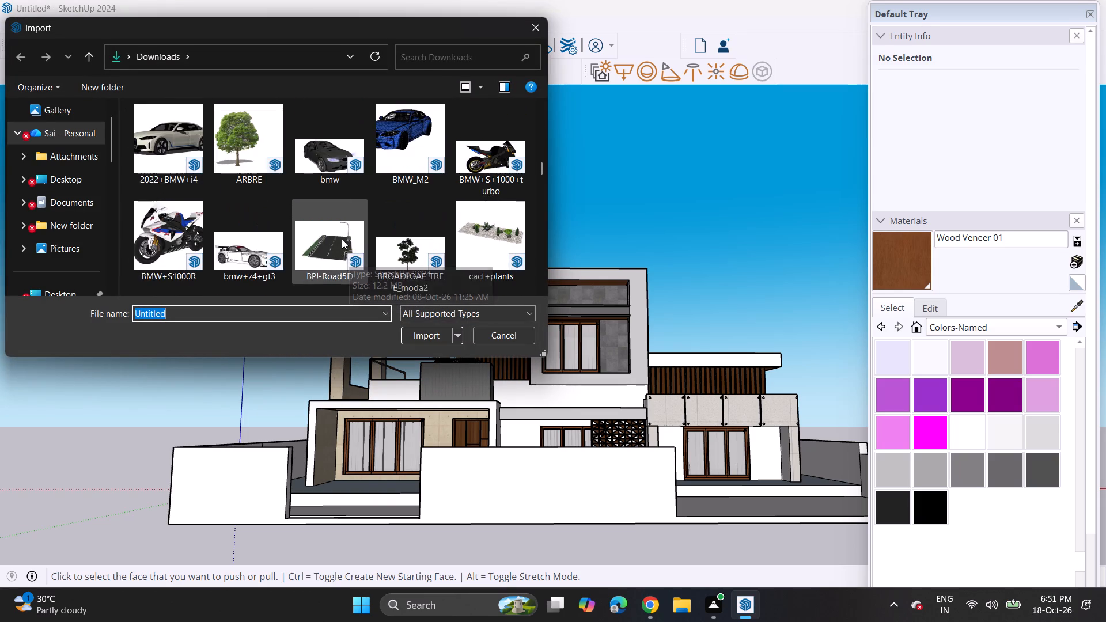
pyautogui.scroll(-6, 342, 239)
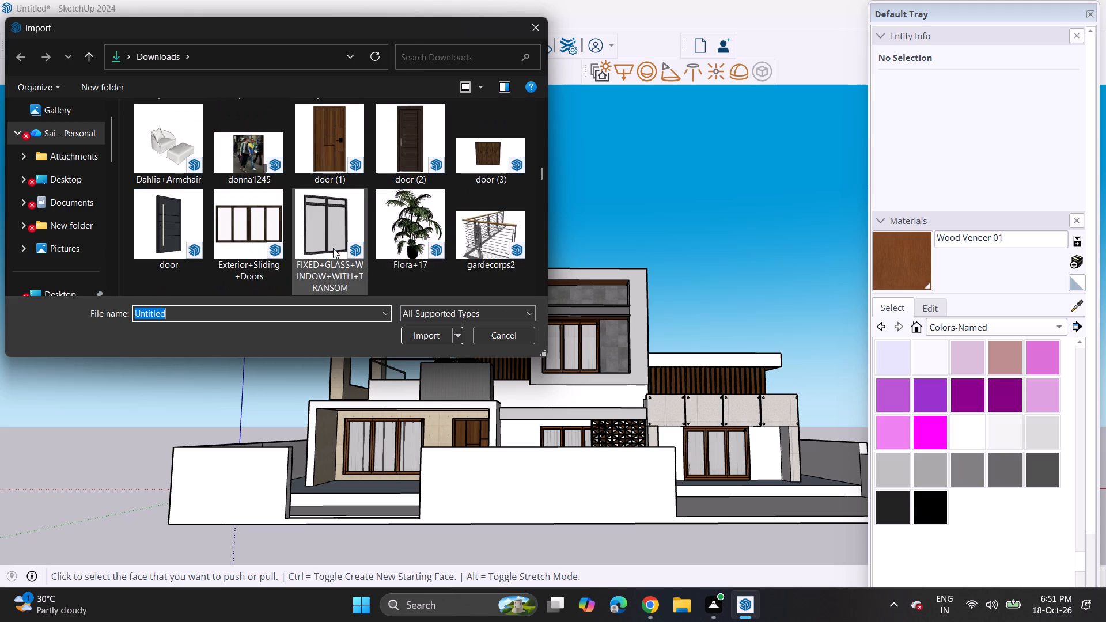
pyautogui.scroll(-1, 333, 248)
pyautogui.click(248, 282)
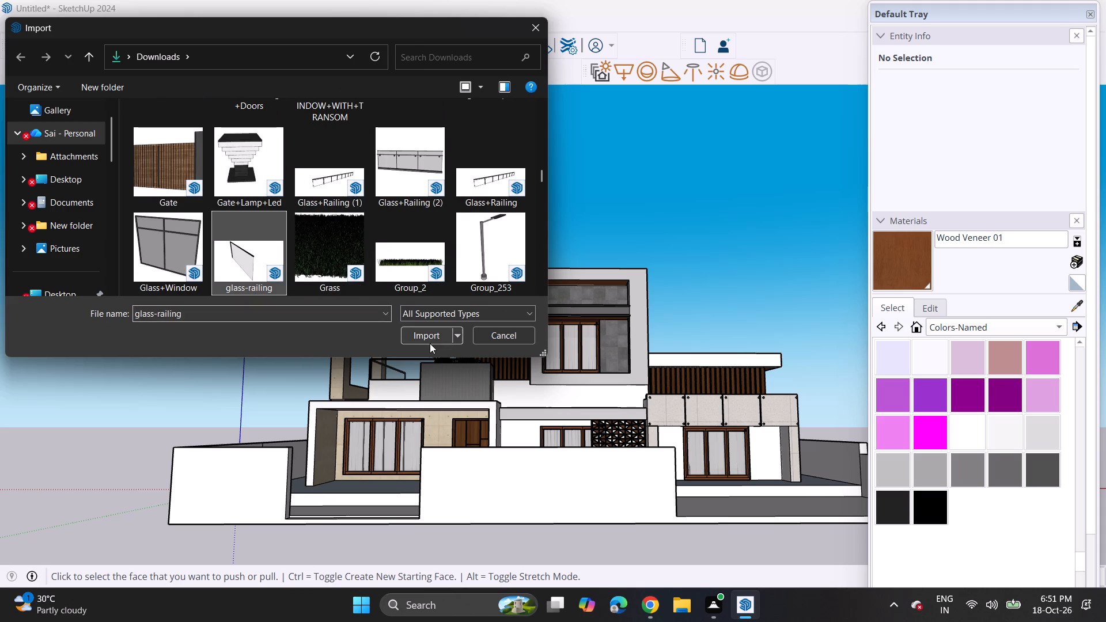
pyautogui.click(430, 344)
# Place the glass railing at the upper-floor window and move it to the lower inner corner of the surround, beside the slat cladding.
pyautogui.moveTo(627, 351); pyautogui.dragTo(627, 431, button='middle')
pyautogui.scroll(4, 525, 386)
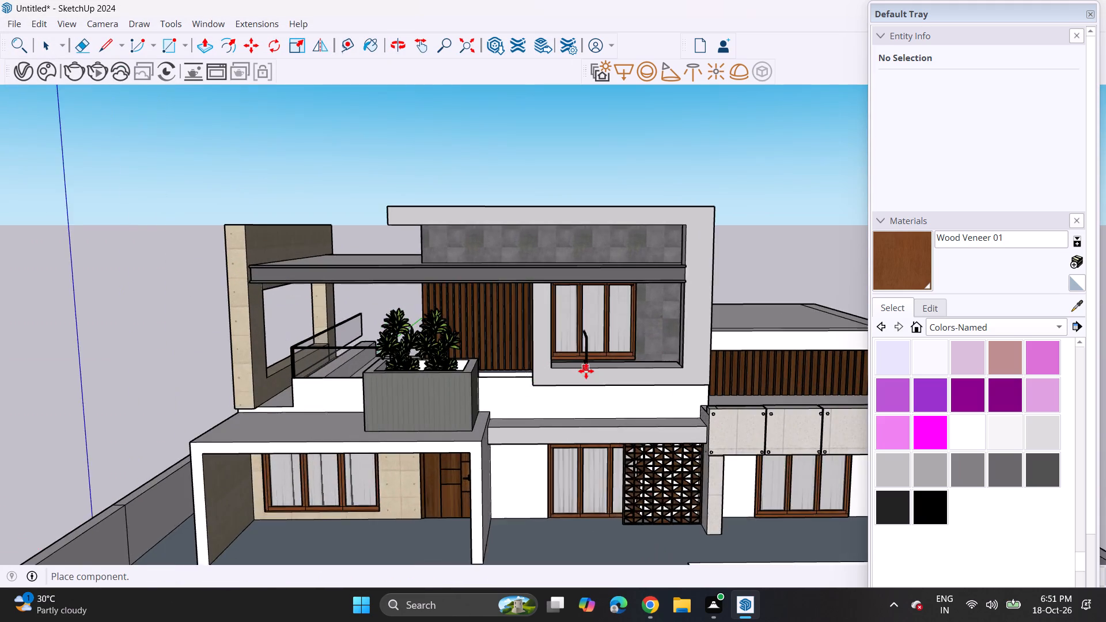
pyautogui.scroll(5, 586, 371)
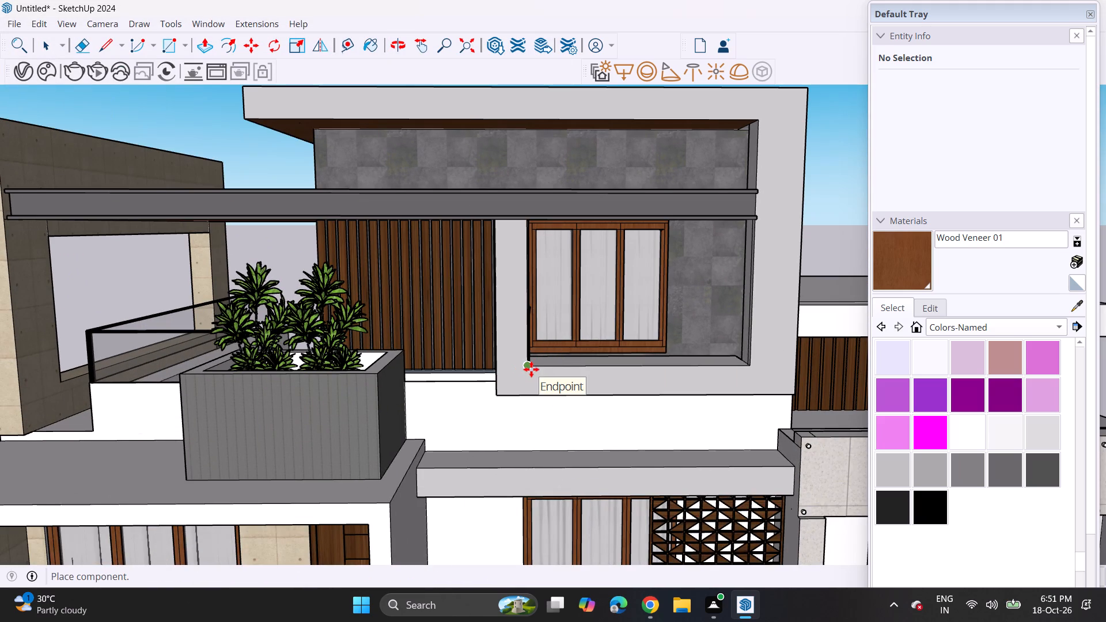
pyautogui.click(549, 360)
pyautogui.moveTo(576, 381); pyautogui.dragTo(575, 416, button='middle')
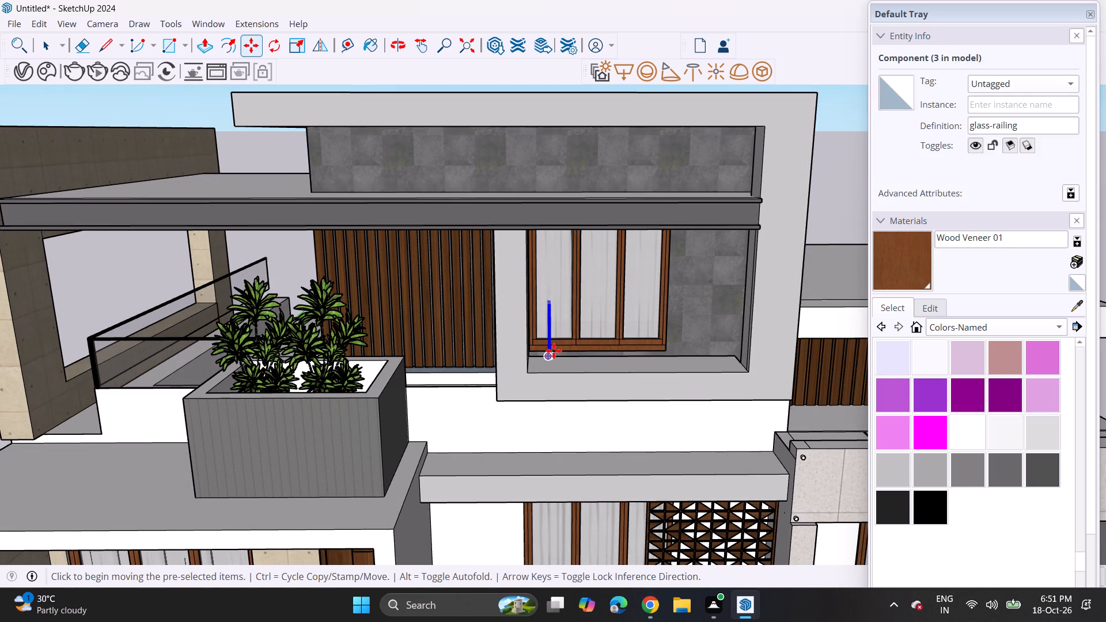
pyautogui.moveTo(554, 351); pyautogui.dragTo(551, 356)
pyautogui.click(539, 373)
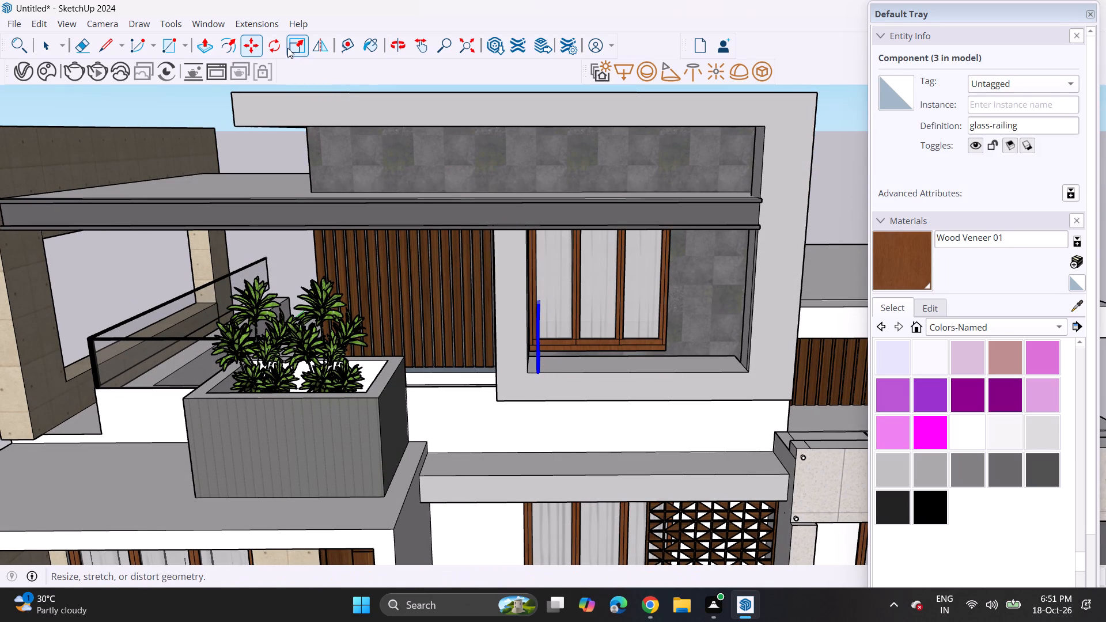
# Rotate the glass railing a quarter turn in the horizontal plane so it runs parallel to the front facade.
pyautogui.click(274, 43)
pyautogui.scroll(-10, 492, 499)
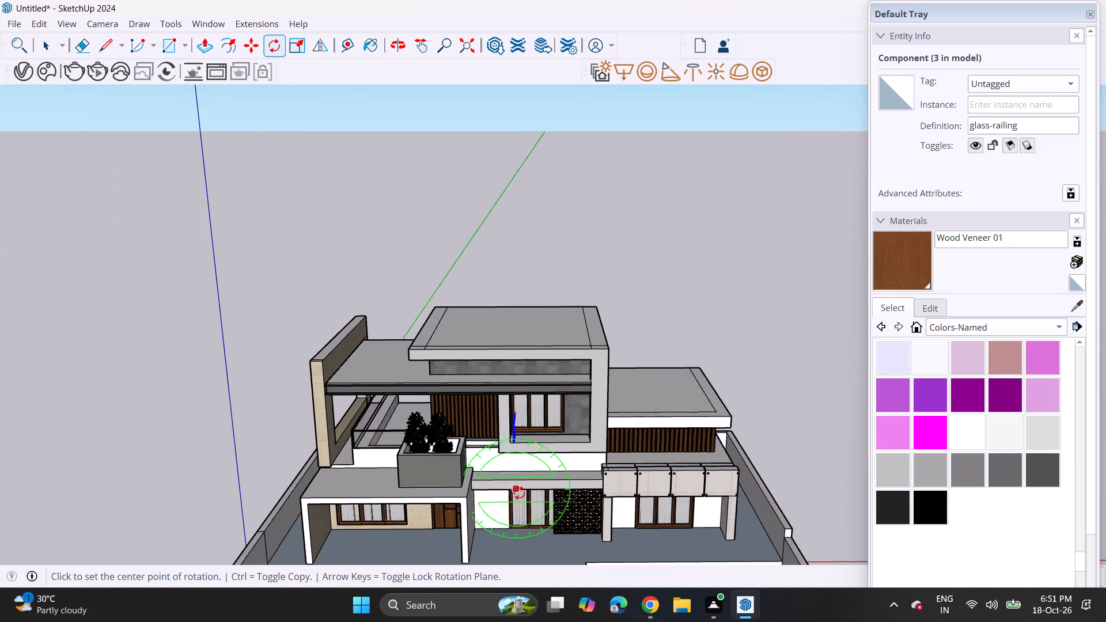
pyautogui.scroll(-4, 519, 493)
pyautogui.moveTo(573, 509); pyautogui.dragTo(575, 531, button='middle')
pyautogui.scroll(4, 620, 567)
pyautogui.keyDown('shift'); pyautogui.moveTo(617, 505); pyautogui.dragTo(569, 259, button='middle'); pyautogui.keyUp('shift')
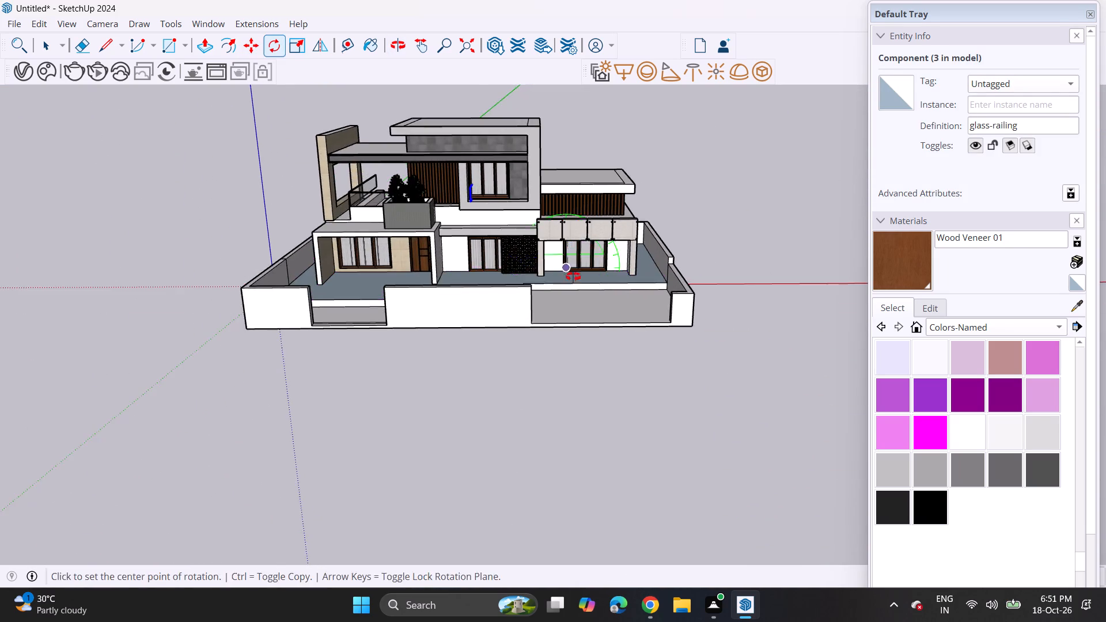
pyautogui.moveTo(572, 272); pyautogui.dragTo(589, 340, button='middle')
pyautogui.click(597, 329)
pyautogui.click(617, 329)
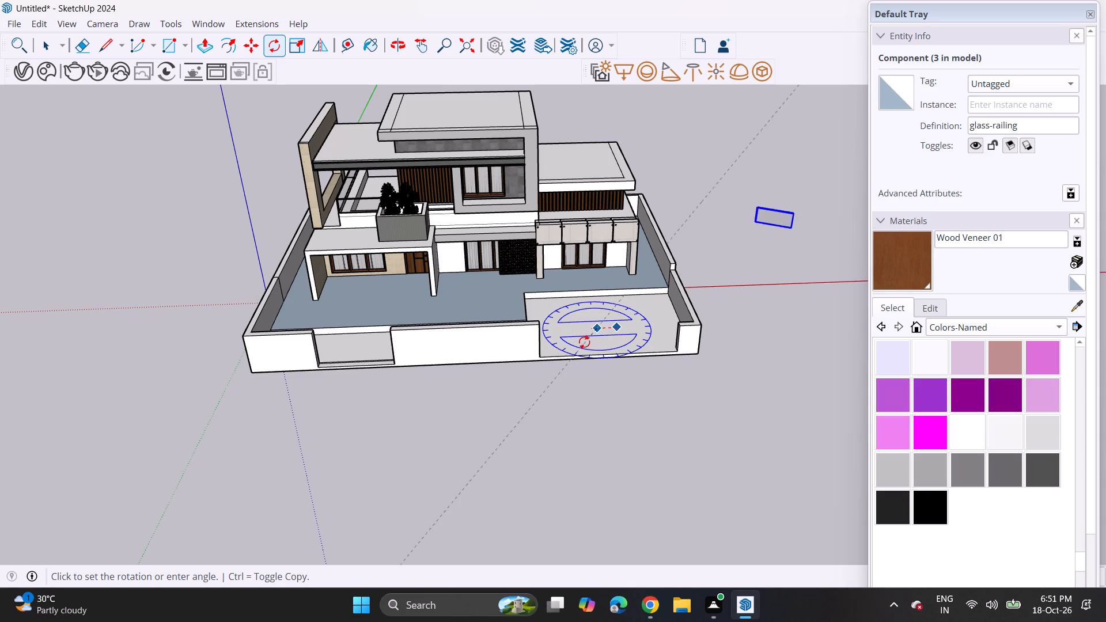
pyautogui.click(608, 391)
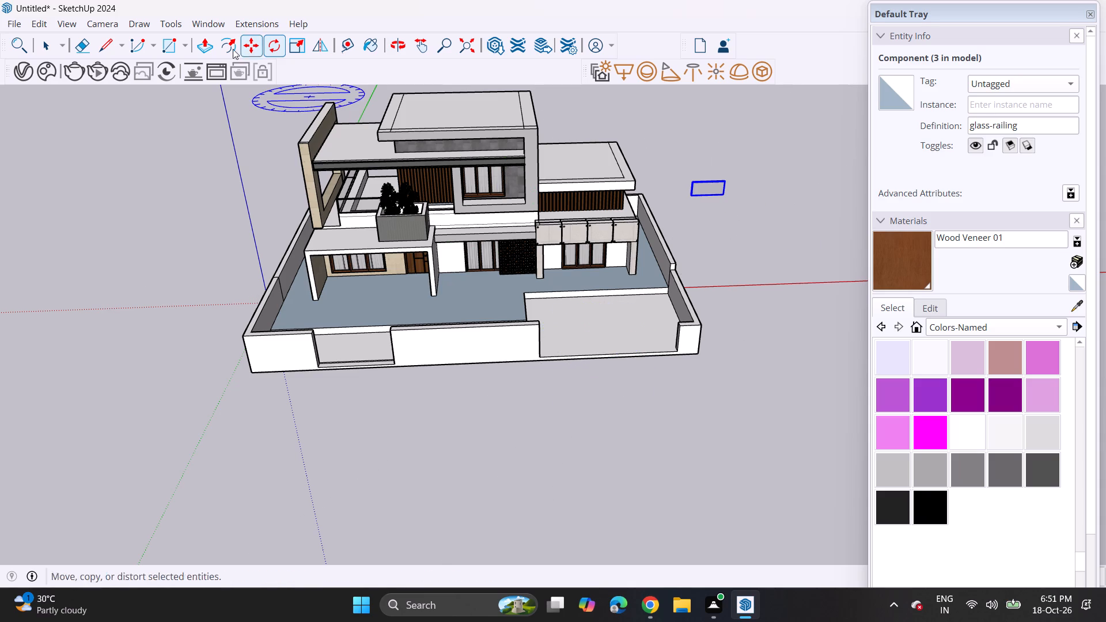
# Move the rotated glass railing by its lower corner onto the upper-floor window surround's lower inner corner, nearest the slat cladding.
pyautogui.click(253, 42)
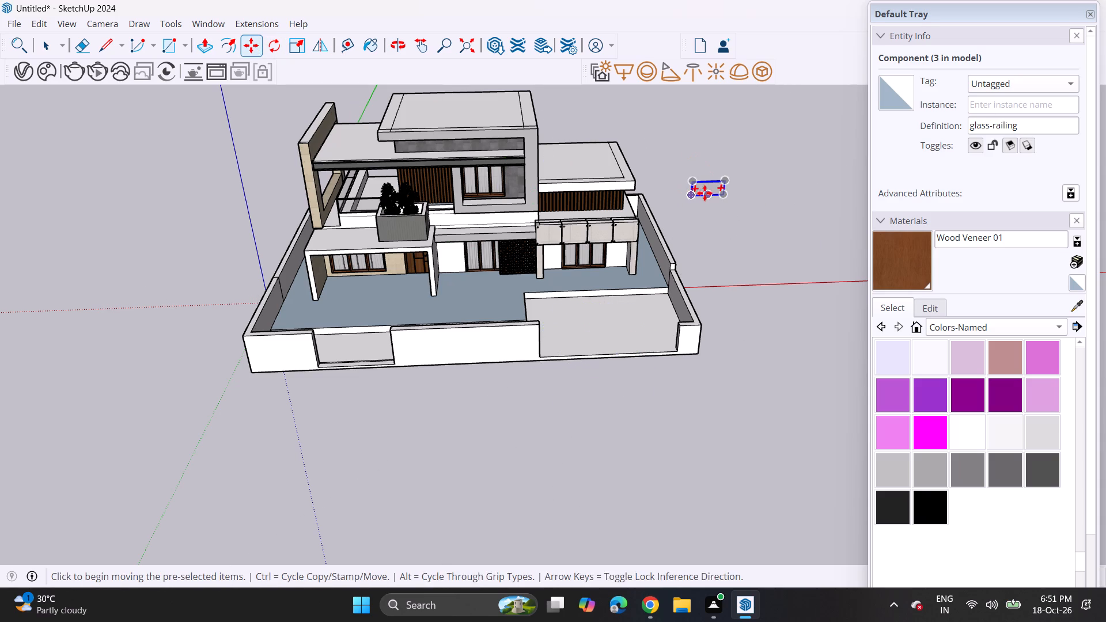
pyautogui.click(685, 203)
pyautogui.scroll(9, 377, 211)
pyautogui.scroll(2, 515, 207)
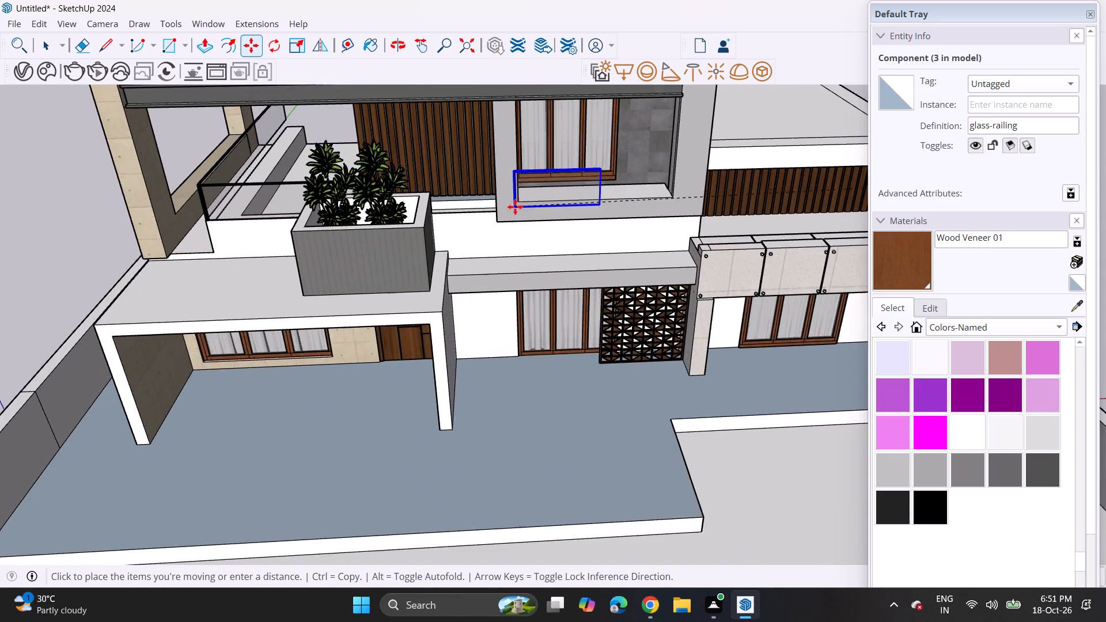
pyautogui.scroll(11, 515, 207)
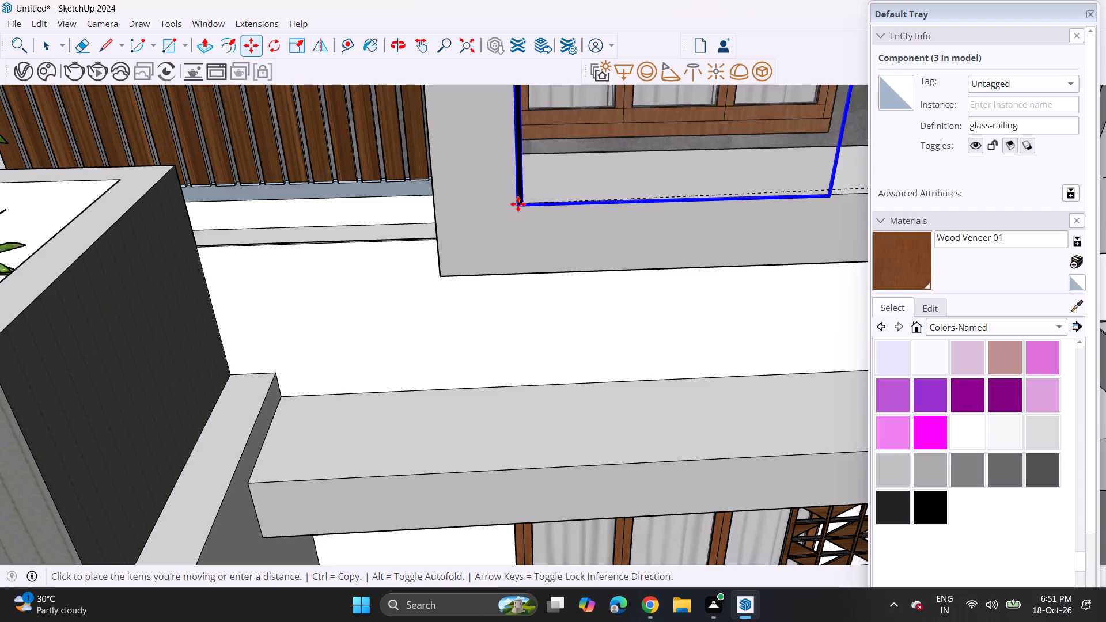
pyautogui.click(518, 203)
# Scale the glass railing lengthwise so it spans the window surround opening to the opposite inner side.
pyautogui.scroll(-4, 531, 192)
pyautogui.keyDown('shift'); pyautogui.moveTo(531, 198); pyautogui.dragTo(183, 369, button='middle'); pyautogui.keyUp('shift')
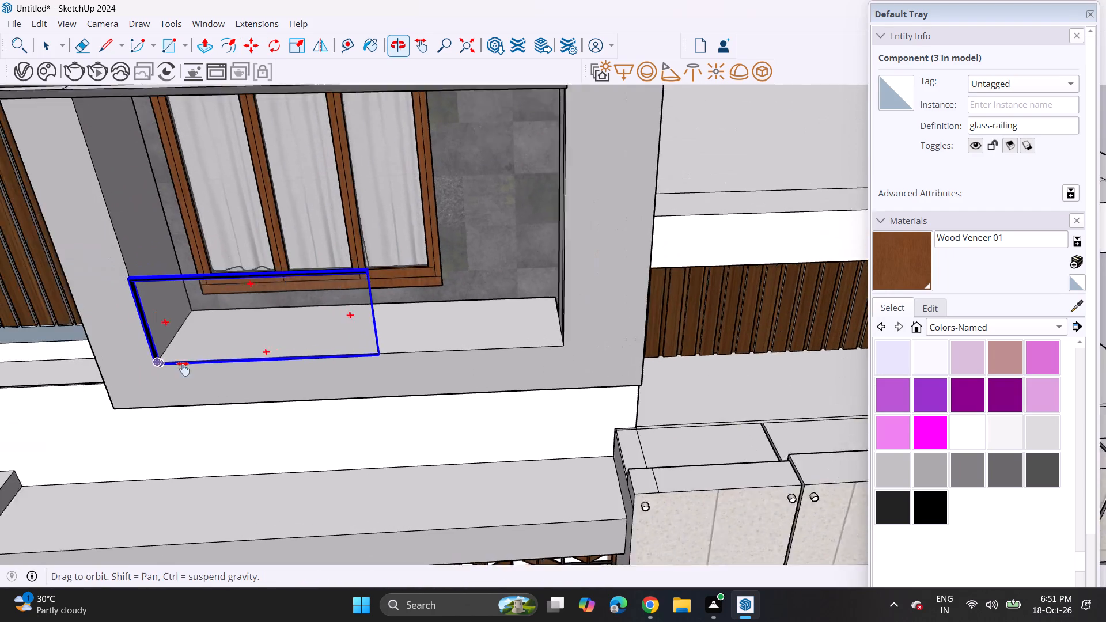
pyautogui.keyDown('shift'); pyautogui.moveTo(183, 369); pyautogui.dragTo(188, 371, button='middle'); pyautogui.keyUp('shift')
pyautogui.click(288, 49)
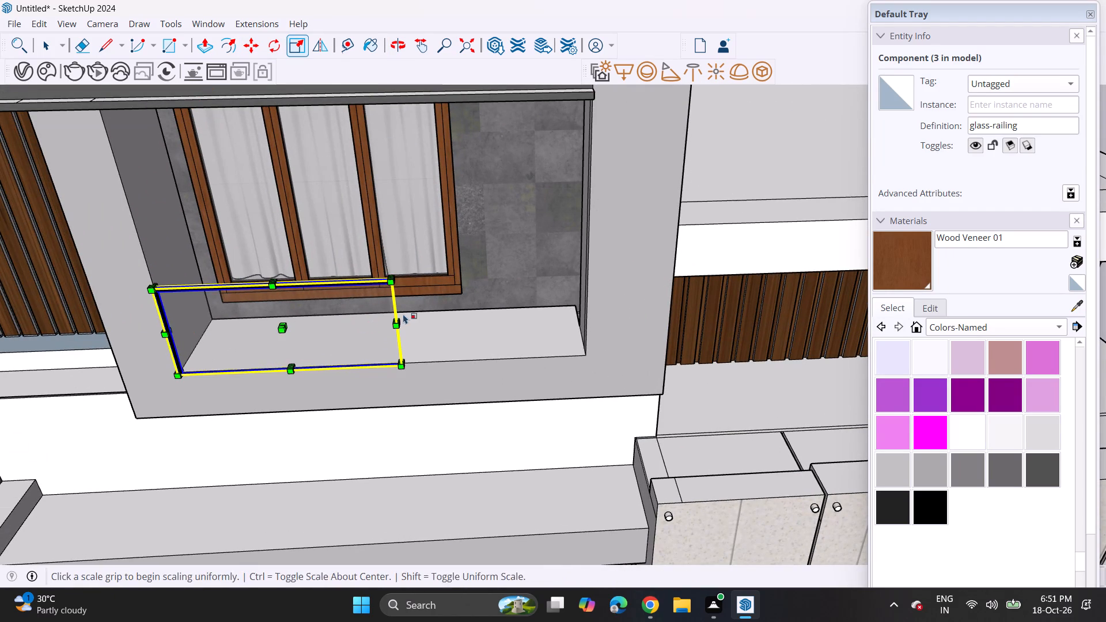
pyautogui.moveTo(409, 325); pyautogui.dragTo(323, 358, button='middle')
pyautogui.scroll(4, 423, 309)
pyautogui.click(357, 306)
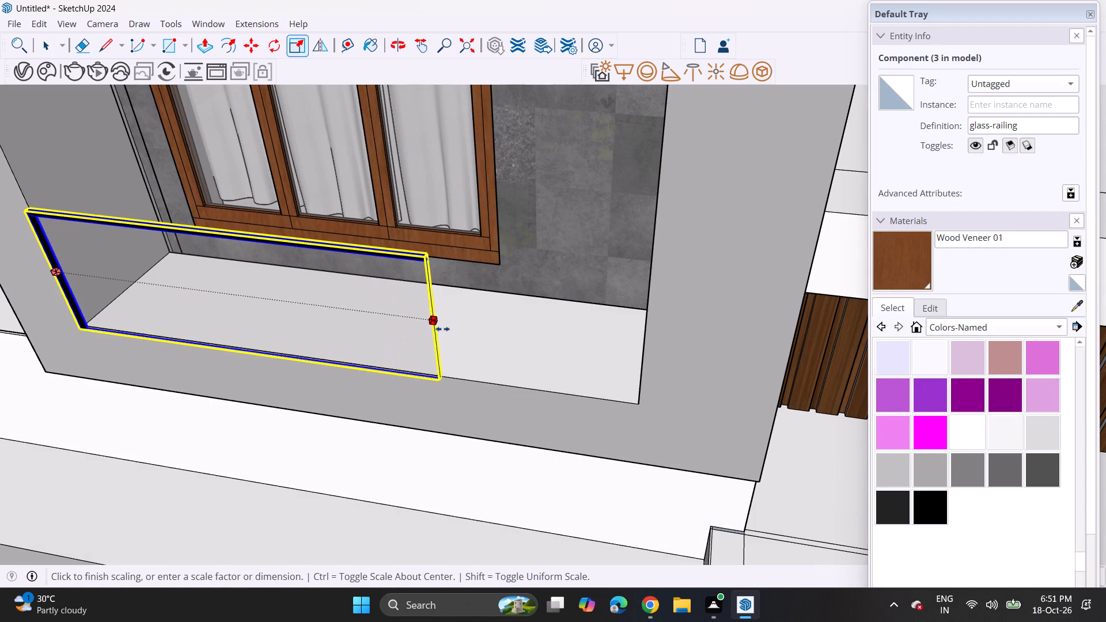
pyautogui.click(645, 340)
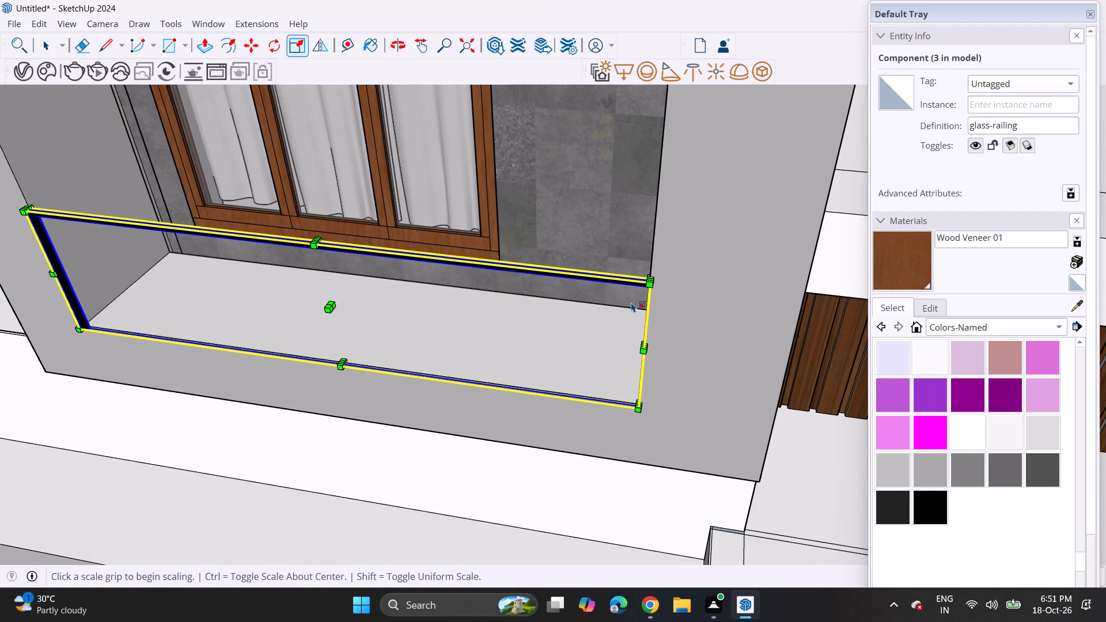
pyautogui.press('space')
# Examine the fitted railing's far end at the surround and its look across the front elevation.
pyautogui.click(605, 242)
pyautogui.moveTo(589, 294); pyautogui.dragTo(704, 134, button='middle')
pyautogui.scroll(1, 704, 134)
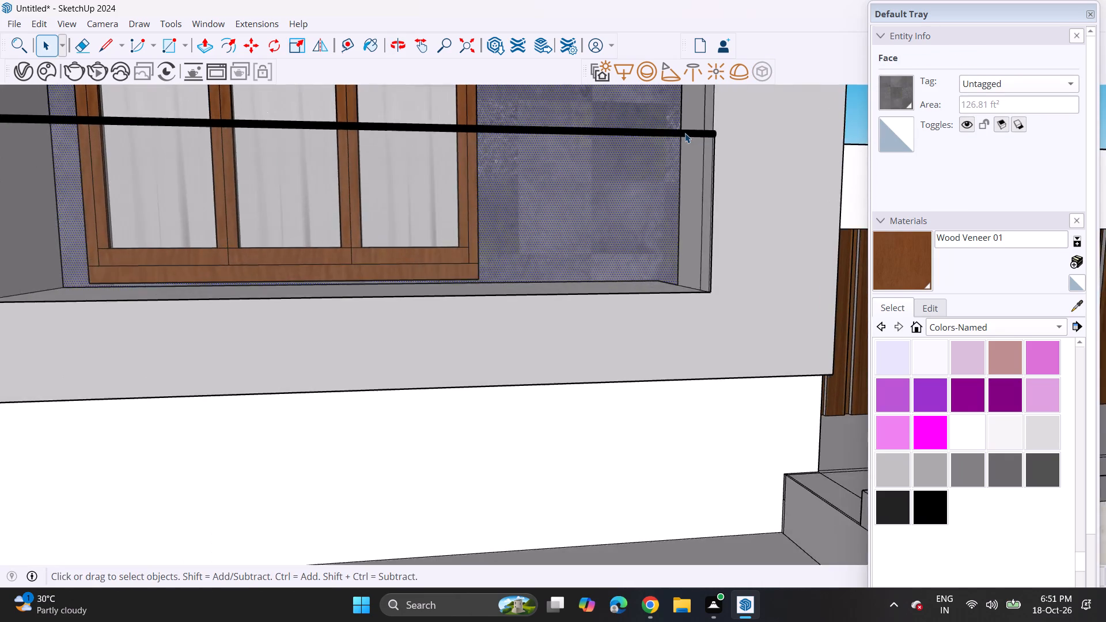
pyautogui.scroll(-16, 683, 134)
pyautogui.moveTo(676, 214); pyautogui.dragTo(657, 213, button='middle')
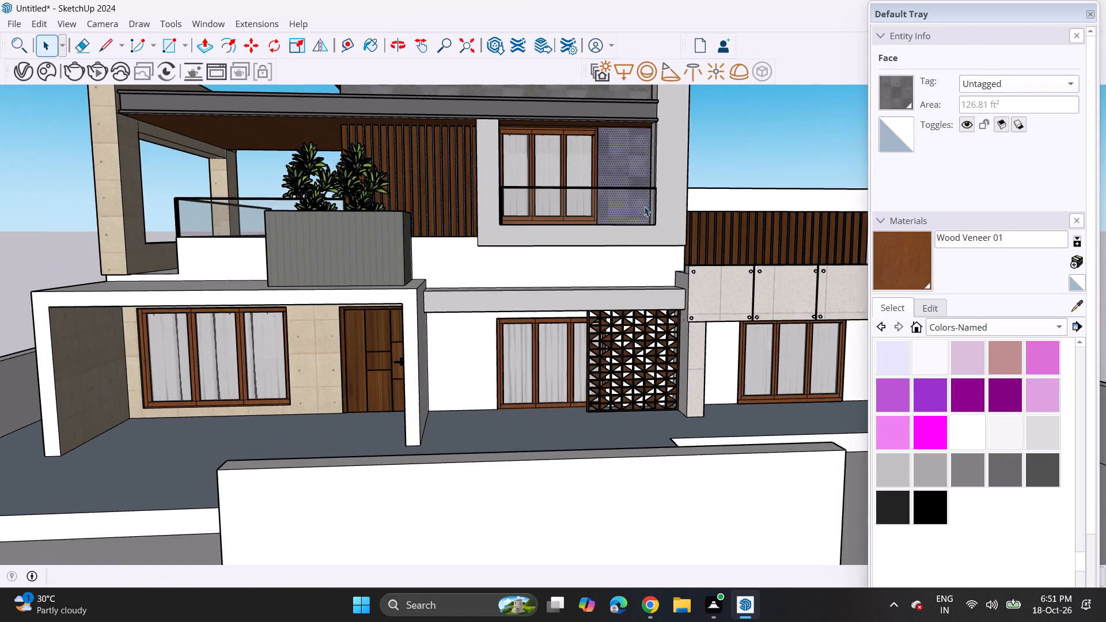
pyautogui.scroll(-3, 644, 206)
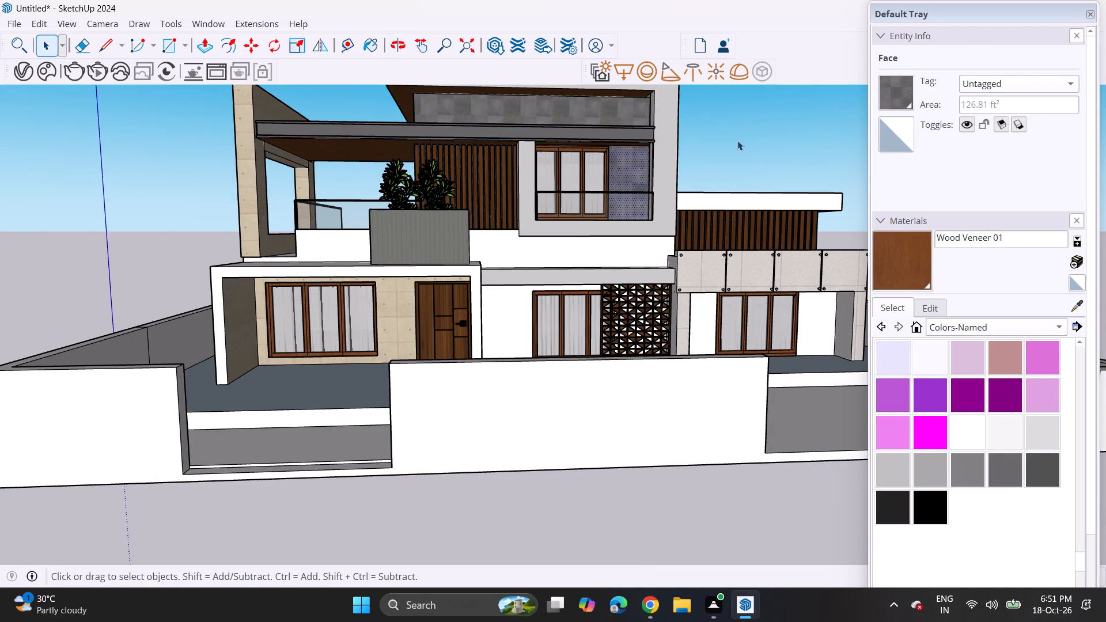
pyautogui.click(737, 141)
# Open the window's glass-railing component for editing and paint its top rail with 0117_GhostWhite.
pyautogui.scroll(15, 628, 169)
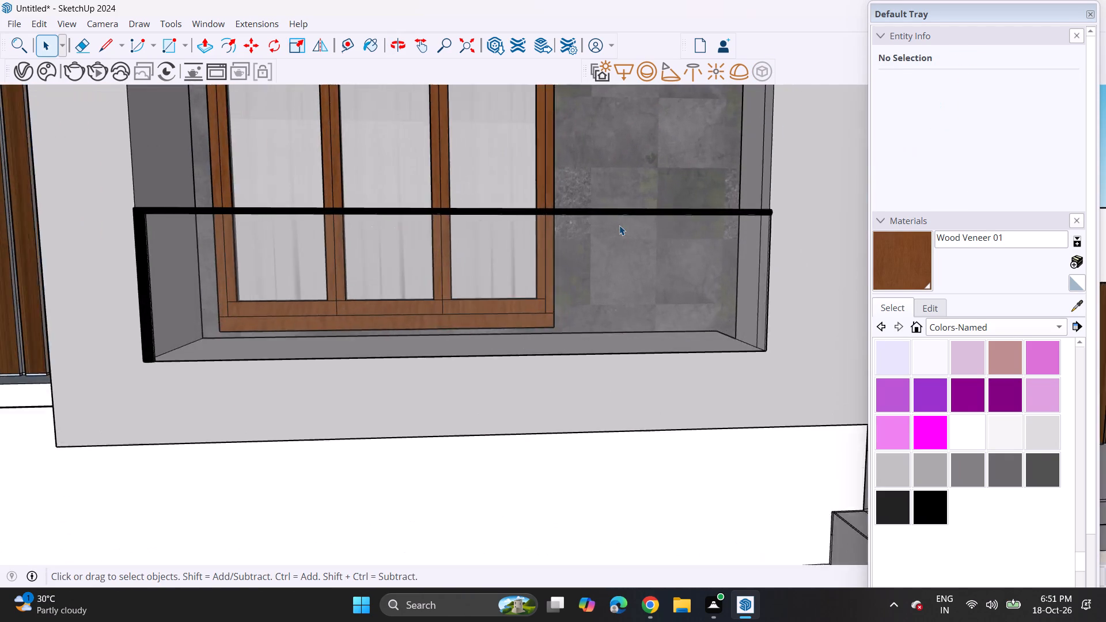
pyautogui.scroll(3, 619, 225)
pyautogui.click(622, 204)
pyautogui.rightClick(622, 213)
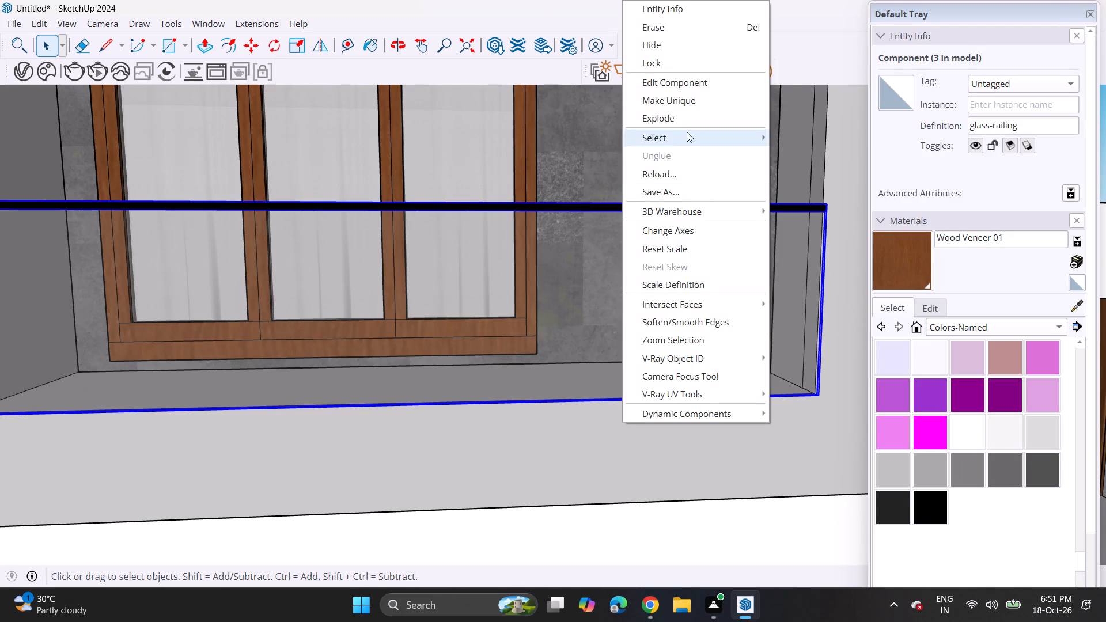
pyautogui.click(685, 81)
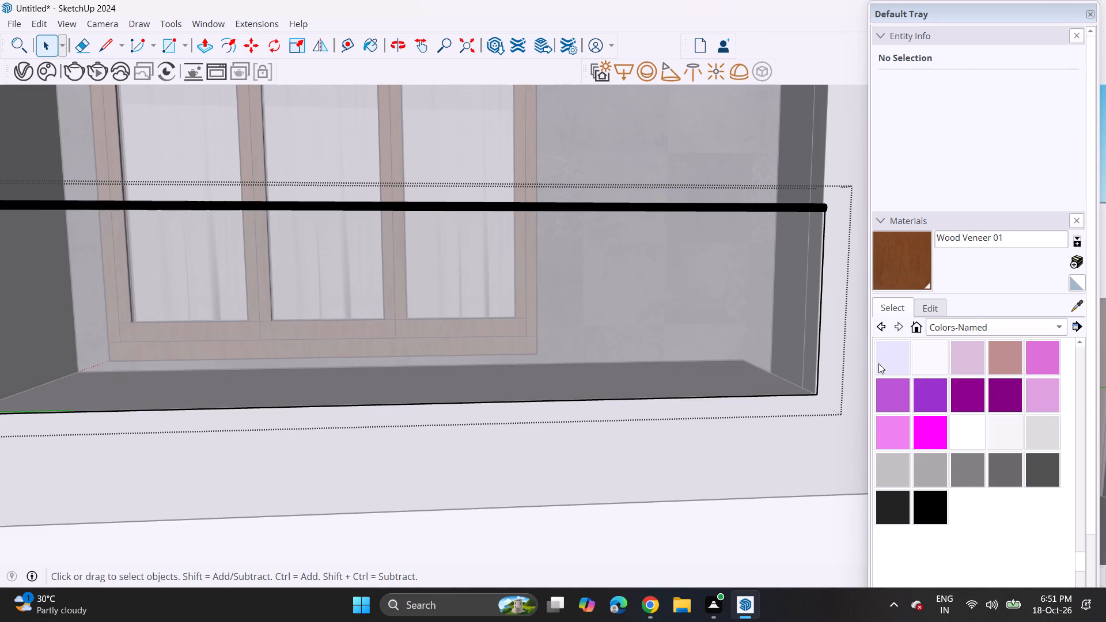
pyautogui.click(942, 358)
pyautogui.click(753, 211)
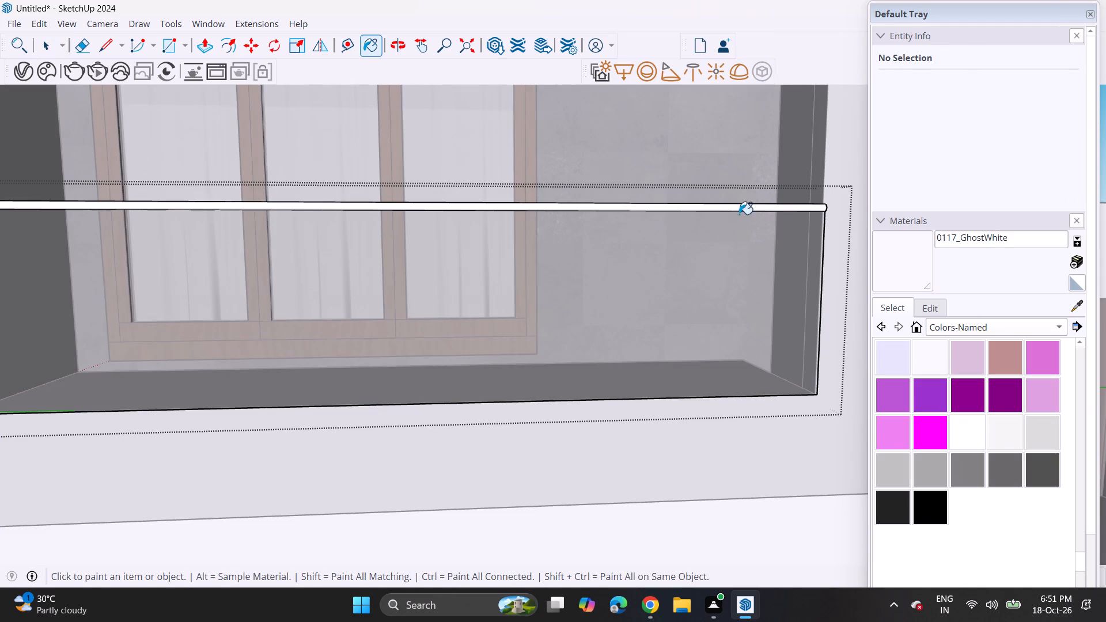
# Paint the corner post of the terrace's front glass railing with 0117_GhostWhite and close the component.
pyautogui.scroll(-11, 720, 222)
pyautogui.moveTo(238, 279); pyautogui.dragTo(734, 302, button='middle')
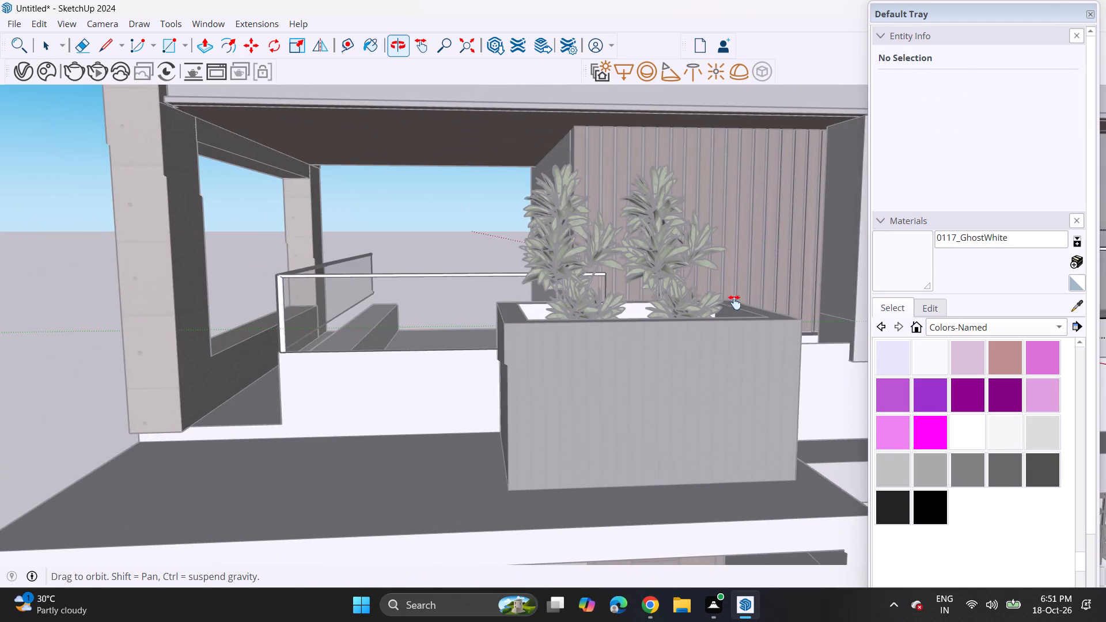
pyautogui.moveTo(734, 302); pyautogui.dragTo(736, 302, button='middle')
pyautogui.scroll(11, 308, 275)
pyautogui.click(271, 289)
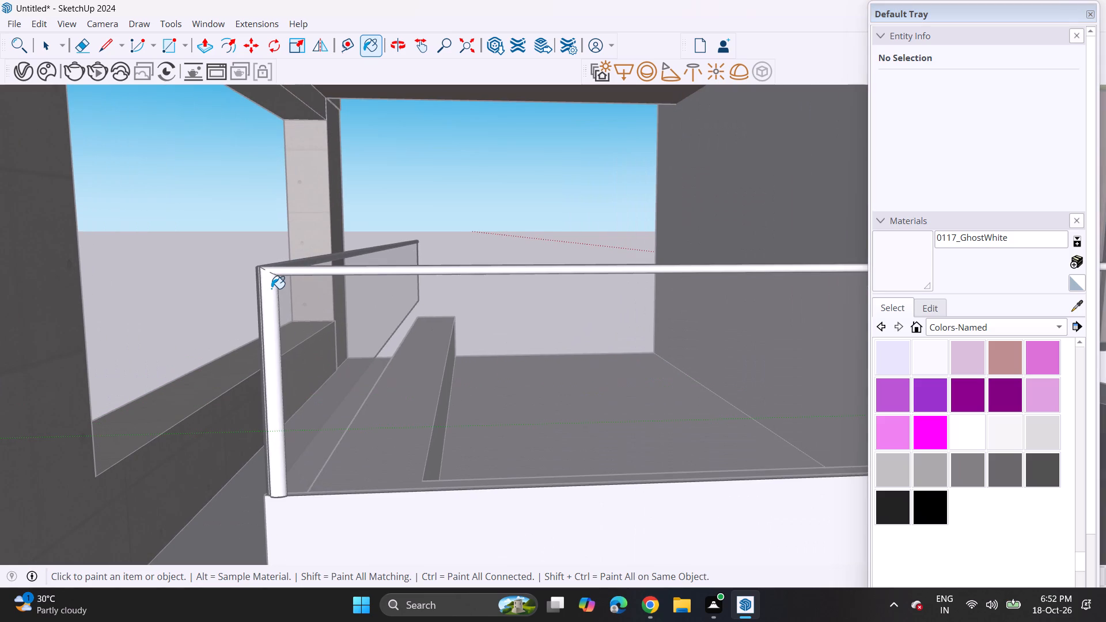
pyautogui.moveTo(271, 289); pyautogui.dragTo(411, 318, button='middle')
pyautogui.press('space')
pyautogui.click(341, 198)
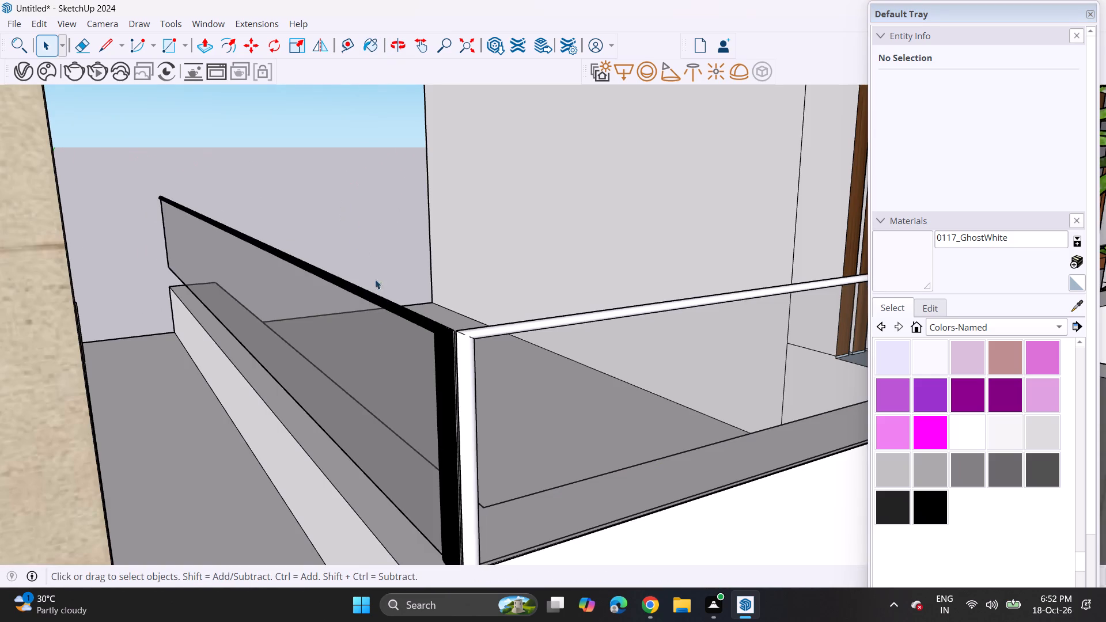
# Open the terrace's side glass-railing component for editing and choose 0117_GhostWhite as the paint for its black frame.
pyautogui.click(442, 352)
pyautogui.rightClick(445, 352)
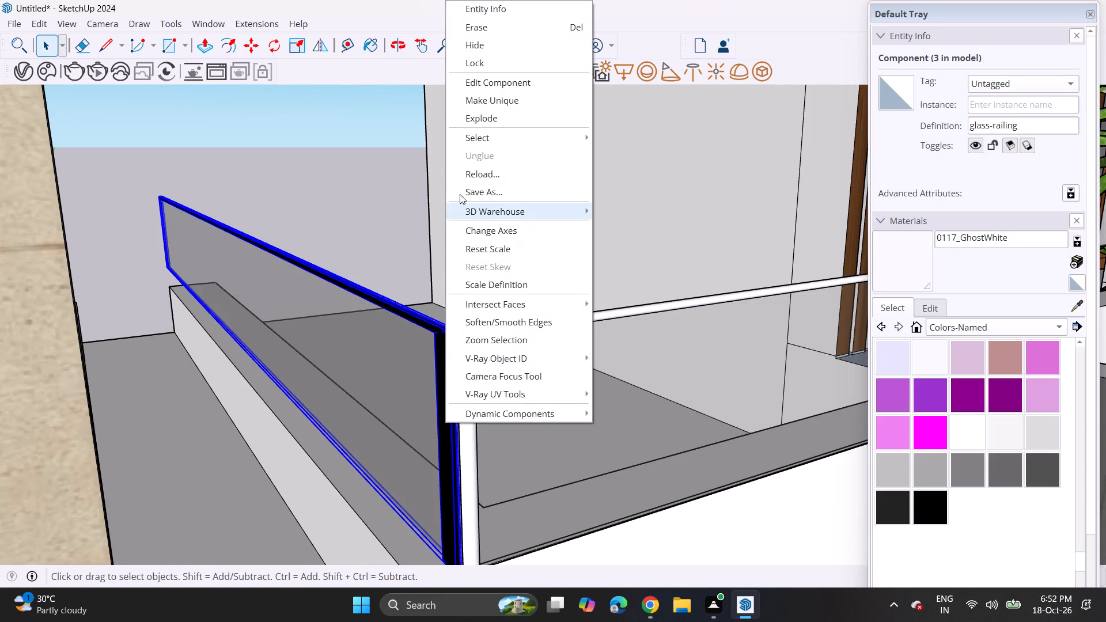
pyautogui.click(481, 88)
pyautogui.click(930, 352)
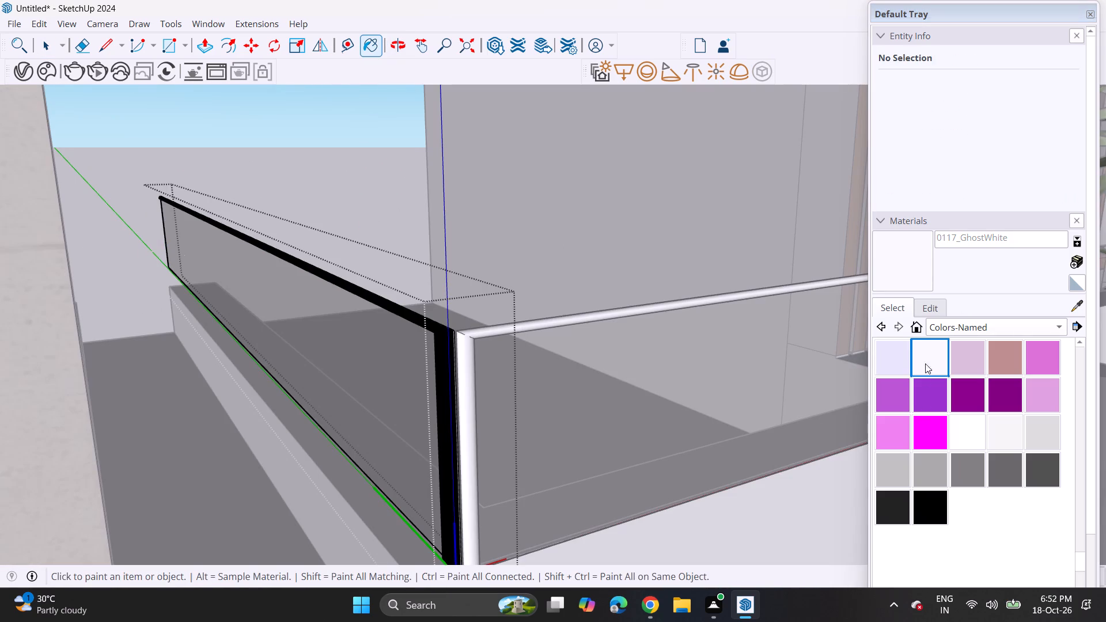
# Paint the frame of the balcony's side glass railing with 0128_White and finish editing it.
pyautogui.click(962, 432)
pyautogui.click(445, 355)
pyautogui.moveTo(478, 392); pyautogui.dragTo(456, 391, button='middle')
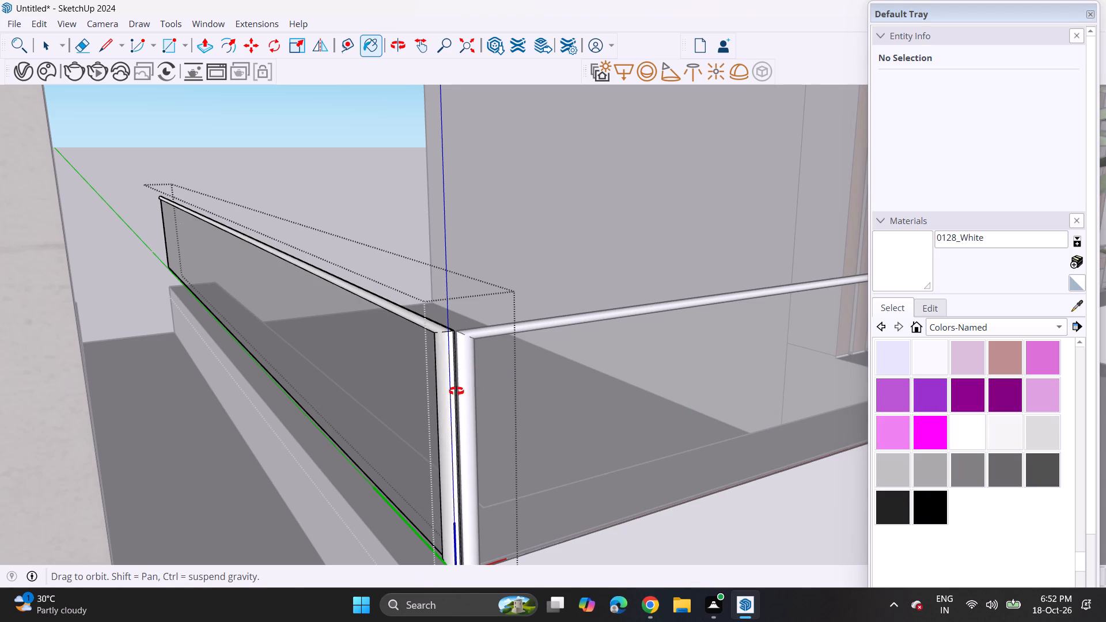
pyautogui.moveTo(456, 391); pyautogui.dragTo(376, 367, button='middle')
pyautogui.press('space')
pyautogui.click(435, 222)
# Examine the balcony railings and the front elevation of the house.
pyautogui.scroll(1, 446, 283)
pyautogui.scroll(-10, 424, 274)
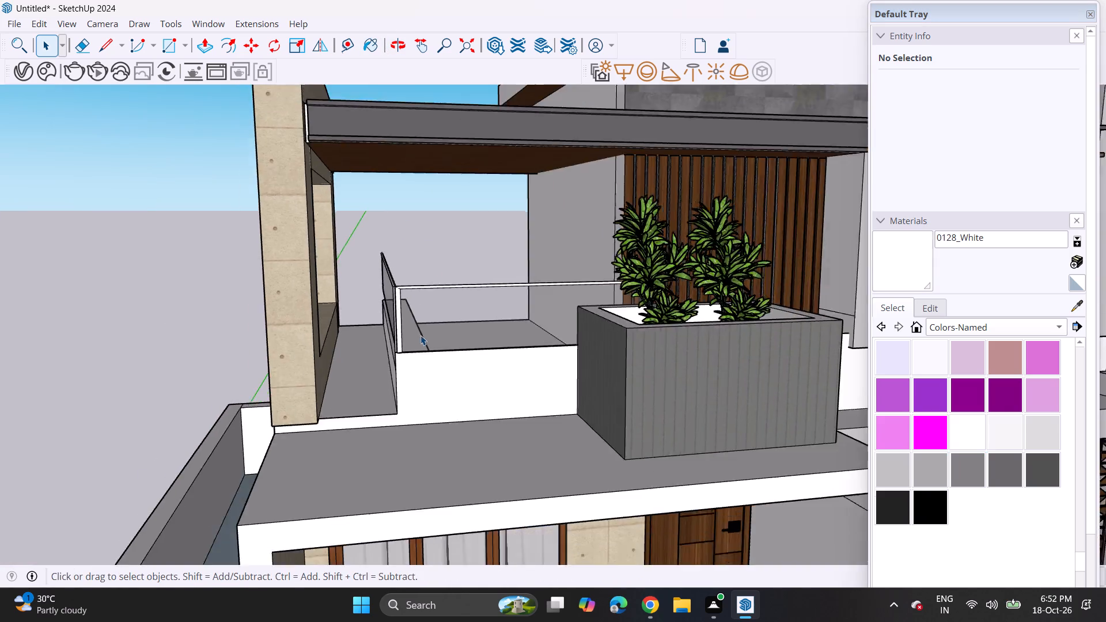
pyautogui.scroll(-2, 421, 335)
pyautogui.moveTo(486, 374); pyautogui.dragTo(425, 331, button='middle')
pyautogui.scroll(1, 422, 329)
pyautogui.scroll(-6, 419, 330)
pyautogui.keyDown('shift'); pyautogui.moveTo(480, 377); pyautogui.dragTo(375, 377, button='middle'); pyautogui.keyUp('shift')
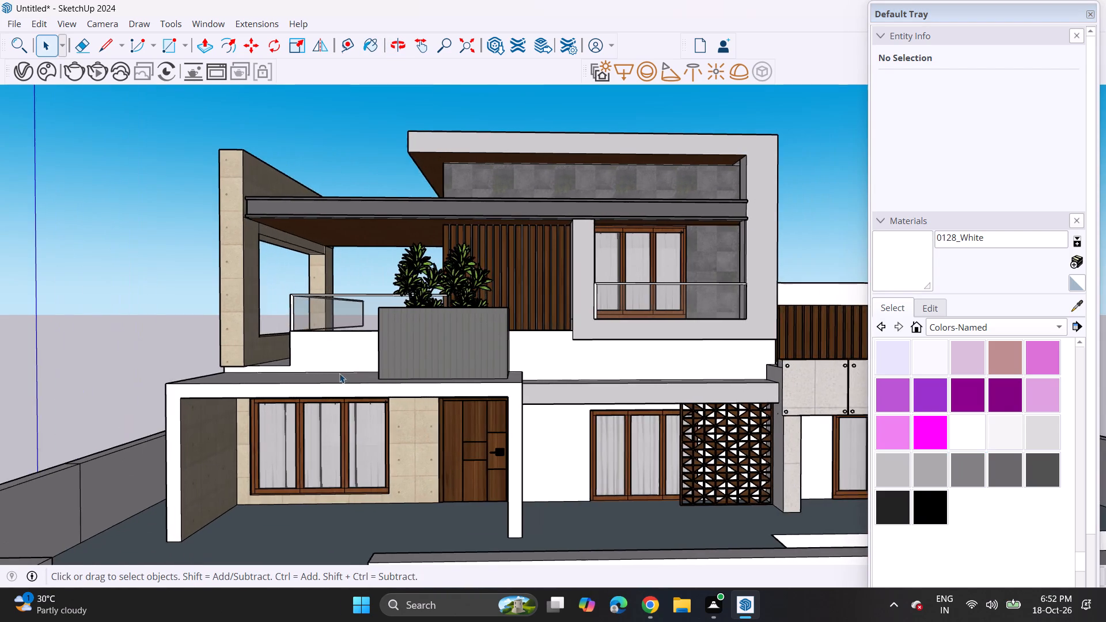
pyautogui.scroll(-4, 339, 373)
# Open the balcony's side glass railing component for editing.
pyautogui.scroll(6, 330, 318)
pyautogui.moveTo(353, 282); pyautogui.dragTo(362, 327, button='middle')
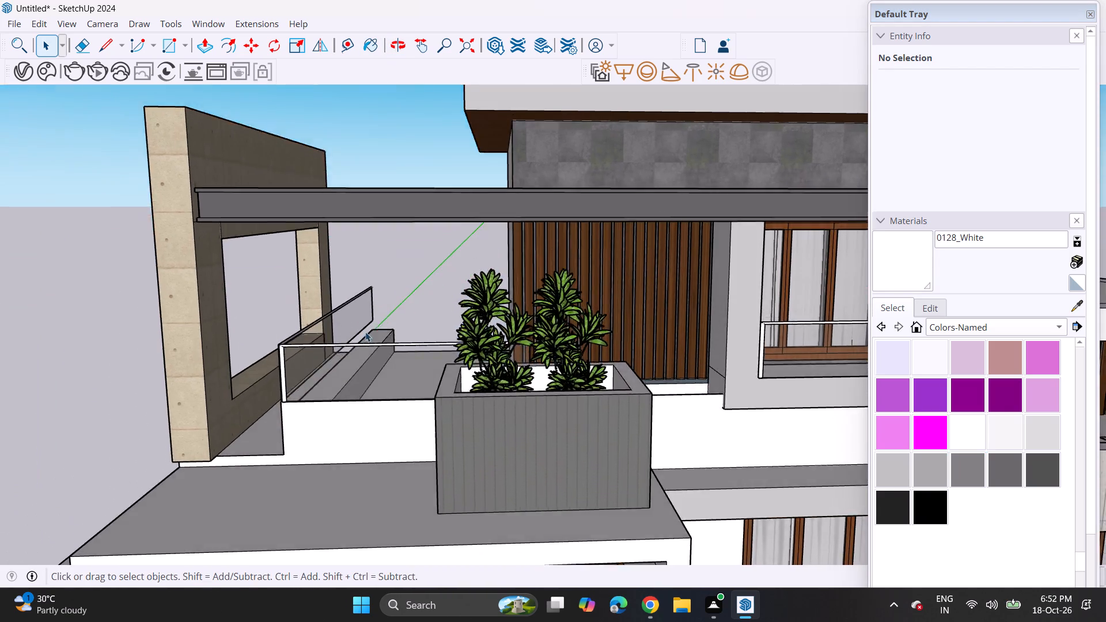
pyautogui.scroll(4, 365, 332)
pyautogui.scroll(9, 282, 315)
pyautogui.scroll(2, 334, 372)
pyautogui.moveTo(397, 390); pyautogui.dragTo(343, 396, button='middle')
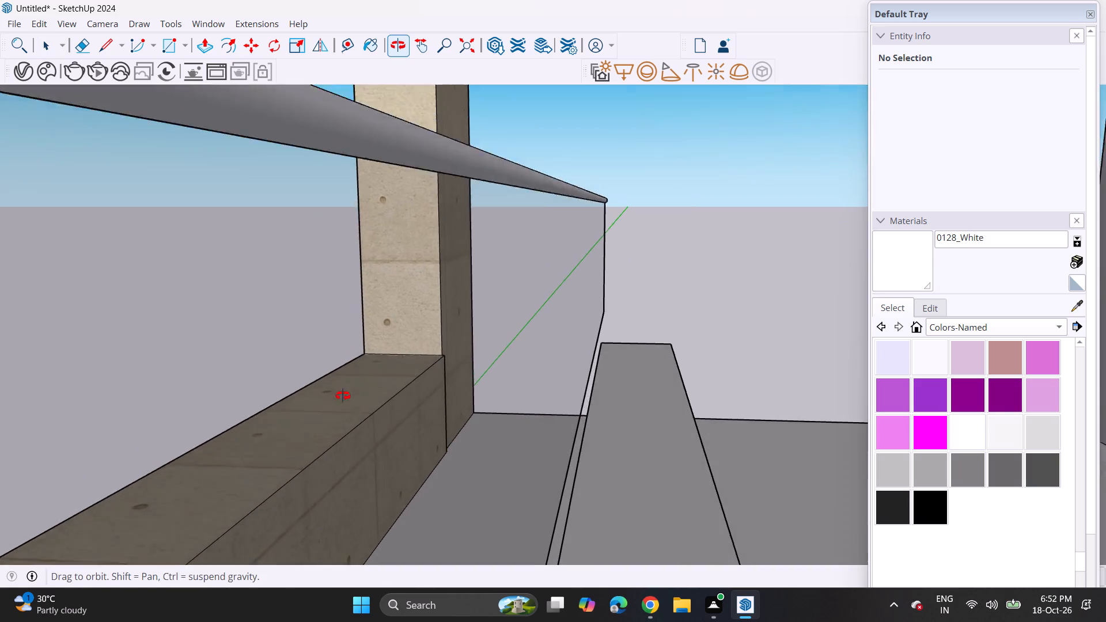
pyautogui.moveTo(343, 396); pyautogui.dragTo(342, 401, button='middle')
pyautogui.scroll(-10, 353, 354)
pyautogui.click(338, 310)
pyautogui.rightClick(338, 310)
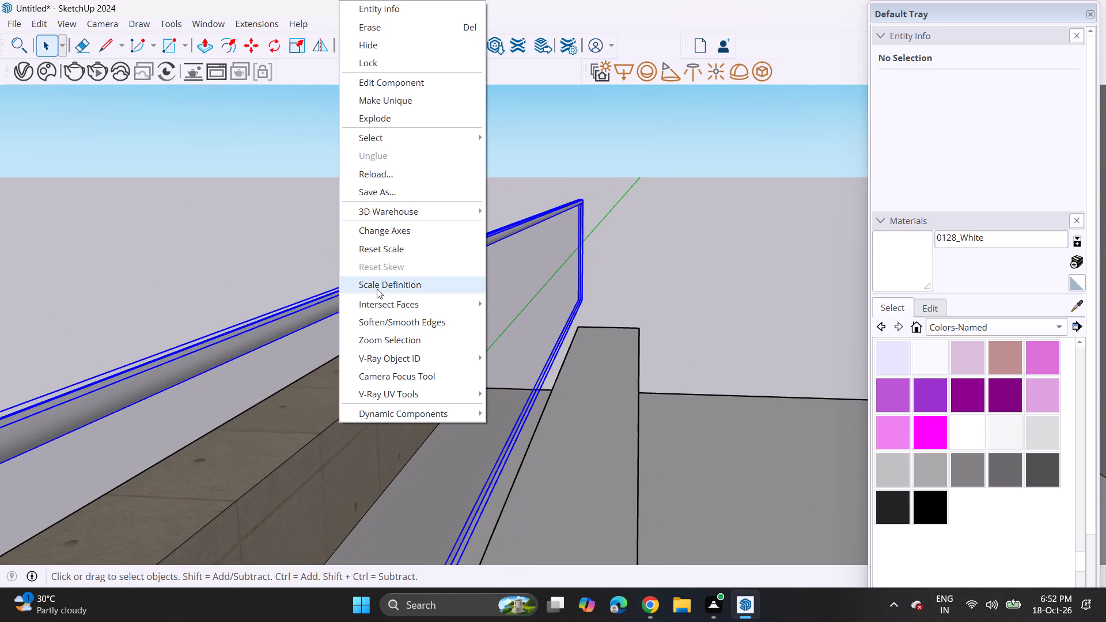
pyautogui.click(407, 86)
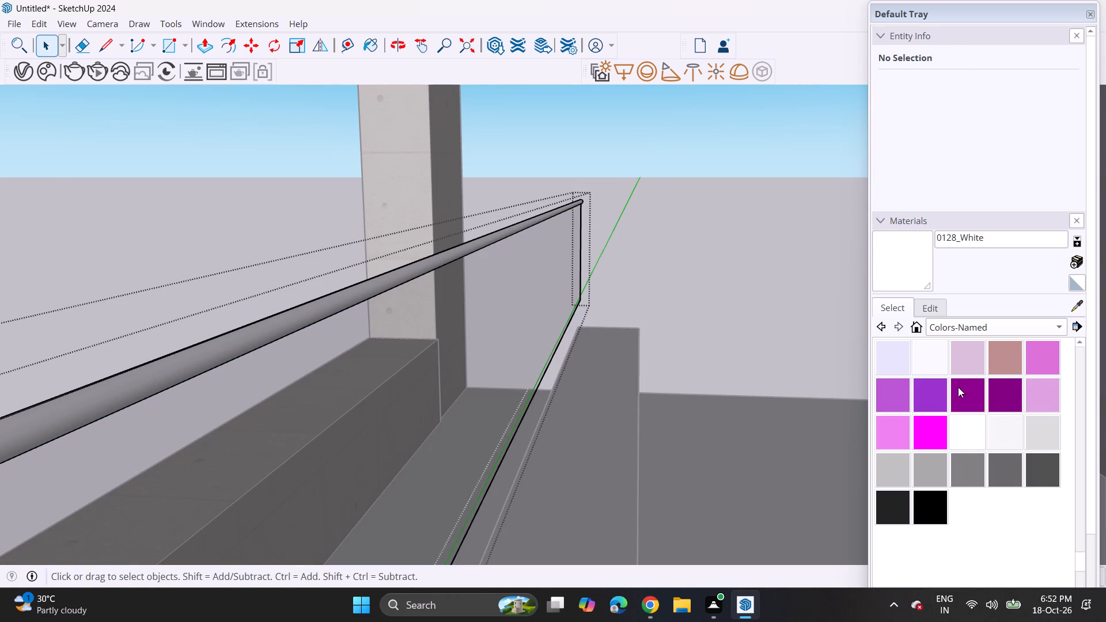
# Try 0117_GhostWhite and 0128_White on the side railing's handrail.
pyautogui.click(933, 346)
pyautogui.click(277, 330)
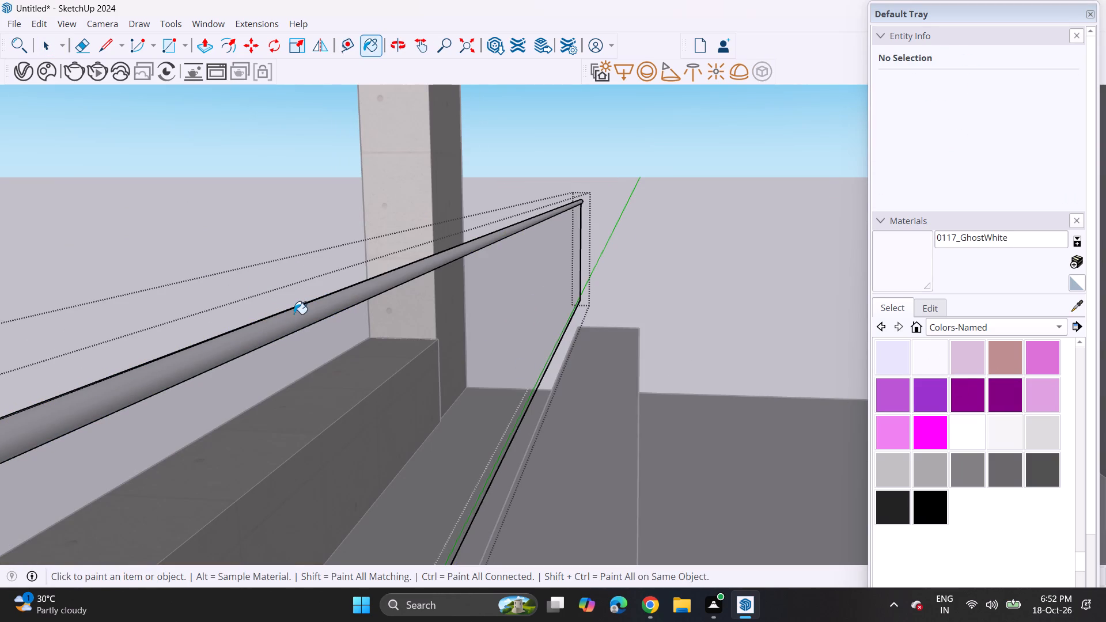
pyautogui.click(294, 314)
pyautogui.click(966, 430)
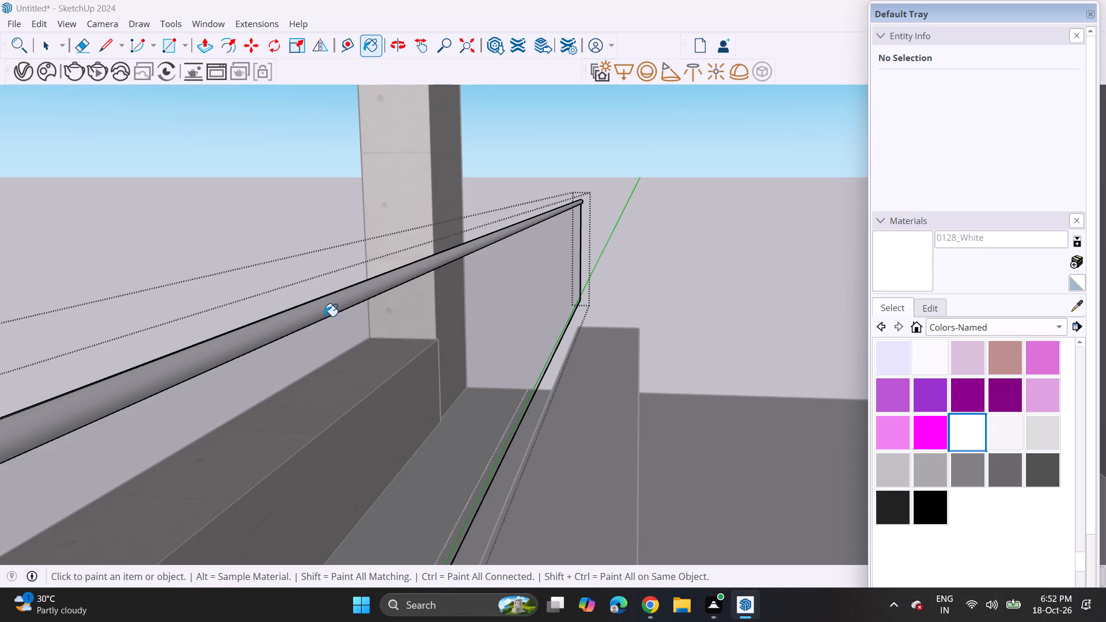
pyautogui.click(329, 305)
# Paint the side railing's handrail with 0129_WhiteSmoke and finish editing the component.
pyautogui.click(1010, 431)
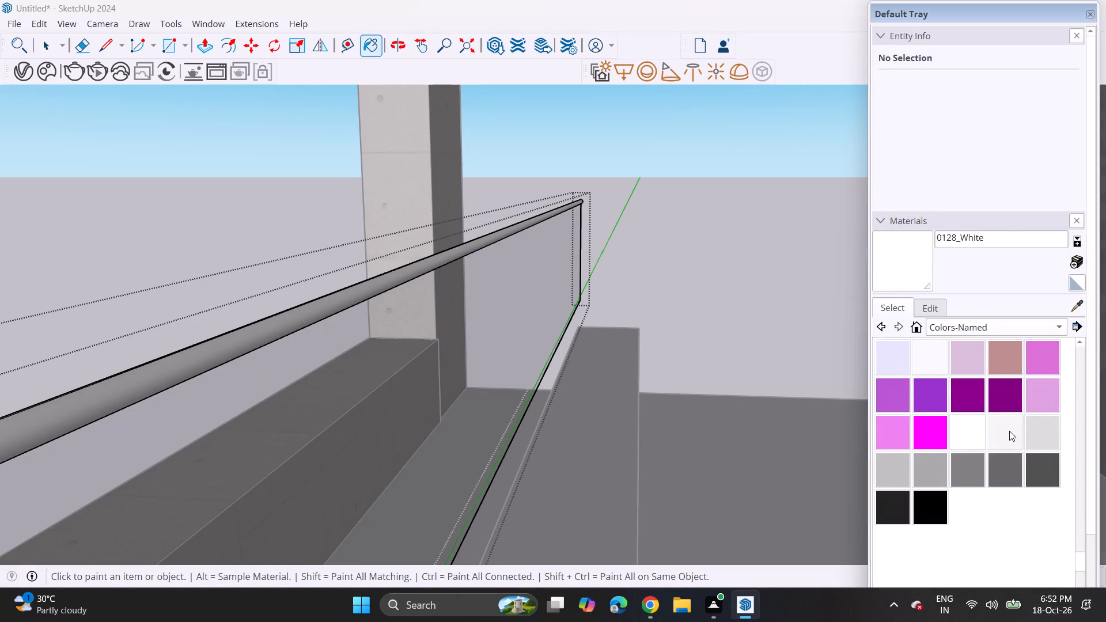
pyautogui.click(433, 262)
pyautogui.scroll(-9, 437, 285)
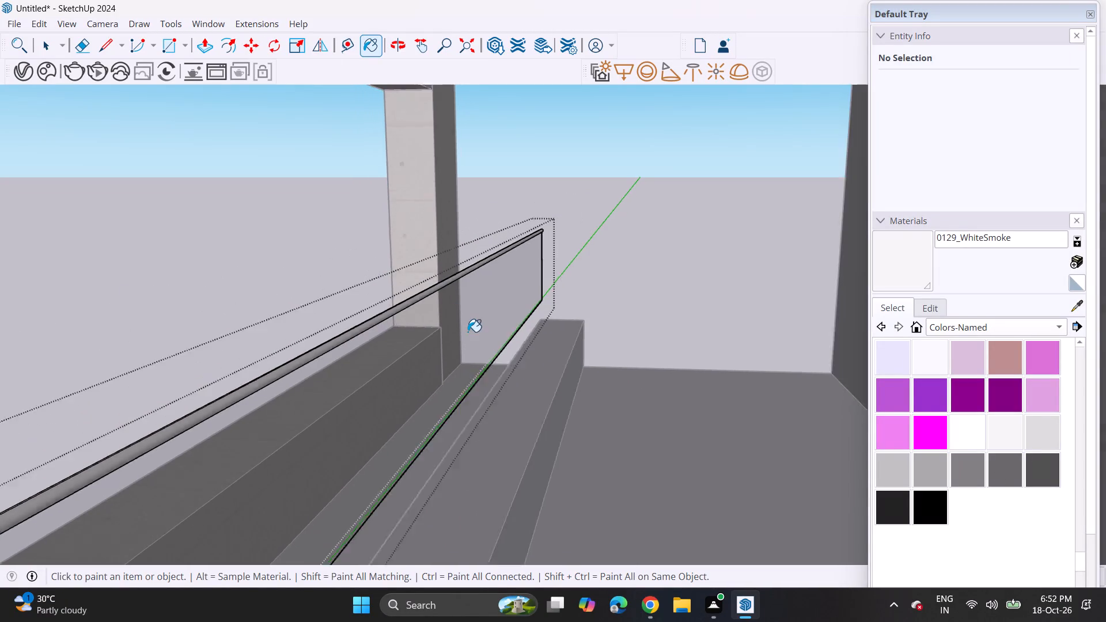
pyautogui.scroll(-9, 468, 332)
pyautogui.moveTo(490, 385); pyautogui.dragTo(485, 319, button='middle')
pyautogui.scroll(1, 490, 364)
pyautogui.scroll(-15, 487, 318)
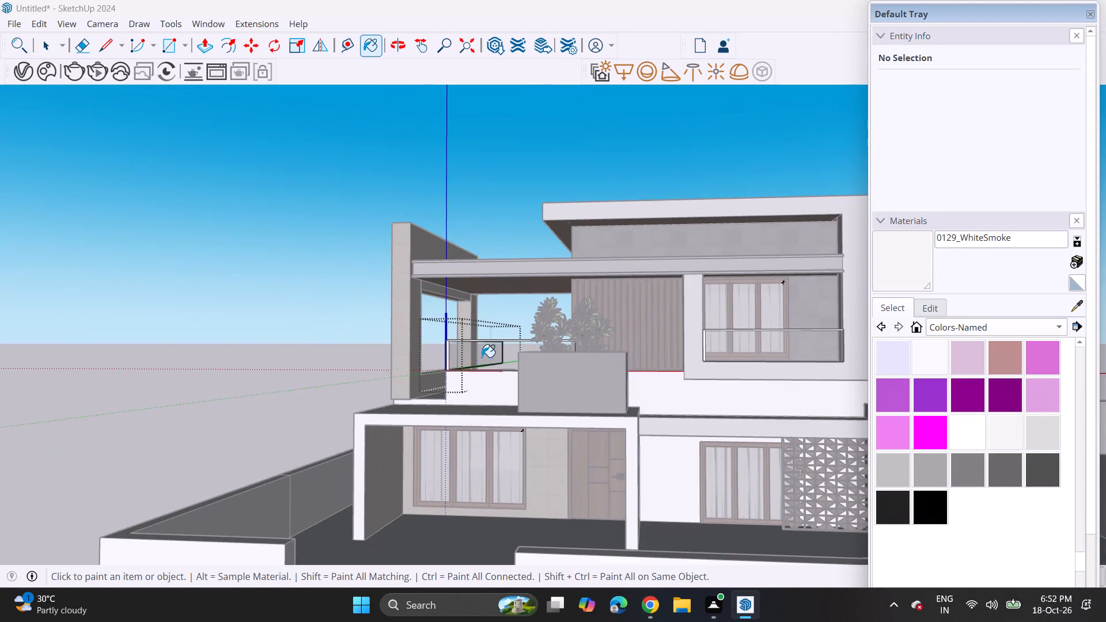
pyautogui.scroll(-2, 482, 357)
pyautogui.press('space')
pyautogui.click(372, 304)
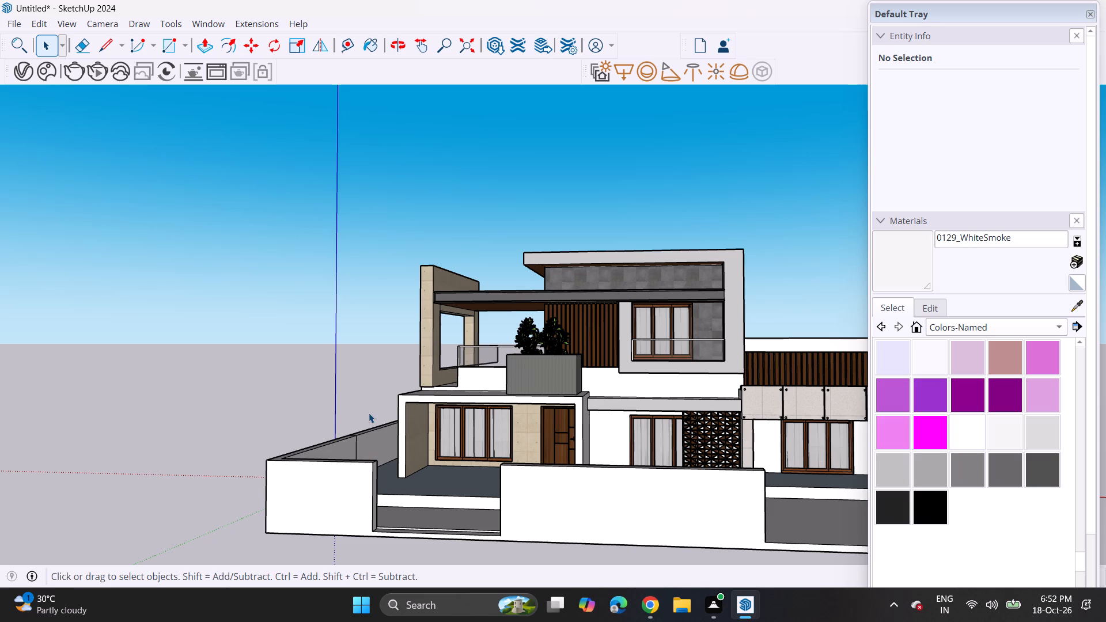
# Push/pull the top of the lower side boundary wall section near the driveway to the front boundary wall's height.
pyautogui.scroll(-5, 395, 397)
pyautogui.moveTo(386, 481); pyautogui.dragTo(282, 431, button='middle')
pyautogui.moveTo(310, 428); pyautogui.dragTo(365, 453, button='middle')
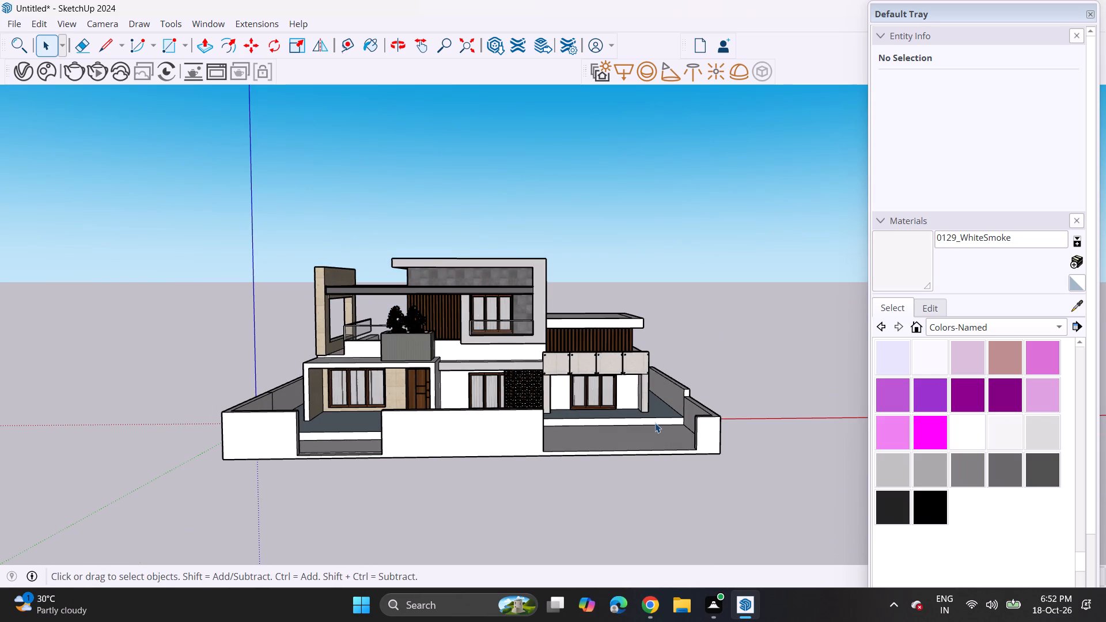
pyautogui.moveTo(649, 399); pyautogui.dragTo(650, 371, button='middle')
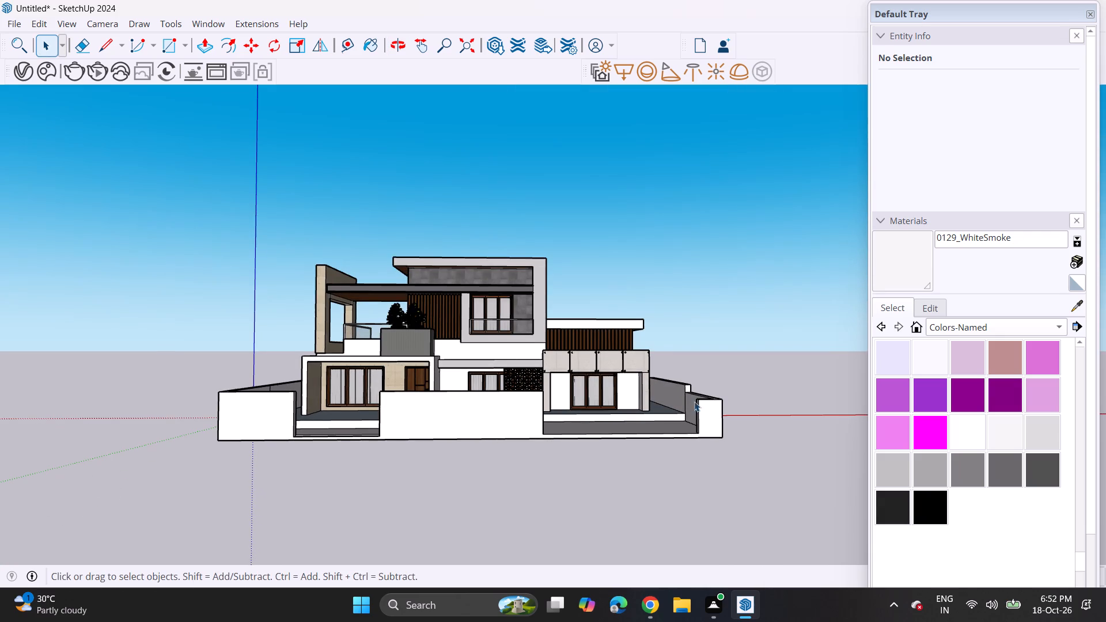
pyautogui.moveTo(700, 402); pyautogui.dragTo(662, 424, button='middle')
pyautogui.scroll(6, 710, 408)
pyautogui.moveTo(702, 412); pyautogui.dragTo(675, 494, button='middle')
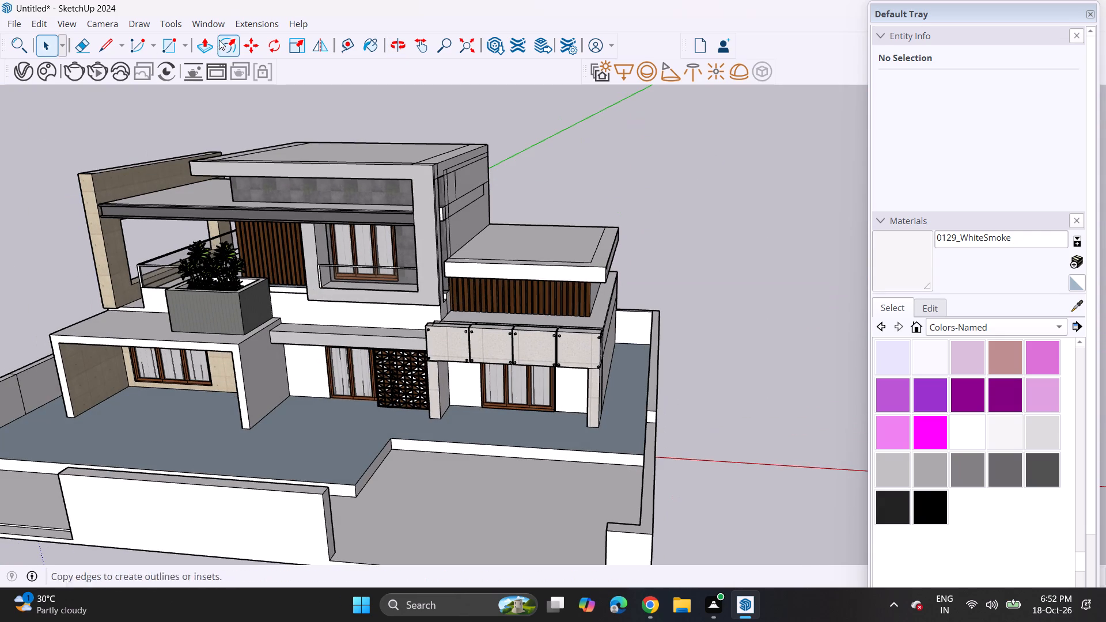
pyautogui.click(206, 39)
pyautogui.click(652, 450)
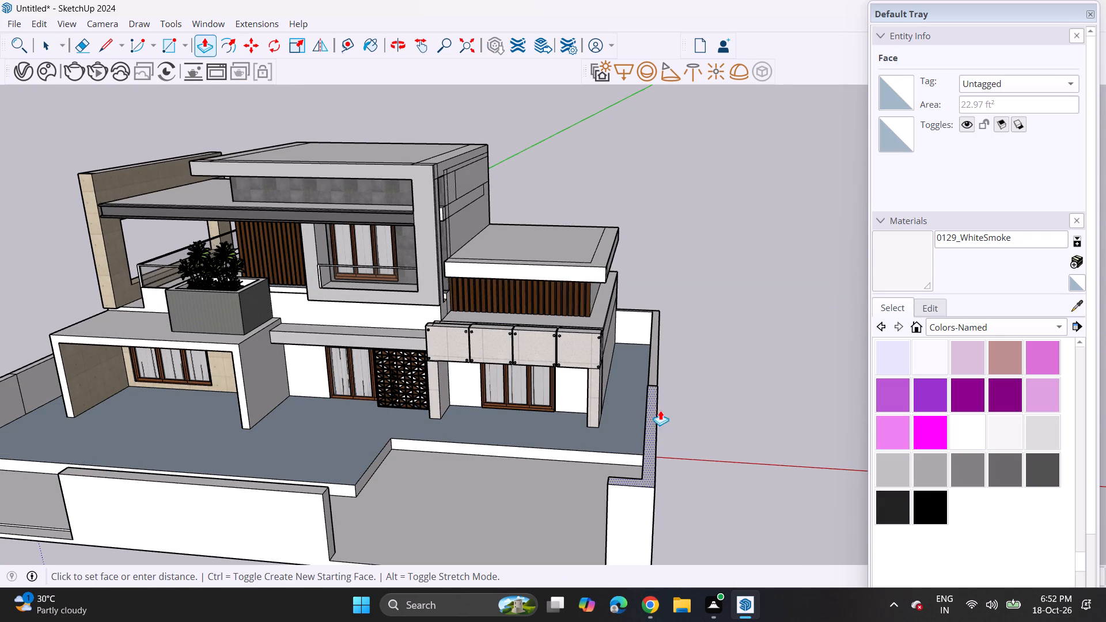
pyautogui.click(323, 494)
# Examine the boundary walls and the full front elevation of the house.
pyautogui.moveTo(431, 484); pyautogui.dragTo(527, 397, button='middle')
pyautogui.scroll(1, 529, 396)
pyautogui.scroll(-3, 520, 390)
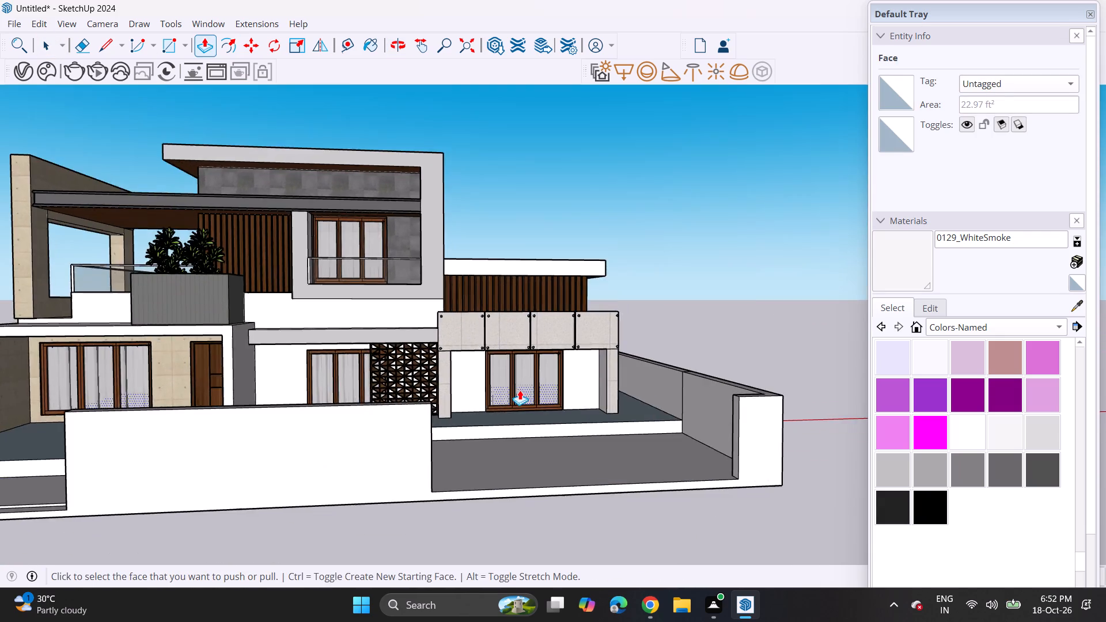
pyautogui.scroll(-2, 520, 390)
pyautogui.moveTo(529, 392); pyautogui.dragTo(657, 419, button='middle')
pyautogui.moveTo(590, 424); pyautogui.dragTo(531, 415, button='middle')
pyautogui.scroll(1, 519, 404)
pyautogui.moveTo(531, 405); pyautogui.dragTo(542, 405, button='middle')
pyautogui.scroll(1, 531, 405)
pyautogui.scroll(-1, 547, 401)
pyautogui.moveTo(545, 418); pyautogui.dragTo(540, 404, button='middle')
pyautogui.moveTo(543, 411); pyautogui.dragTo(543, 394, button='middle')
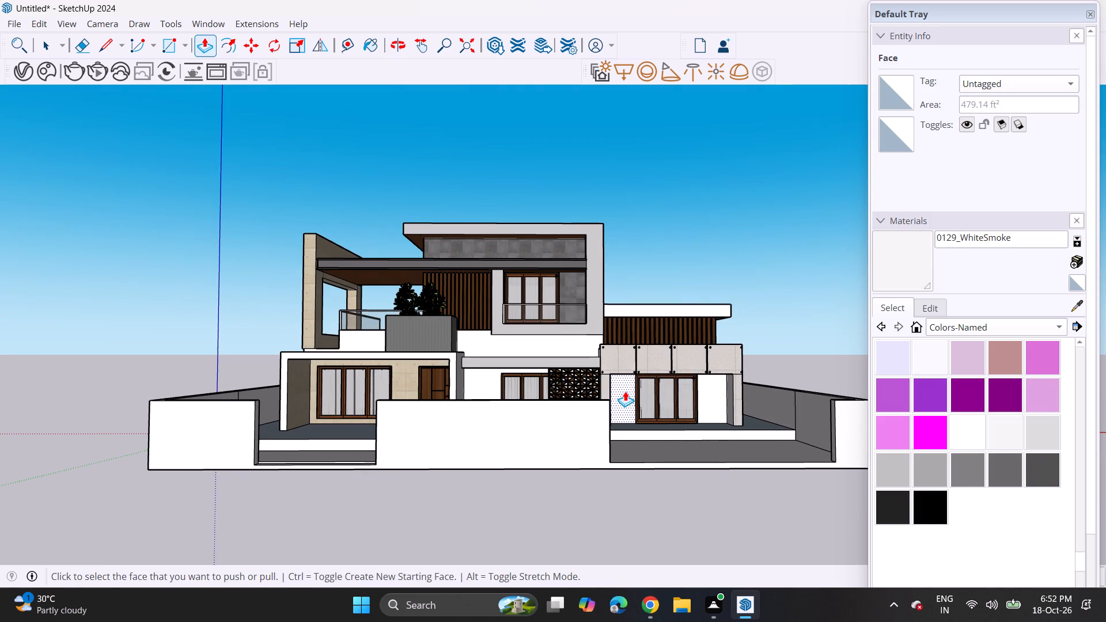
# Import the Ornamental+Grasses component from the Downloads folder.
pyautogui.click(2, 24)
pyautogui.click(18, 27)
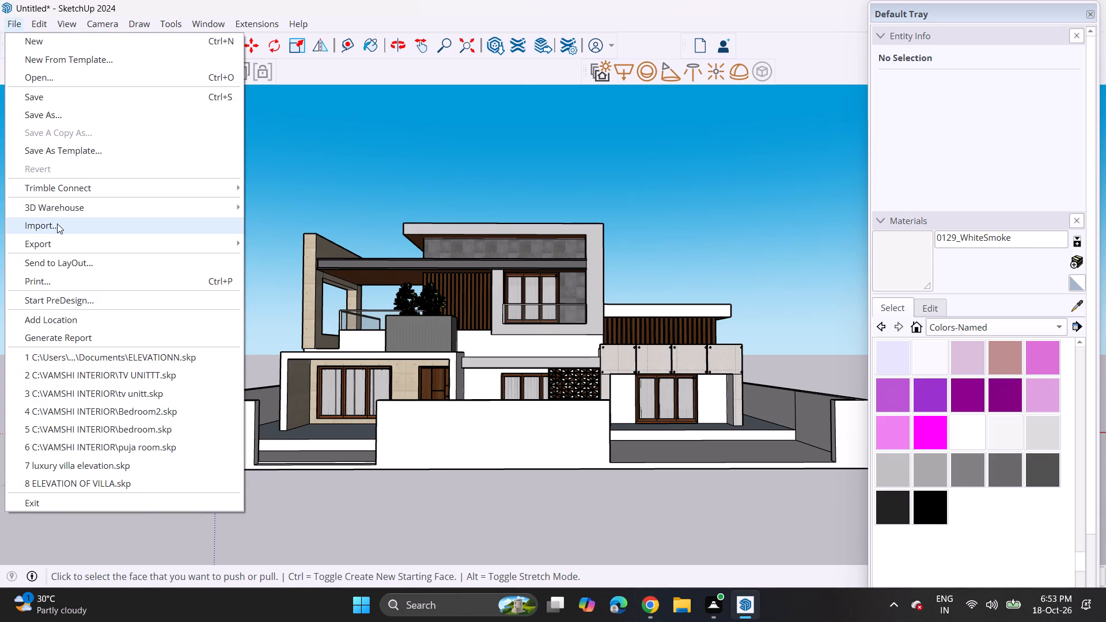
pyautogui.click(57, 223)
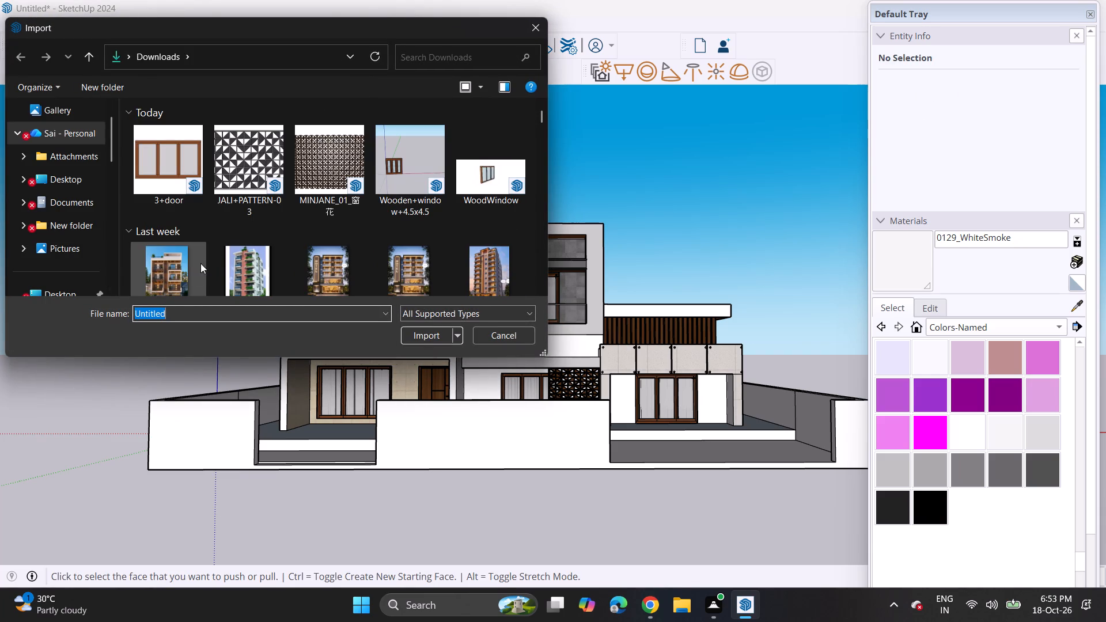
pyautogui.scroll(-9, 234, 226)
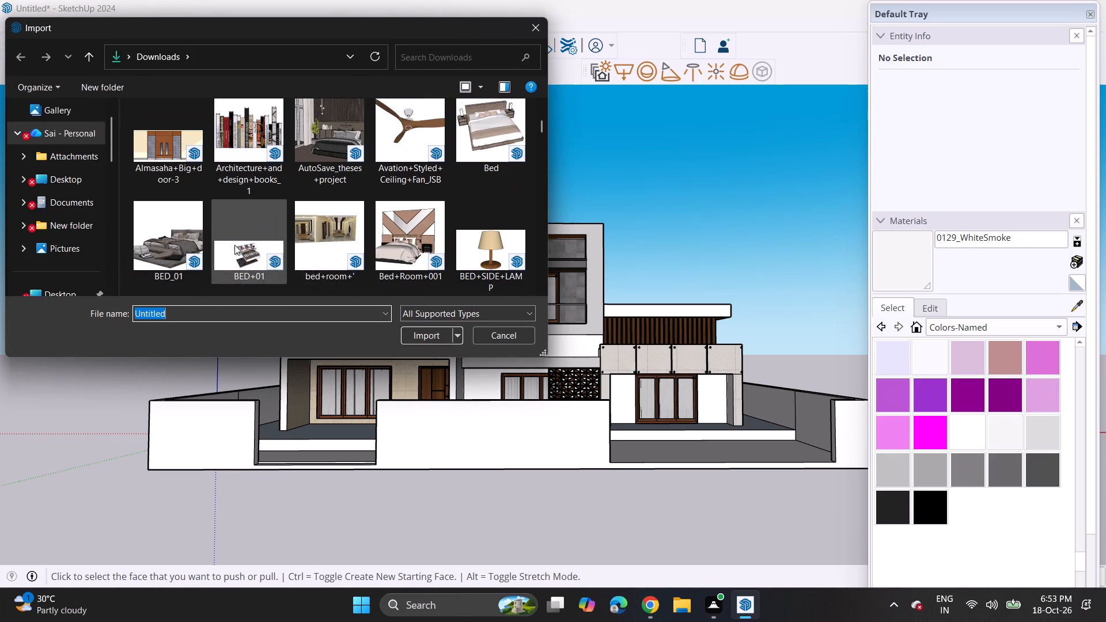
pyautogui.scroll(-20, 232, 248)
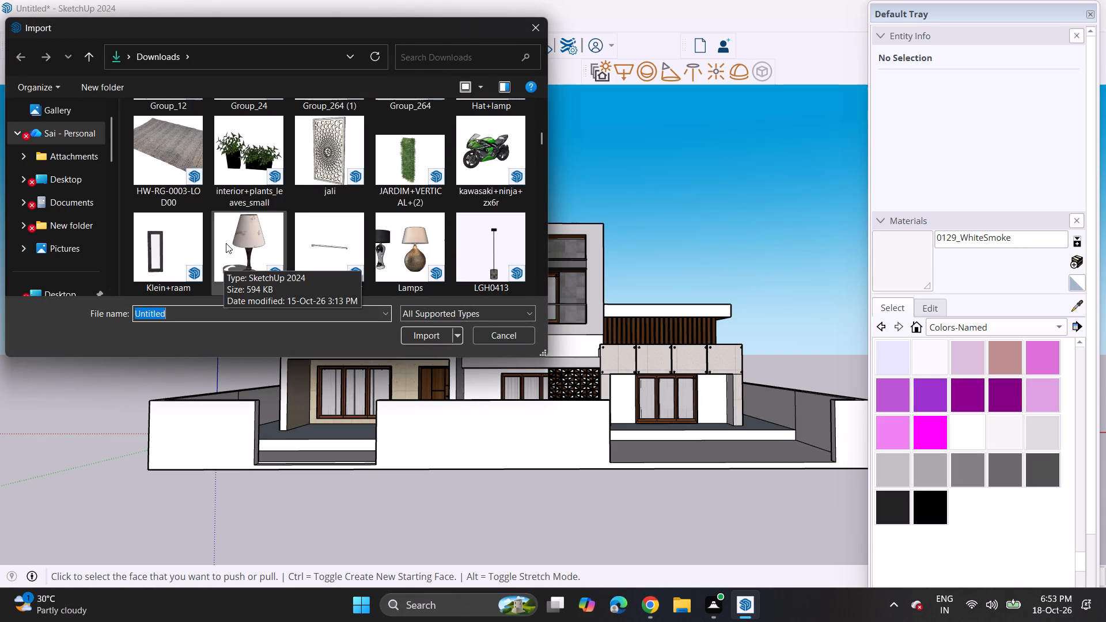
pyautogui.scroll(-3, 318, 164)
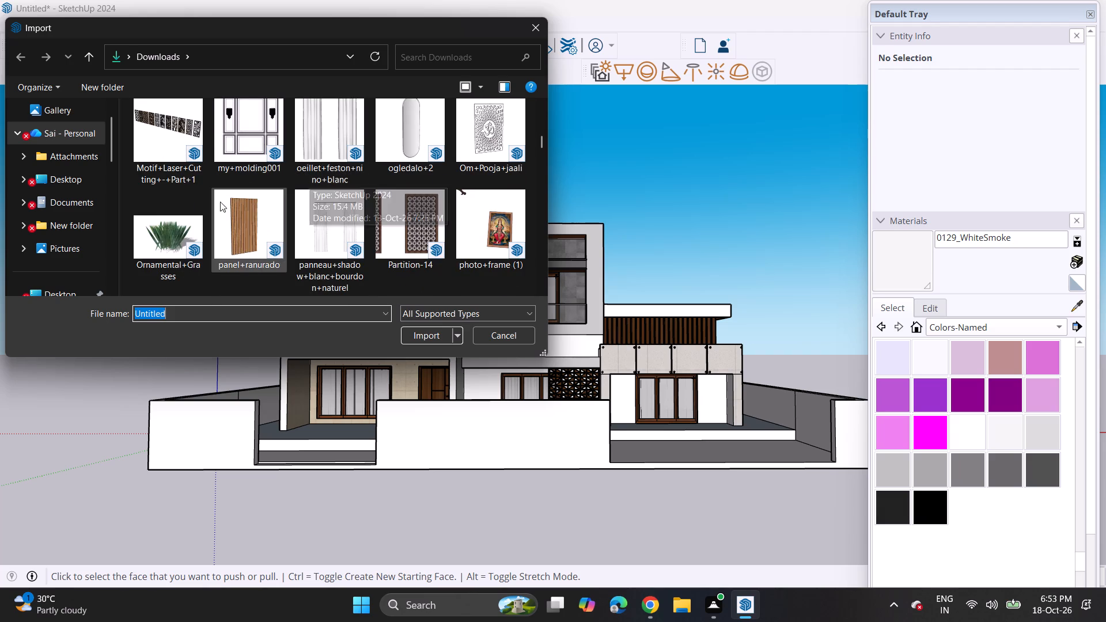
pyautogui.click(143, 240)
pyautogui.click(431, 337)
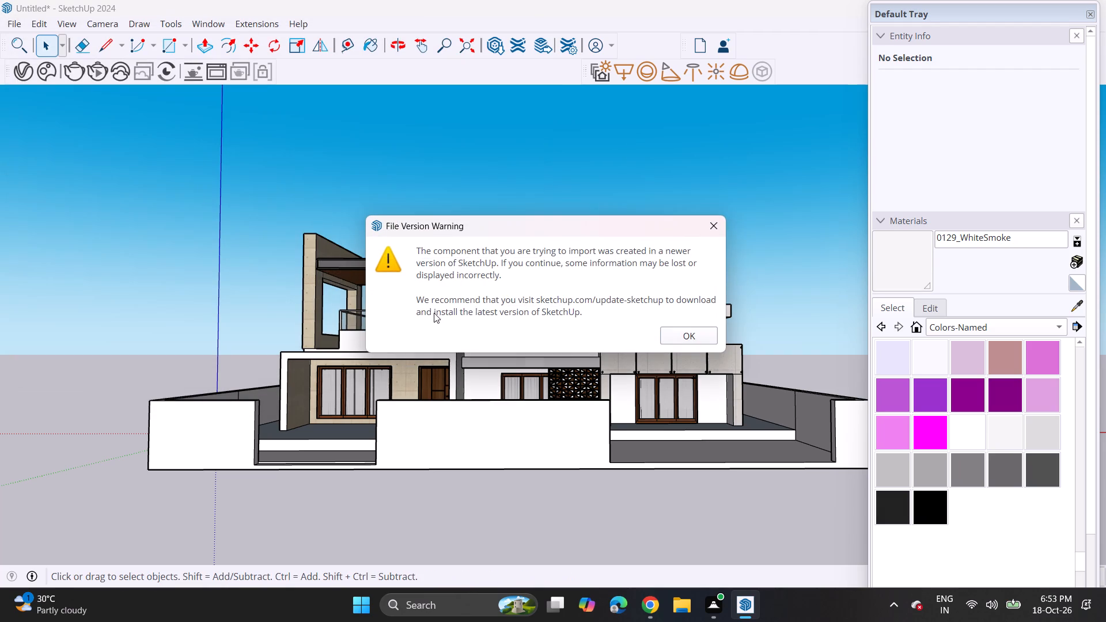
pyautogui.click(673, 339)
# Place the ornamental grasses at the empty end of the balcony planter box, beside the leafy plants.
pyautogui.moveTo(438, 302); pyautogui.dragTo(449, 347, button='middle')
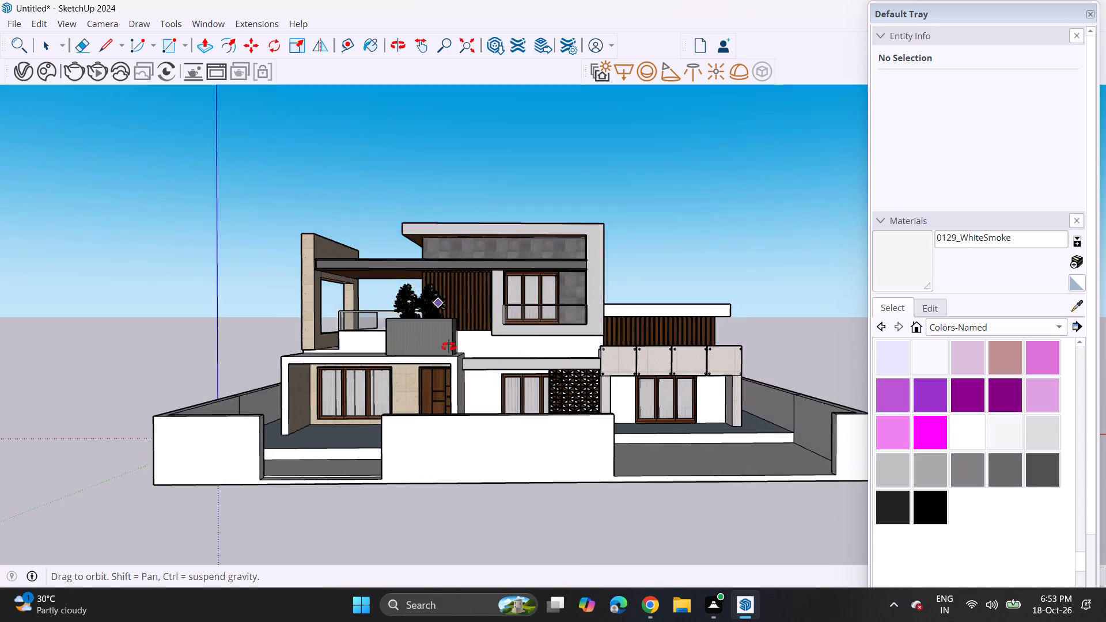
pyautogui.moveTo(449, 347); pyautogui.dragTo(460, 381, button='middle')
pyautogui.scroll(17, 427, 330)
pyautogui.scroll(5, 419, 350)
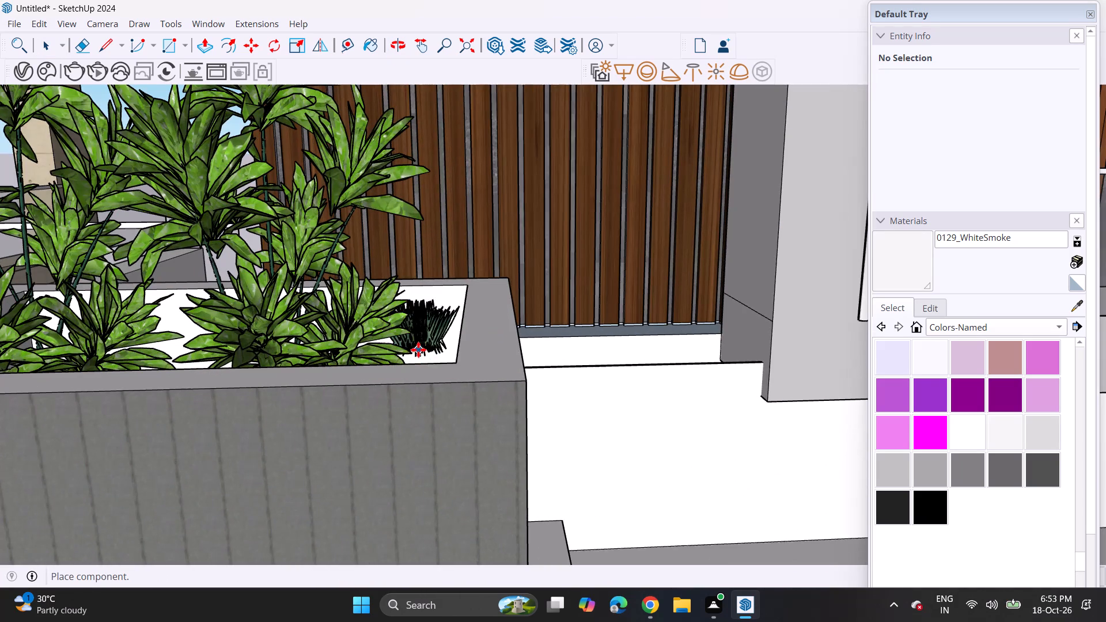
pyautogui.click(427, 359)
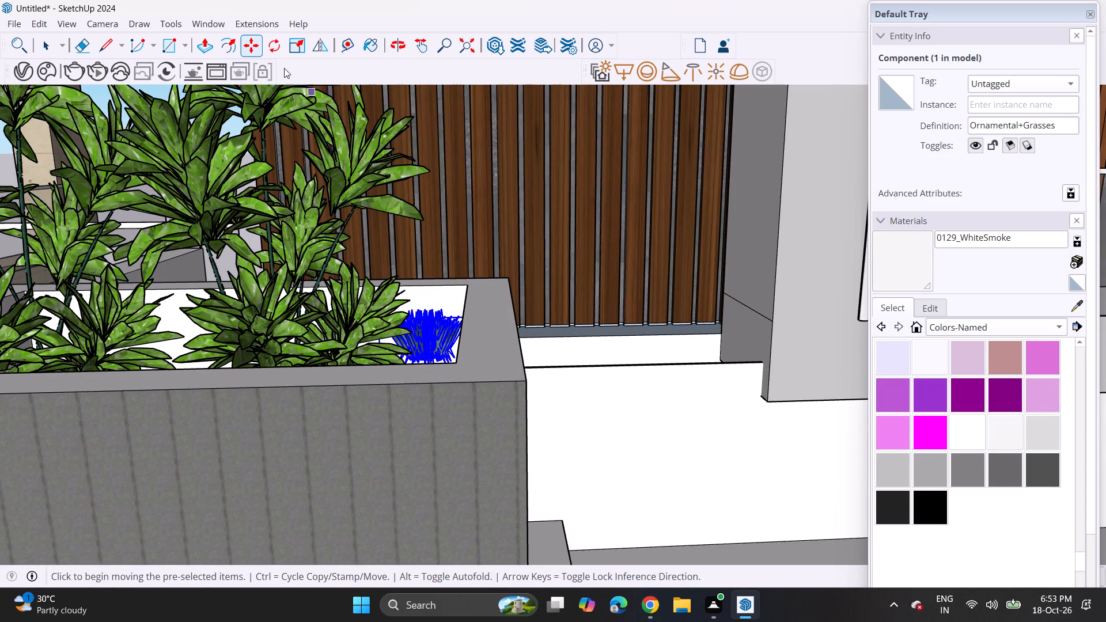
# Scale the ornamental grasses up uniformly from their corner.
pyautogui.click(286, 35)
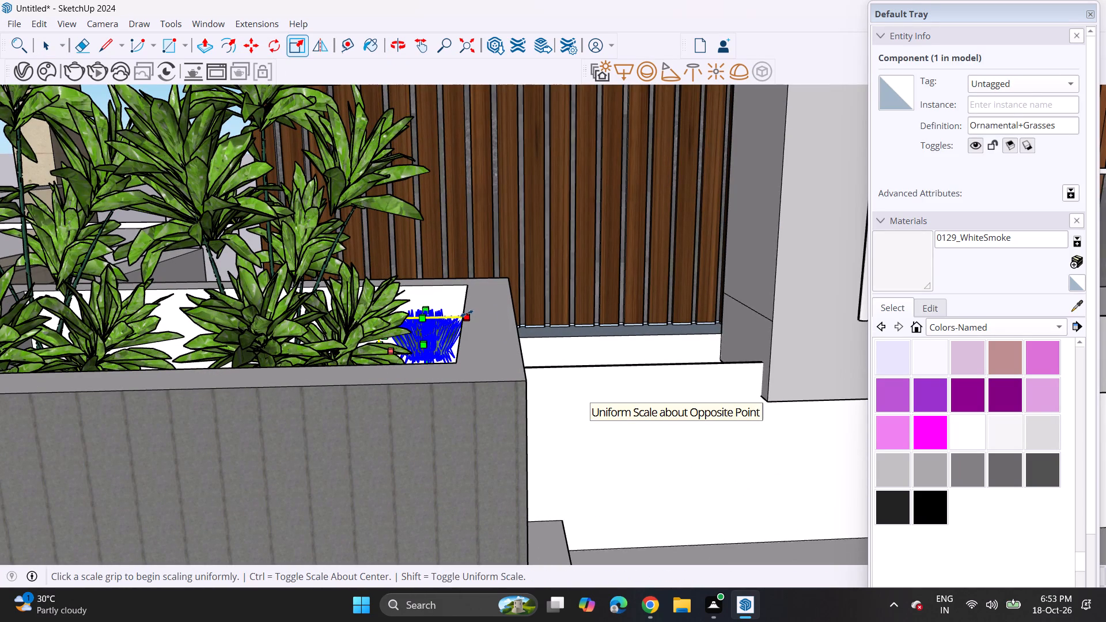
pyautogui.click(467, 313)
pyautogui.click(561, 224)
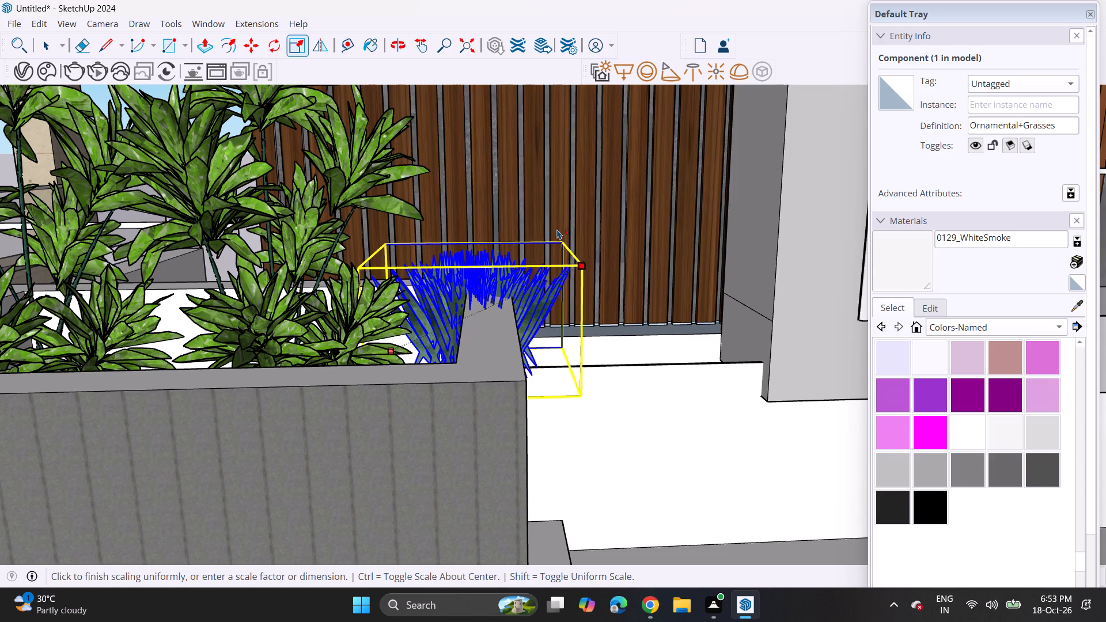
pyautogui.press('space')
# Move the enlarged grasses inward so they sit within the end of the planter box.
pyautogui.press('m')
pyautogui.click(478, 280)
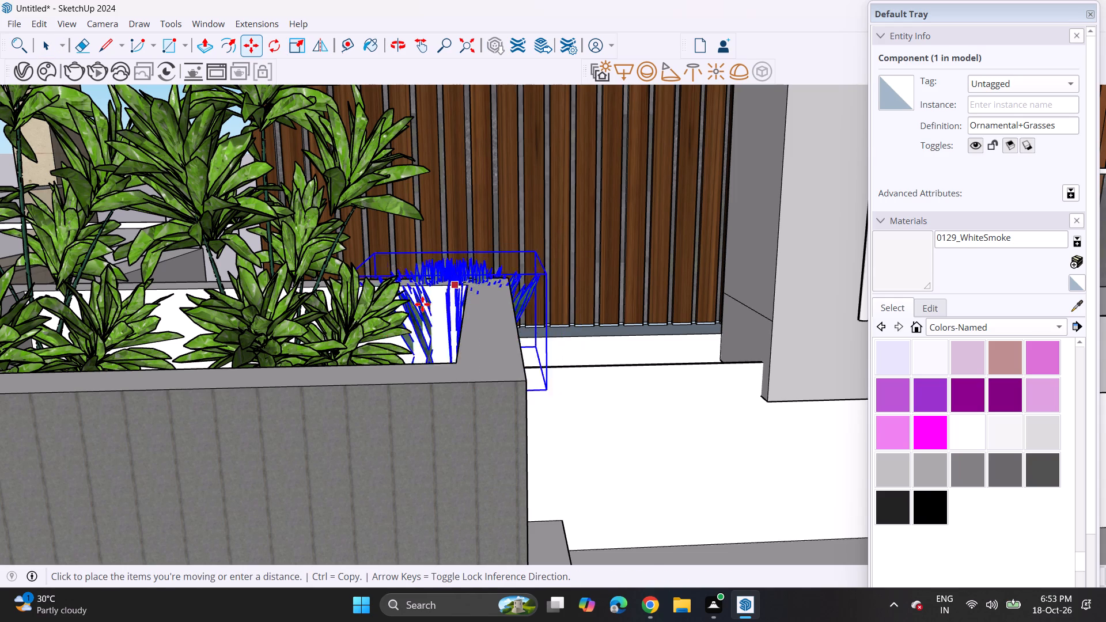
pyautogui.click(382, 313)
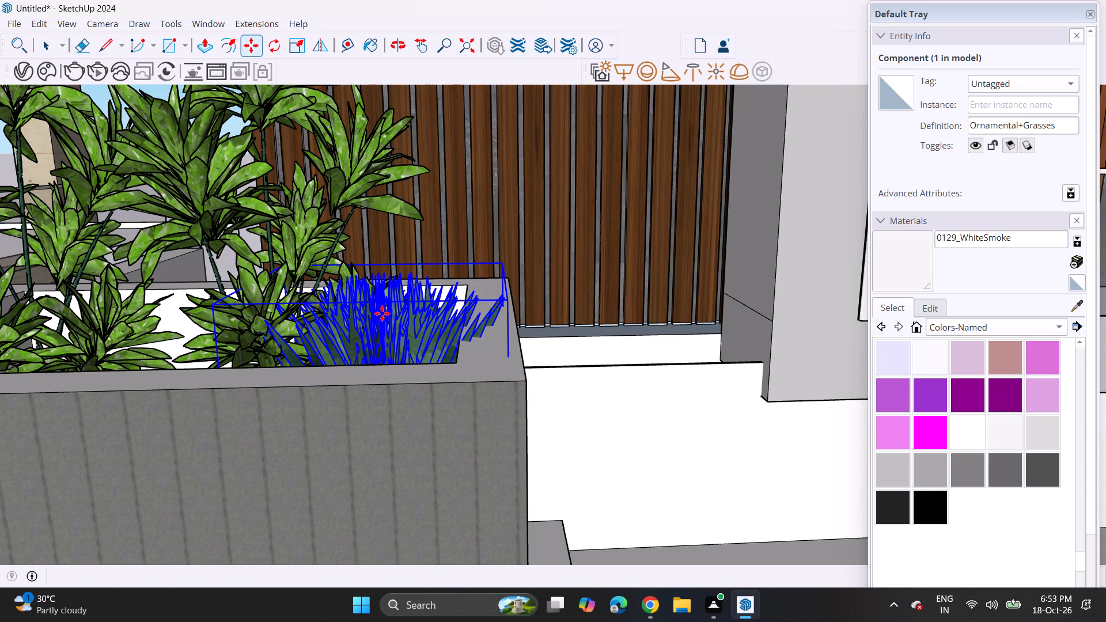
# Copy the ornamental grasses along the planter box into the gap between the two leafy plants.
pyautogui.click(388, 320)
pyautogui.keyDown('shift'); pyautogui.moveTo(168, 324); pyautogui.dragTo(383, 297, button='middle'); pyautogui.keyUp('shift')
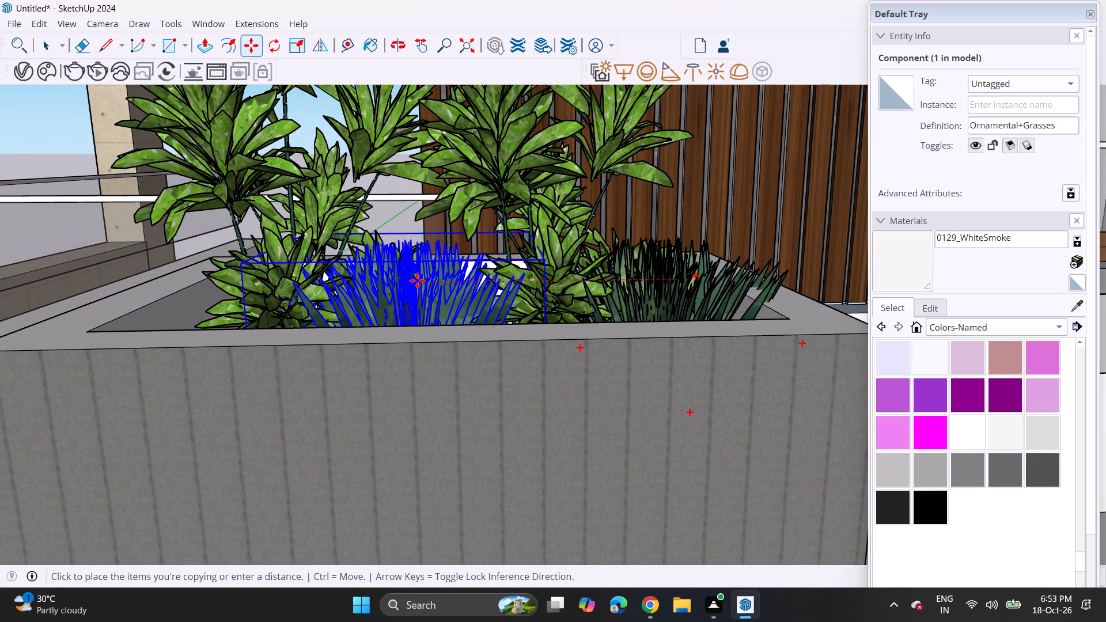
pyautogui.doubleClick(426, 279)
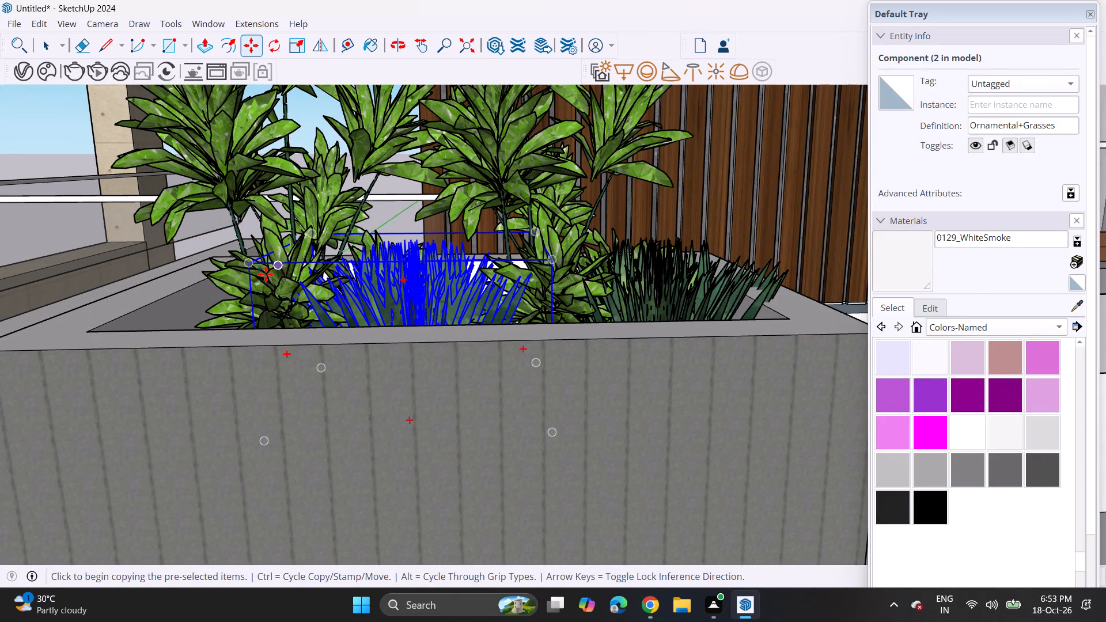
# Shift the ornamental grasses in the middle gap slightly along the planter box toward the grasses at its end.
pyautogui.click(377, 294)
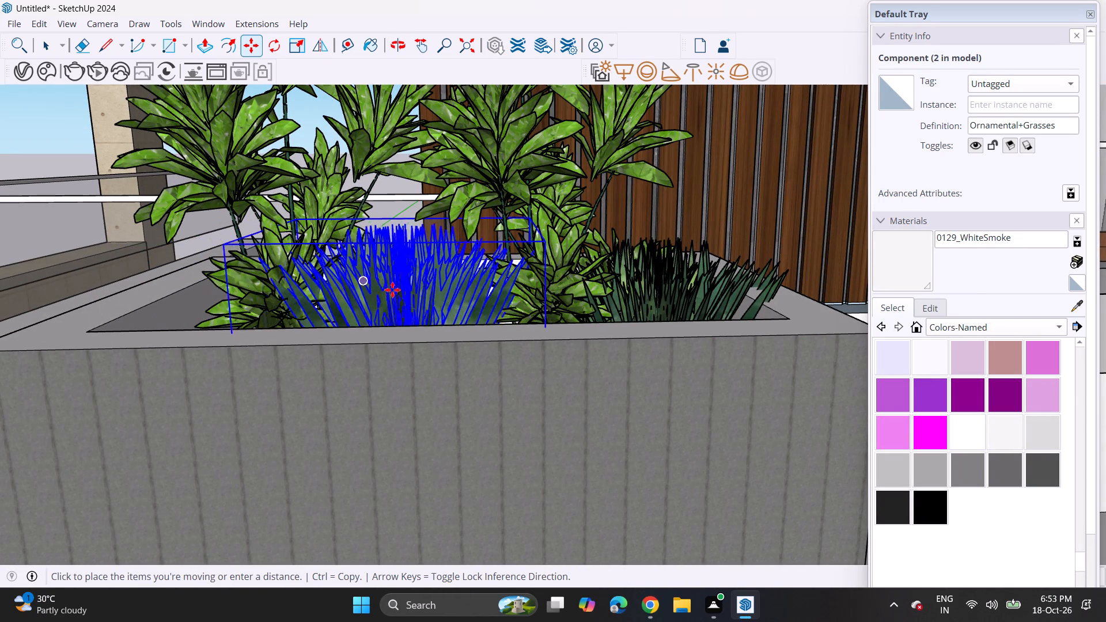
pyautogui.click(420, 287)
# Copy the middle ornamental grasses along the planter box to its opposite, still unplanted end, then clear the selection.
pyautogui.click(448, 282)
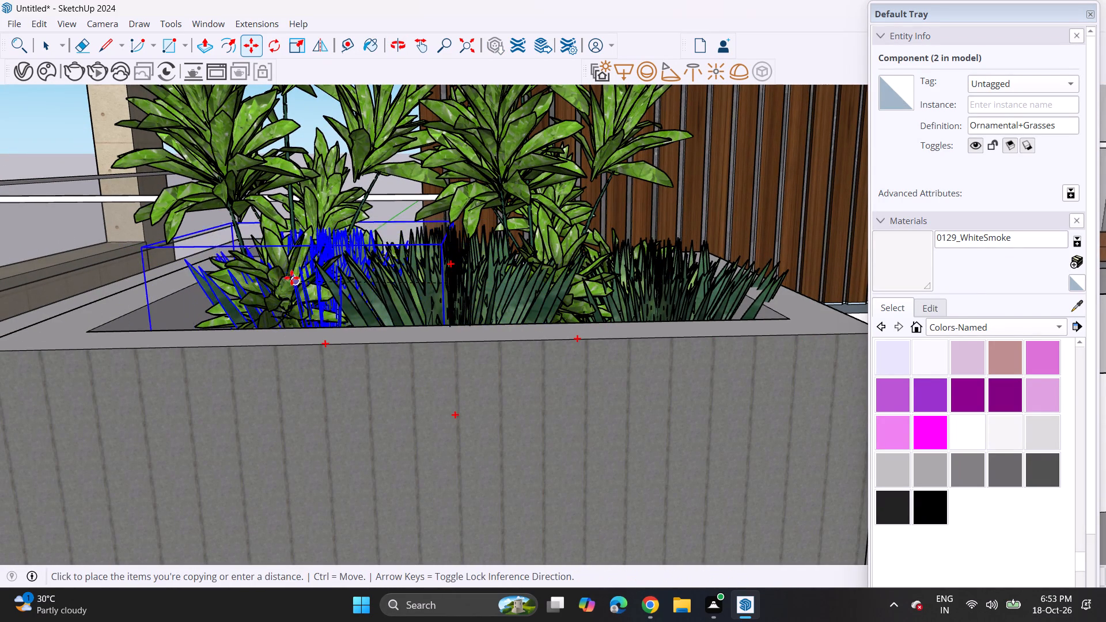
pyautogui.click(171, 286)
pyautogui.press('space')
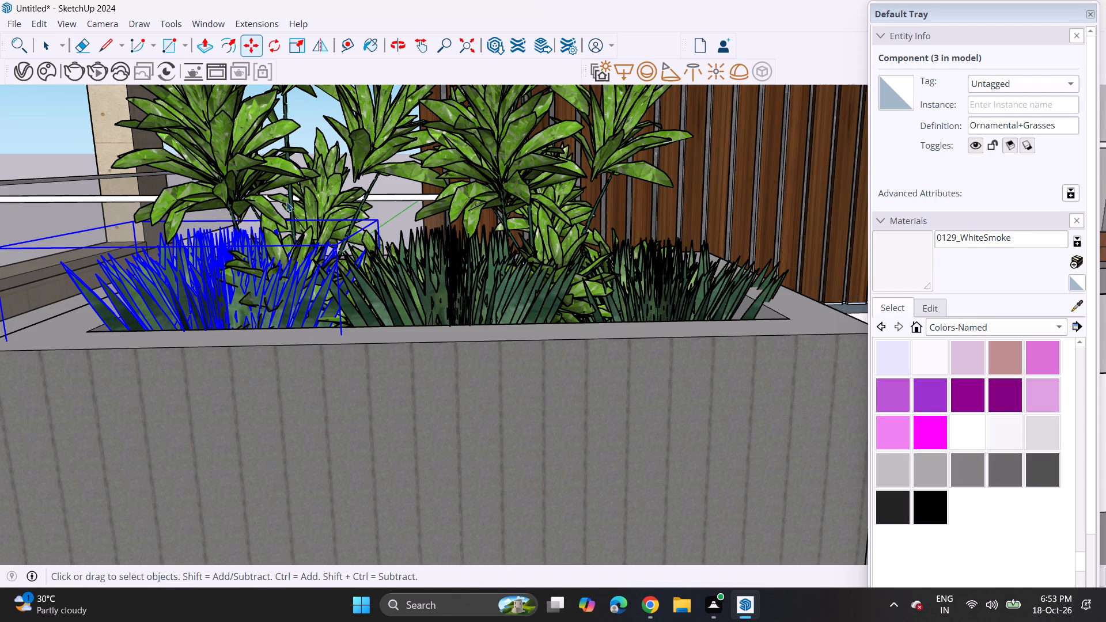
pyautogui.click(312, 121)
pyautogui.scroll(-12, 324, 191)
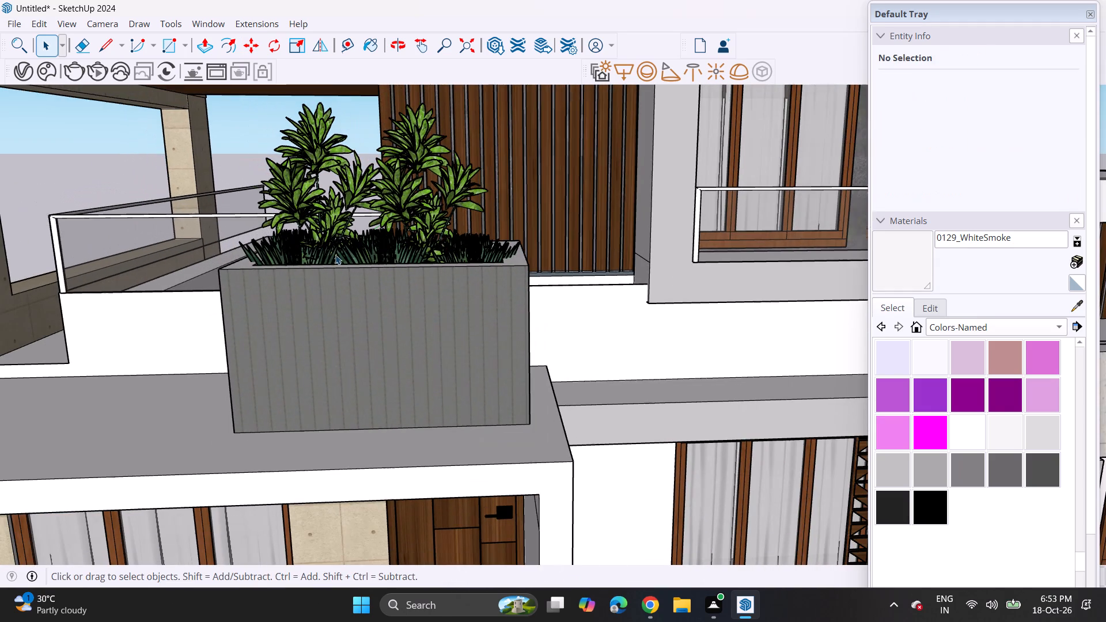
# Import the hanging plant model Component_74 from the Downloads folder and place it on open ground beside the villa.
pyautogui.click(16, 21)
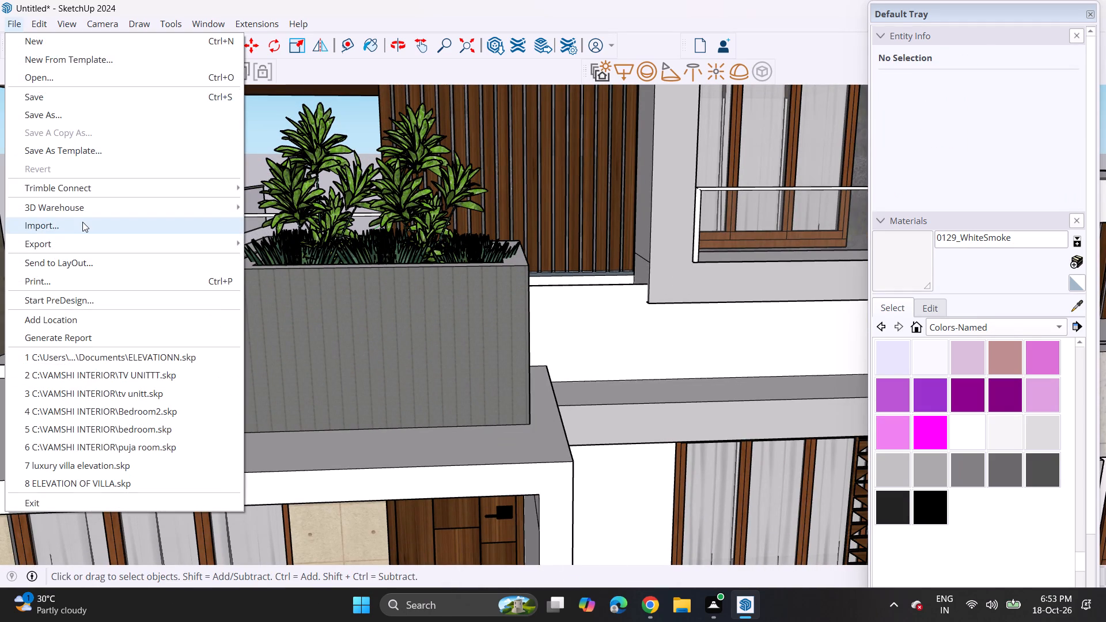
pyautogui.click(82, 232)
pyautogui.scroll(-4, 249, 215)
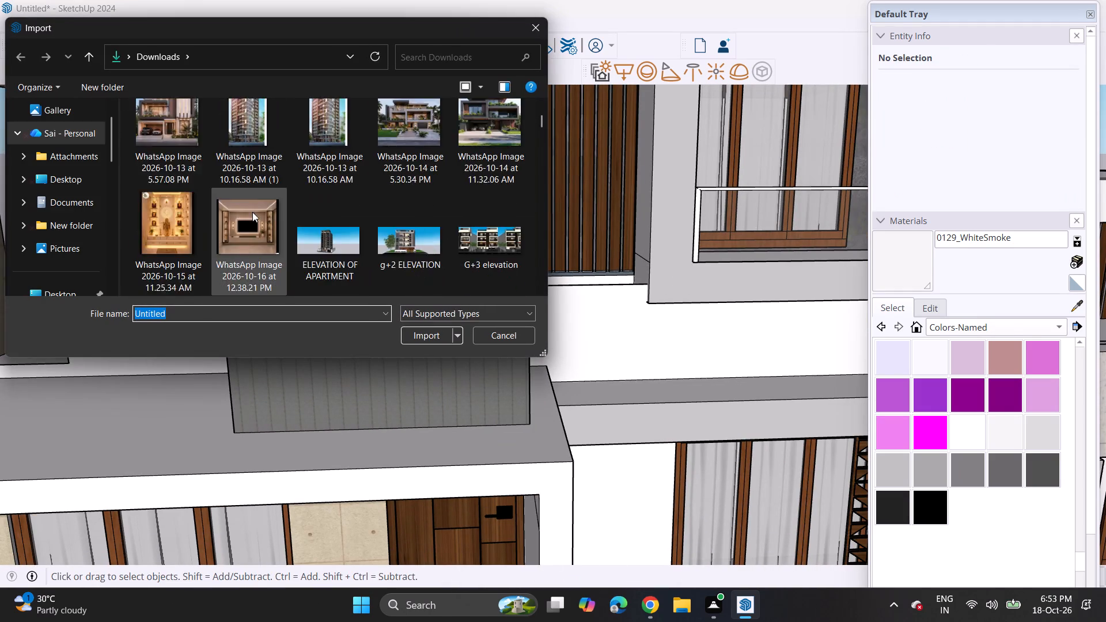
pyautogui.scroll(-19, 252, 212)
pyautogui.scroll(-10, 291, 195)
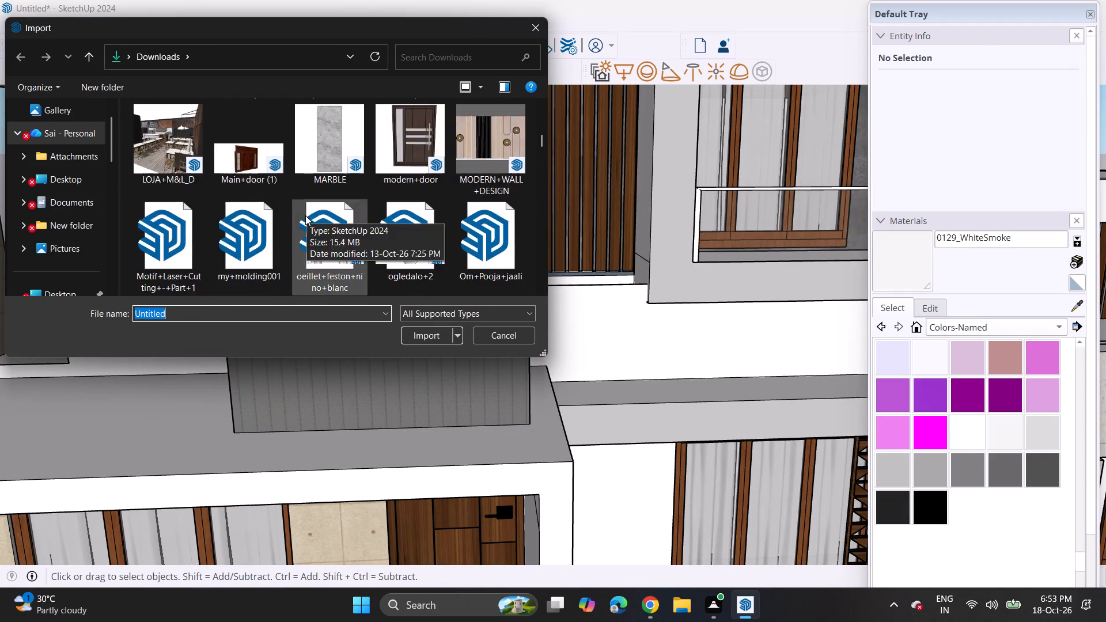
pyautogui.scroll(-16, 305, 215)
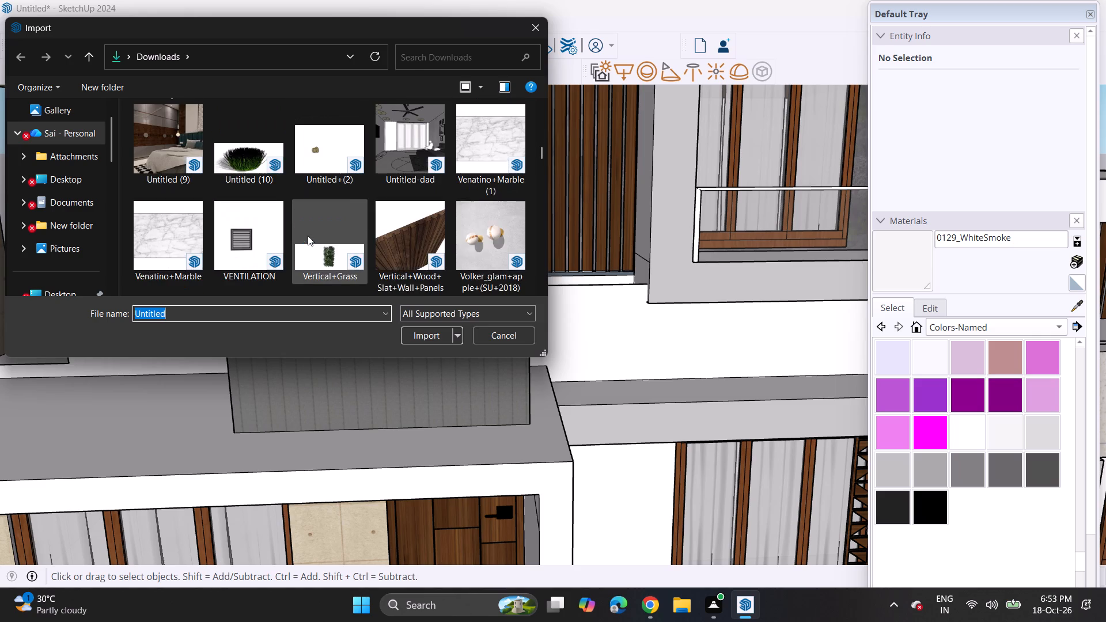
pyautogui.scroll(-11, 307, 237)
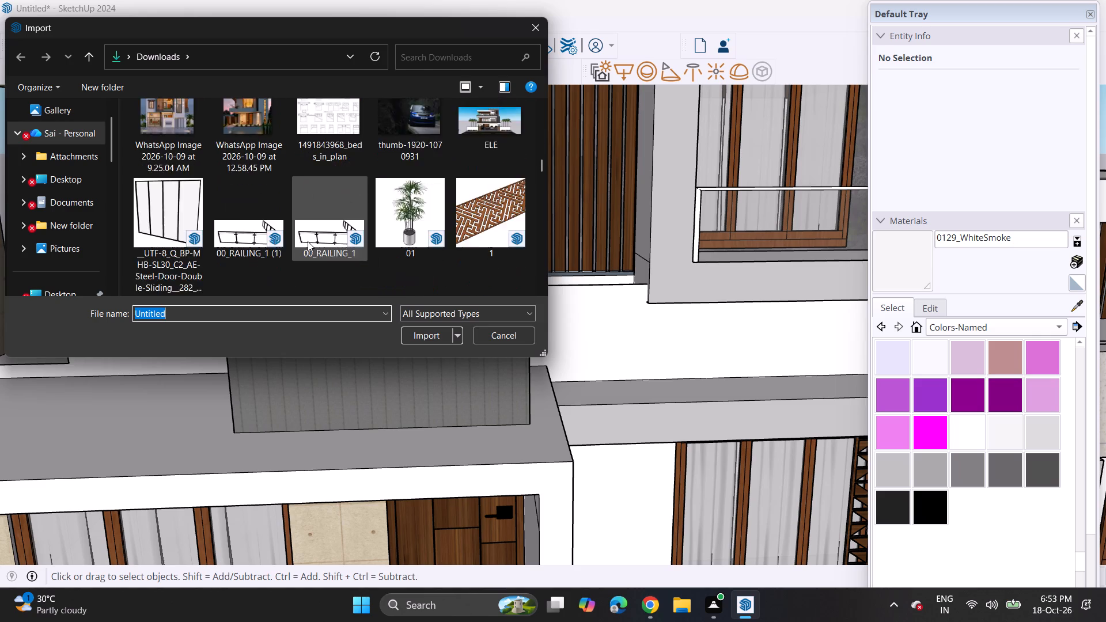
pyautogui.scroll(-5, 308, 240)
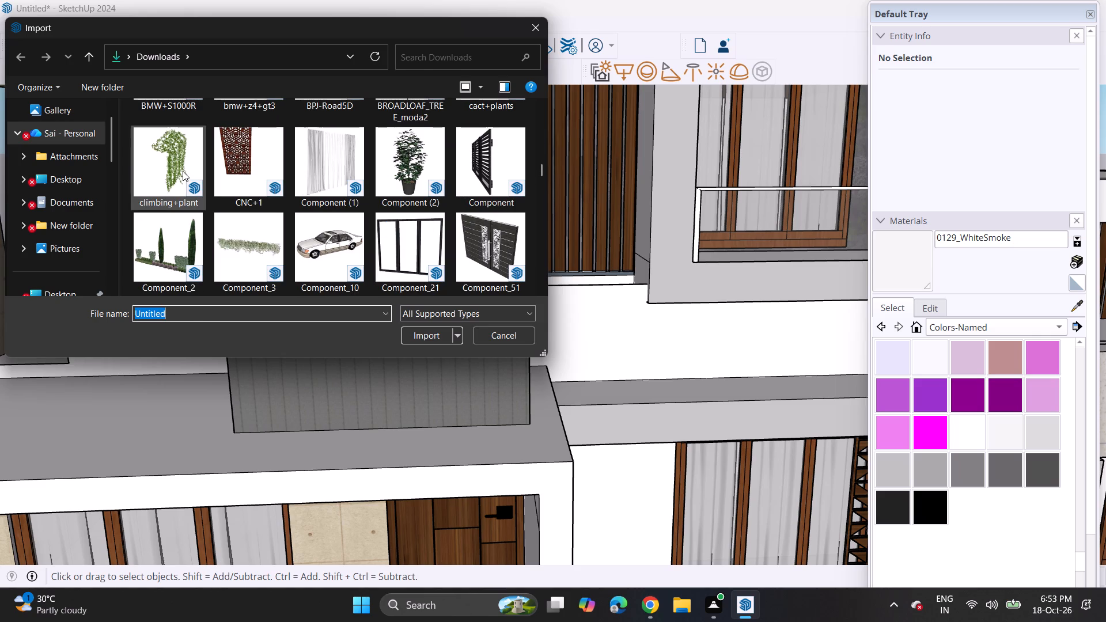
pyautogui.click(183, 171)
pyautogui.scroll(-9, 263, 193)
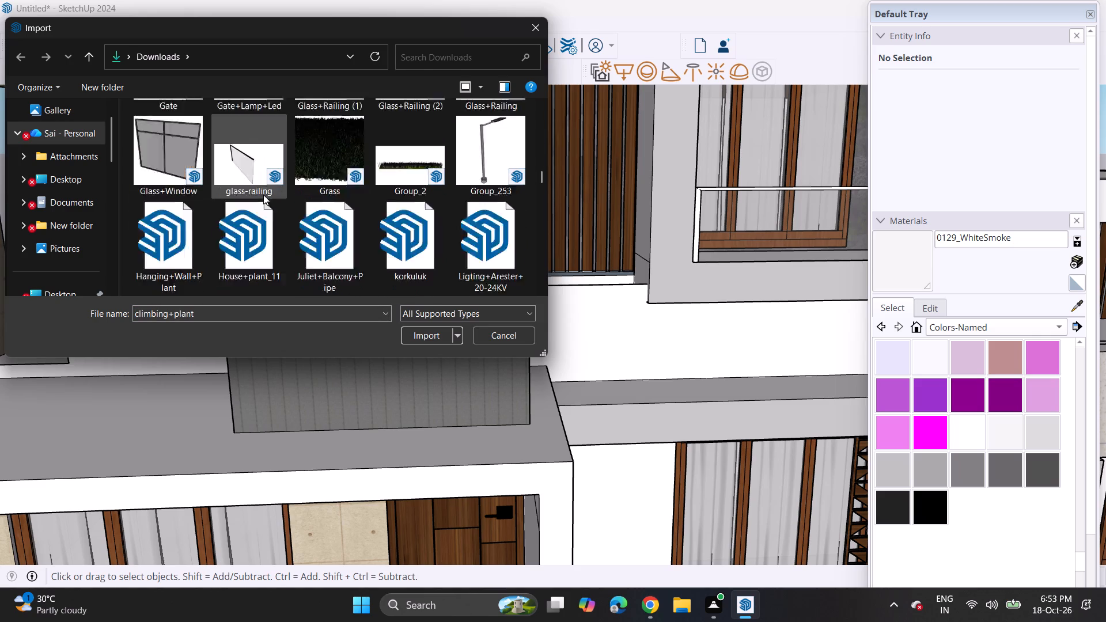
pyautogui.scroll(-4, 263, 195)
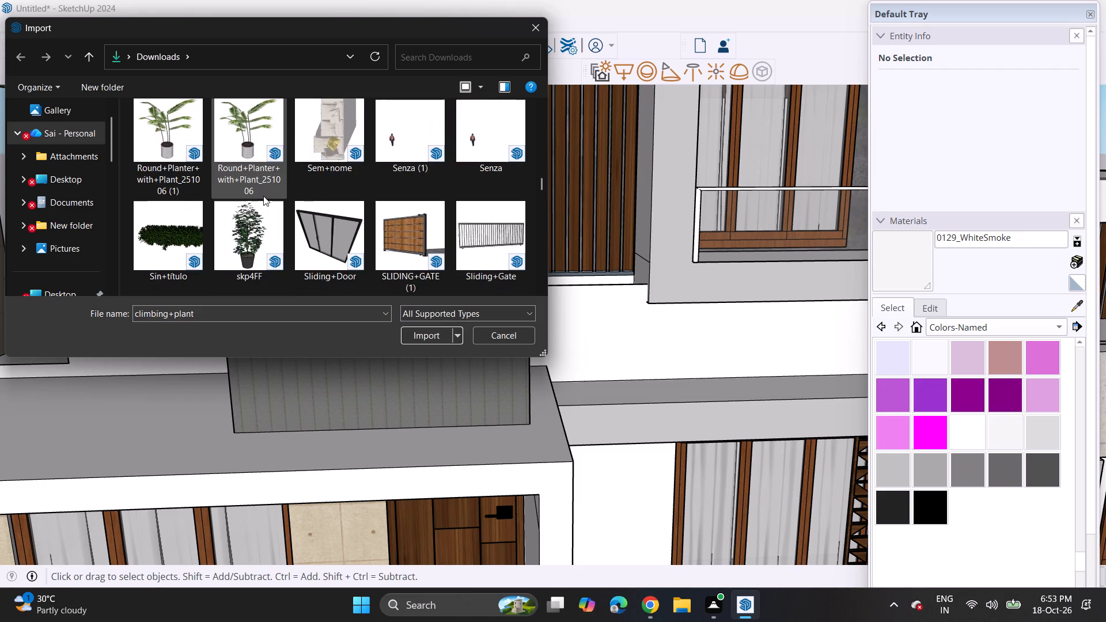
pyautogui.scroll(-5, 263, 196)
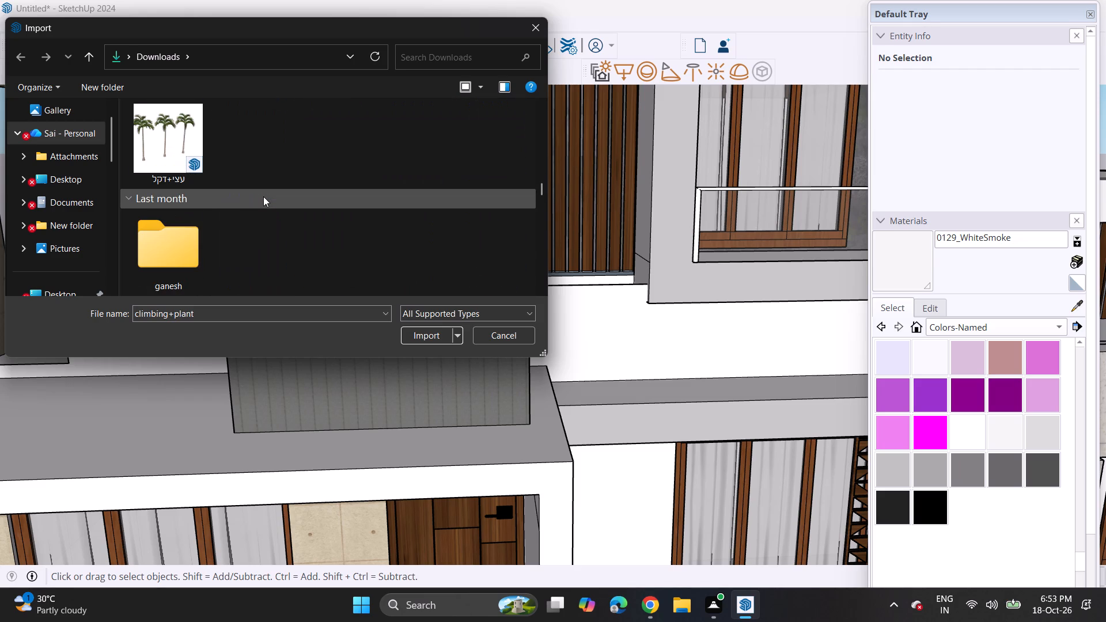
pyautogui.scroll(-2, 263, 196)
pyautogui.scroll(5, 262, 197)
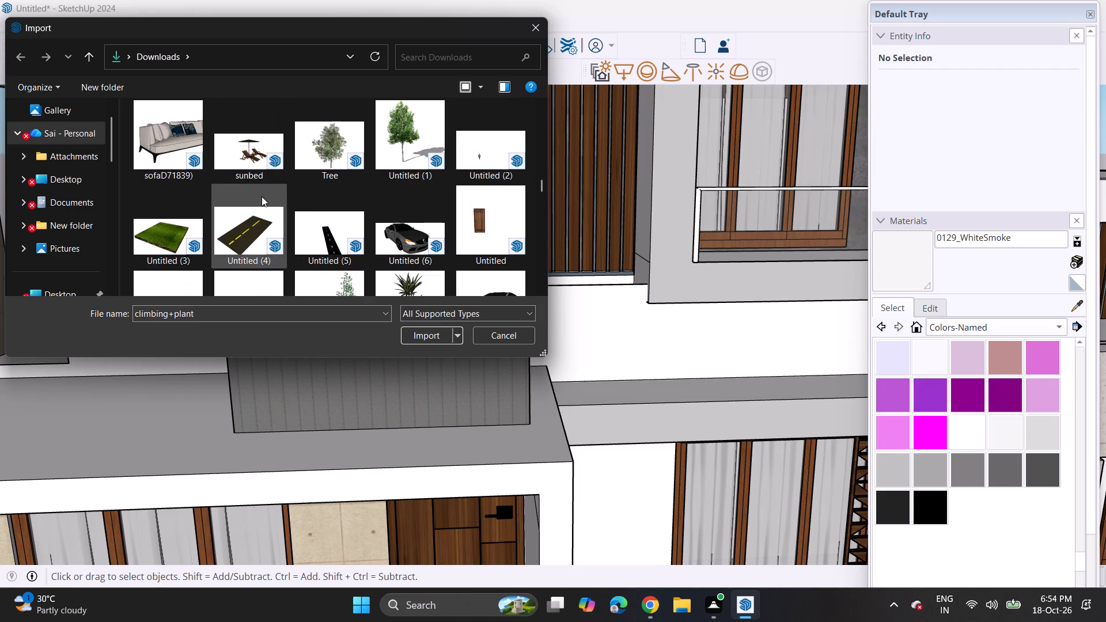
pyautogui.scroll(-1, 262, 196)
pyautogui.scroll(2, 262, 196)
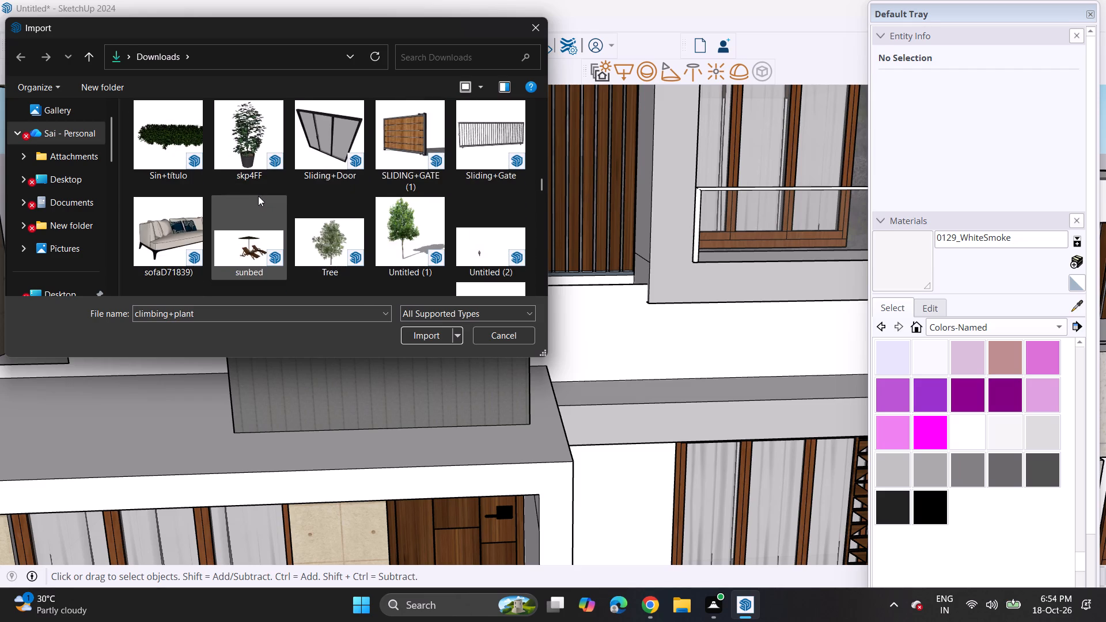
pyautogui.scroll(6, 257, 196)
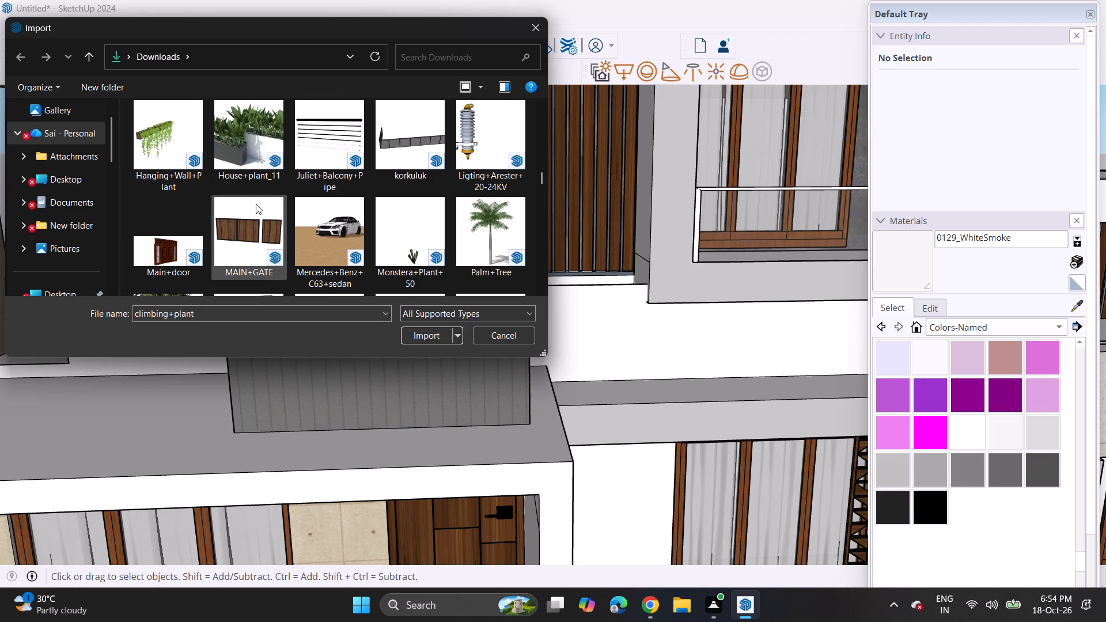
pyautogui.scroll(6, 256, 204)
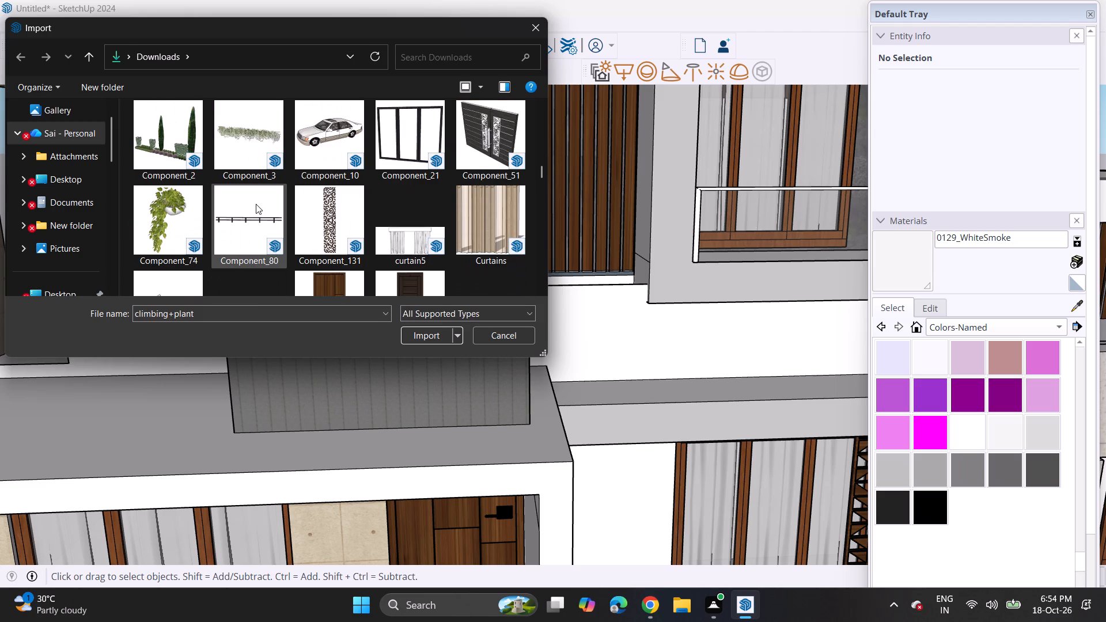
pyautogui.click(192, 217)
pyautogui.click(414, 336)
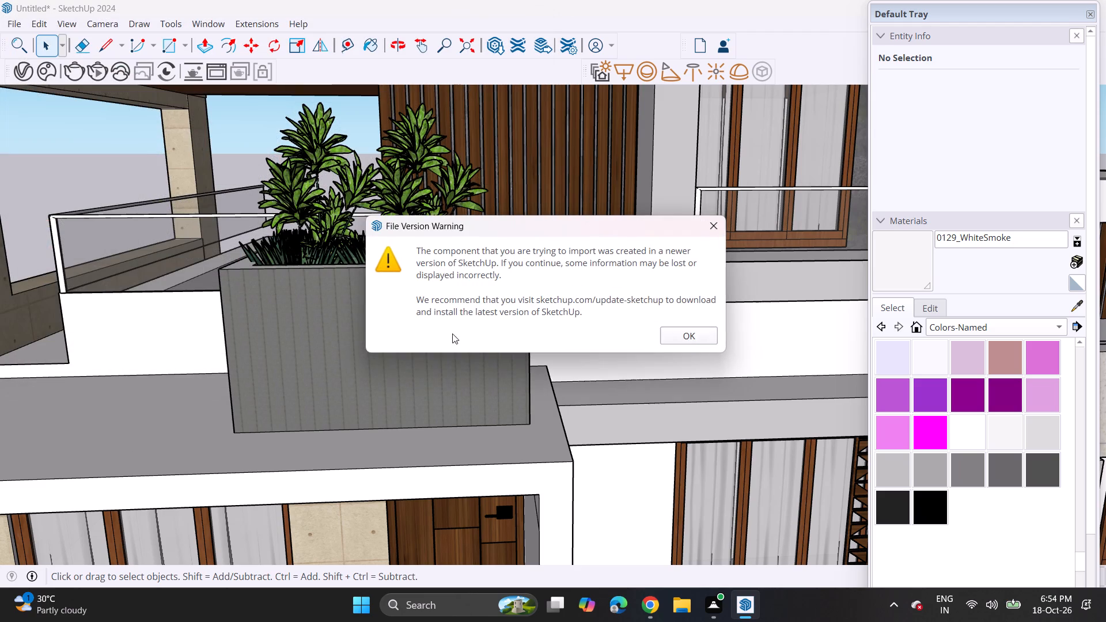
pyautogui.click(701, 332)
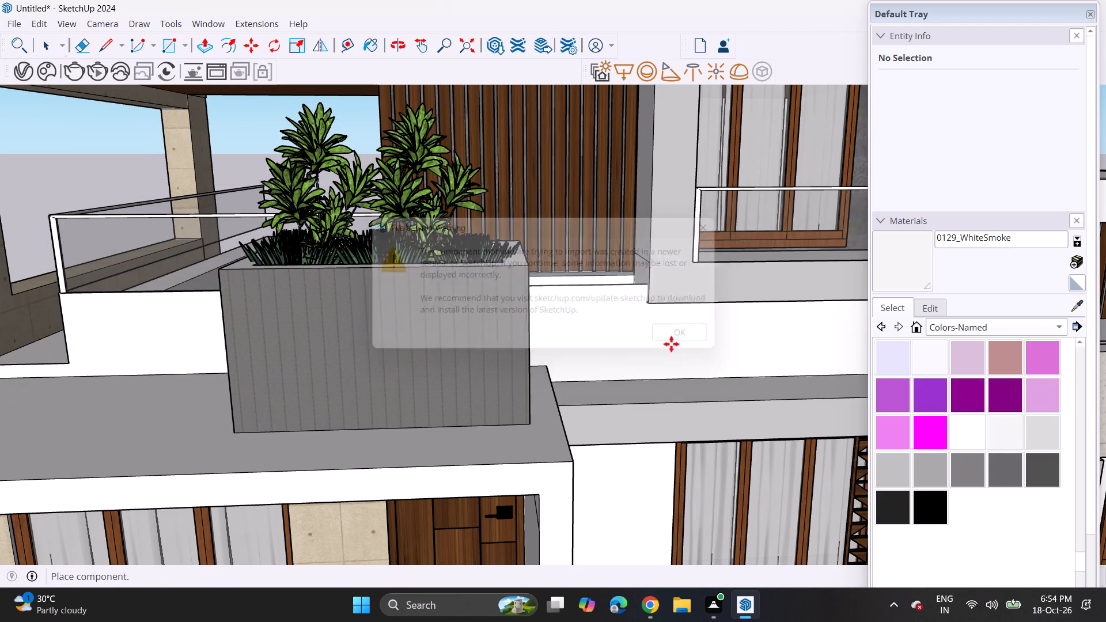
pyautogui.scroll(-20, 323, 317)
pyautogui.scroll(-4, 323, 317)
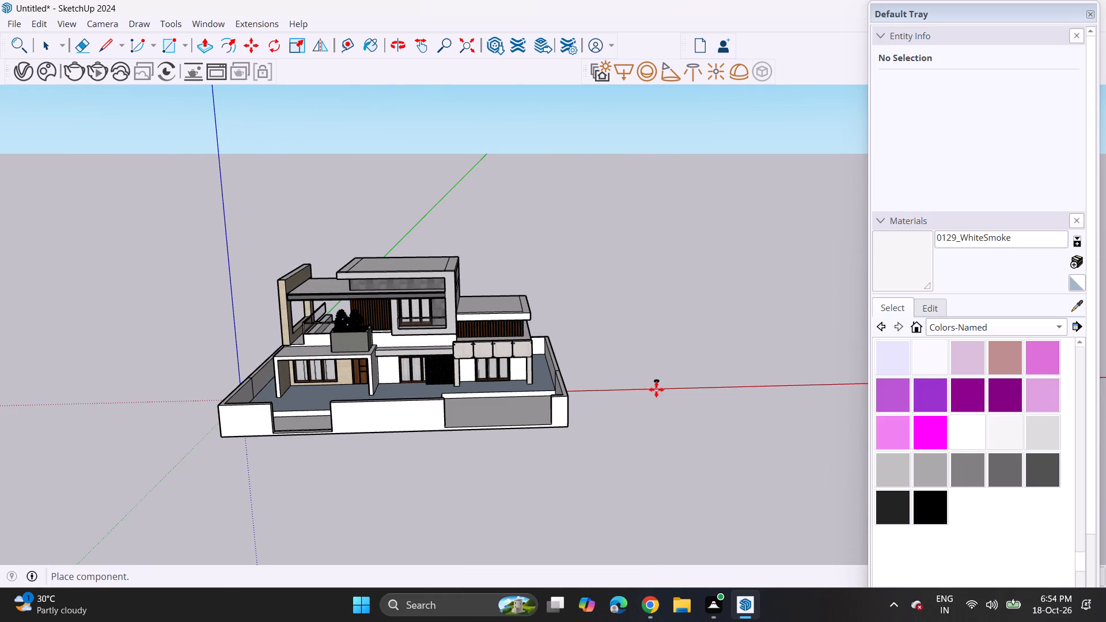
pyautogui.click(638, 417)
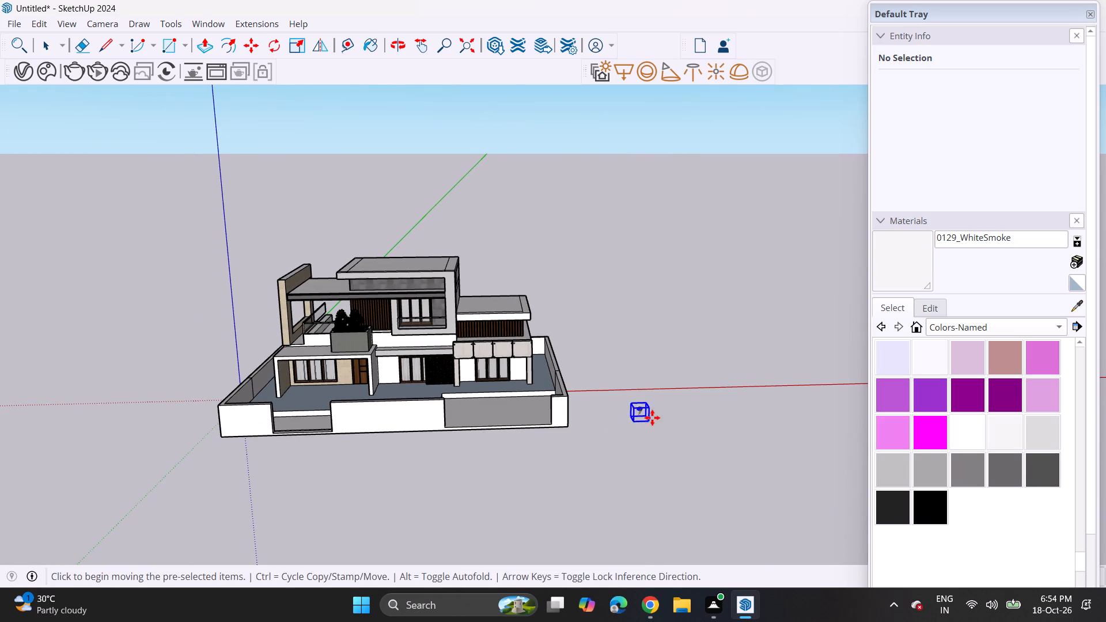
# Explode the imported hanging plant component into its separate parts.
pyautogui.scroll(14, 652, 418)
pyautogui.scroll(17, 643, 398)
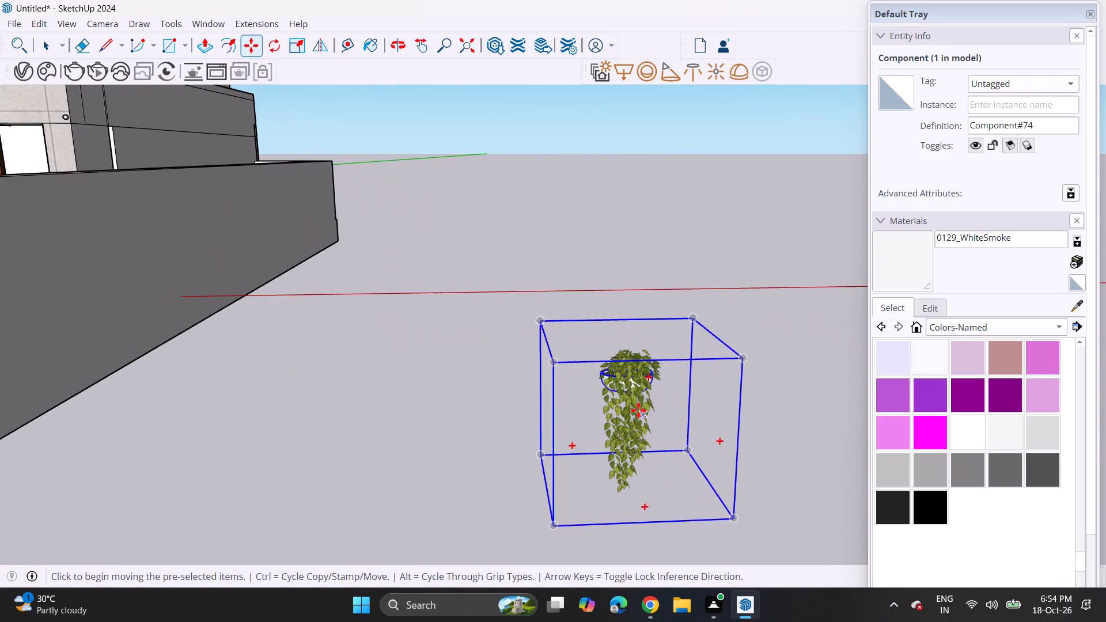
pyautogui.scroll(10, 633, 399)
pyautogui.rightClick(630, 399)
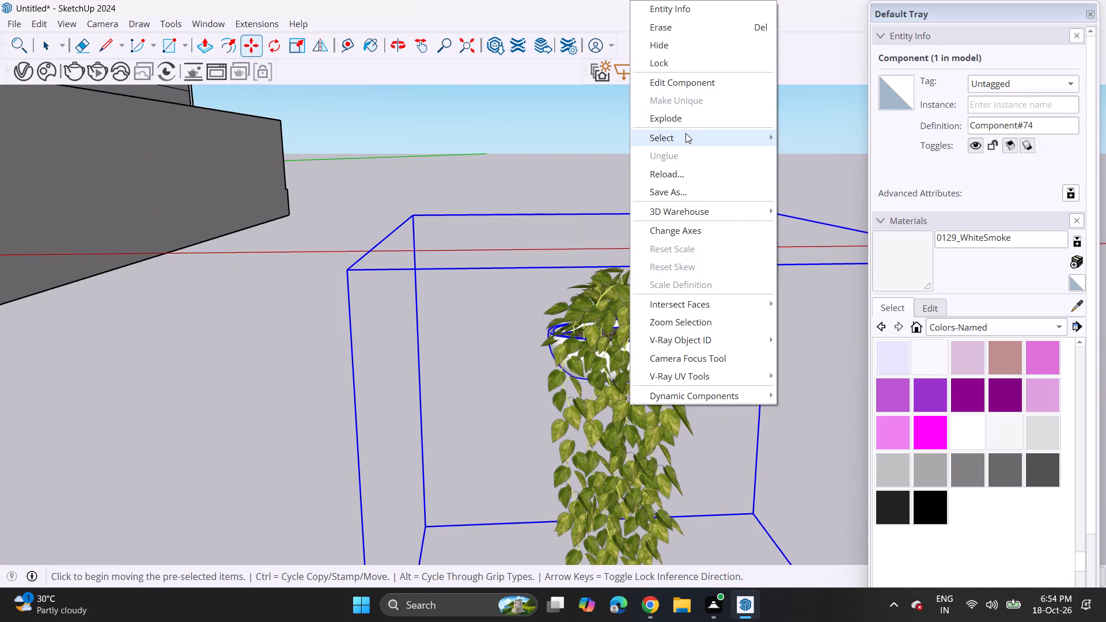
pyautogui.click(678, 118)
pyautogui.click(655, 363)
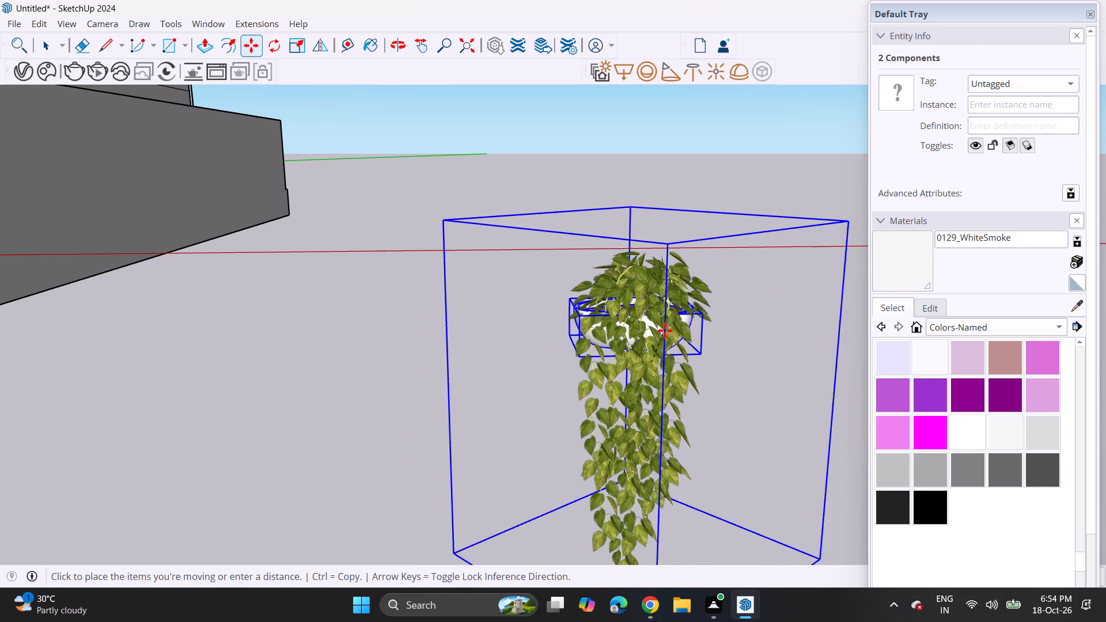
pyautogui.click(635, 341)
pyautogui.press('space')
# Explode the nested plant component and the group inside it to separate the hanging foliage from its bowl.
pyautogui.click(588, 367)
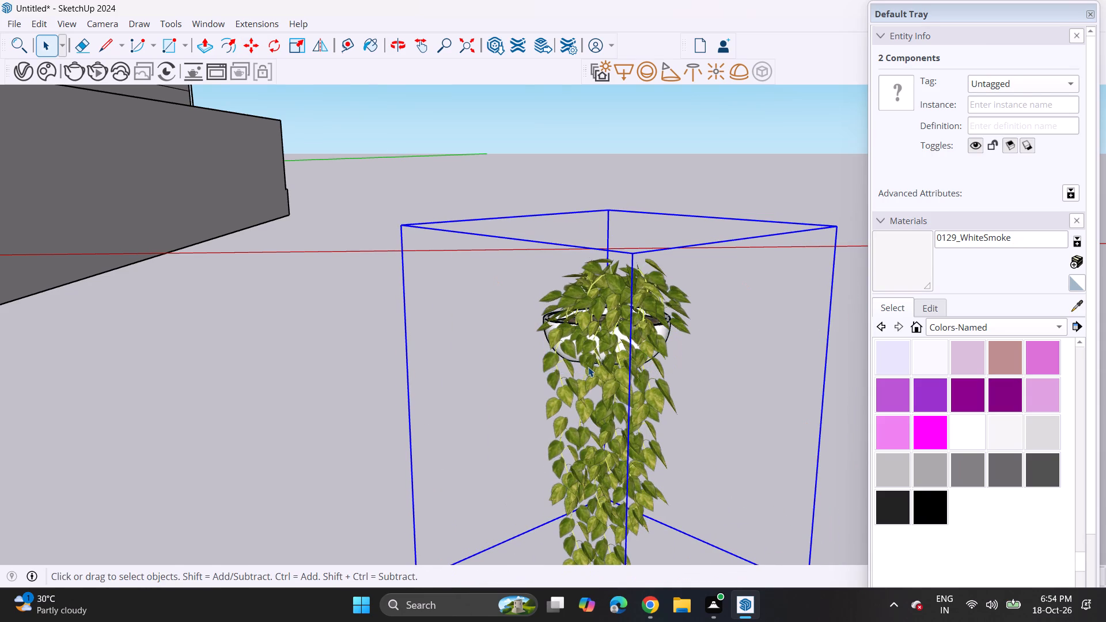
pyautogui.click(611, 344)
pyautogui.rightClick(612, 325)
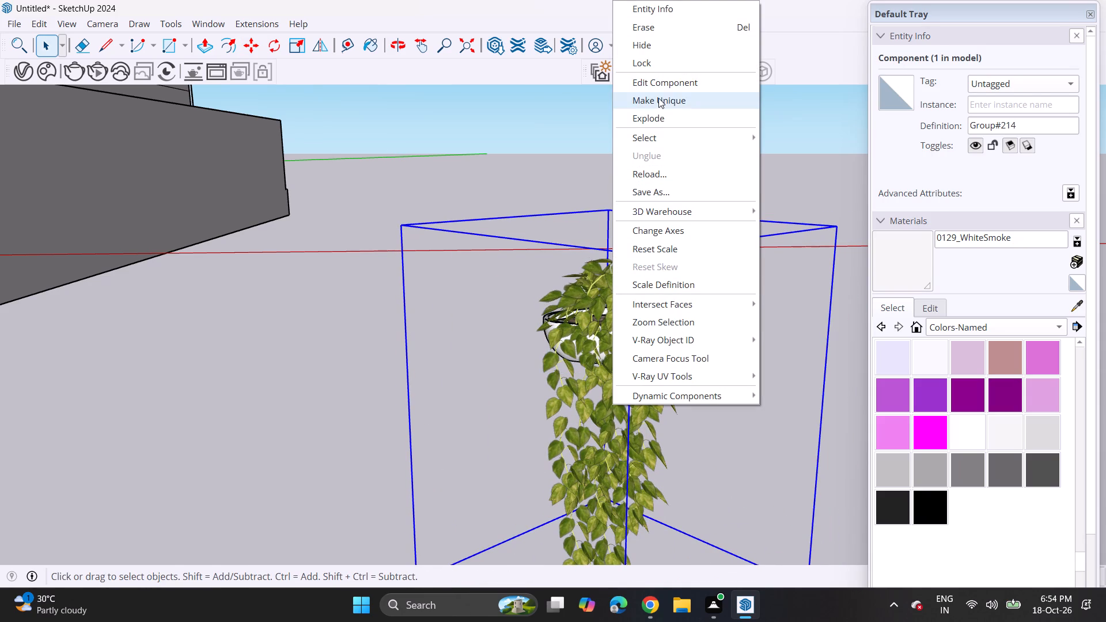
pyautogui.click(658, 119)
pyautogui.click(621, 343)
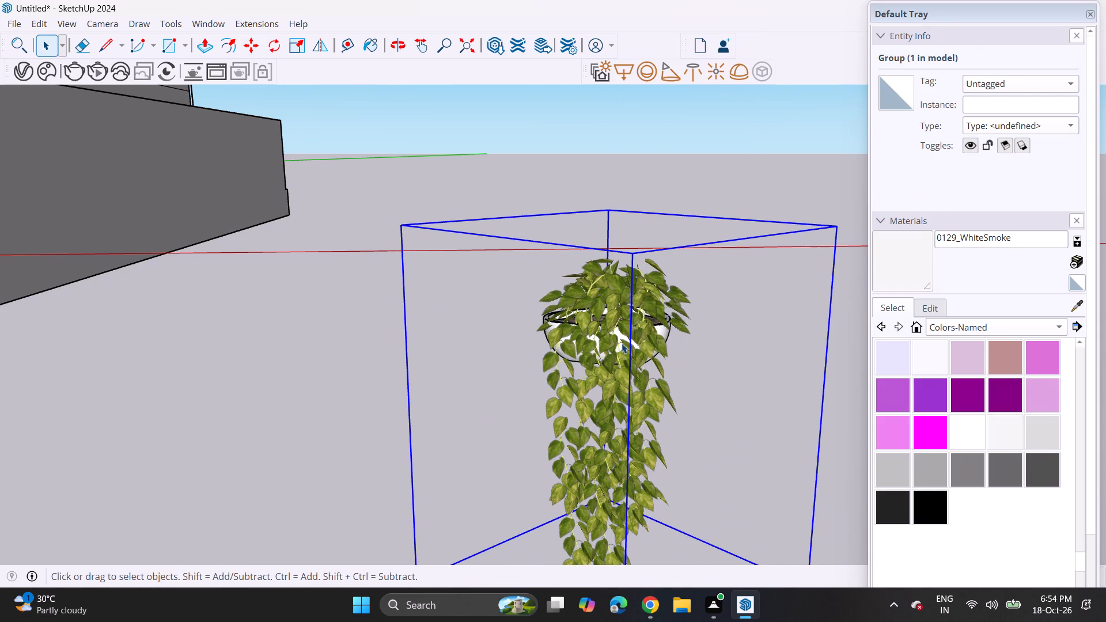
pyautogui.rightClick(635, 347)
pyautogui.click(660, 161)
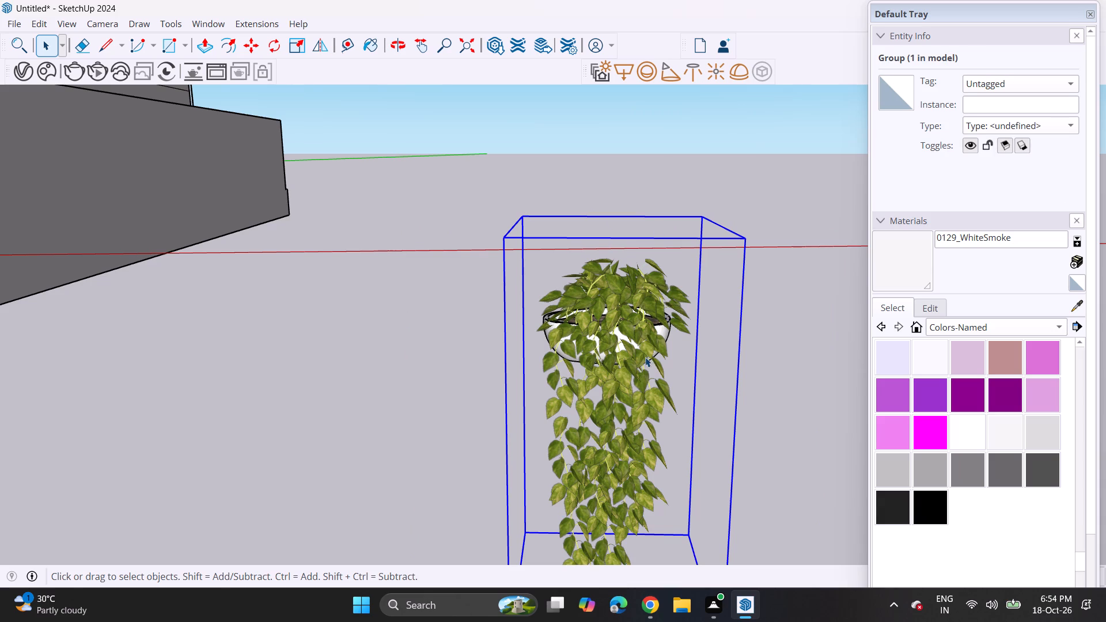
# Move the hanging philodendron out of its bowl onto the front face of the balcony planter box, near the grasses-only end.
pyautogui.click(645, 357)
pyautogui.press('m')
pyautogui.click(642, 345)
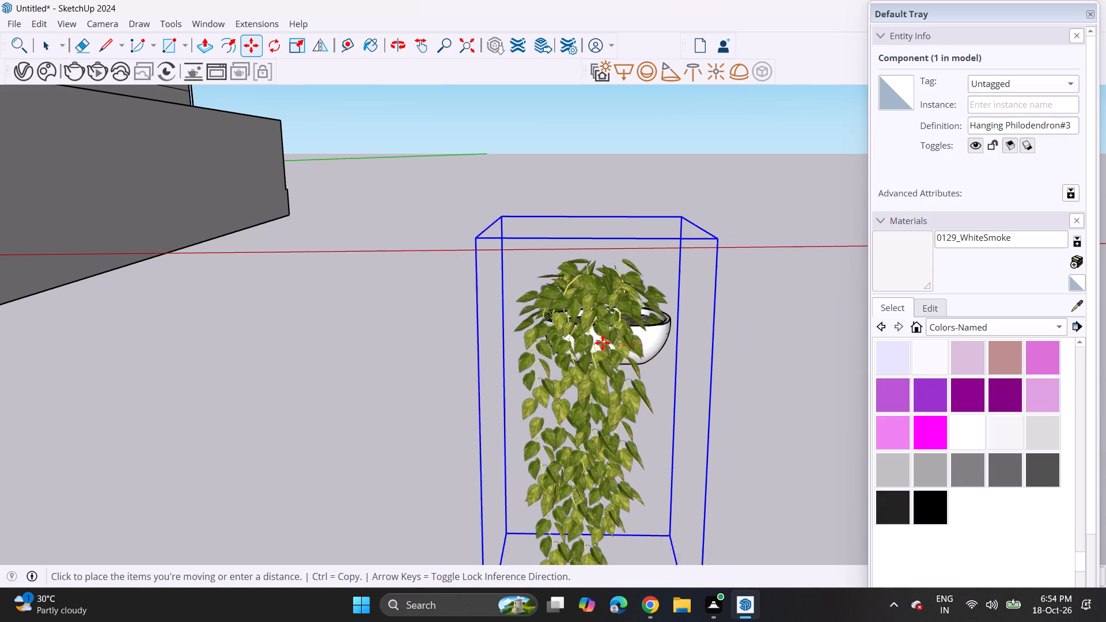
pyautogui.scroll(-8, 407, 378)
pyautogui.moveTo(371, 377); pyautogui.dragTo(1038, 267, button='middle')
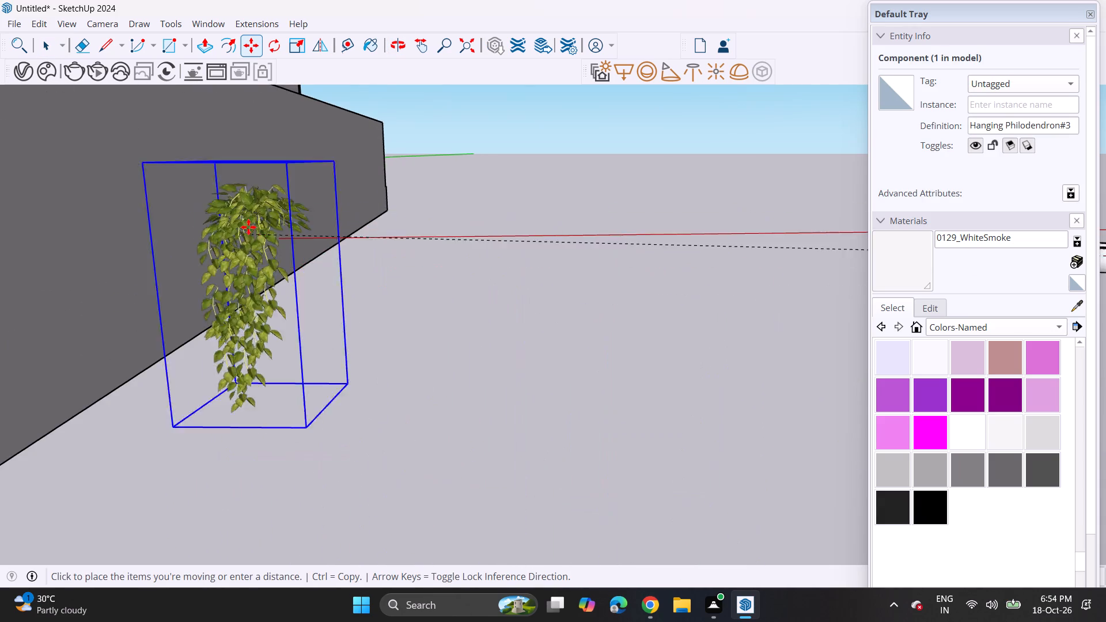
pyautogui.scroll(-20, 248, 227)
pyautogui.keyDown('shift'); pyautogui.moveTo(204, 189); pyautogui.dragTo(903, 388, button='middle'); pyautogui.keyUp('shift')
pyautogui.keyDown('shift'); pyautogui.moveTo(216, 220); pyautogui.dragTo(506, 363, button='middle'); pyautogui.keyUp('shift')
pyautogui.scroll(5, 531, 348)
pyautogui.scroll(3, 413, 350)
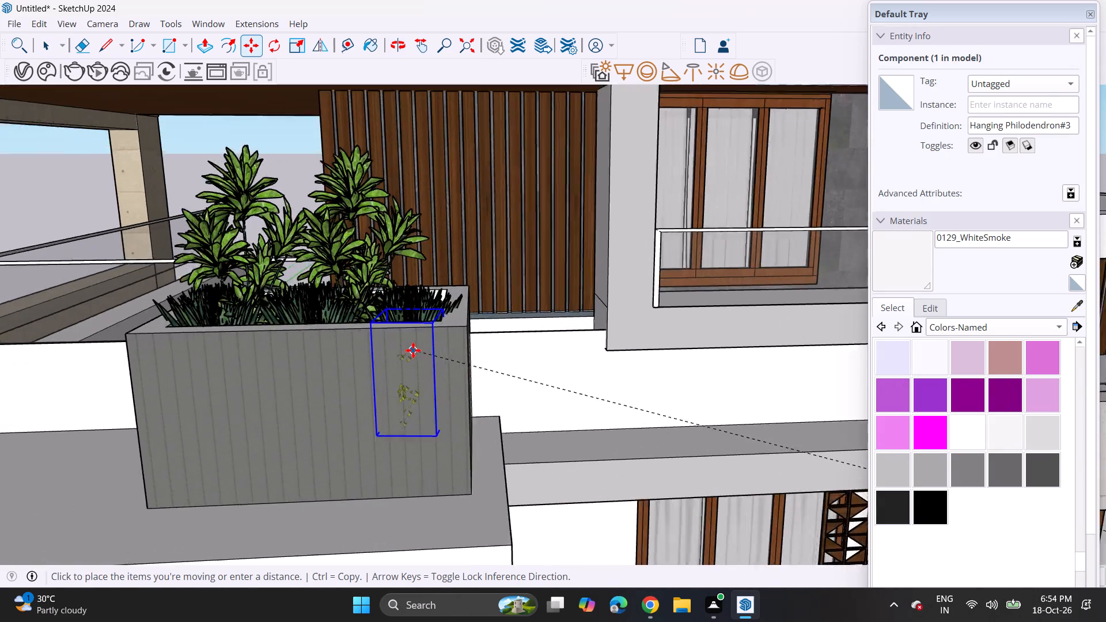
pyautogui.scroll(1, 413, 350)
pyautogui.click(407, 356)
# Adjust the hanging philodendron's position so it hangs in front of the planter box from its top front edge.
pyautogui.click(443, 307)
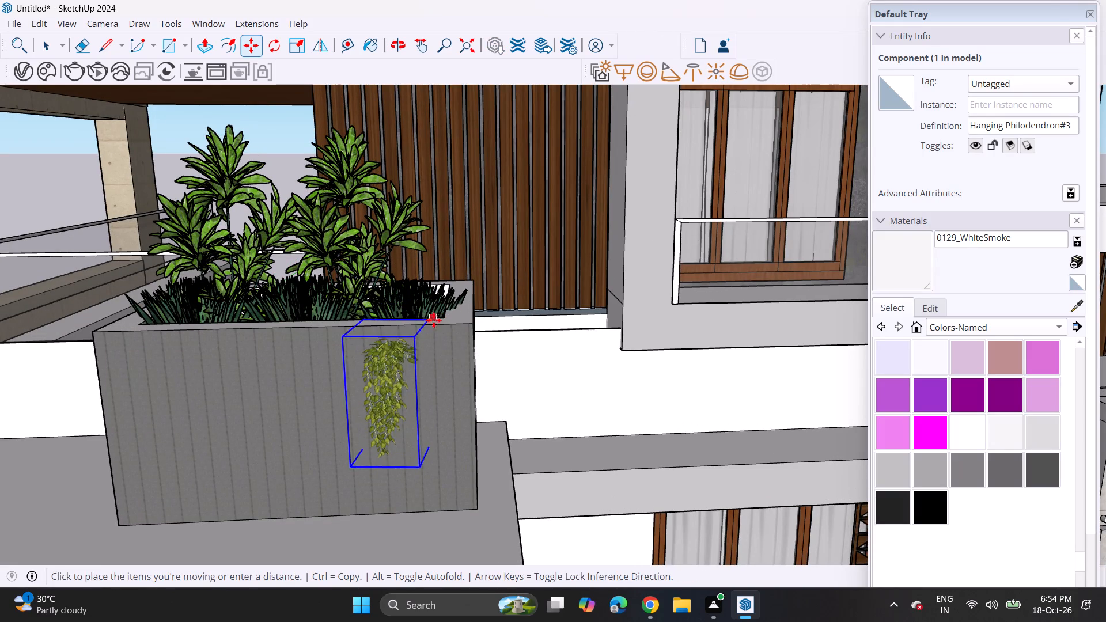
pyautogui.click(435, 325)
pyautogui.click(397, 379)
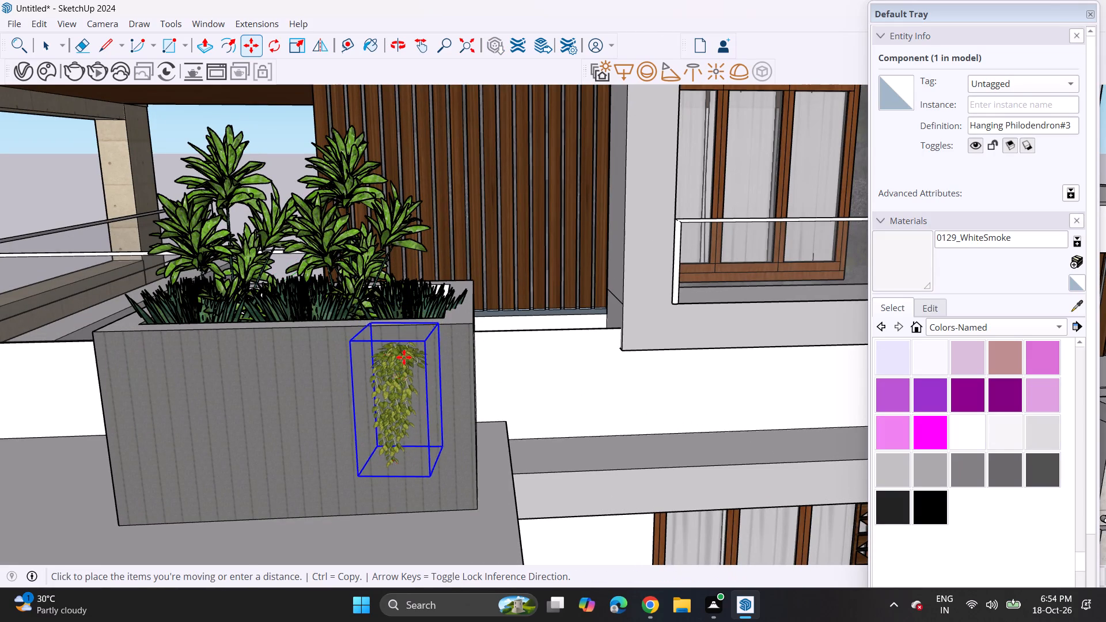
pyautogui.click(397, 367)
pyautogui.scroll(4, 430, 342)
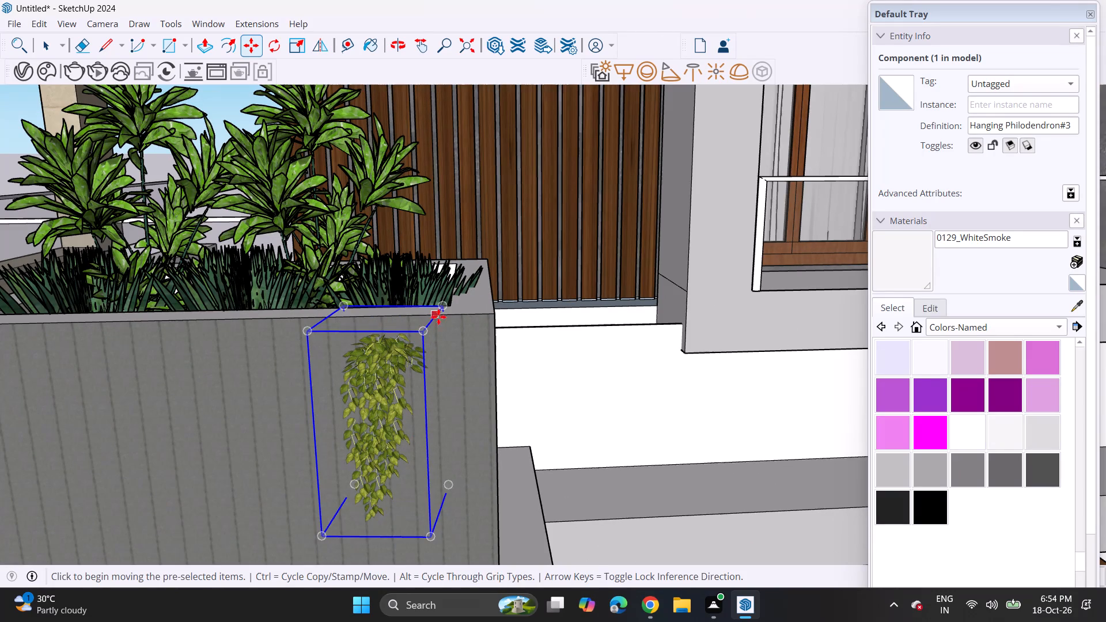
pyautogui.click(445, 310)
pyautogui.click(414, 306)
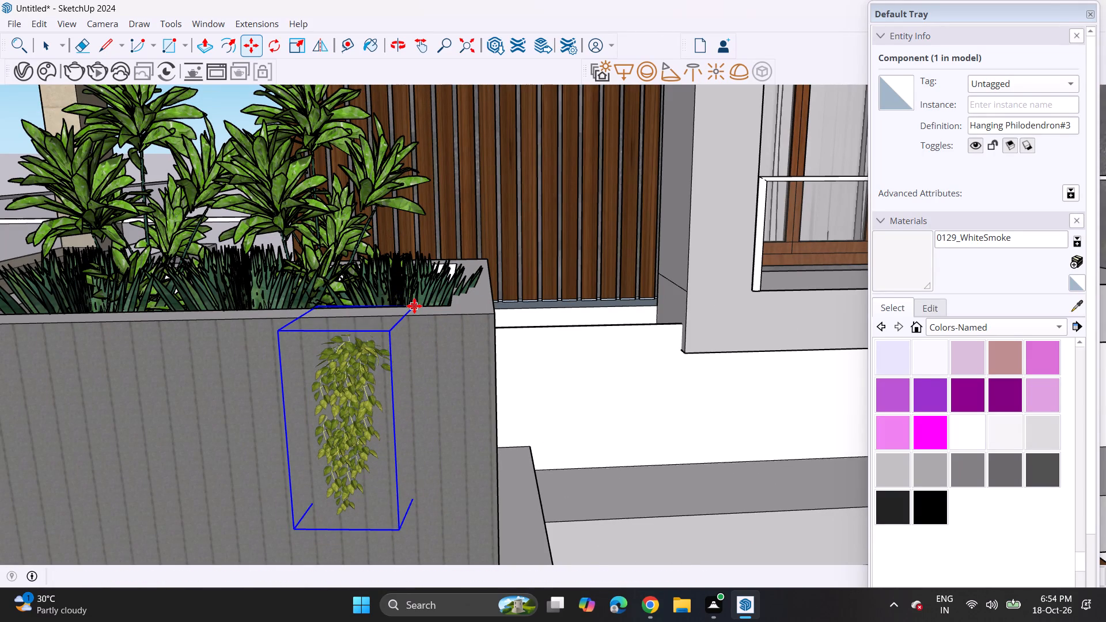
# Move the hanging philodendron along the planter's front face to the end corner and raise it to the top edge.
pyautogui.keyDown('shift'); pyautogui.moveTo(401, 397); pyautogui.dragTo(653, 337, button='middle'); pyautogui.keyUp('shift')
pyautogui.moveTo(542, 393); pyautogui.dragTo(649, 399, button='middle')
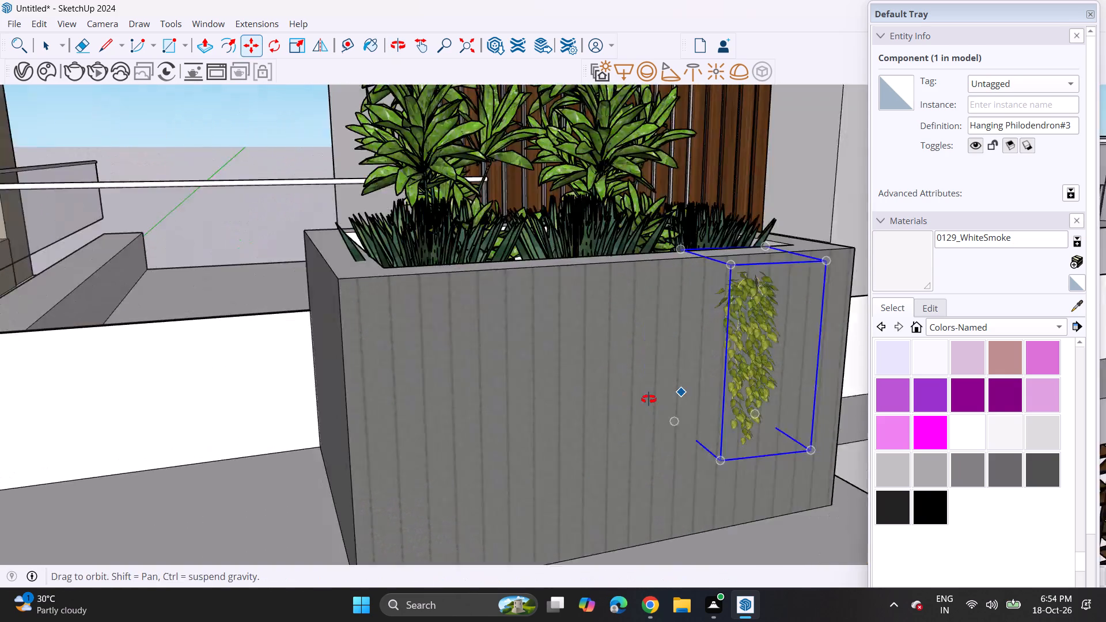
pyautogui.moveTo(649, 399); pyautogui.dragTo(668, 409, button='middle')
pyautogui.scroll(4, 718, 354)
pyautogui.keyDown('shift'); pyautogui.moveTo(716, 404); pyautogui.dragTo(528, 441, button='middle'); pyautogui.keyUp('shift')
pyautogui.click(681, 421)
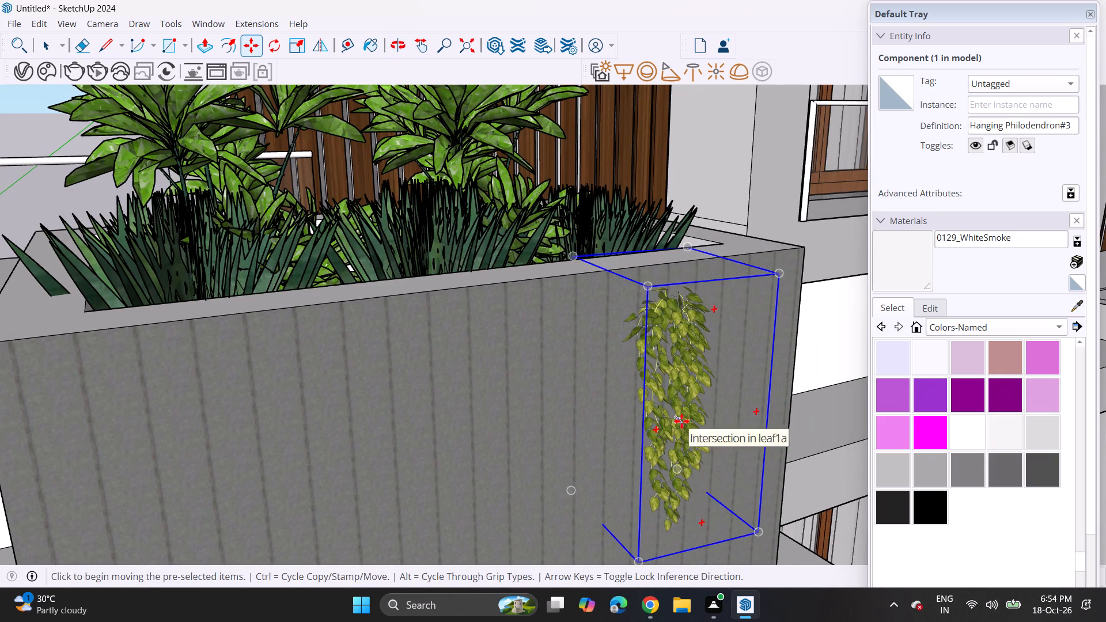
pyautogui.click(790, 410)
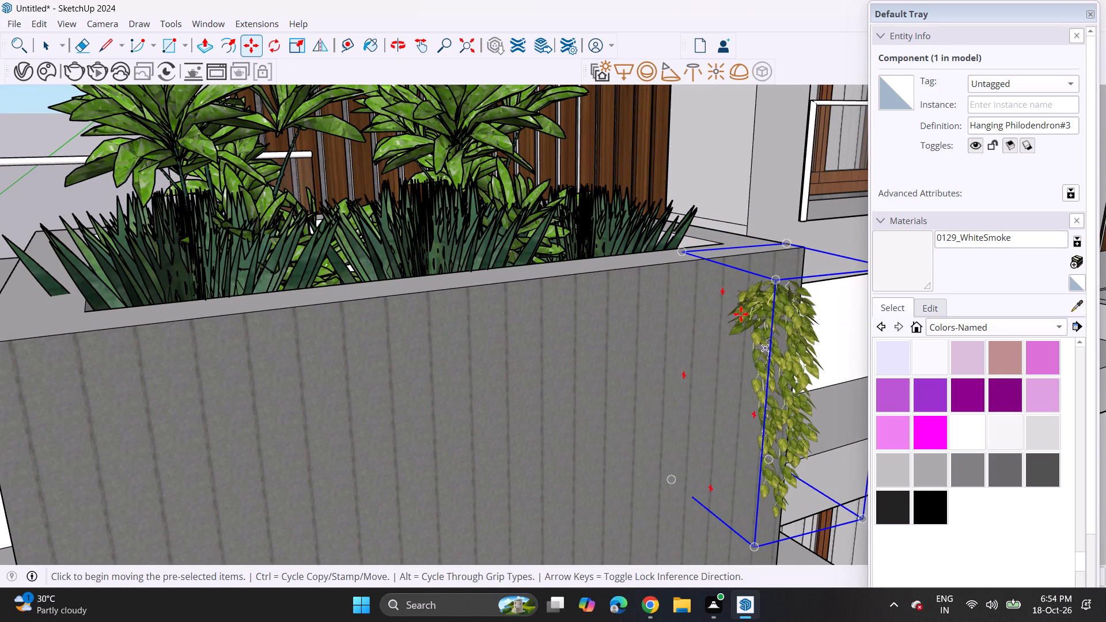
pyautogui.click(688, 255)
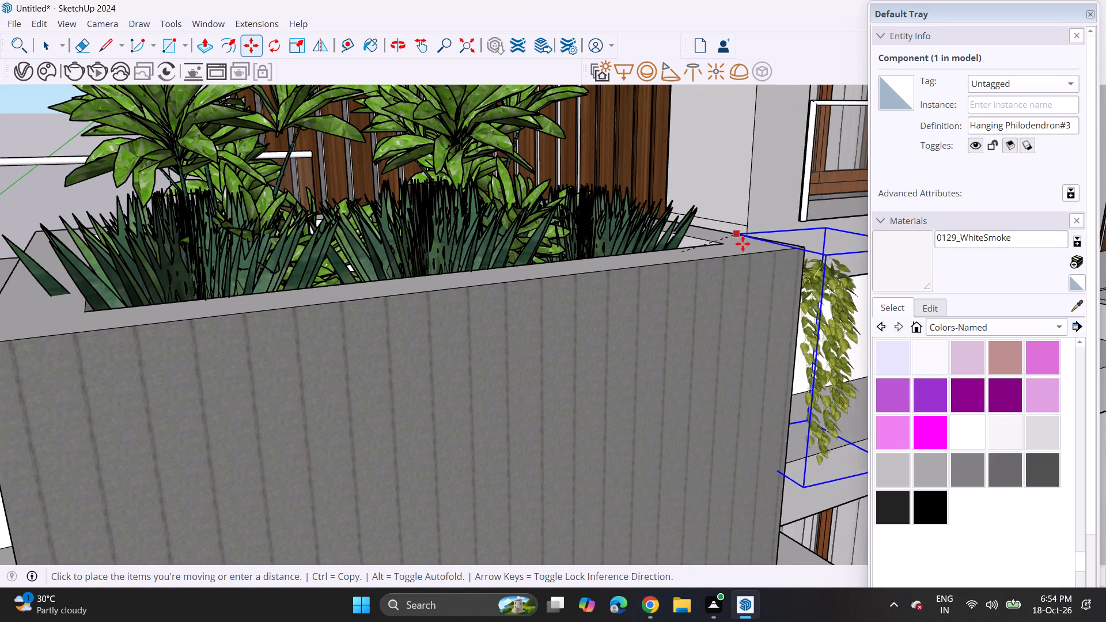
pyautogui.click(662, 265)
pyautogui.click(770, 282)
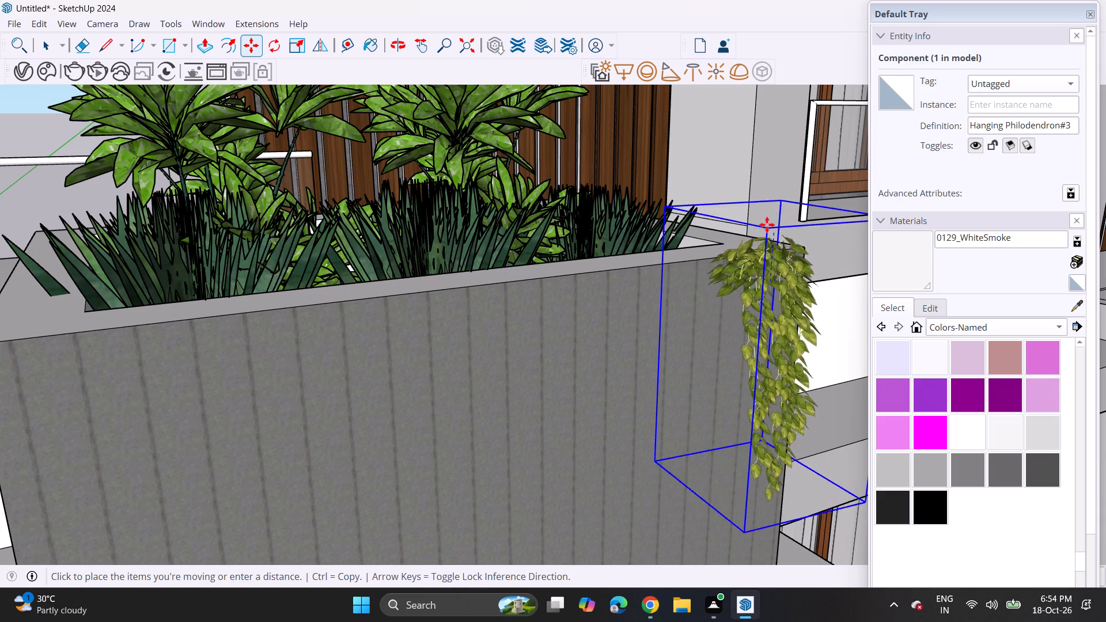
pyautogui.click(767, 238)
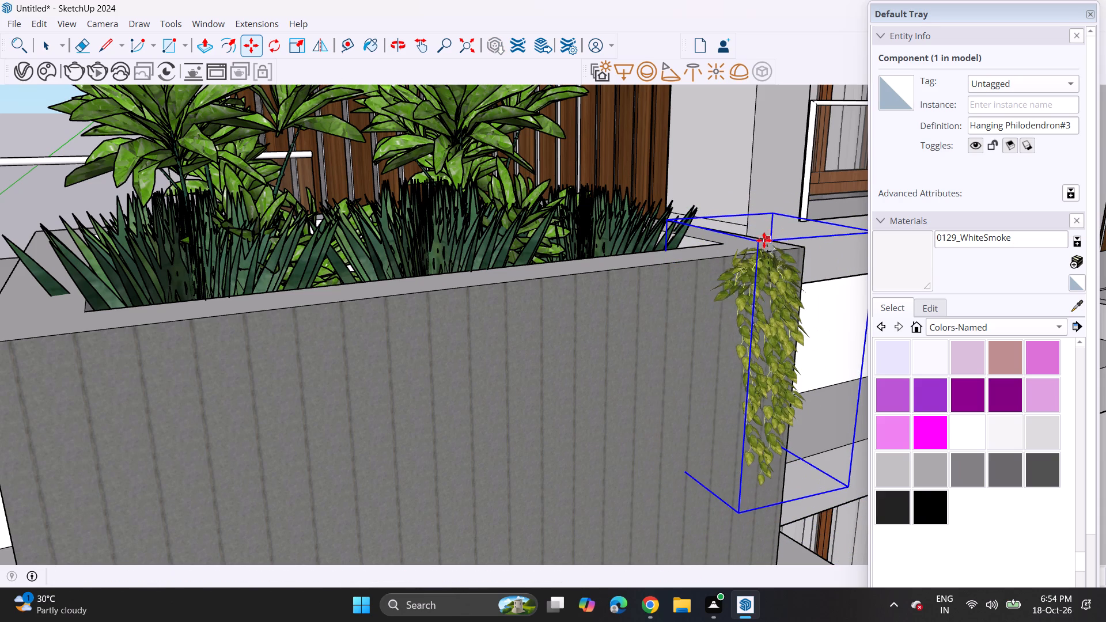
# Reposition the hanging philodendron so its upper foliage rests on the planter's rim and the strands drape down the front face.
pyautogui.moveTo(748, 309); pyautogui.dragTo(282, 370, button='middle')
pyautogui.scroll(4, 362, 274)
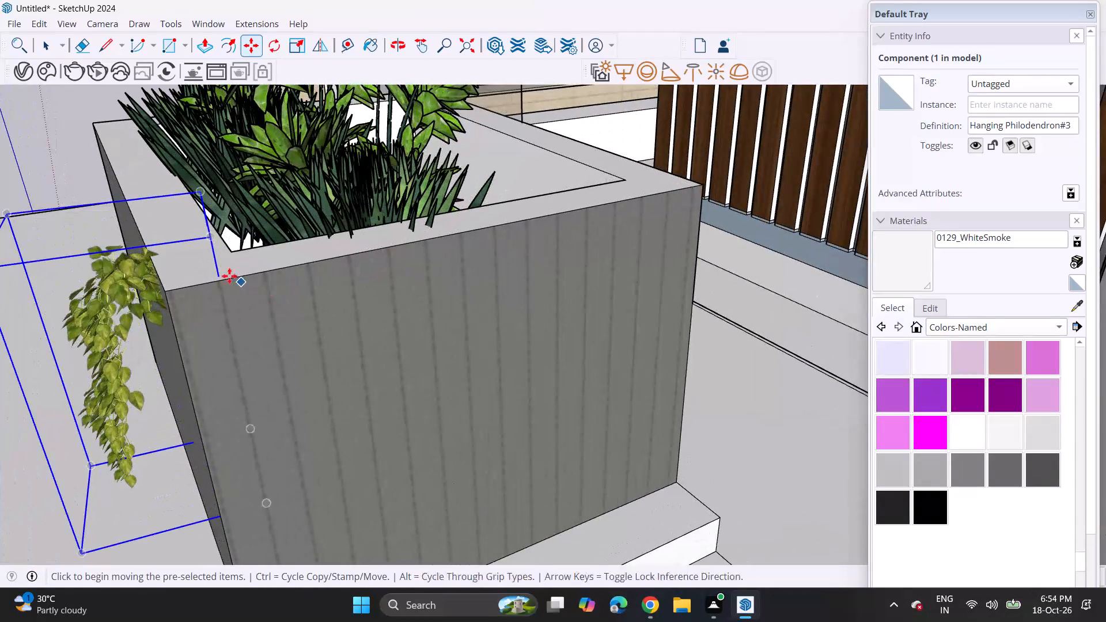
pyautogui.click(211, 234)
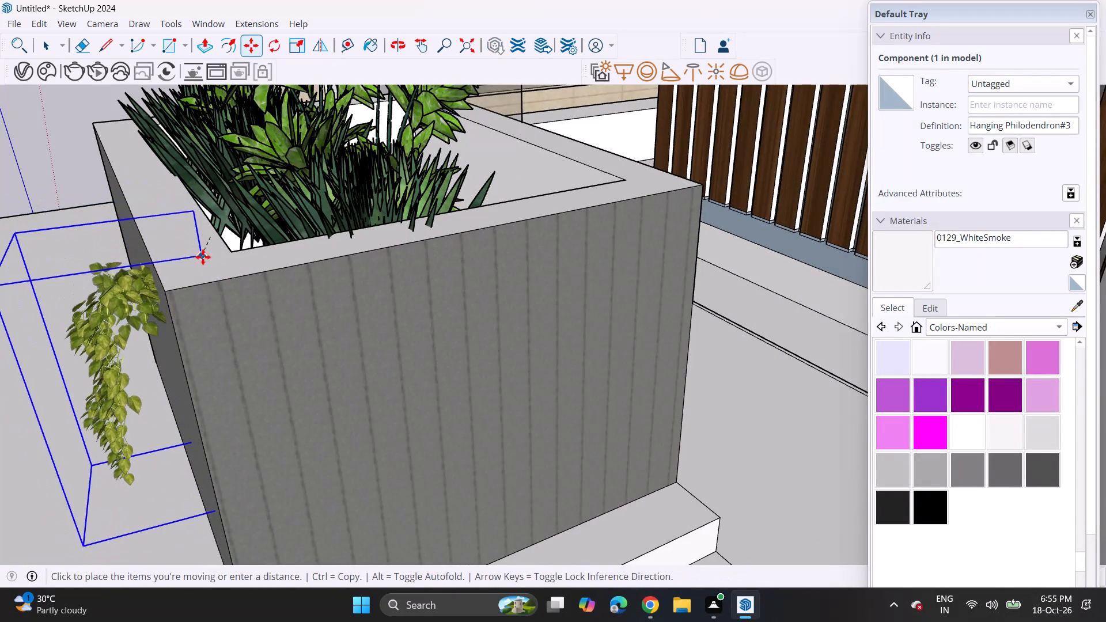
pyautogui.click(203, 257)
pyautogui.scroll(-5, 237, 259)
pyautogui.moveTo(256, 319); pyautogui.dragTo(577, 287, button='middle')
pyautogui.moveTo(543, 313); pyautogui.dragTo(454, 304, button='middle')
pyautogui.scroll(1, 514, 313)
pyautogui.moveTo(435, 296); pyautogui.dragTo(416, 284, button='middle')
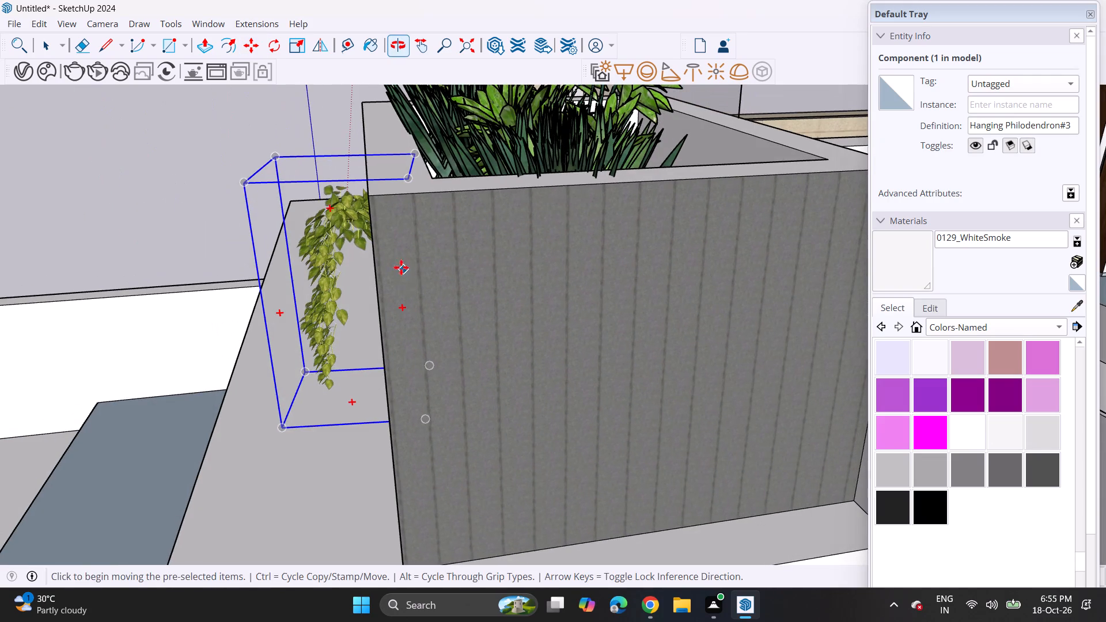
pyautogui.click(341, 237)
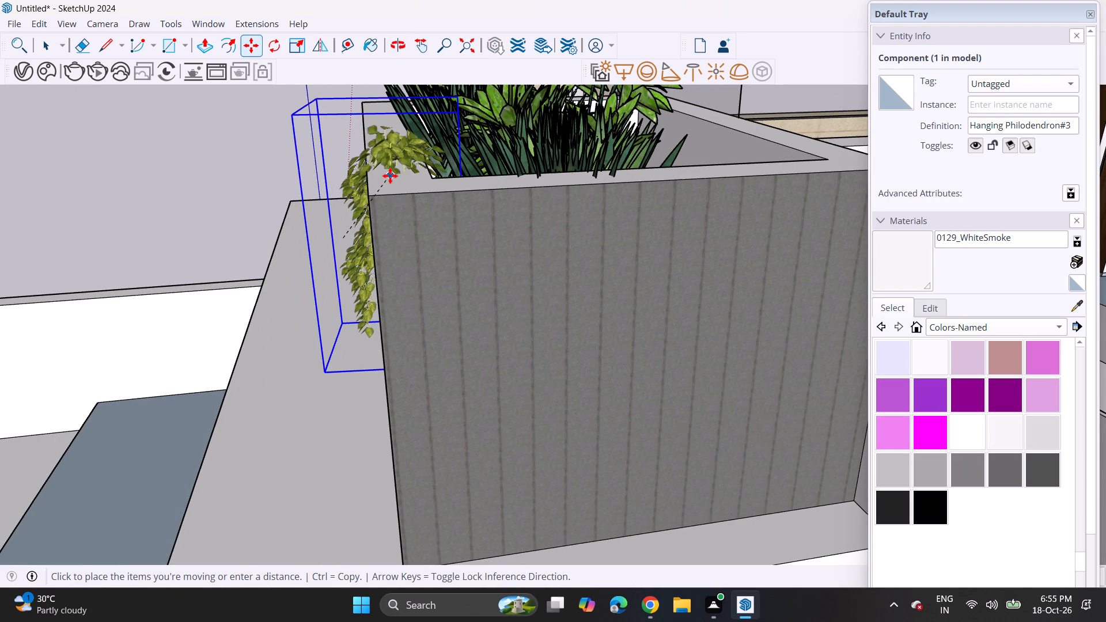
pyautogui.click(377, 176)
# Copy the hanging philodendron along the planter's front face and place the copy beside the original at the end corner.
pyautogui.moveTo(437, 215); pyautogui.dragTo(841, 192, button='middle')
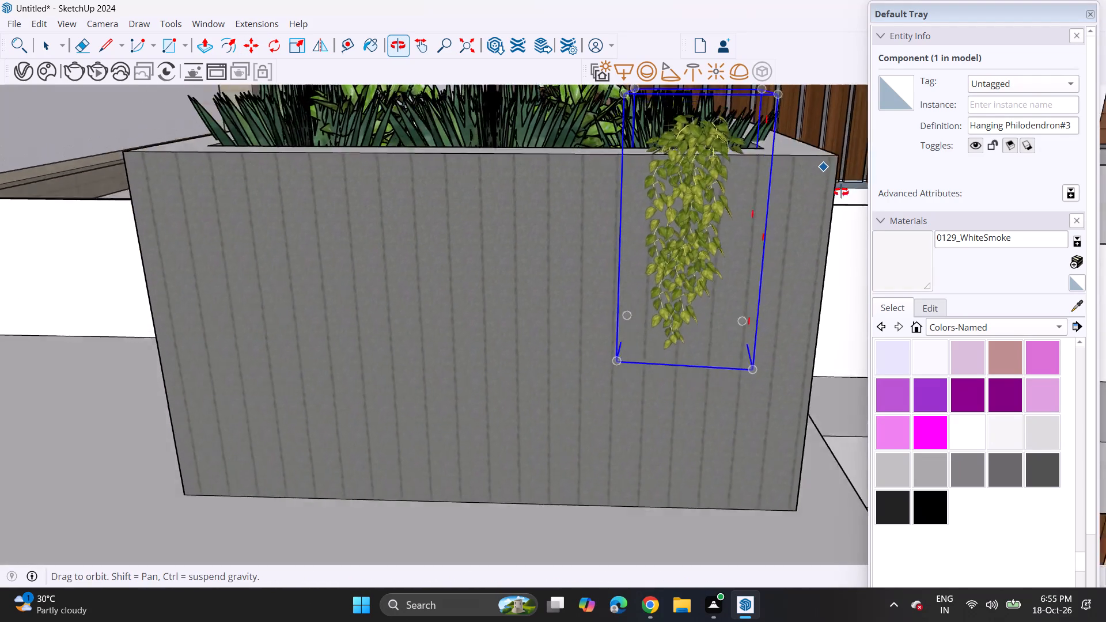
pyautogui.moveTo(841, 192); pyautogui.dragTo(848, 183, button='middle')
pyautogui.scroll(-3, 827, 188)
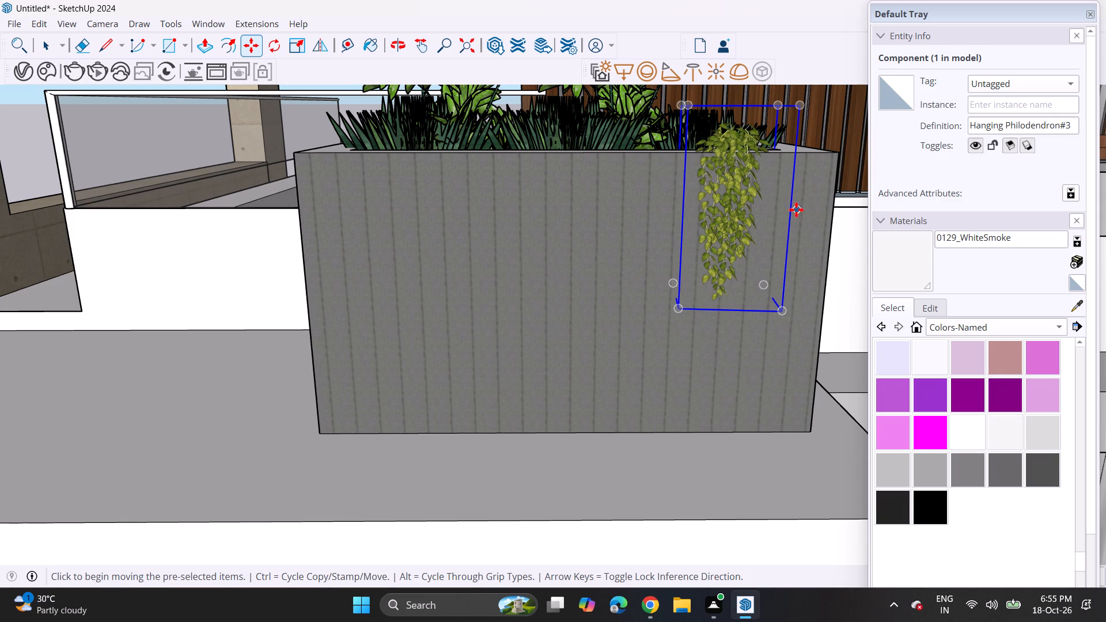
pyautogui.scroll(-5, 788, 205)
pyautogui.click(766, 214)
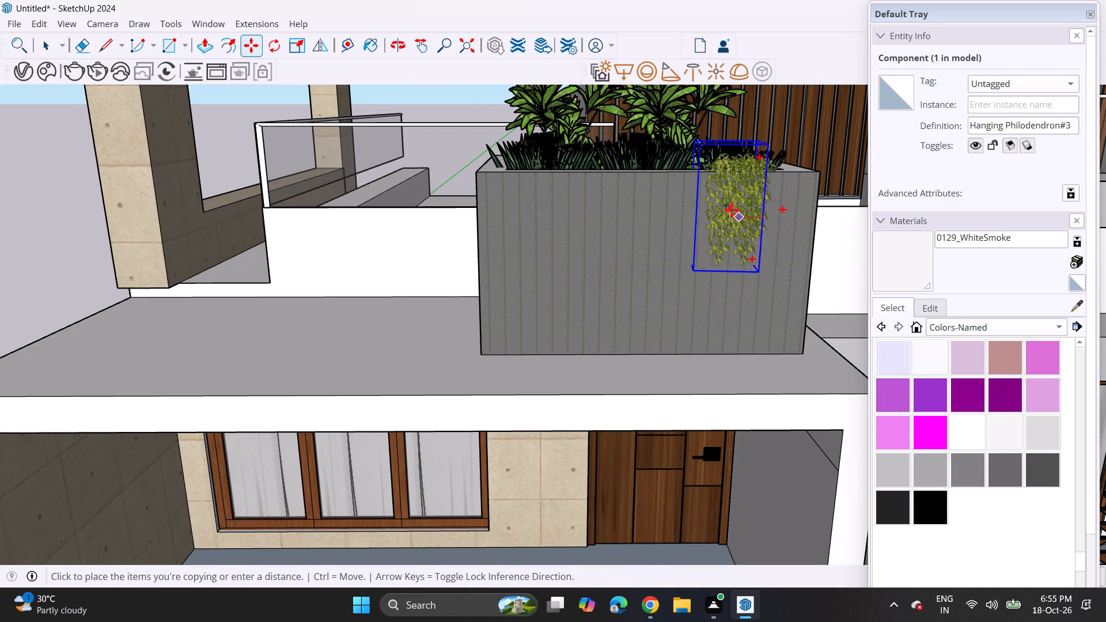
pyautogui.click(728, 210)
pyautogui.click(728, 210)
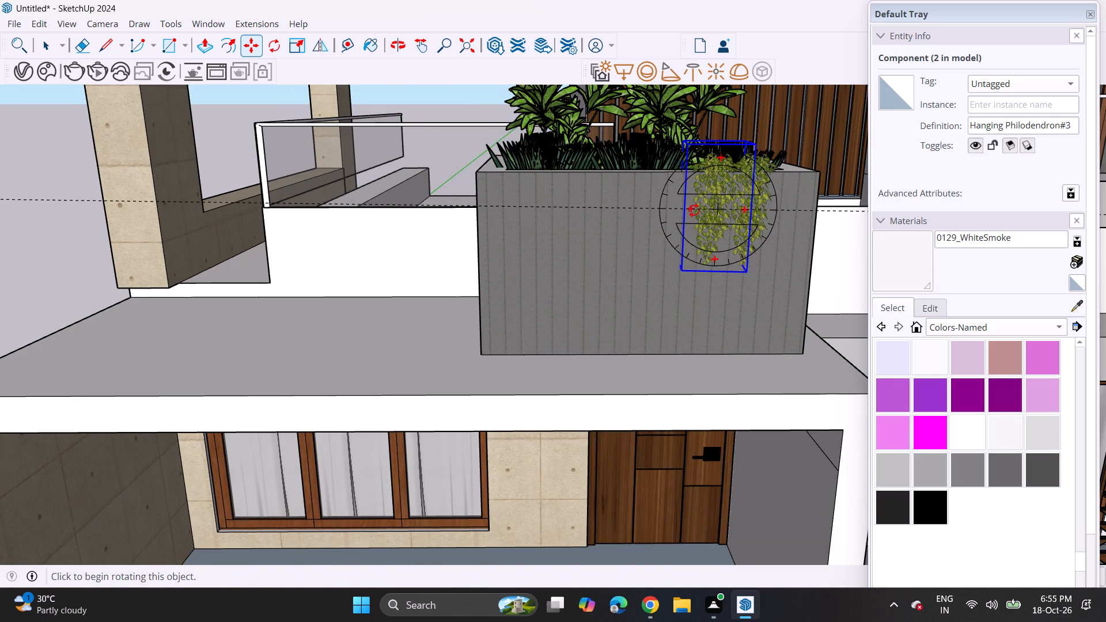
pyautogui.click(719, 215)
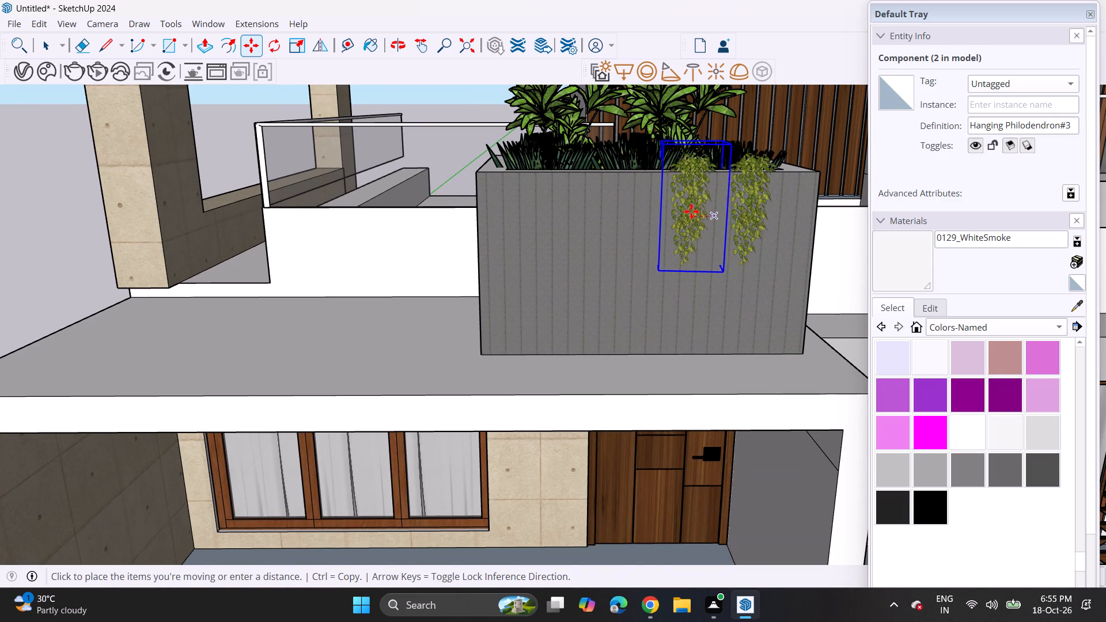
pyautogui.click(789, 210)
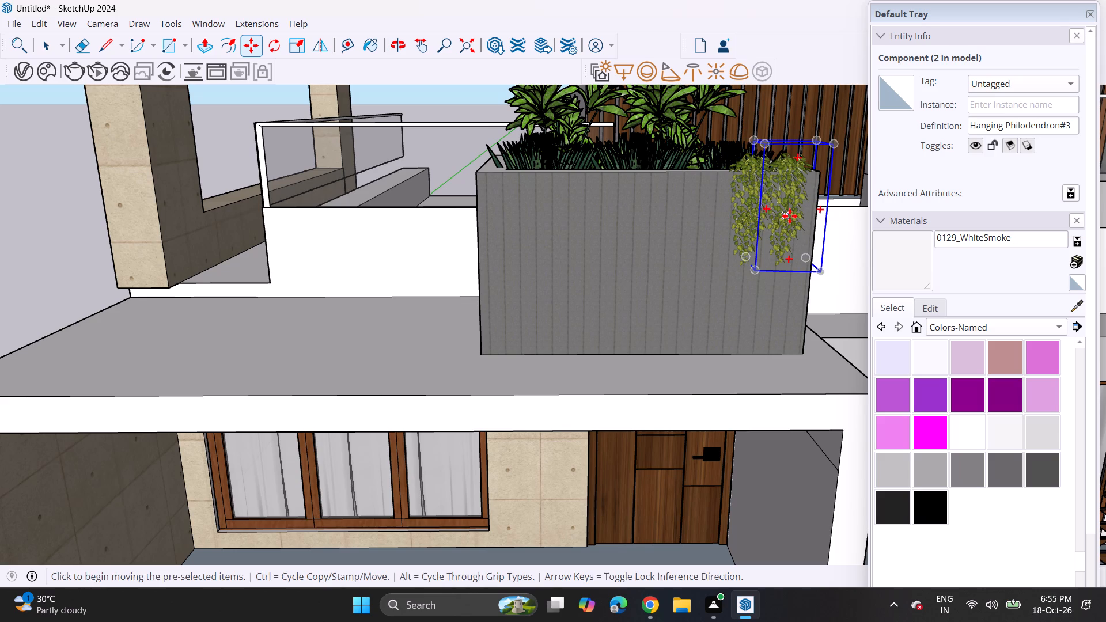
# Add four more overlapping copies of the hanging philodendron in a row along the planter's front toward the opposite end.
pyautogui.click(790, 216)
pyautogui.click(715, 221)
pyautogui.click(719, 232)
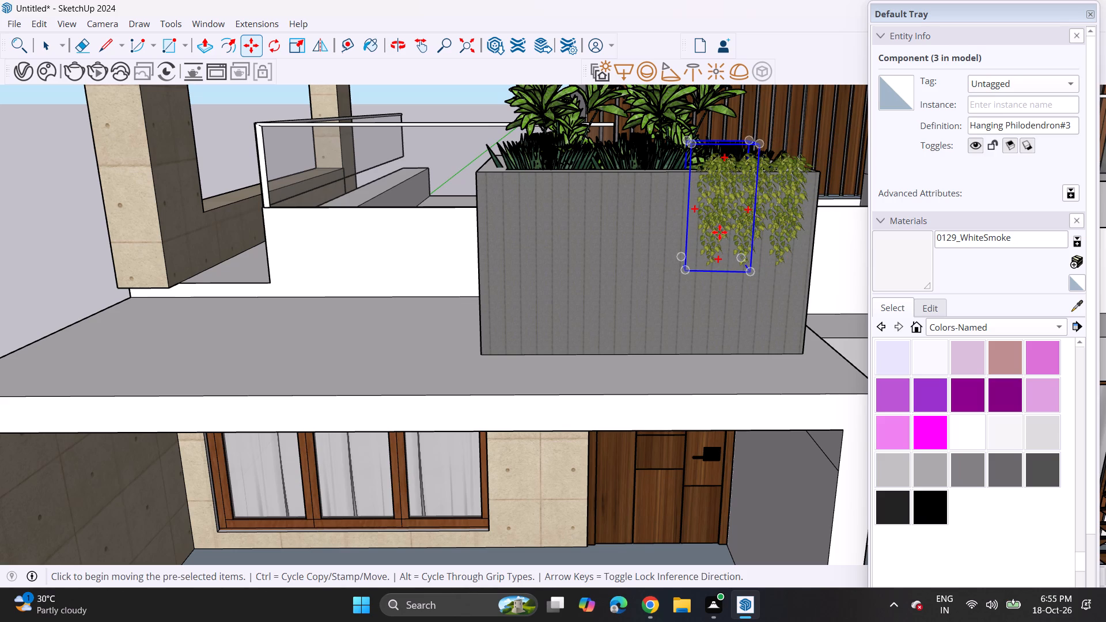
pyautogui.click(680, 228)
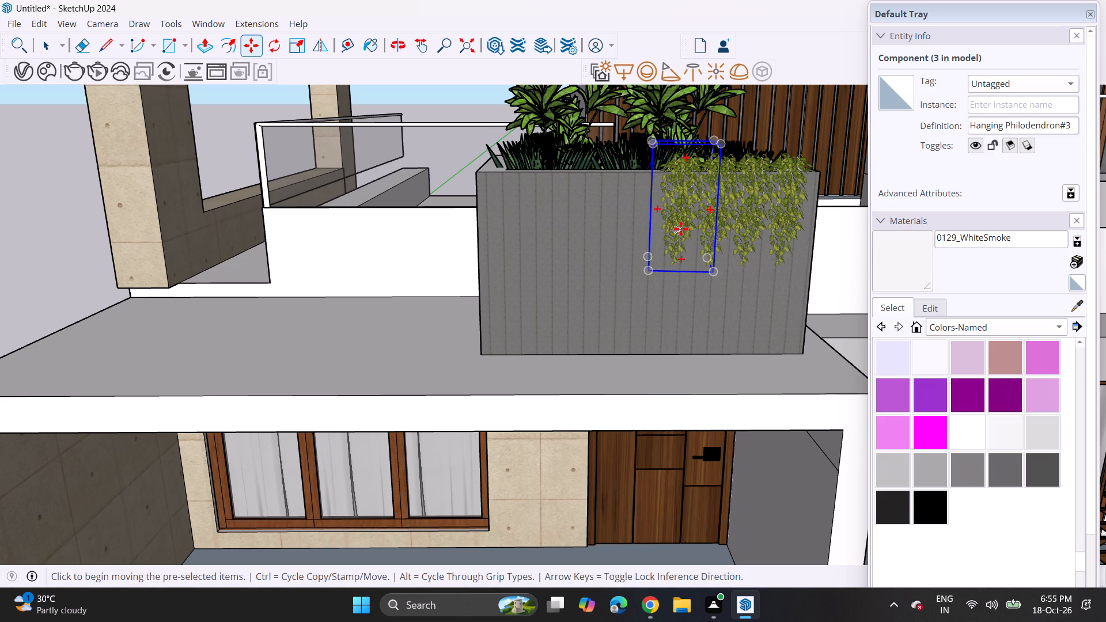
pyautogui.click(681, 229)
pyautogui.click(640, 223)
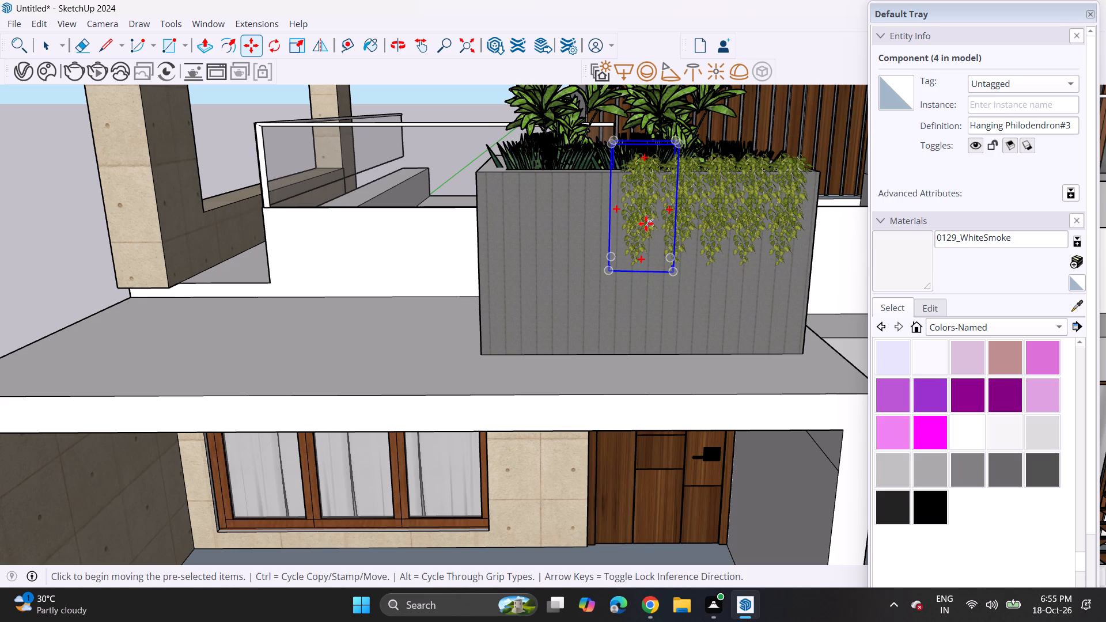
pyautogui.click(646, 223)
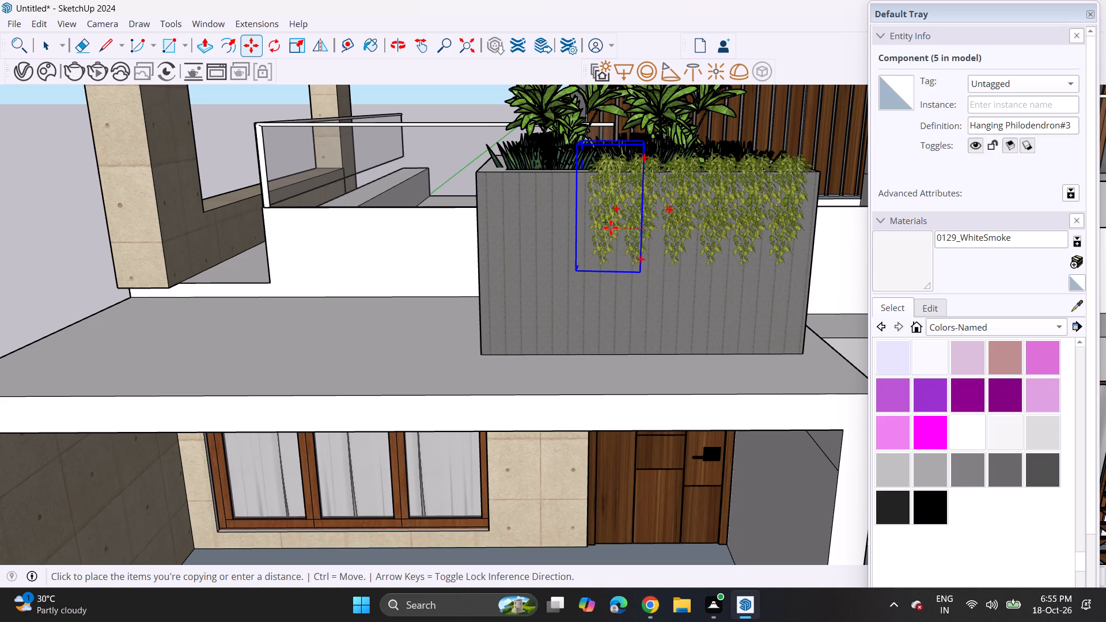
pyautogui.click(611, 227)
# Make one more copy of the hanging philodendron and move it to the planter's front corner, over the existing foliage.
pyautogui.moveTo(785, 215); pyautogui.dragTo(696, 237, button='middle')
pyautogui.scroll(-6, 673, 214)
pyautogui.moveTo(680, 232); pyautogui.dragTo(664, 238, button='middle')
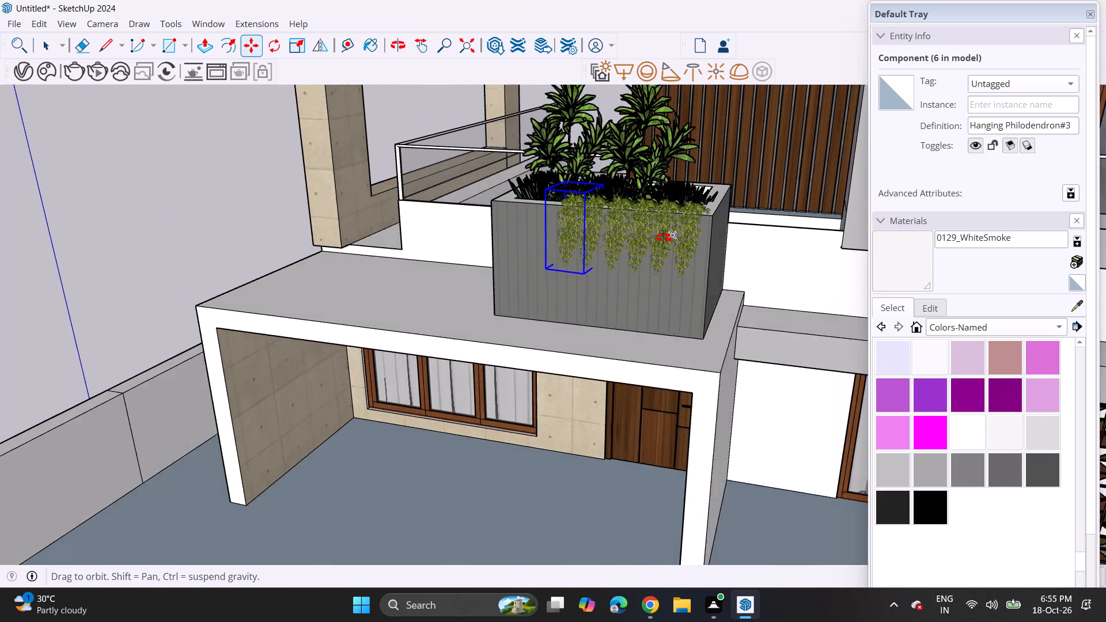
pyautogui.moveTo(664, 238); pyautogui.dragTo(514, 297, button='middle')
pyautogui.scroll(5, 566, 300)
pyautogui.click(581, 310)
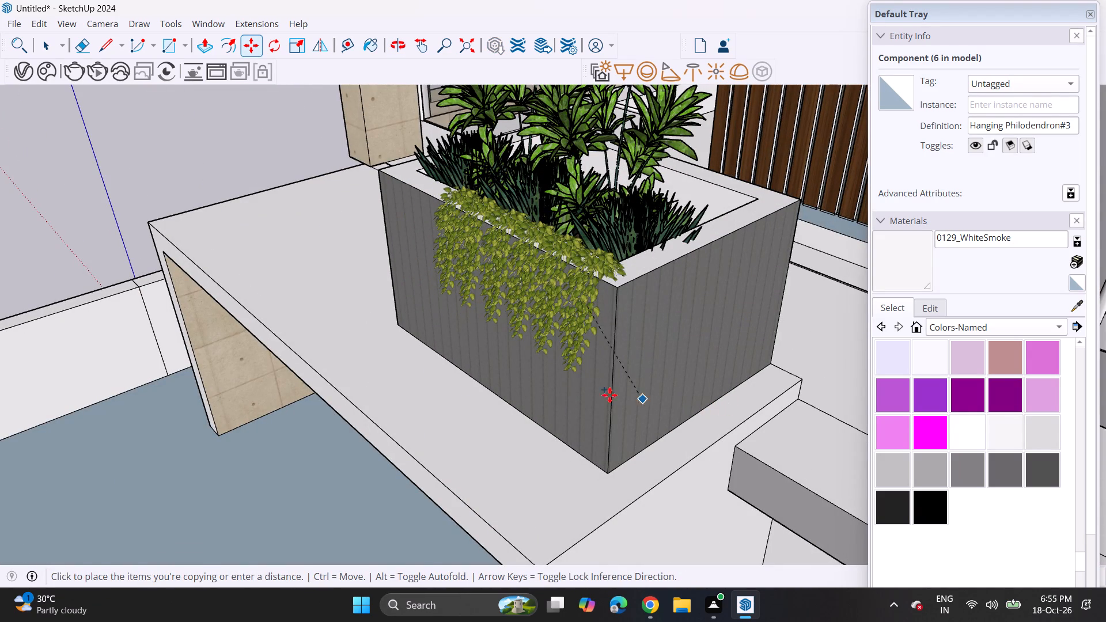
pyautogui.click(579, 422)
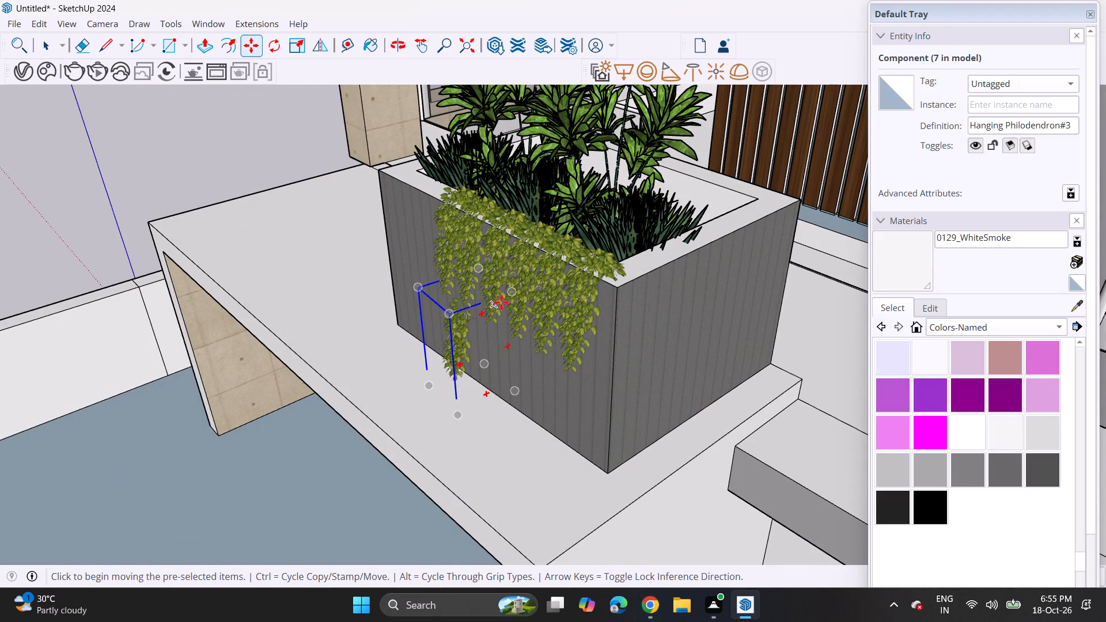
pyautogui.click(514, 298)
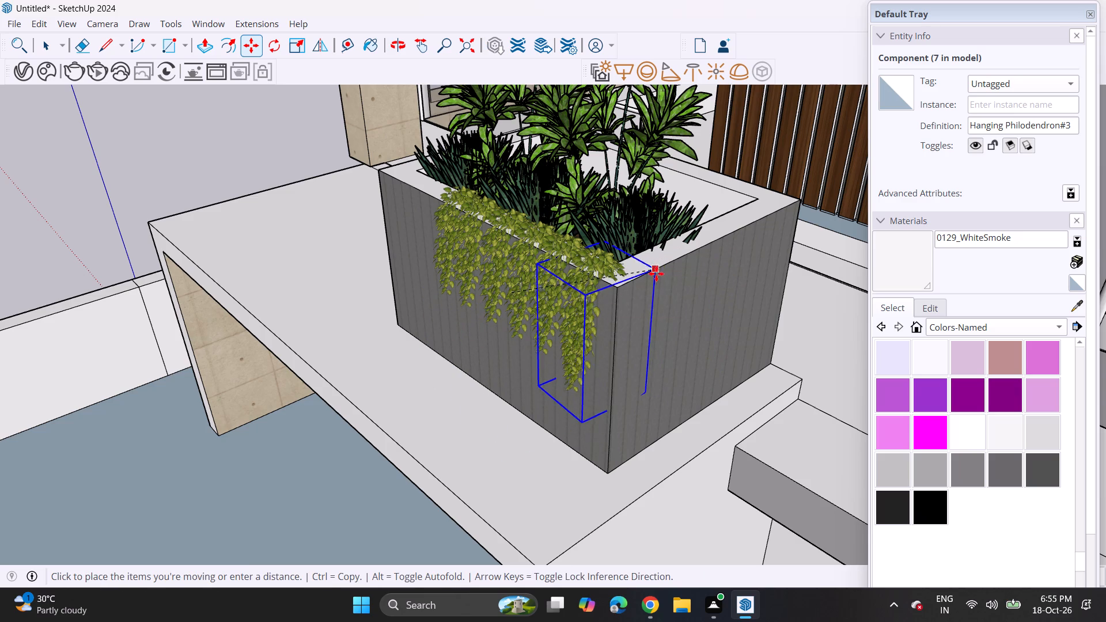
pyautogui.click(658, 281)
# Adjust the extra philodendron copy's position so it hangs from the planter's top edge at the front corner, and clear the selection.
pyautogui.click(575, 319)
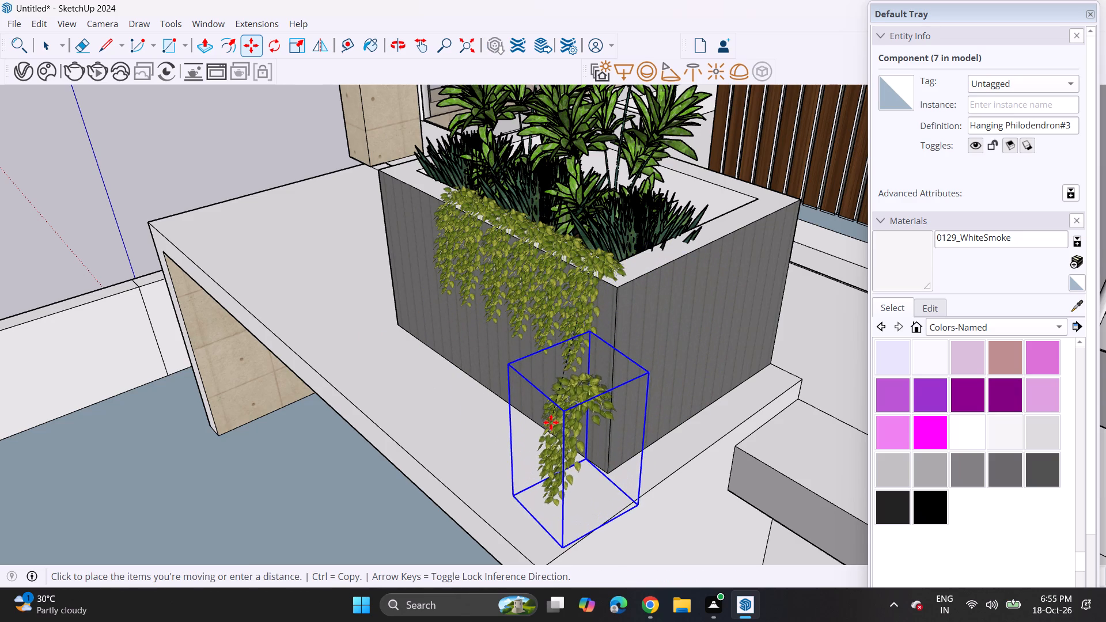
pyautogui.click(551, 422)
pyautogui.moveTo(609, 421); pyautogui.dragTo(501, 251, button='middle')
pyautogui.click(457, 196)
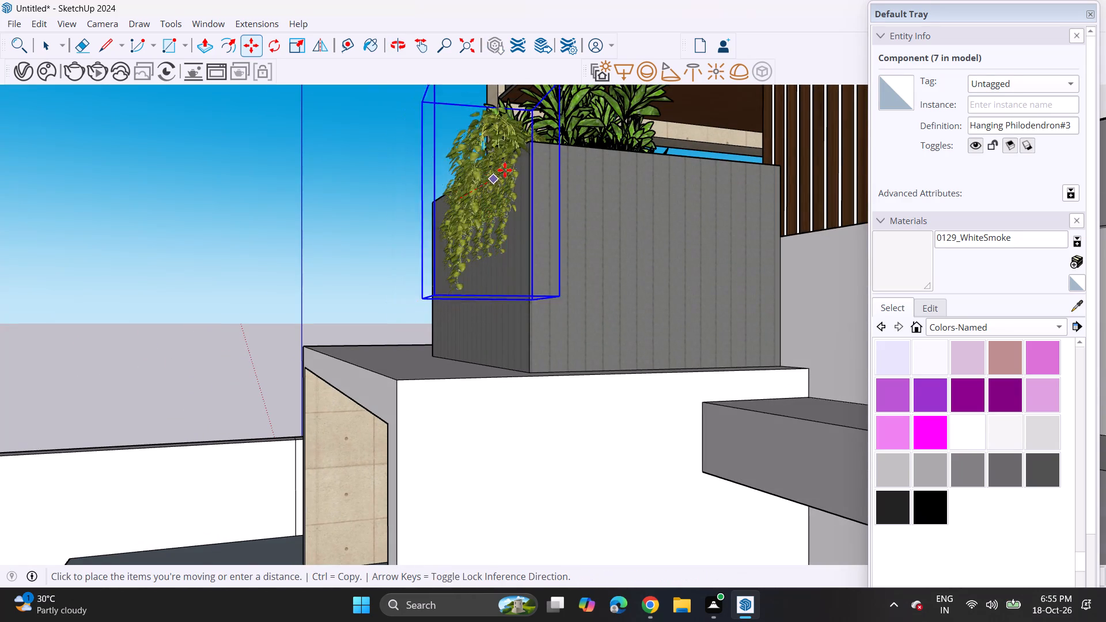
pyautogui.moveTo(510, 168); pyautogui.dragTo(507, 298, button='middle')
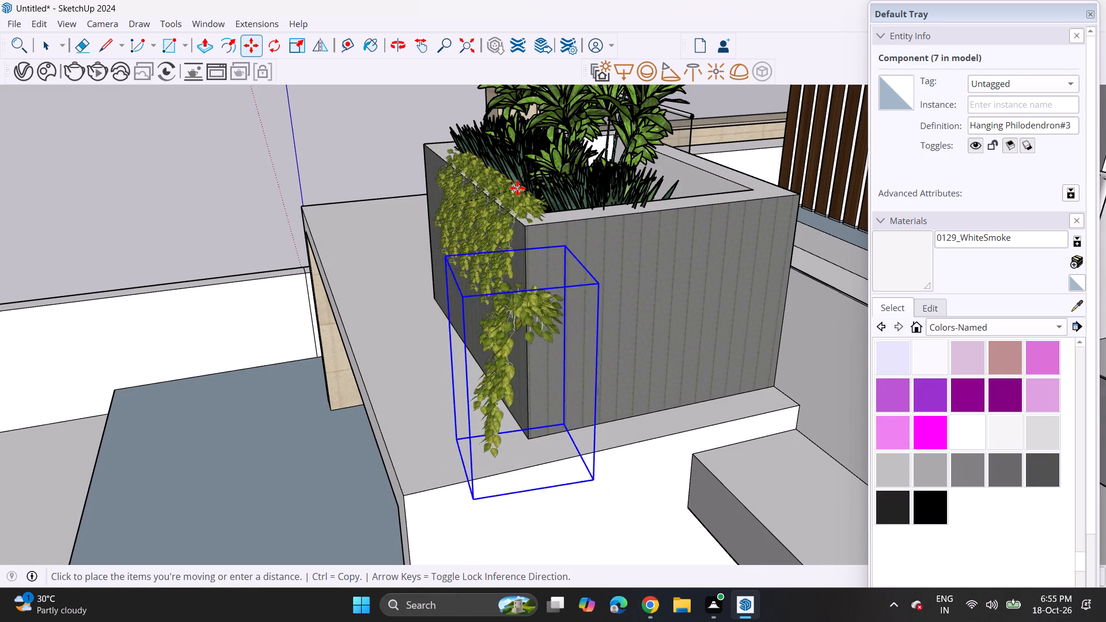
pyautogui.click(503, 164)
pyautogui.click(528, 274)
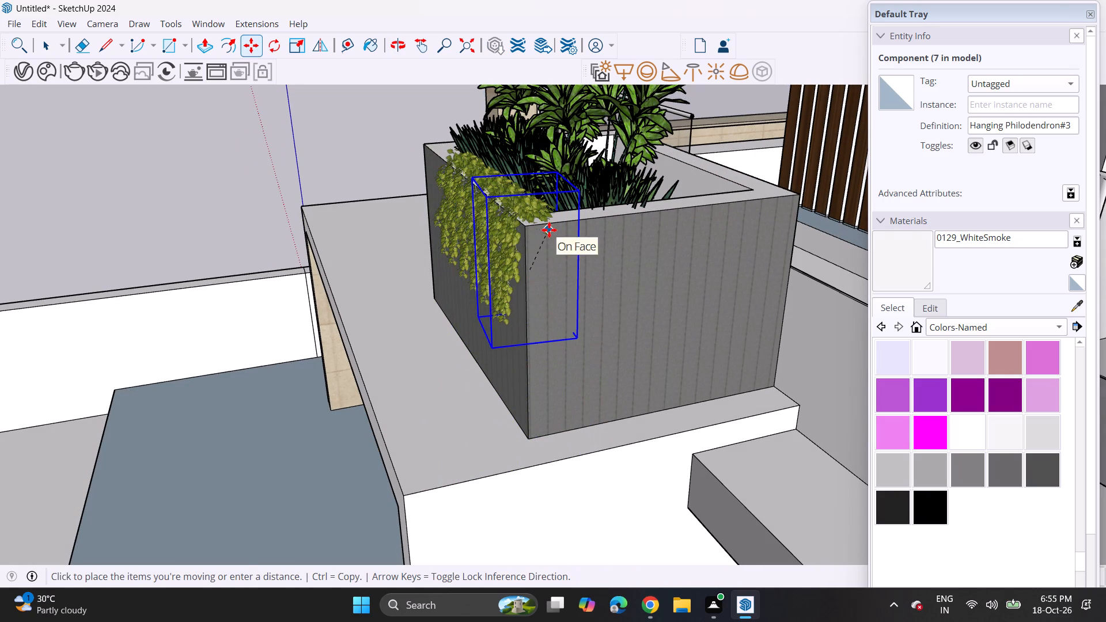
pyautogui.moveTo(548, 232); pyautogui.dragTo(545, 238)
pyautogui.moveTo(517, 294); pyautogui.dragTo(786, 243, button='middle')
pyautogui.scroll(-9, 726, 253)
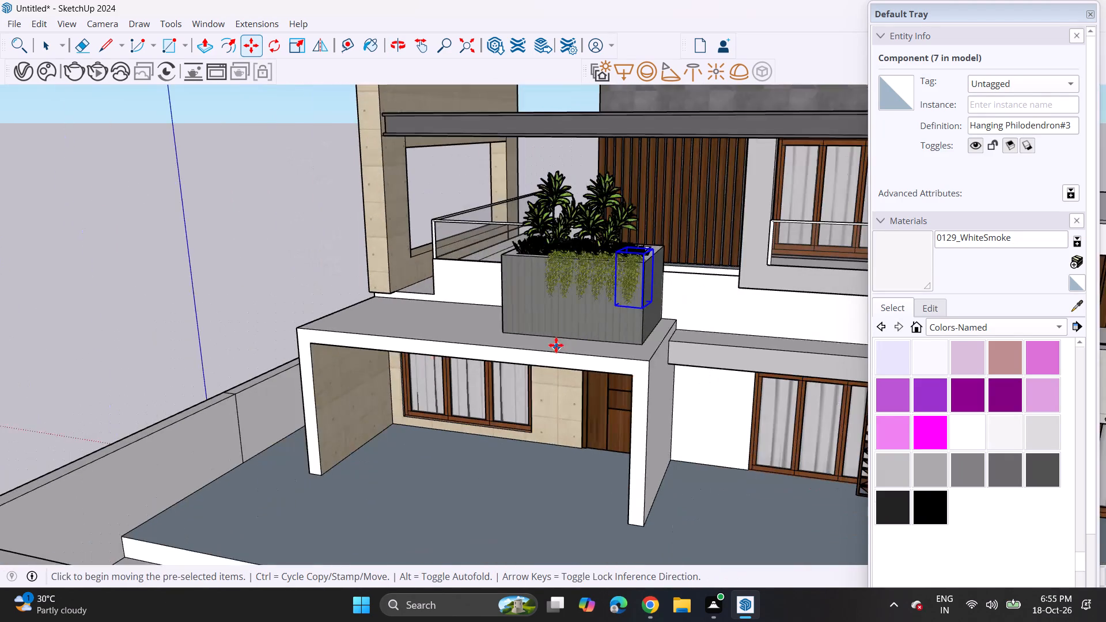
pyautogui.press('space')
pyautogui.click(332, 246)
# Scale up uniformly the hanging philodendron at the inner end of the row so its strands hang lower down the planter.
pyautogui.moveTo(442, 273); pyautogui.dragTo(596, 227, button='middle')
pyautogui.scroll(-5, 596, 227)
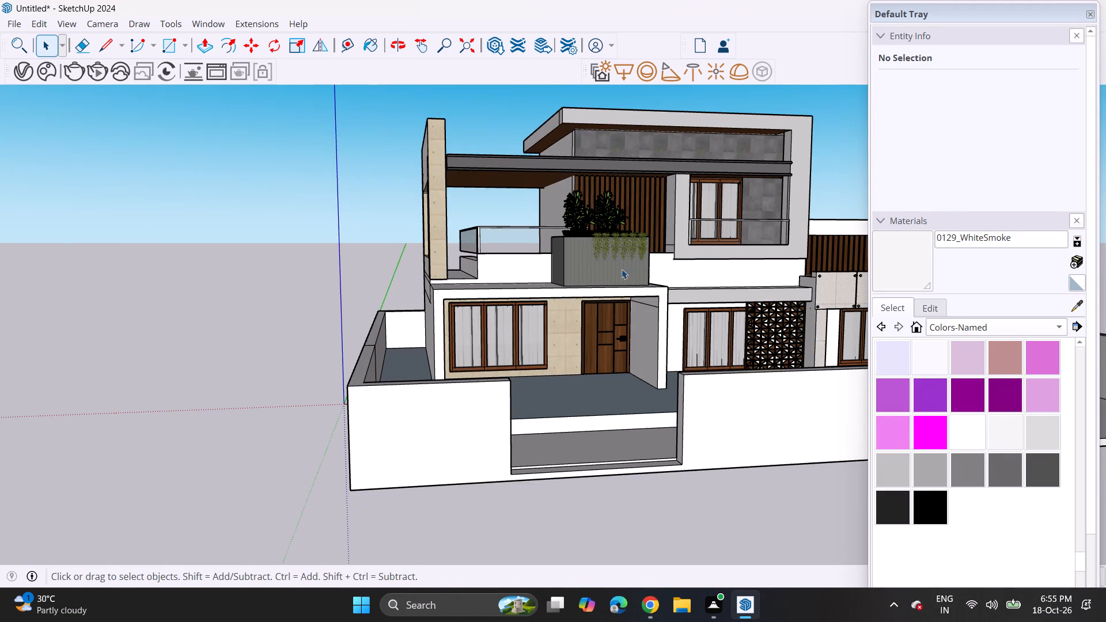
pyautogui.scroll(13, 630, 223)
pyautogui.click(410, 378)
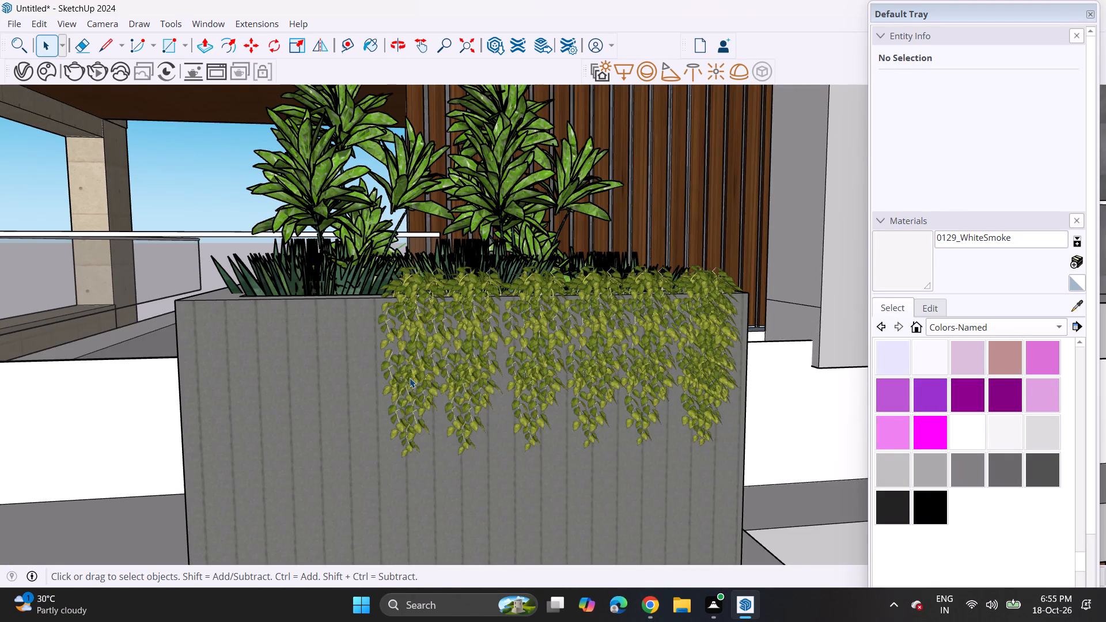
pyautogui.scroll(-8, 424, 383)
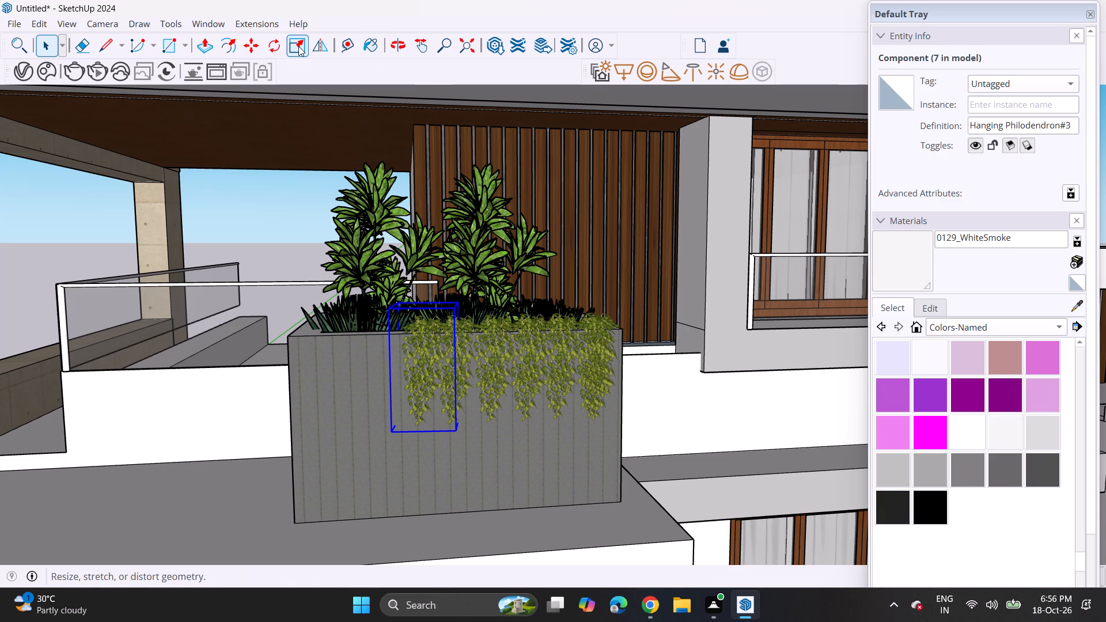
pyautogui.click(298, 46)
pyautogui.click(395, 433)
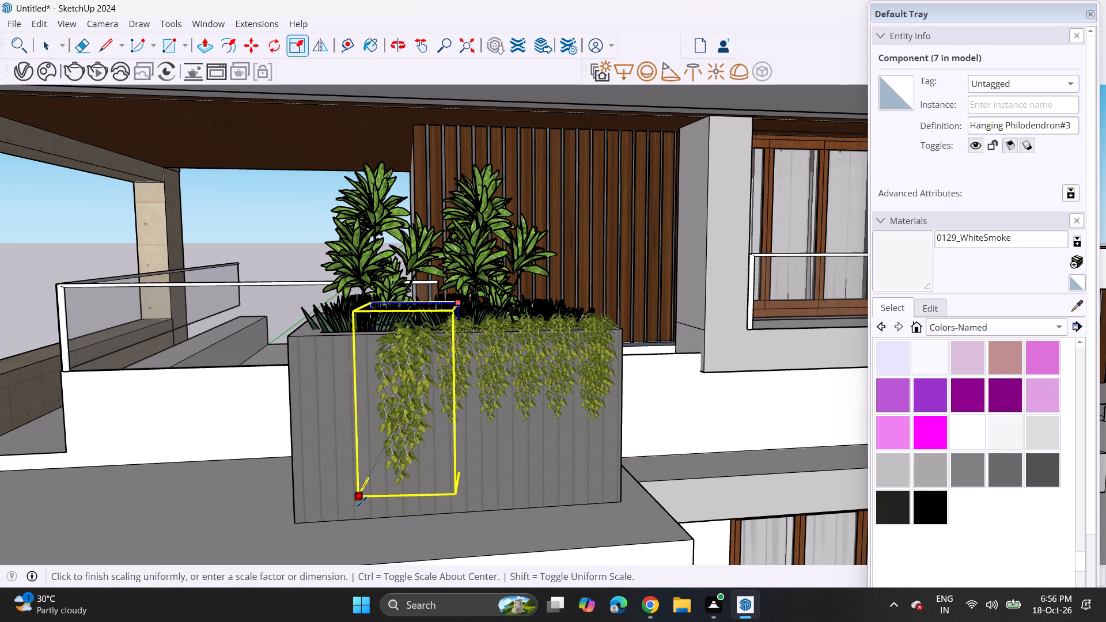
pyautogui.click(361, 502)
pyautogui.press('space')
# Scale up uniformly the two hanging philodendrons beside the already enlarged one so their strands reach low down the planter's front.
pyautogui.click(457, 381)
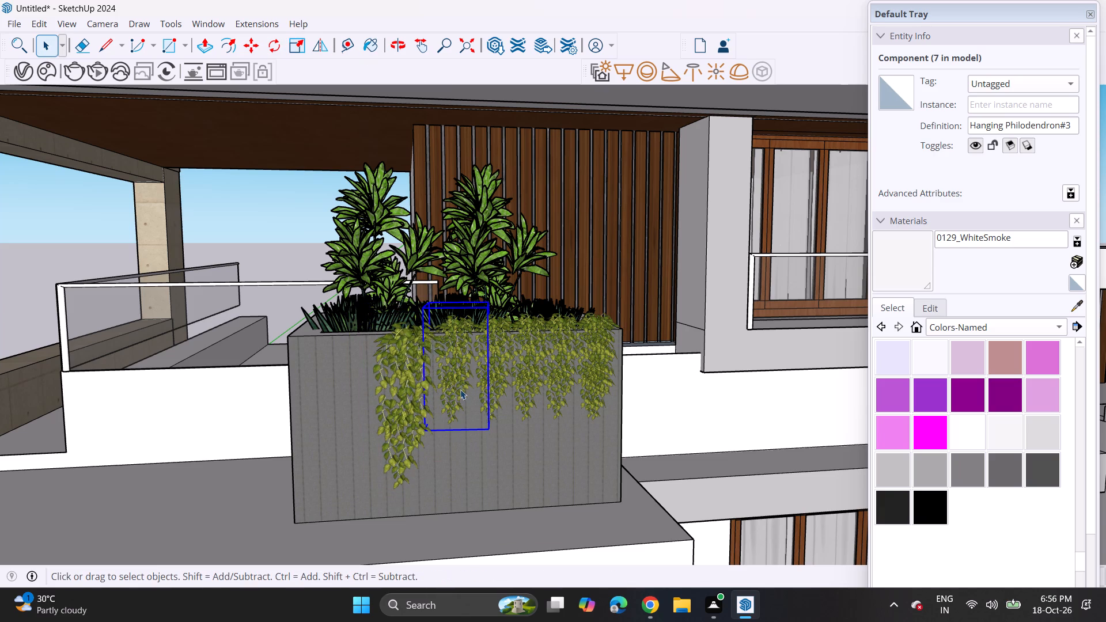
pyautogui.click(300, 45)
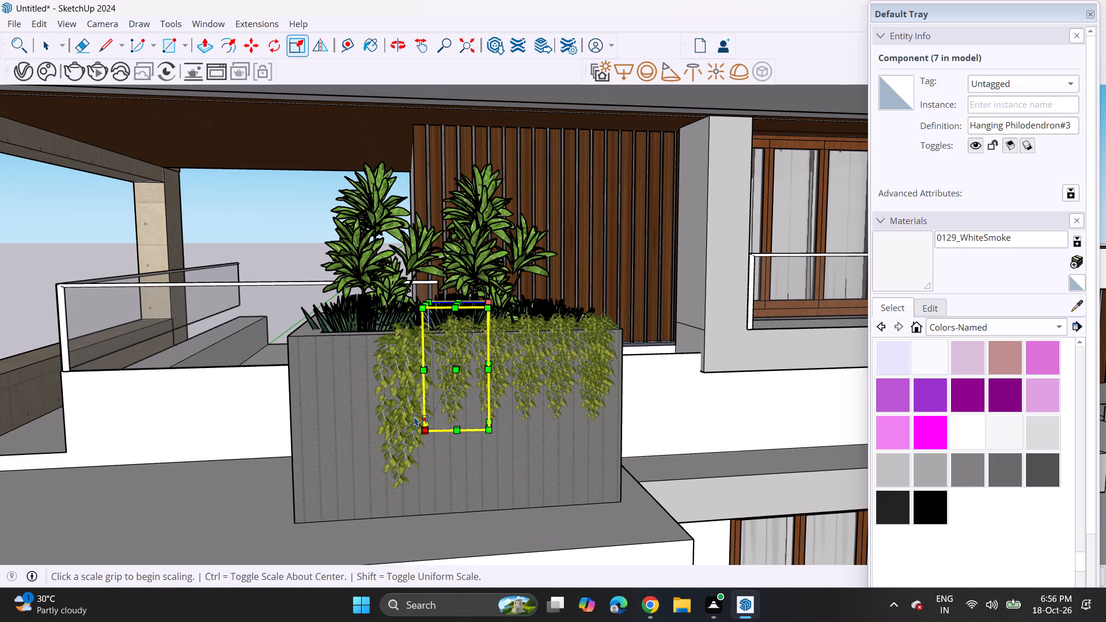
pyautogui.click(425, 433)
pyautogui.click(398, 488)
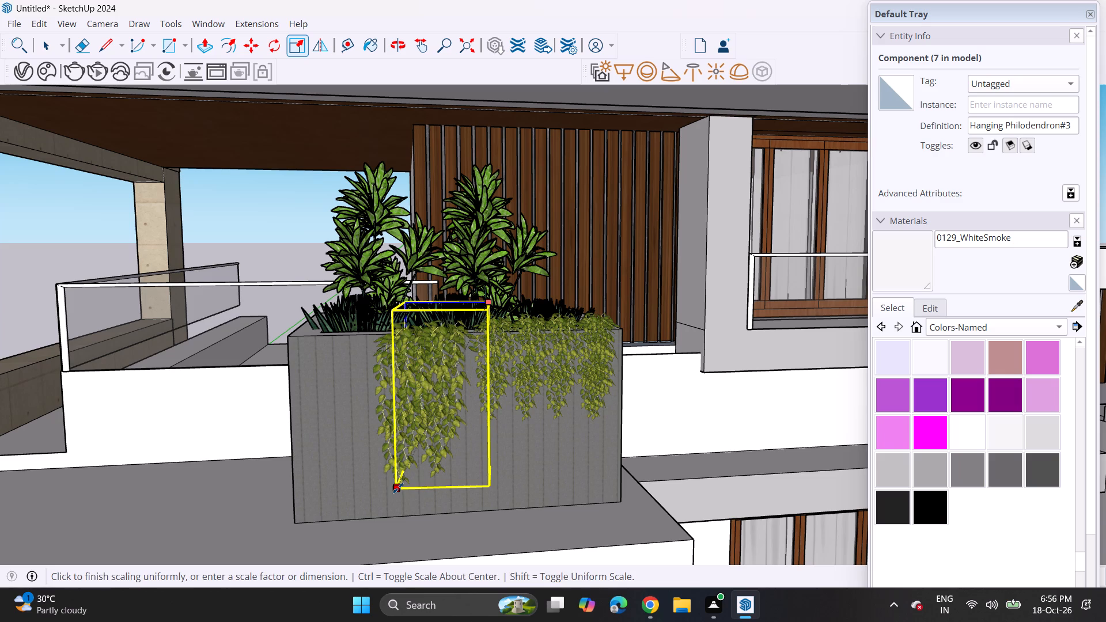
pyautogui.press('space')
pyautogui.click(505, 384)
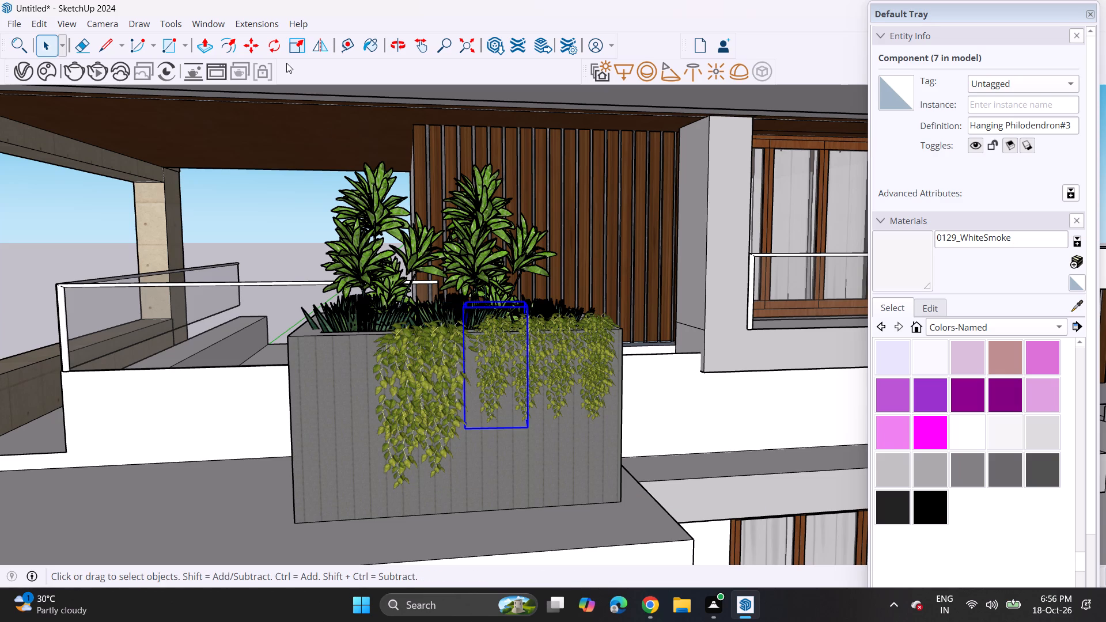
pyautogui.click(290, 41)
pyautogui.click(461, 429)
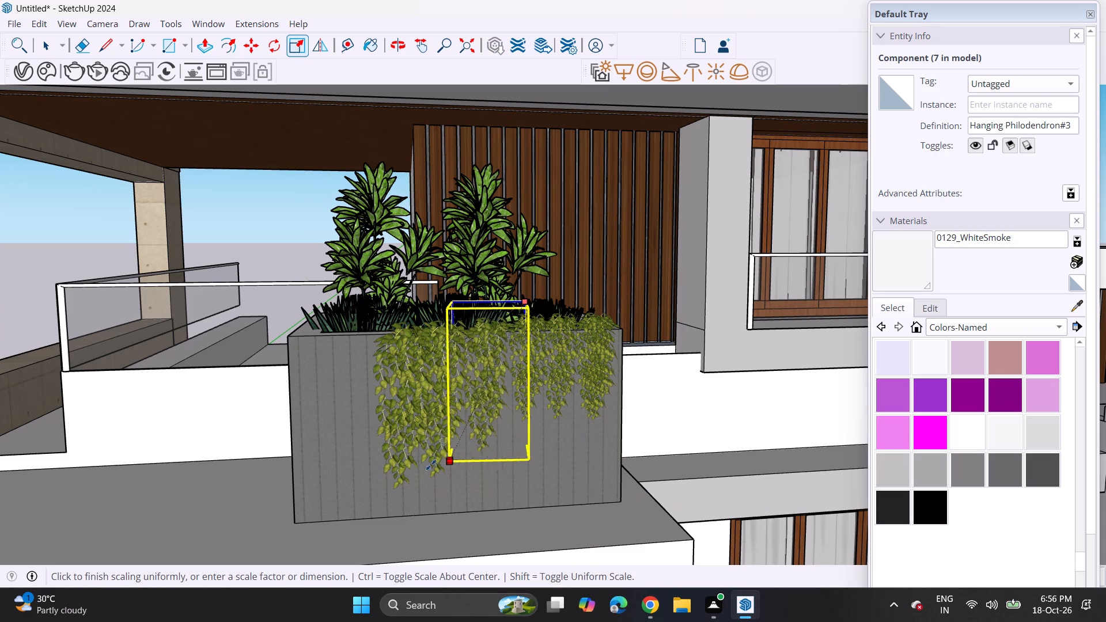
pyautogui.click(420, 483)
pyautogui.press('space')
# Scale up uniformly the last two hanging philodendrons at the planter's outer end, keeping their lengths varied, and clear the selection.
pyautogui.click(549, 373)
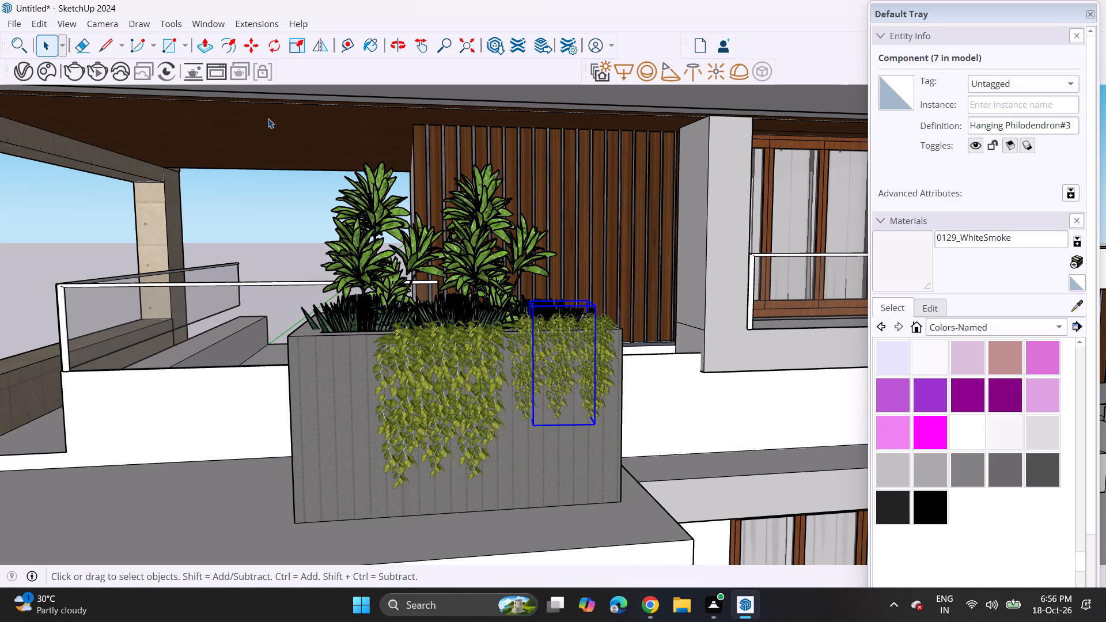
pyautogui.click(294, 41)
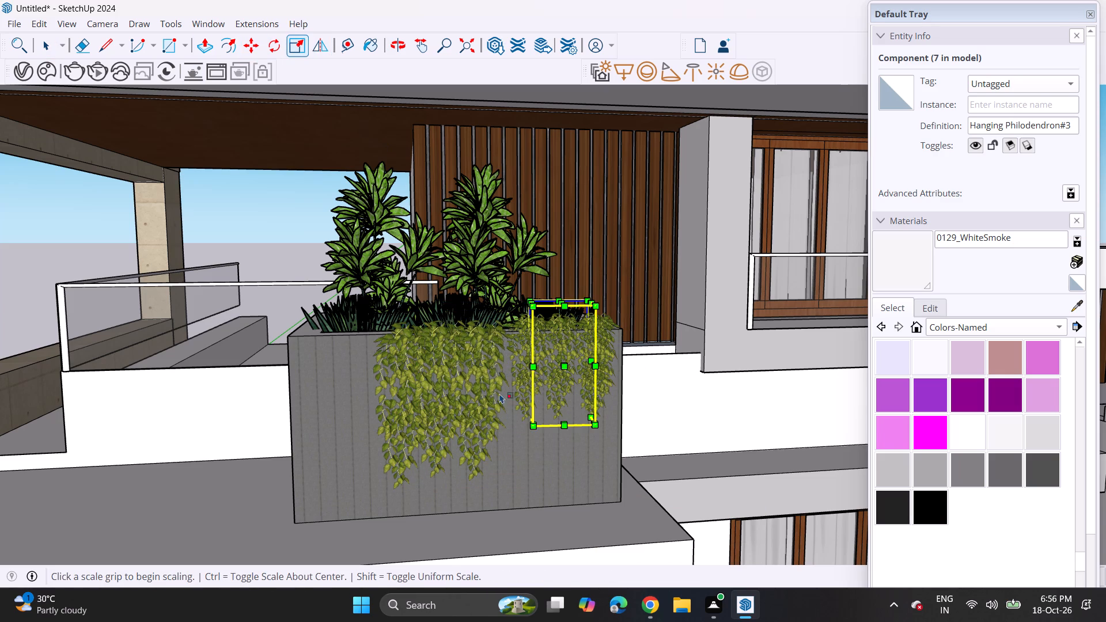
pyautogui.click(532, 430)
pyautogui.click(463, 472)
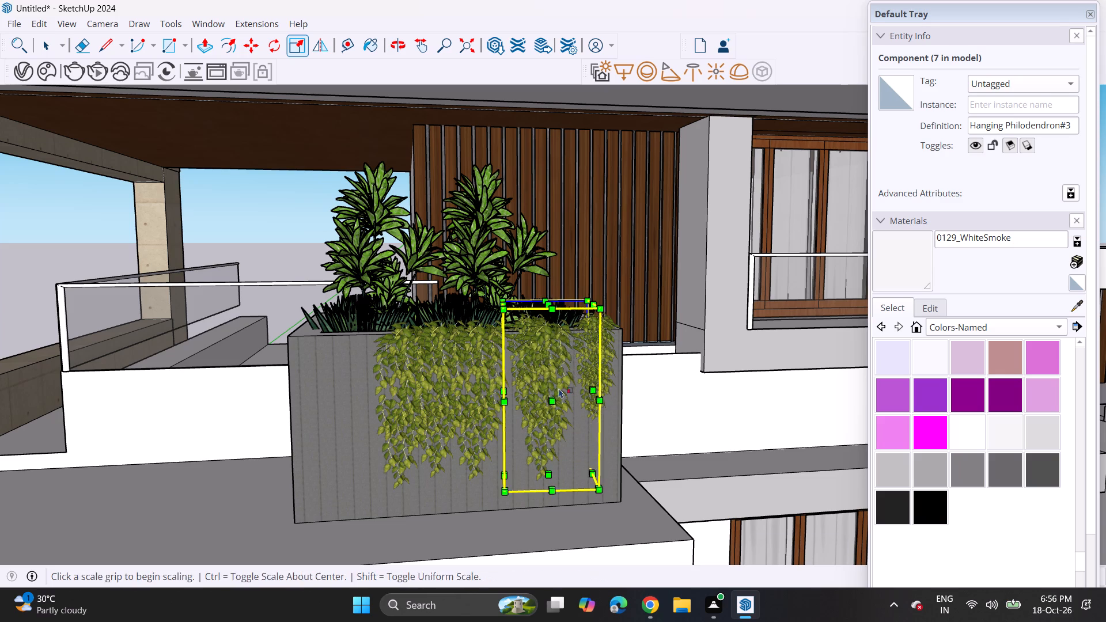
pyautogui.press('space')
pyautogui.click(602, 388)
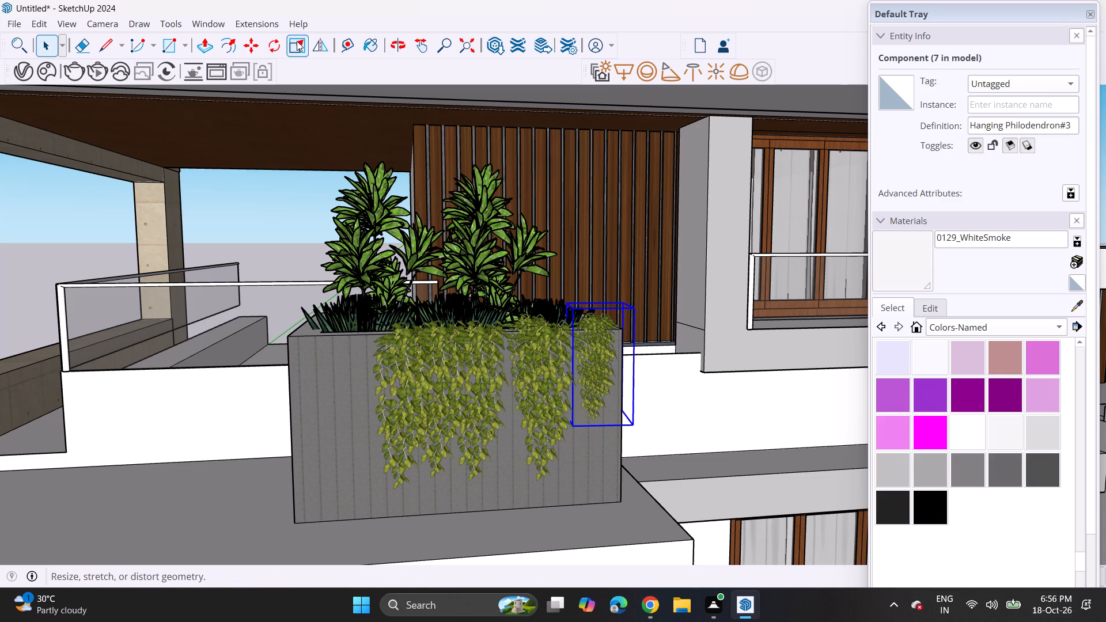
pyautogui.click(296, 43)
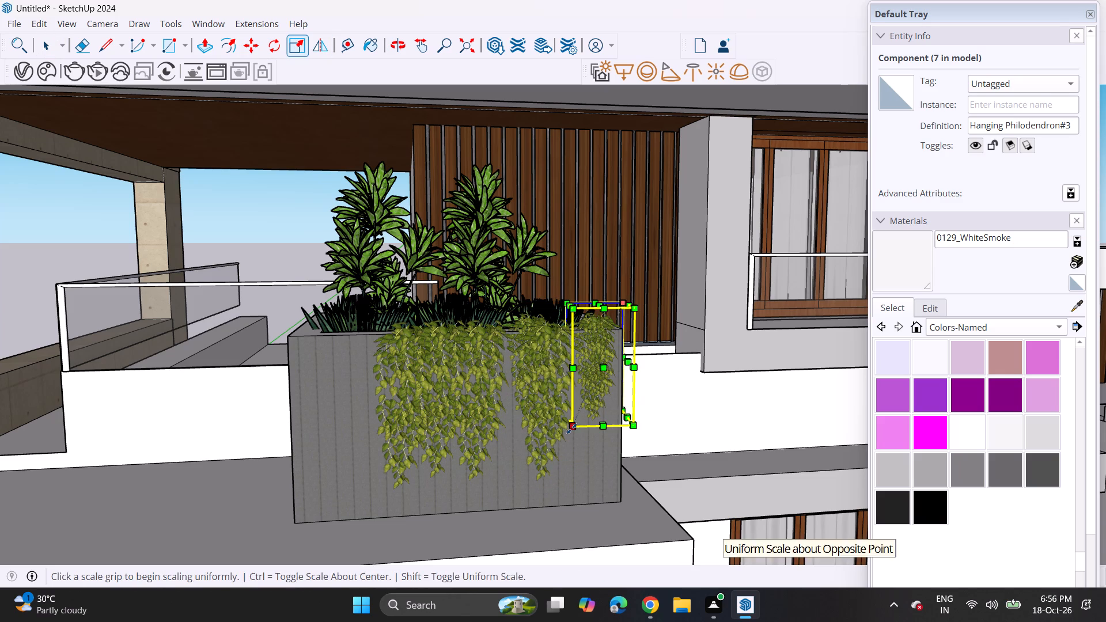
pyautogui.click(571, 428)
pyautogui.click(528, 464)
pyautogui.press('space')
pyautogui.click(235, 228)
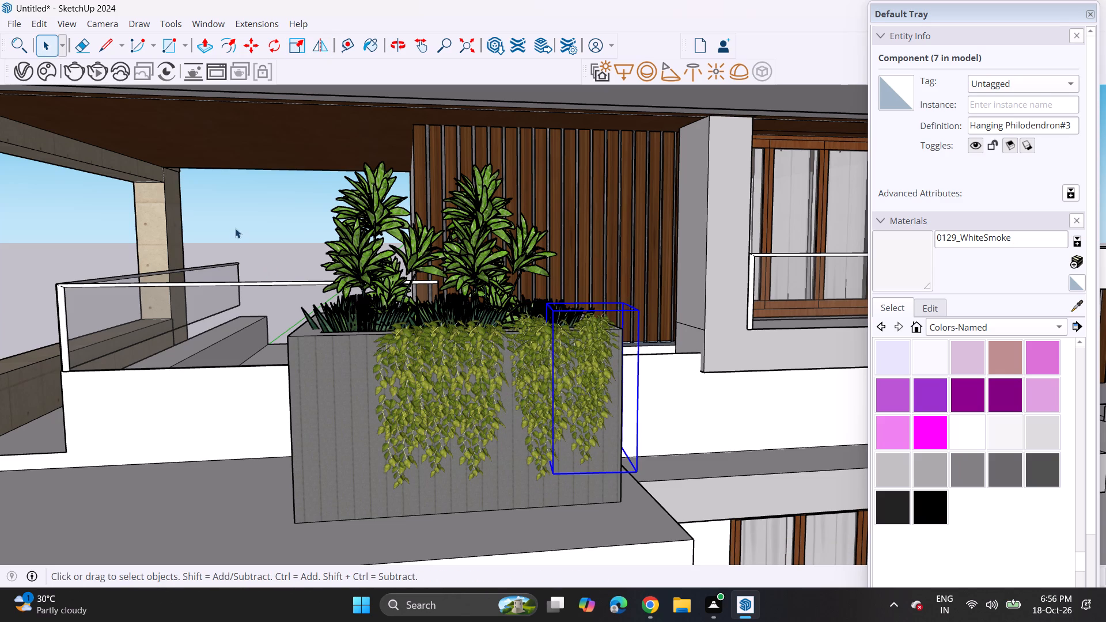
# Move the side glass-railing component on the balcony down so its bottom corner sits lower against the parapet wall.
pyautogui.scroll(-5, 264, 233)
pyautogui.moveTo(253, 257); pyautogui.dragTo(521, 244, button='middle')
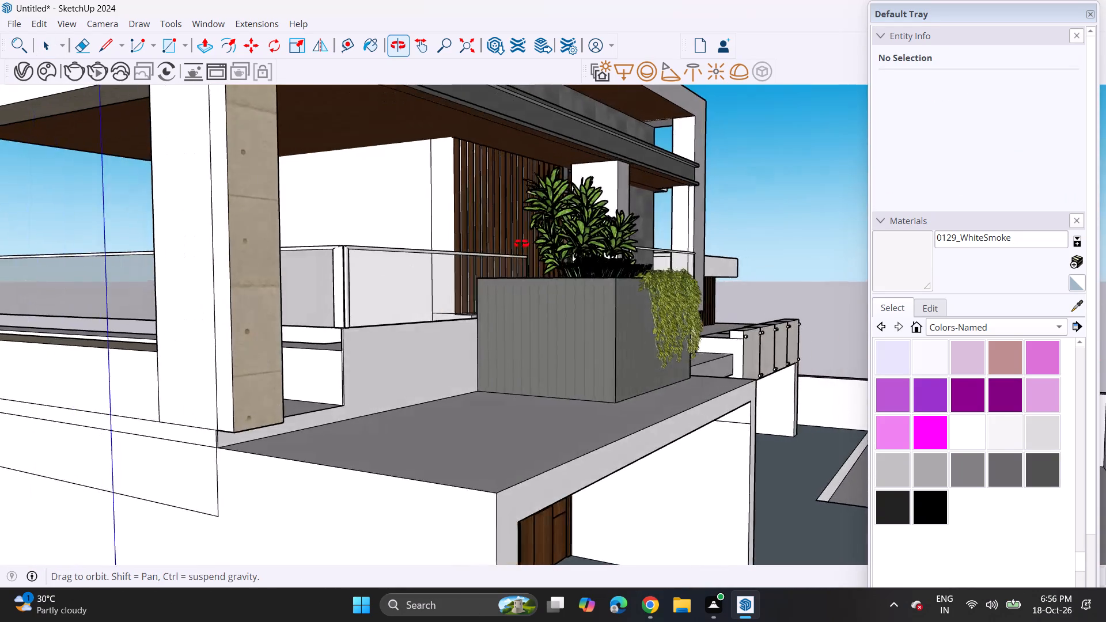
pyautogui.moveTo(521, 244); pyautogui.dragTo(541, 251, button='middle')
pyautogui.scroll(13, 377, 325)
pyautogui.click(388, 348)
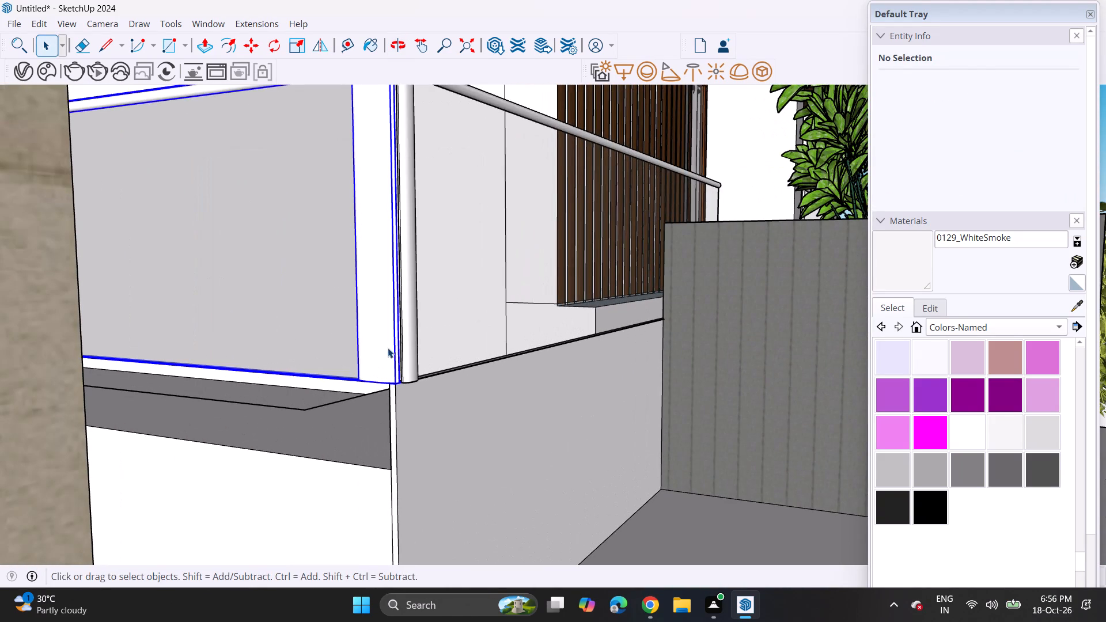
pyautogui.press('m')
pyautogui.click(397, 384)
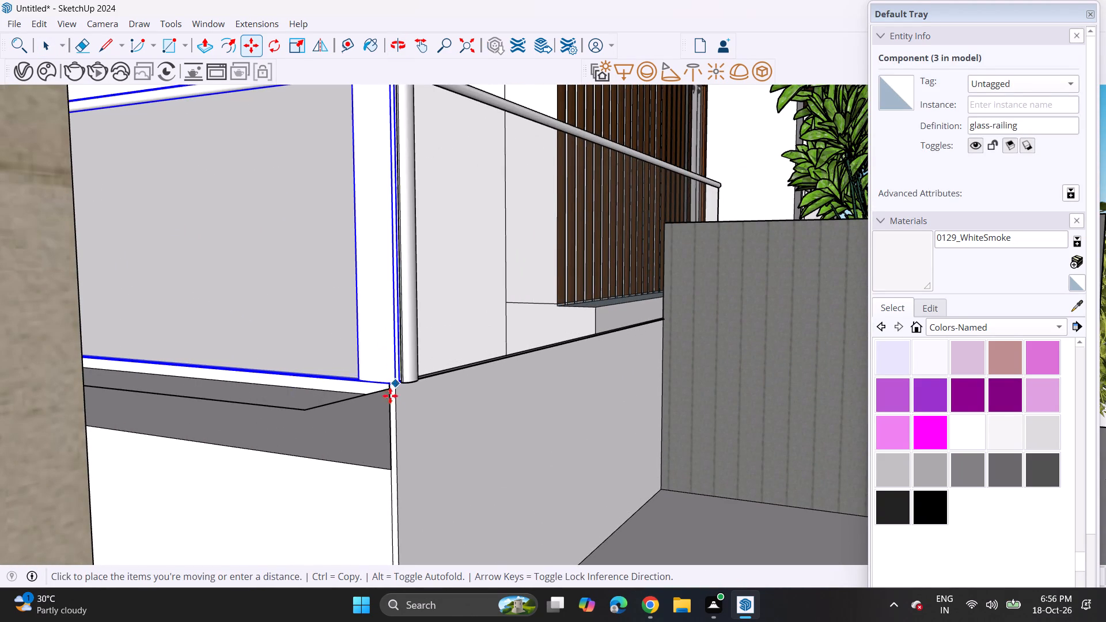
pyautogui.click(389, 466)
pyautogui.moveTo(434, 423); pyautogui.dragTo(262, 431, button='middle')
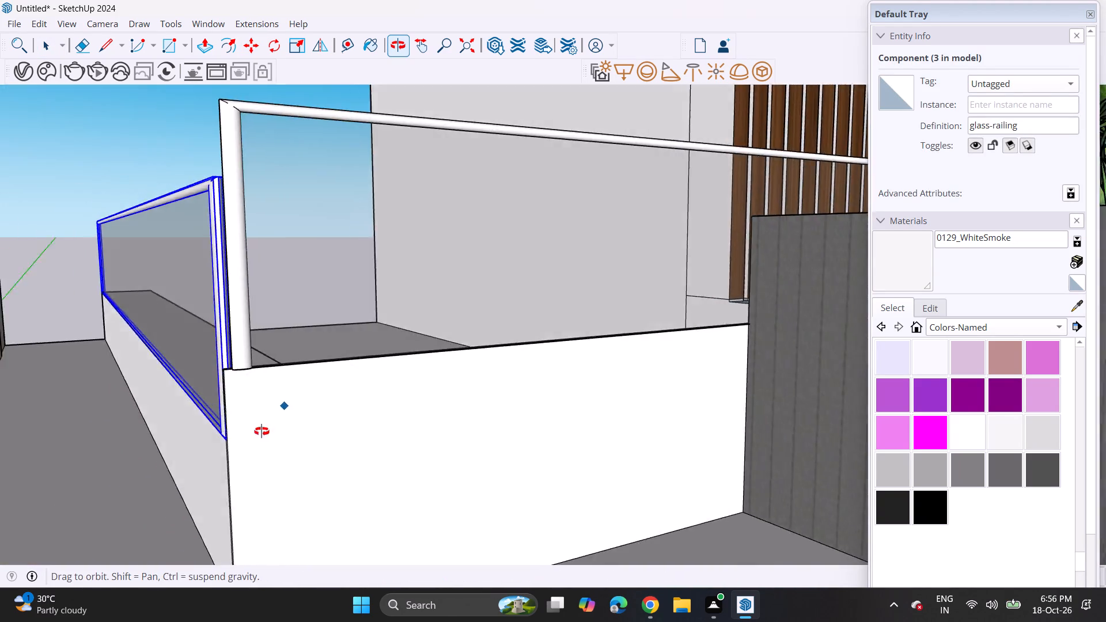
pyautogui.moveTo(262, 431); pyautogui.dragTo(100, 408, button='middle')
pyautogui.scroll(-9, 103, 339)
pyautogui.moveTo(270, 344); pyautogui.dragTo(277, 306, button='middle')
pyautogui.scroll(-2, 278, 299)
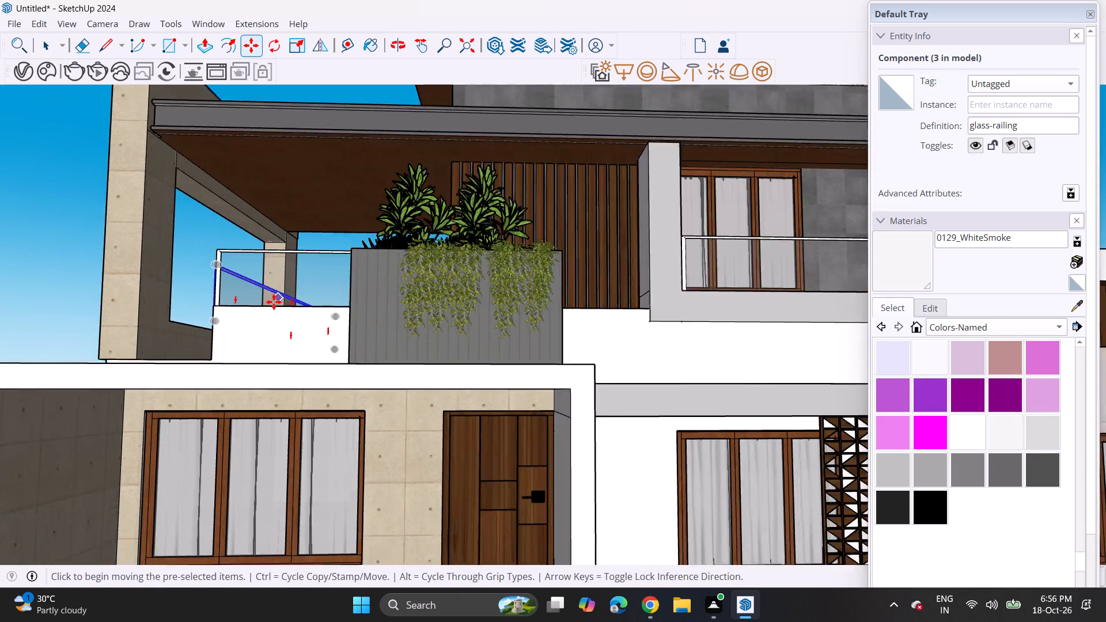
pyautogui.scroll(-4, 274, 302)
pyautogui.press('space')
pyautogui.click(126, 272)
# Darken the 0129_WhiteSmoke wall material to a light grey.
pyautogui.moveTo(317, 270); pyautogui.dragTo(316, 290, button='middle')
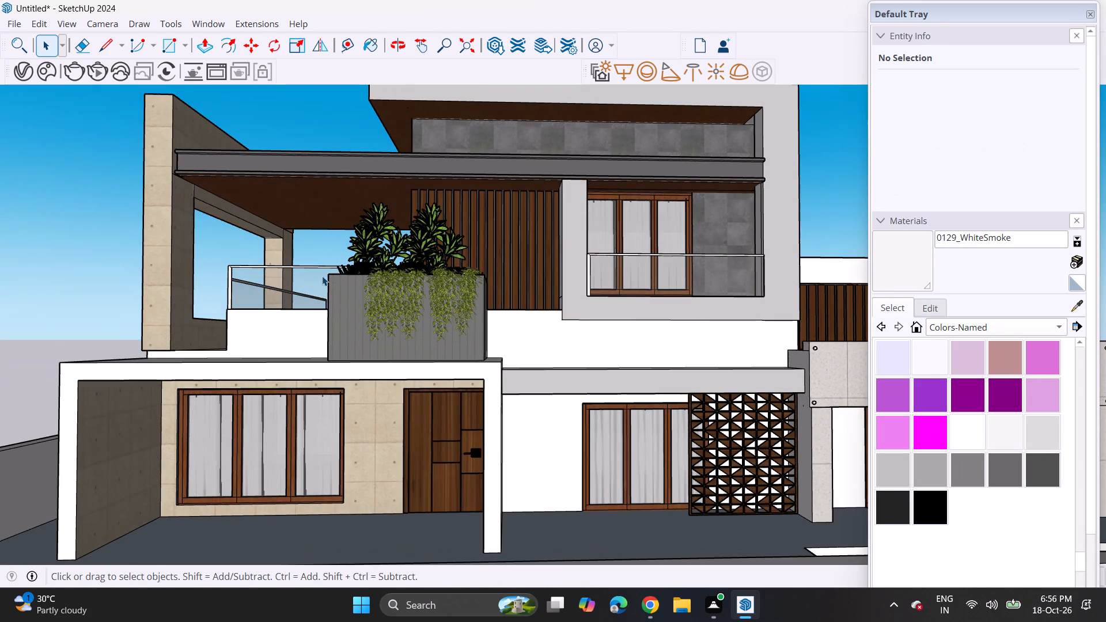
pyautogui.scroll(-4, 324, 272)
pyautogui.scroll(-2, 586, 235)
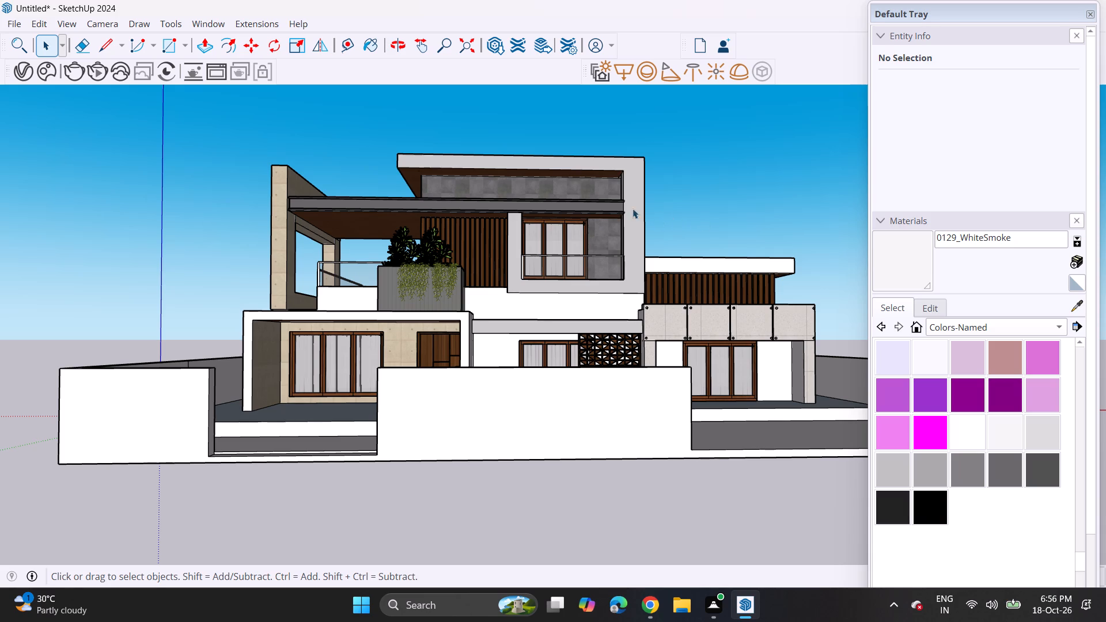
pyautogui.click(275, 244)
pyautogui.scroll(5, 296, 251)
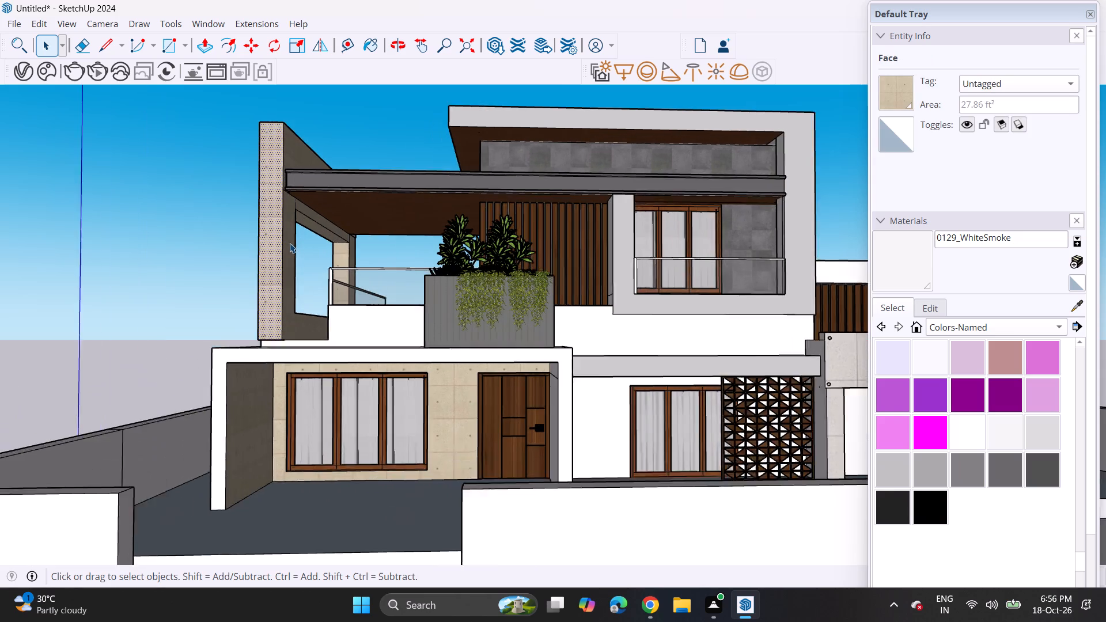
pyautogui.click(932, 302)
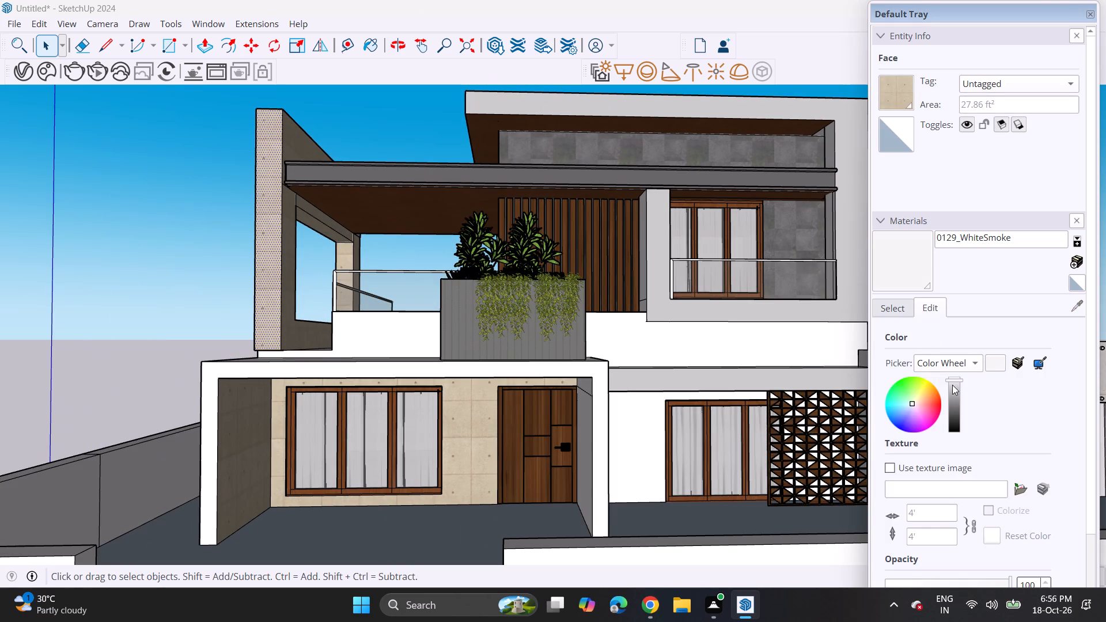
pyautogui.click(952, 385)
pyautogui.click(954, 393)
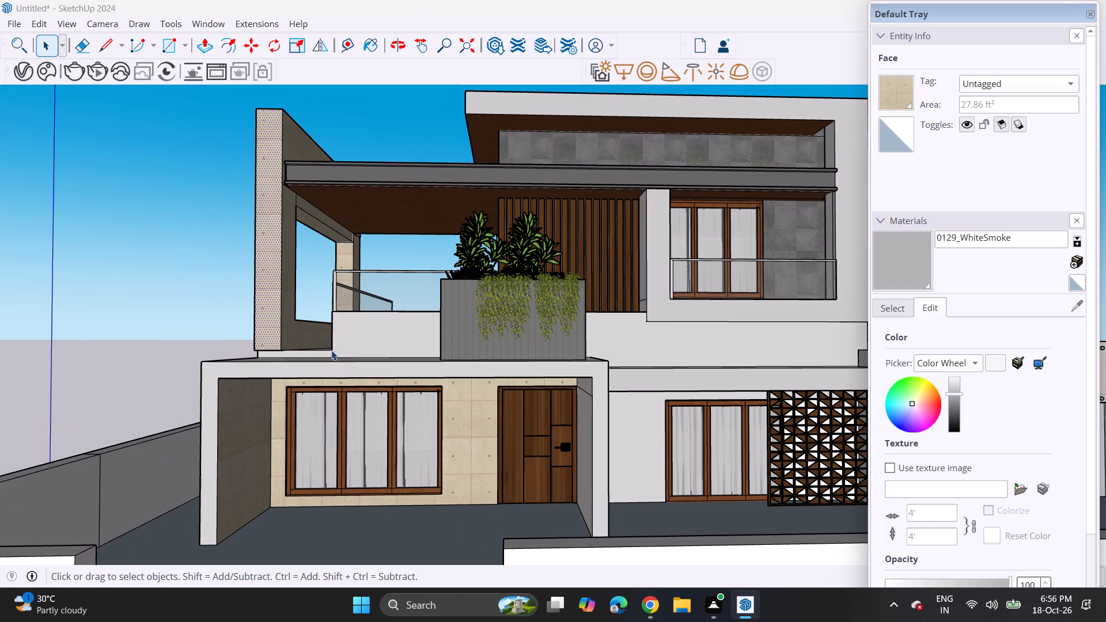
# Sample the Concrete Tile material from the upper-floor side wall and darken its colour to a deeper beige.
pyautogui.click(285, 316)
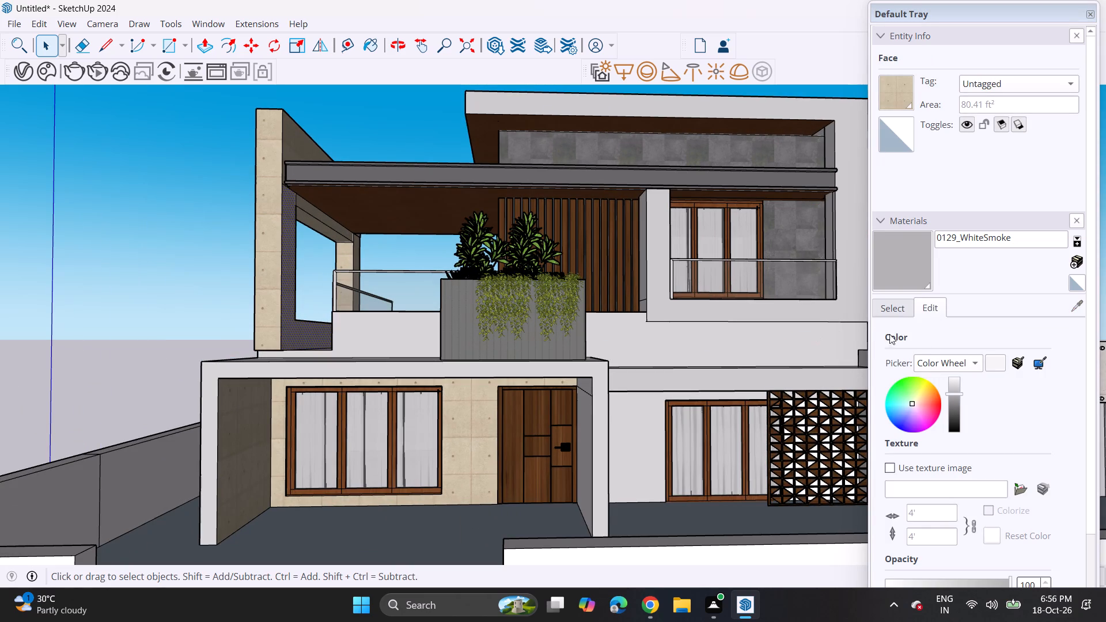
pyautogui.click(902, 313)
pyautogui.click(1073, 308)
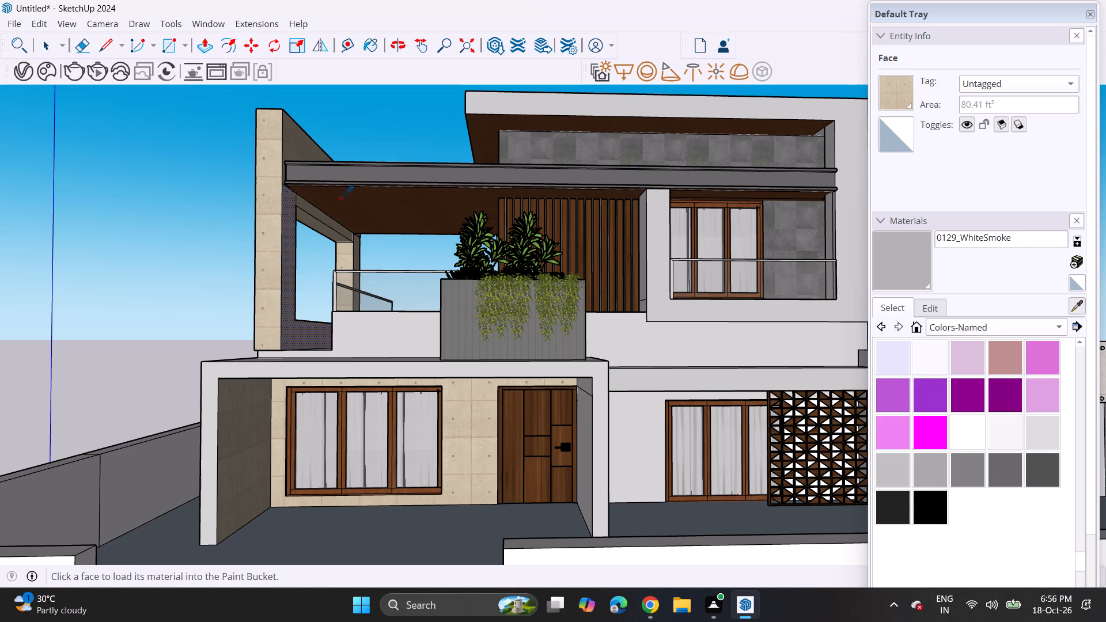
pyautogui.click(259, 263)
pyautogui.click(932, 308)
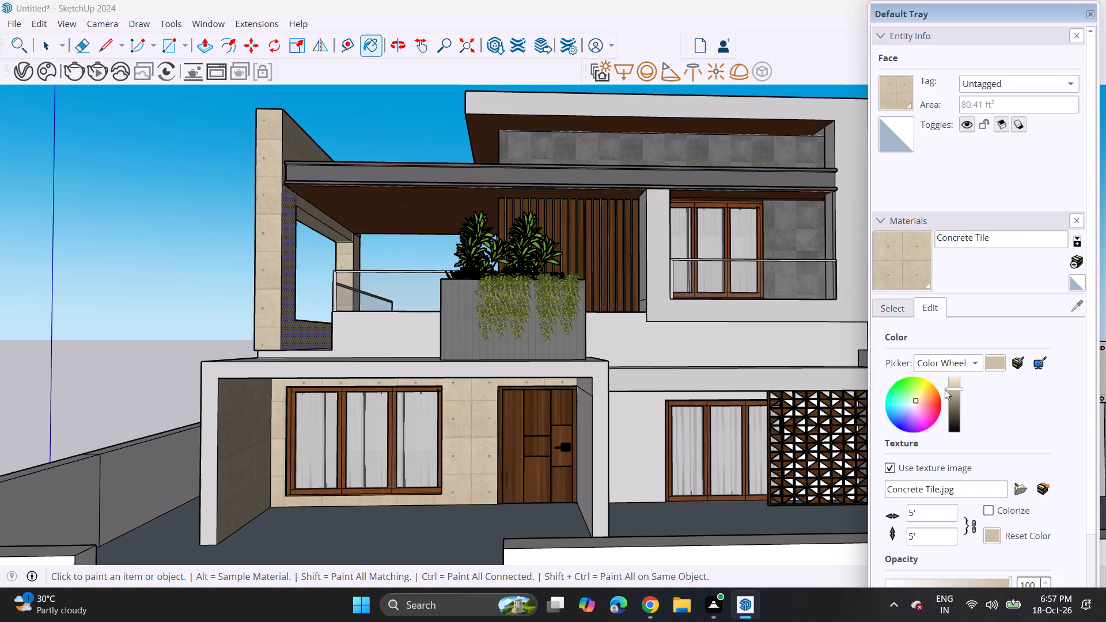
pyautogui.click(955, 396)
pyautogui.click(955, 394)
pyautogui.click(956, 392)
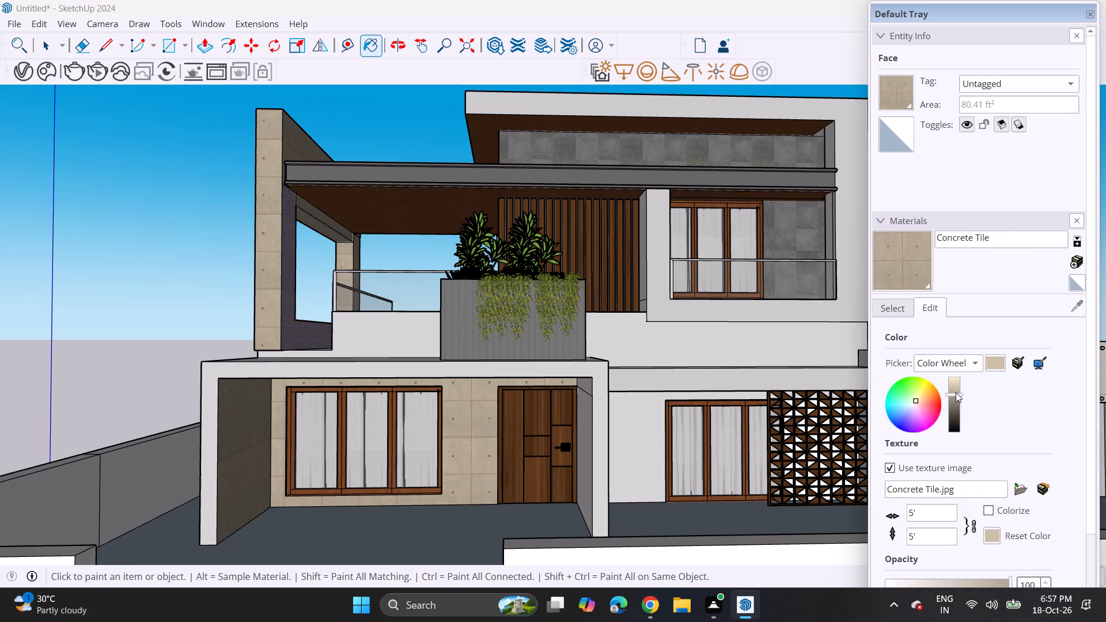
pyautogui.click(956, 400)
pyautogui.click(953, 411)
pyautogui.click(959, 399)
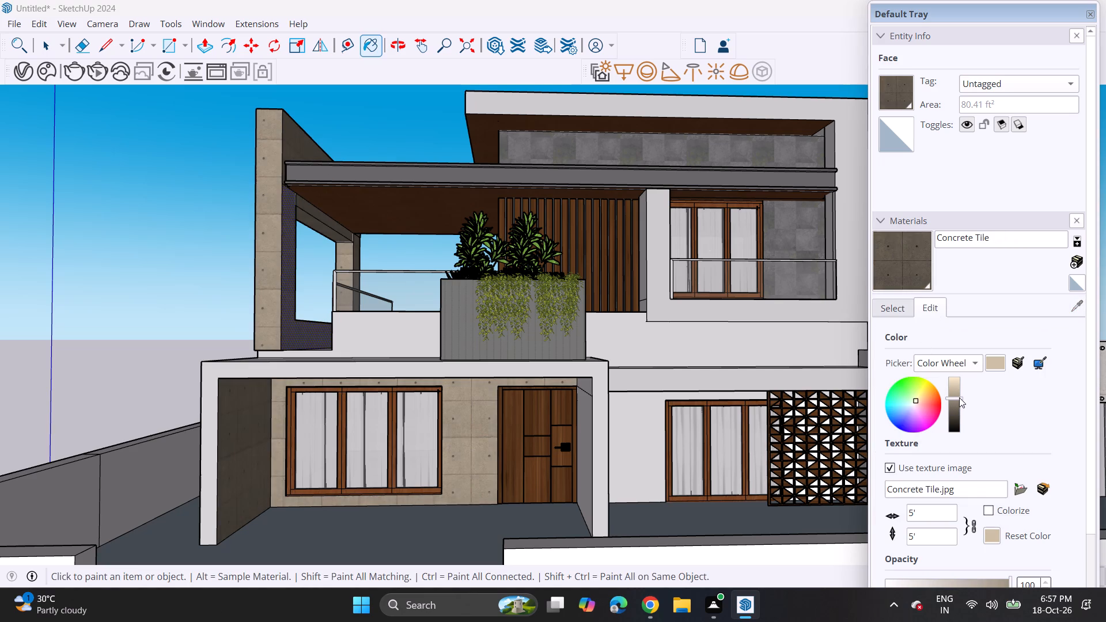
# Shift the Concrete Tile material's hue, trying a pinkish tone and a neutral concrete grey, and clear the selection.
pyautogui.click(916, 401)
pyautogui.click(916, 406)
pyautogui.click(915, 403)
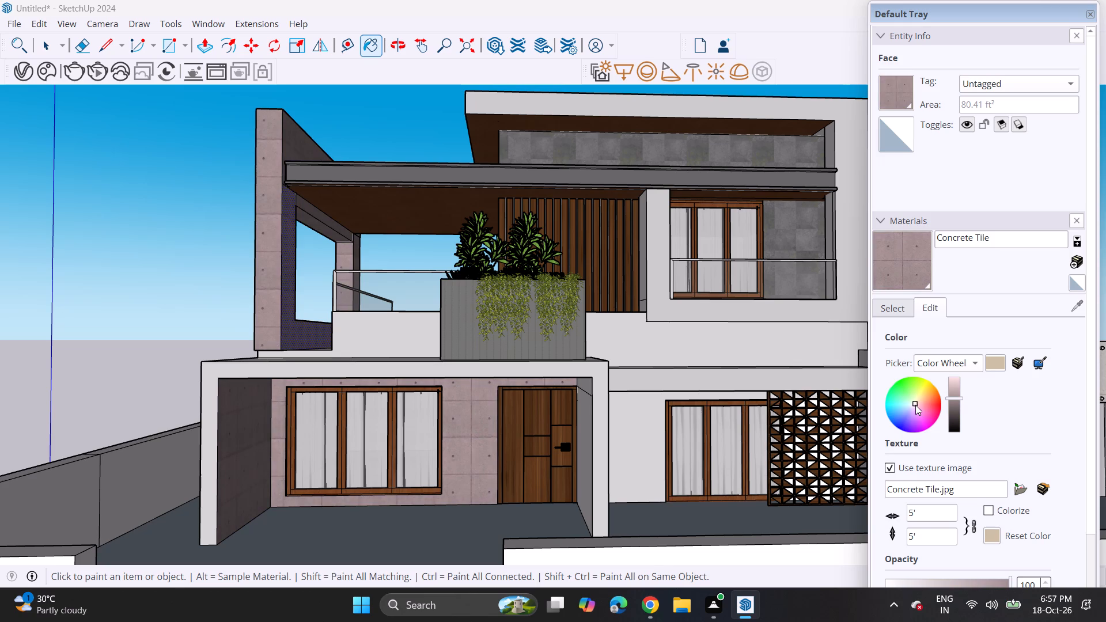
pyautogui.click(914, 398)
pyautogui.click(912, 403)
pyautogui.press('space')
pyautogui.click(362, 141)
# Adjust the Concrete Tile material's colour to a muted, slightly warm greyish beige with the whole facade in view.
pyautogui.scroll(-4, 332, 218)
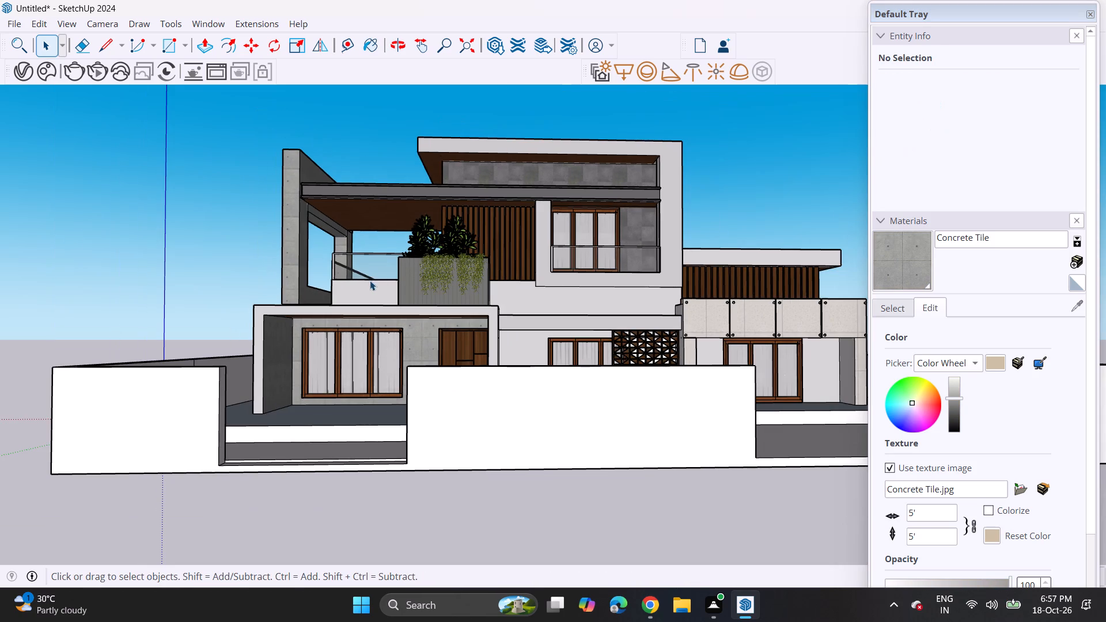
pyautogui.moveTo(374, 279); pyautogui.dragTo(282, 323, button='middle')
pyautogui.scroll(-3, 281, 317)
pyautogui.moveTo(281, 328); pyautogui.dragTo(309, 332, button='middle')
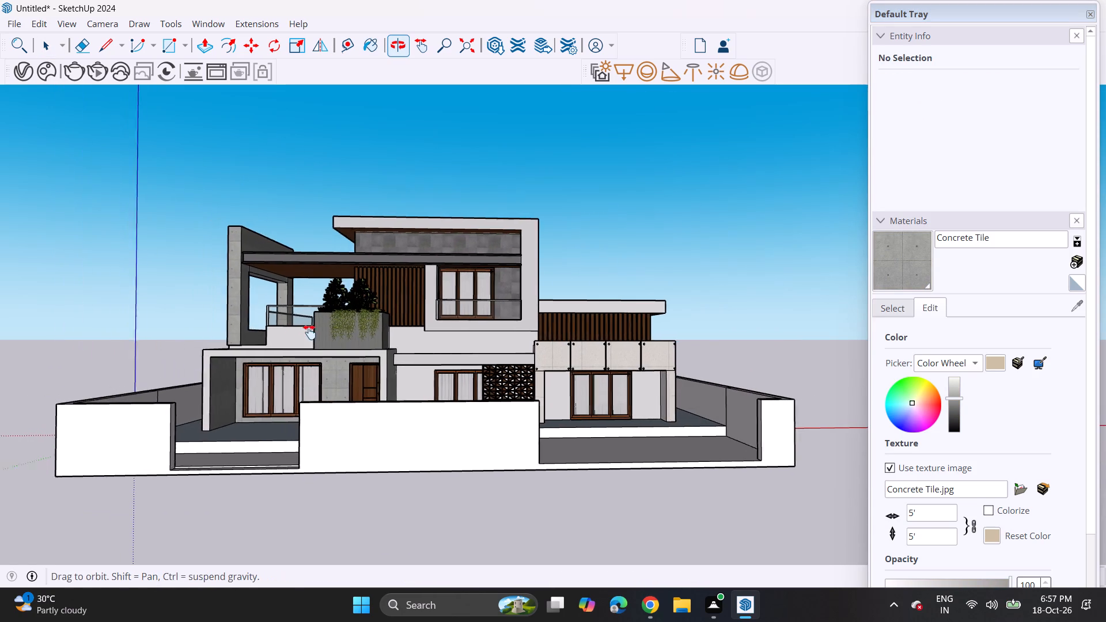
pyautogui.moveTo(309, 332); pyautogui.dragTo(316, 338, button='middle')
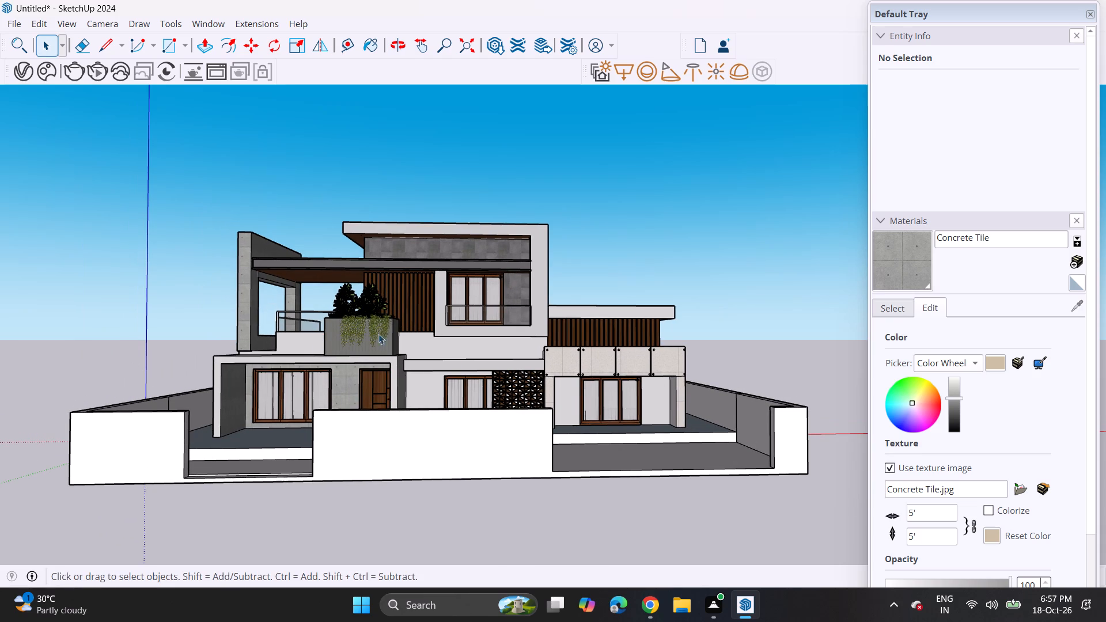
pyautogui.scroll(3, 834, 414)
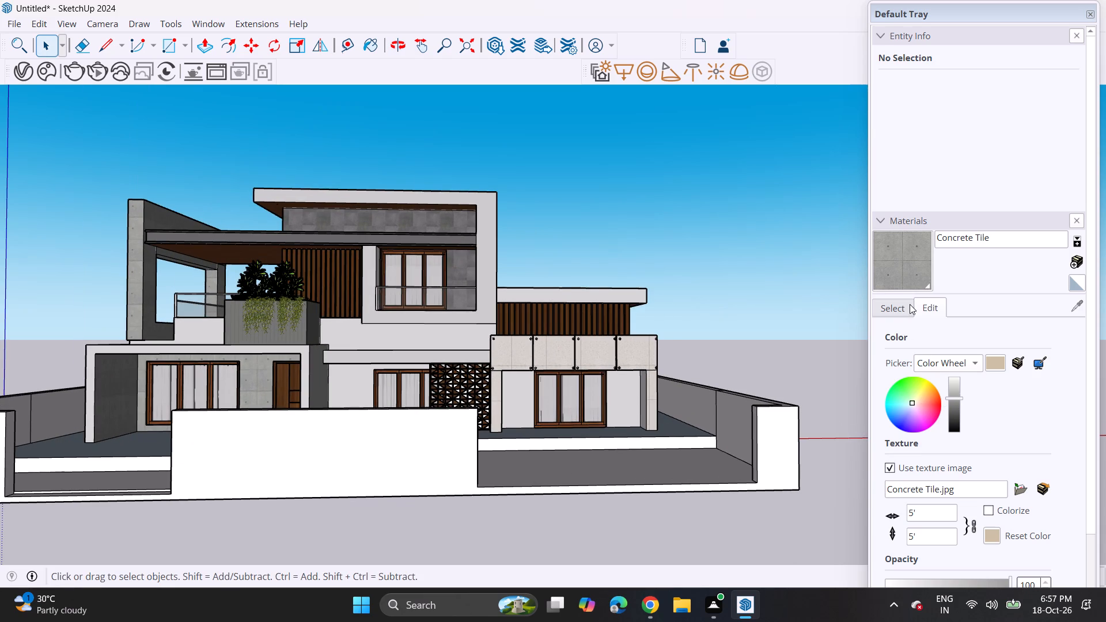
pyautogui.click(915, 402)
pyautogui.click(915, 400)
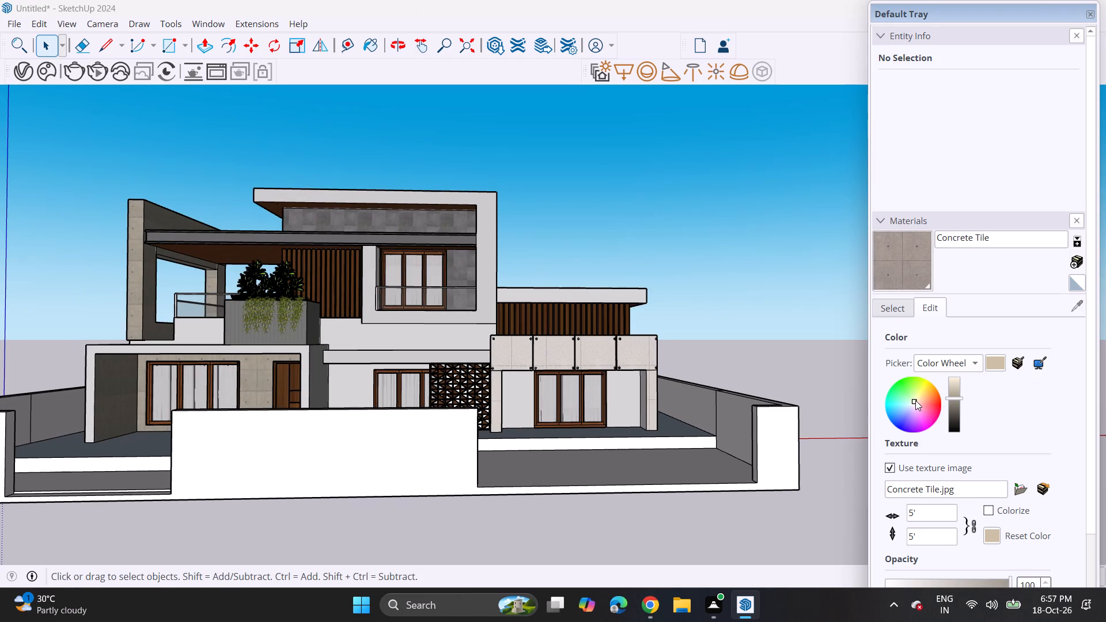
pyautogui.click(577, 215)
pyautogui.scroll(-4, 578, 216)
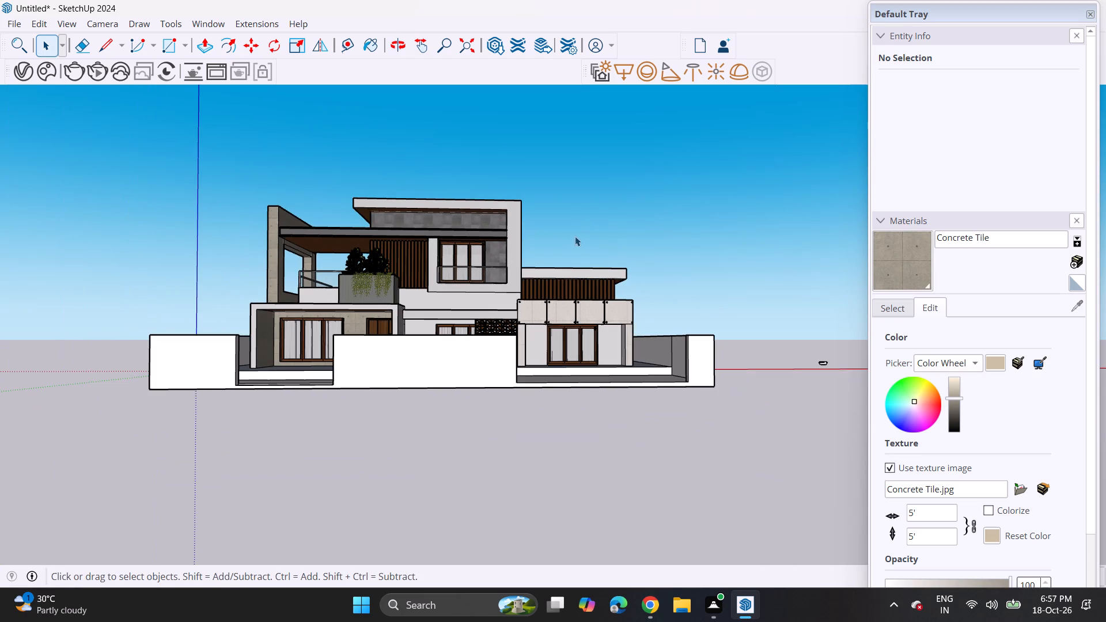
pyautogui.moveTo(569, 221); pyautogui.dragTo(595, 265, button='middle')
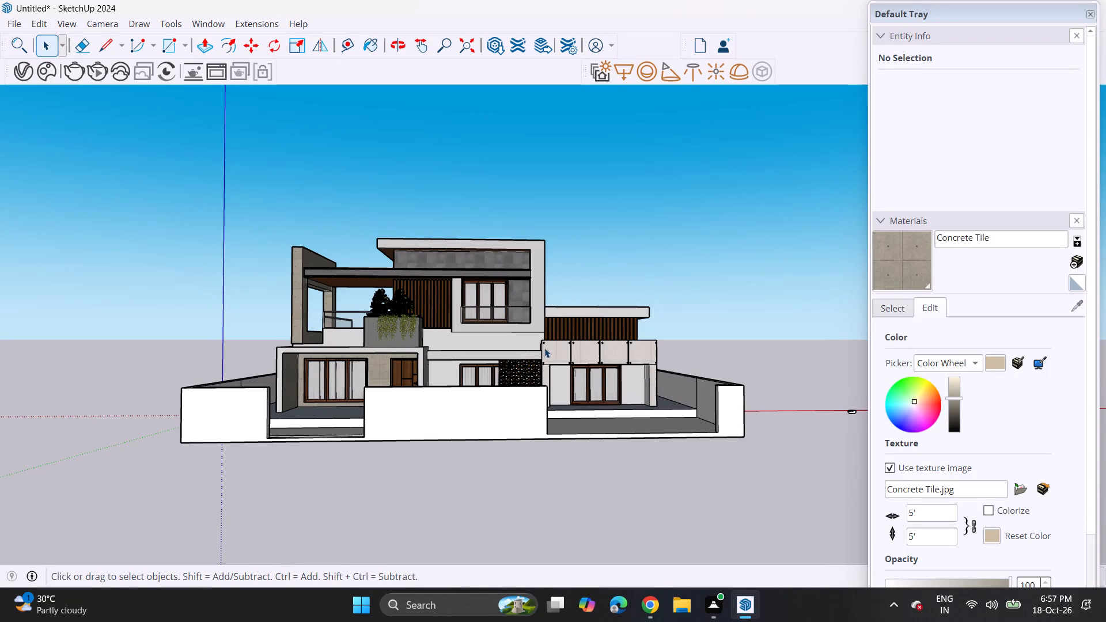
# Import the Component_8 (1) potted plants and place them on the paved floor beside the porch's outer side wall.
pyautogui.scroll(2, 548, 373)
pyautogui.scroll(-5, 551, 384)
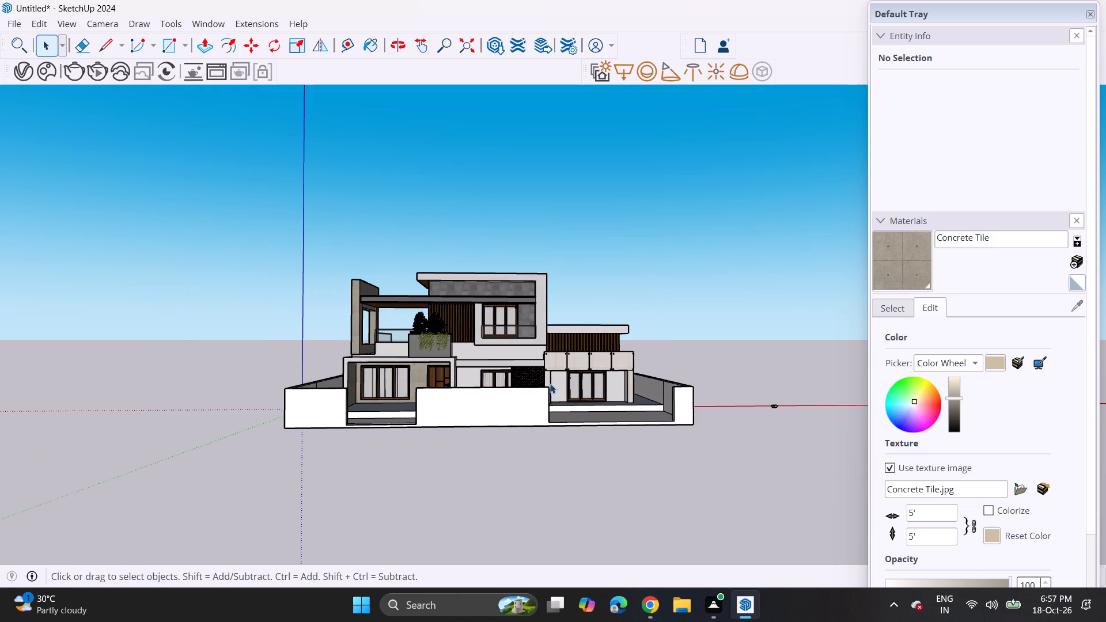
pyautogui.click(9, 17)
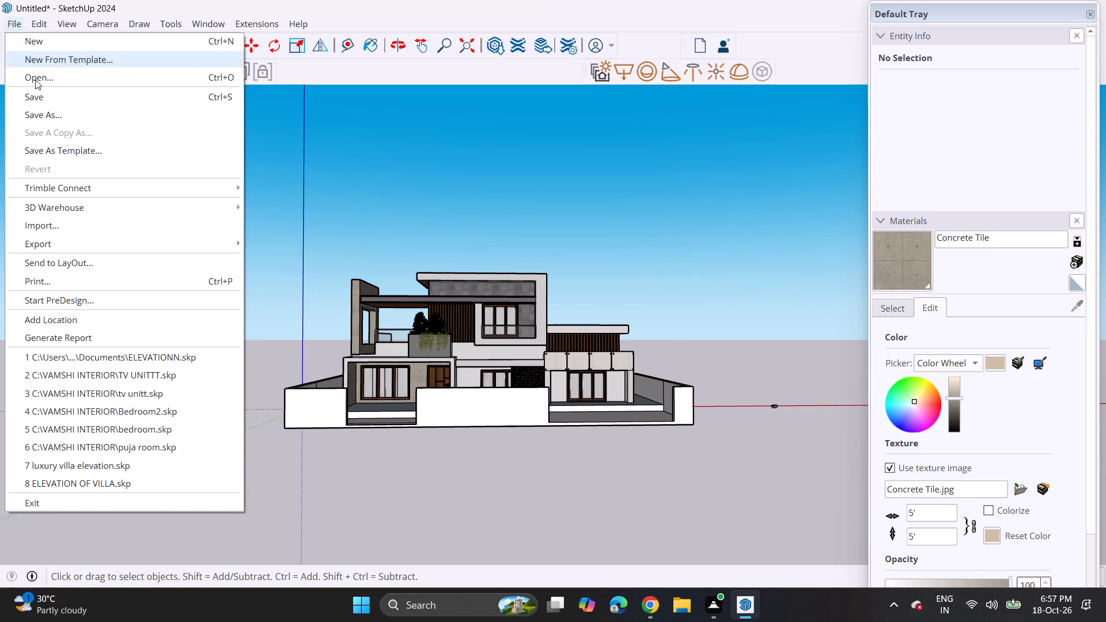
pyautogui.click(81, 219)
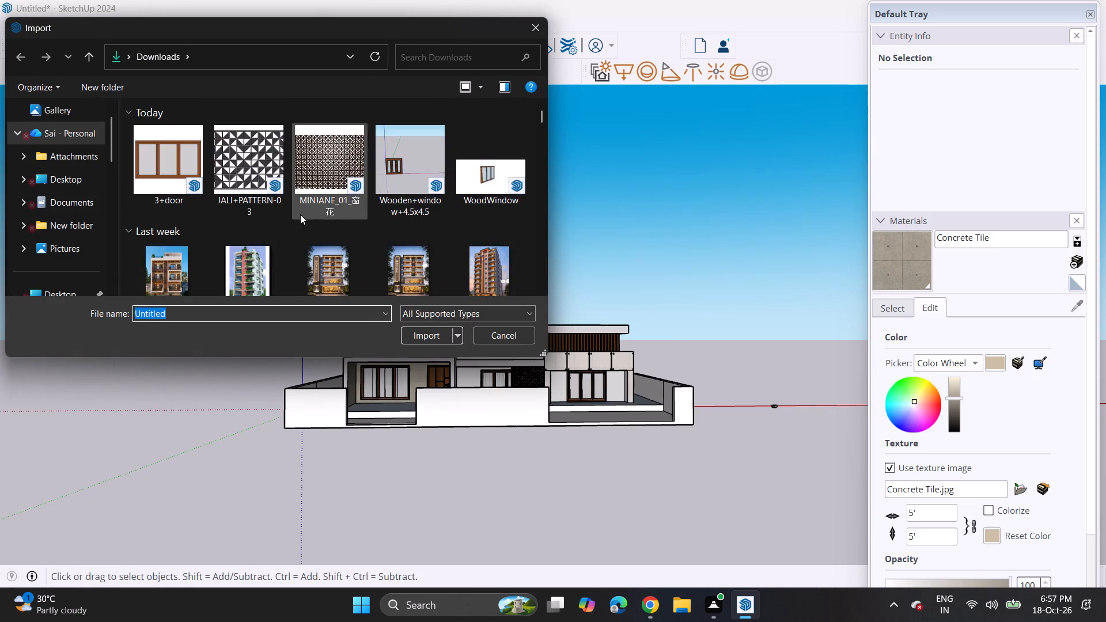
pyautogui.scroll(-19, 302, 213)
pyautogui.scroll(3, 336, 216)
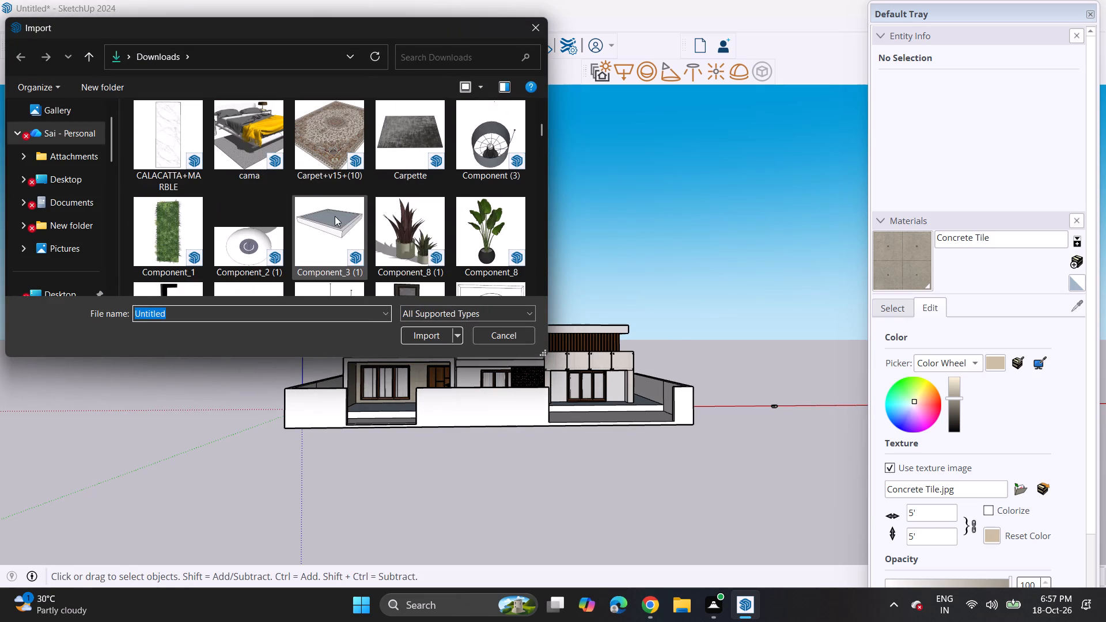
pyautogui.click(391, 229)
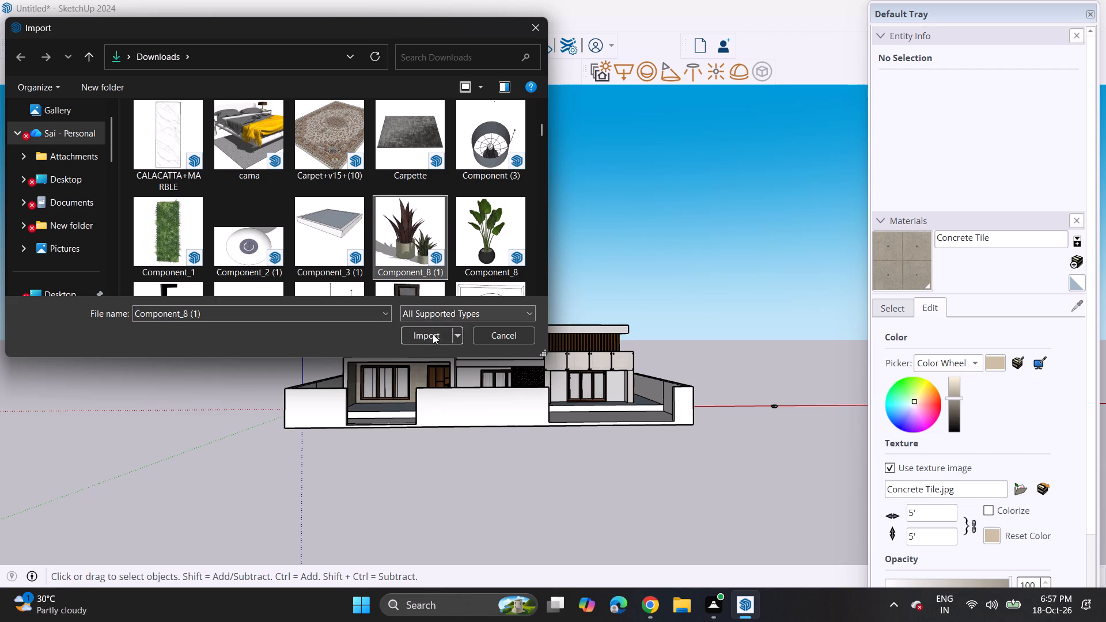
pyautogui.click(433, 334)
pyautogui.click(671, 342)
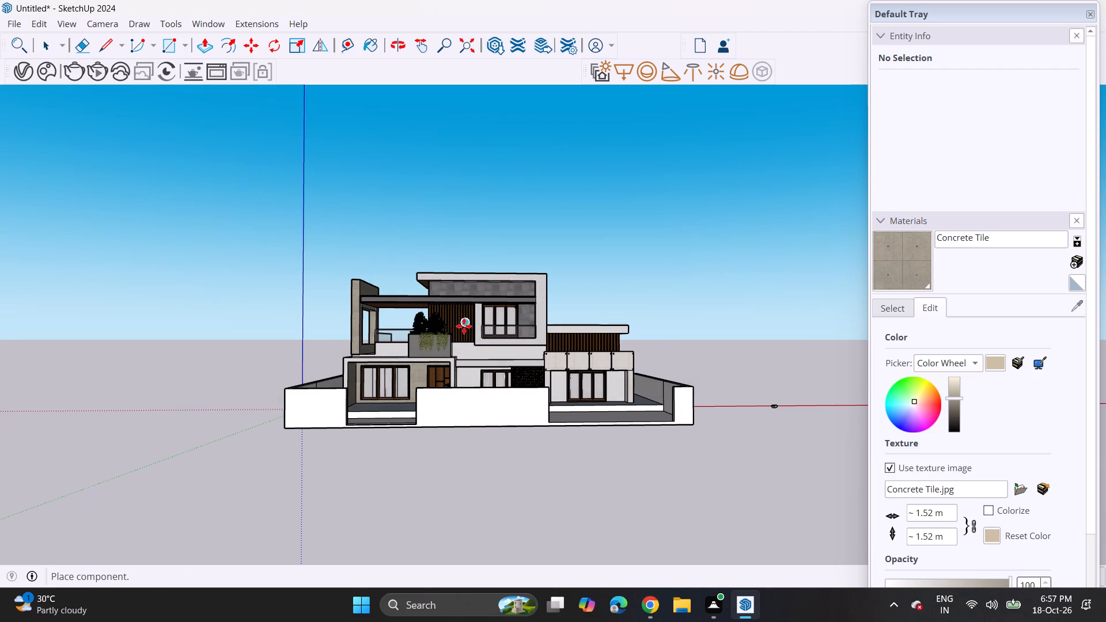
pyautogui.moveTo(448, 316); pyautogui.dragTo(448, 381, button='middle')
pyautogui.scroll(4, 374, 384)
pyautogui.scroll(5, 315, 394)
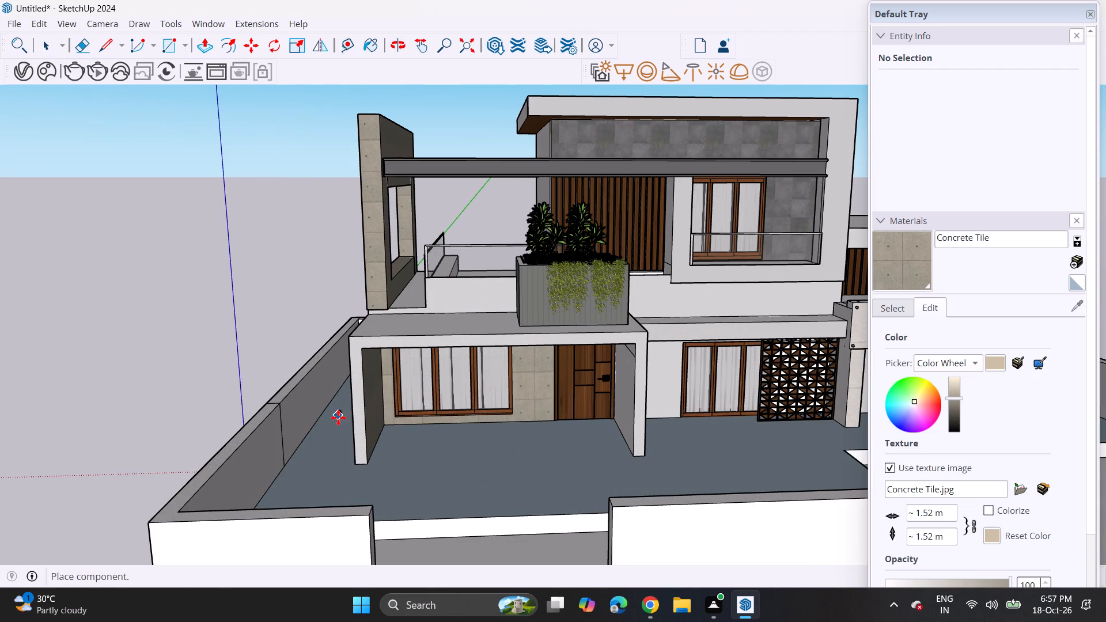
pyautogui.click(338, 422)
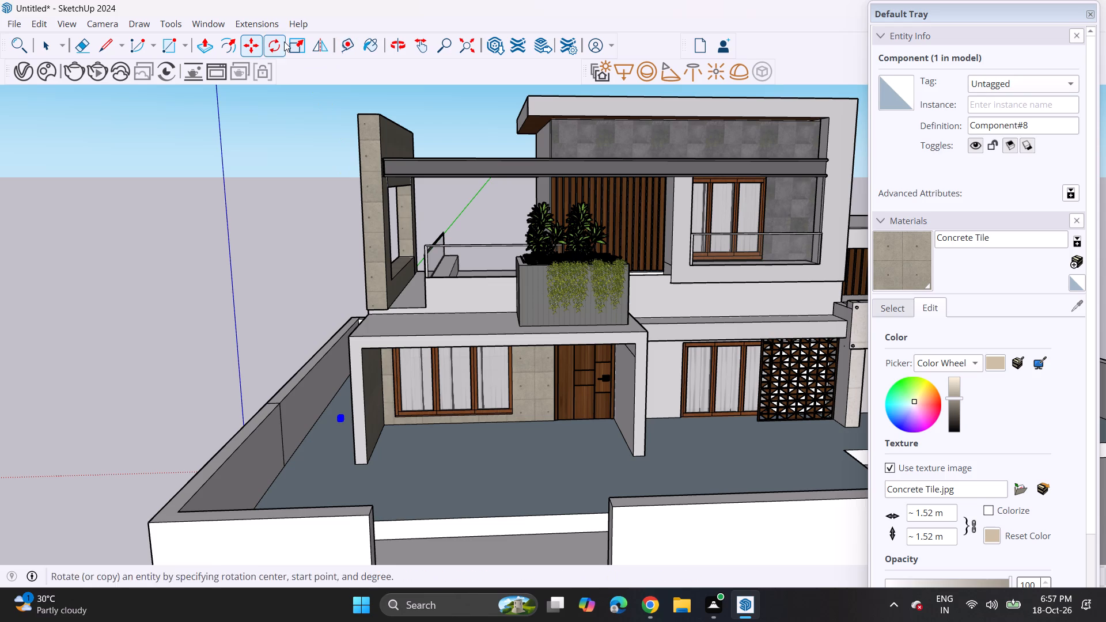
# Scale the imported potted plants up uniformly until they rise above the porch roof slab.
pyautogui.click(301, 41)
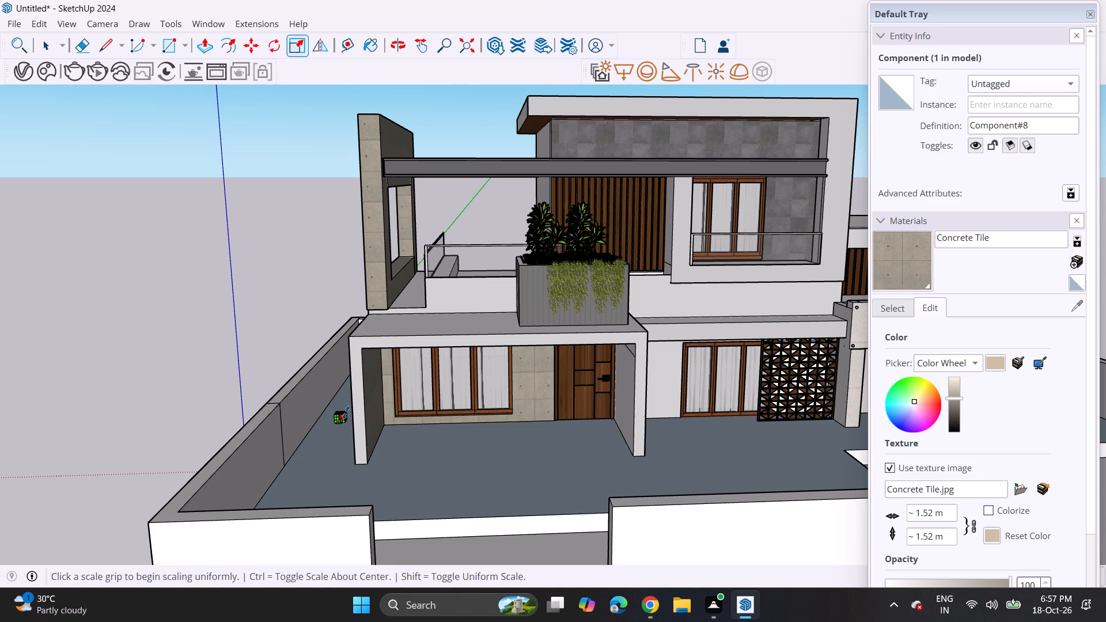
pyautogui.click(346, 412)
pyautogui.click(421, 283)
pyautogui.moveTo(377, 382); pyautogui.dragTo(501, 340, button='middle')
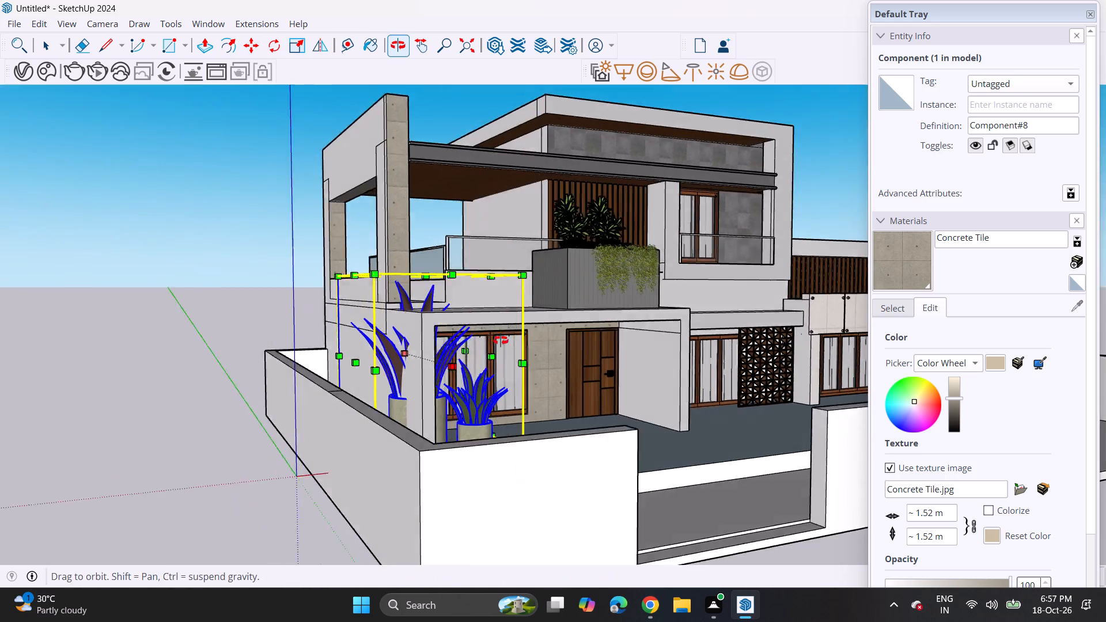
pyautogui.moveTo(501, 340); pyautogui.dragTo(506, 381, button='middle')
pyautogui.press('space')
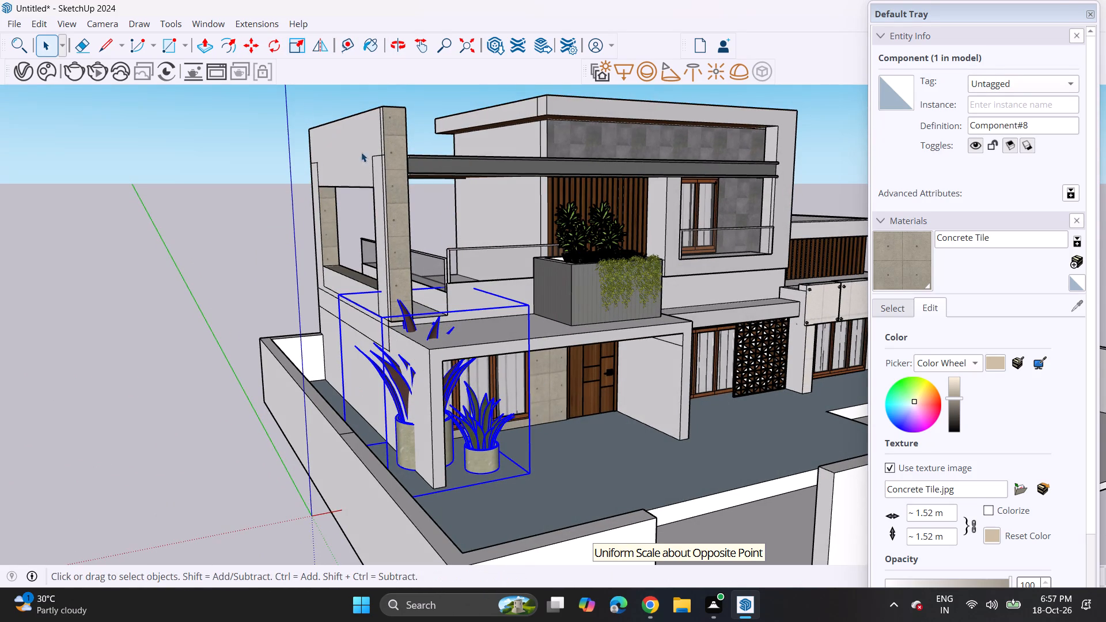
# Move the enlarged plants away from the porch side wall, towards the gap beside the compound wall.
pyautogui.click(258, 42)
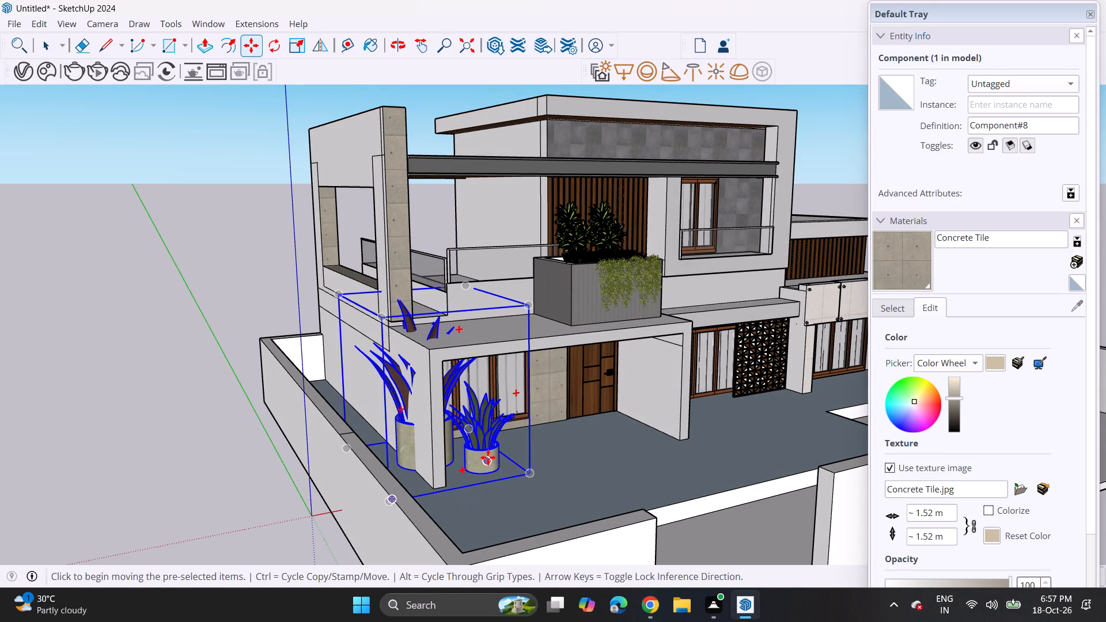
pyautogui.click(488, 457)
pyautogui.moveTo(397, 438); pyautogui.dragTo(357, 370, button='middle')
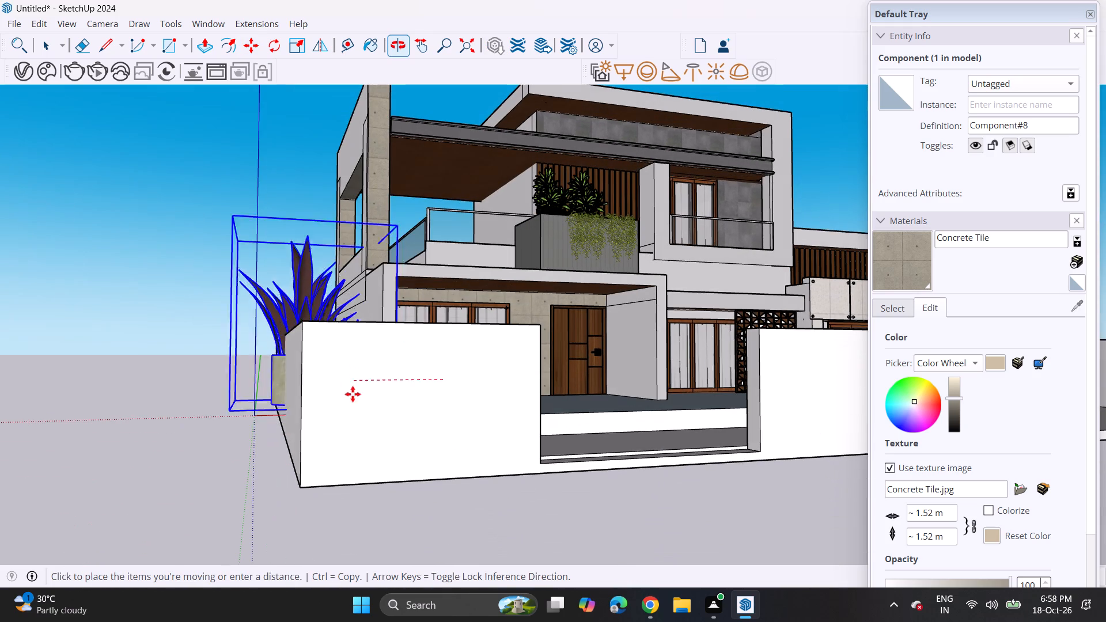
pyautogui.moveTo(358, 395); pyautogui.dragTo(794, 468, button='middle')
pyautogui.scroll(1, 793, 471)
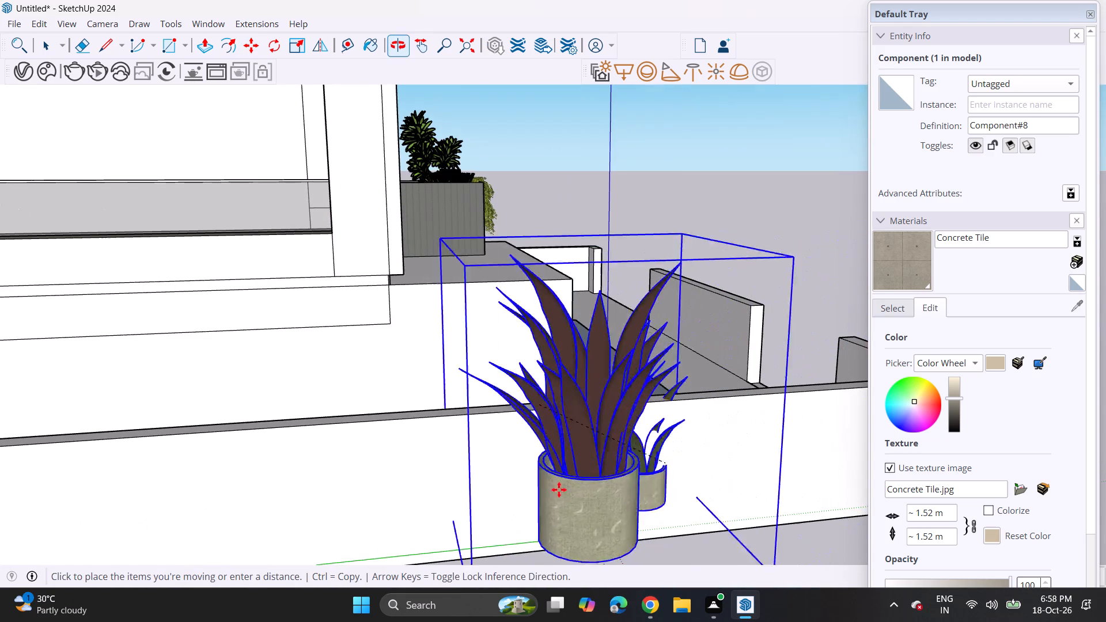
pyautogui.click(438, 458)
pyautogui.moveTo(482, 463); pyautogui.dragTo(131, 520, button='middle')
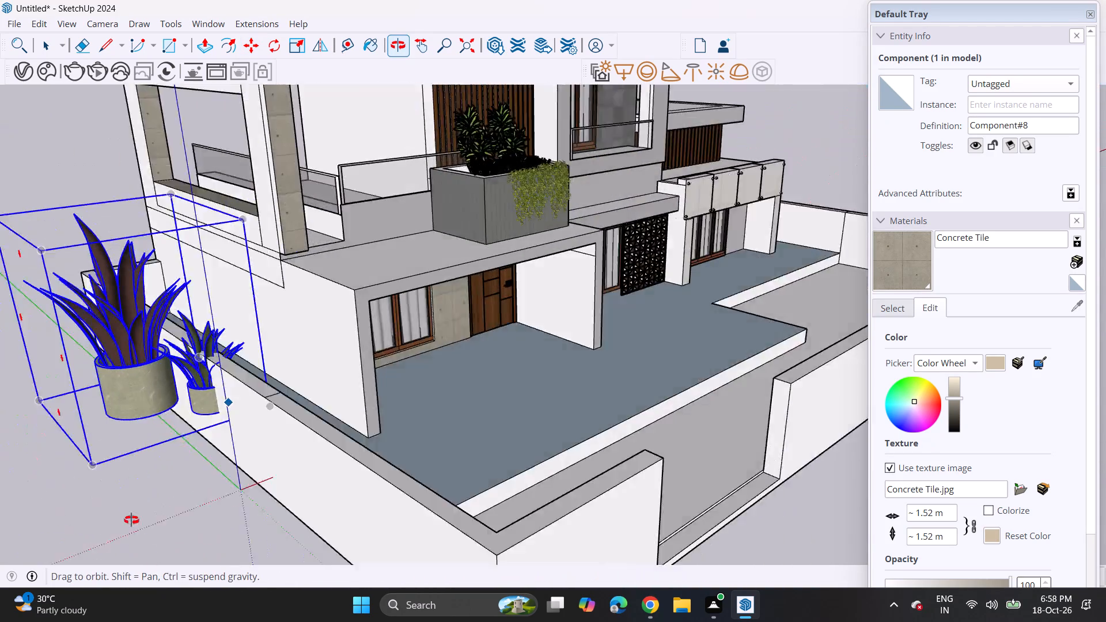
pyautogui.moveTo(131, 520); pyautogui.dragTo(78, 532, button='middle')
pyautogui.click(282, 367)
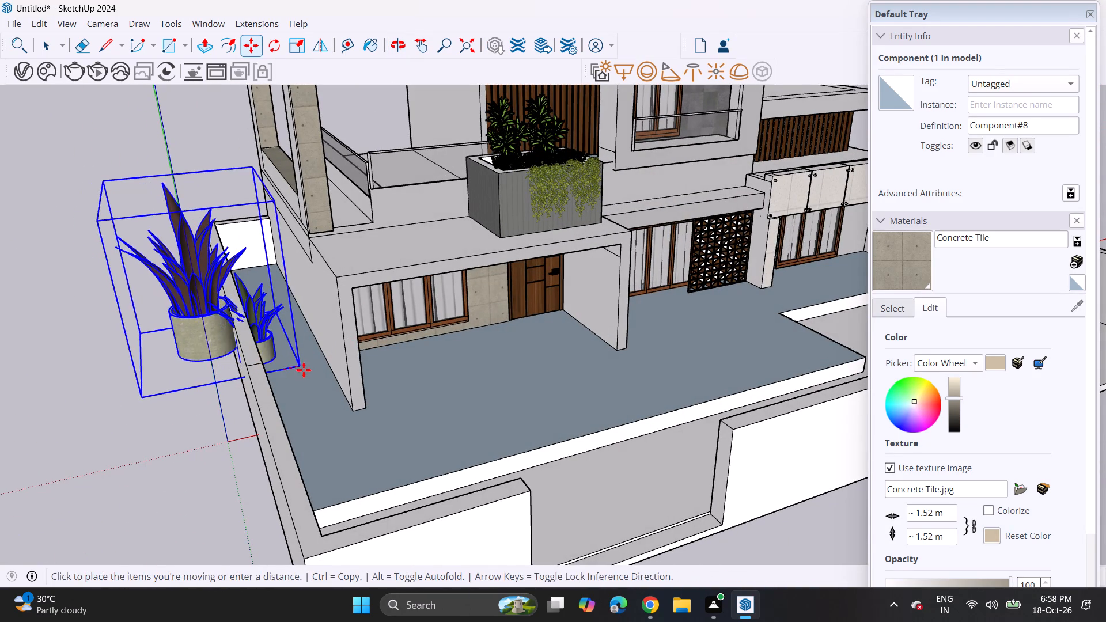
pyautogui.click(333, 386)
# Shift the plants in the side gap and lower them until their pots sink below the floor, then clear the selection.
pyautogui.moveTo(319, 397); pyautogui.dragTo(256, 377, button='middle')
pyautogui.scroll(1, 255, 376)
pyautogui.moveTo(256, 377); pyautogui.dragTo(126, 389, button='middle')
pyautogui.click(293, 307)
pyautogui.moveTo(303, 331); pyautogui.dragTo(306, 336)
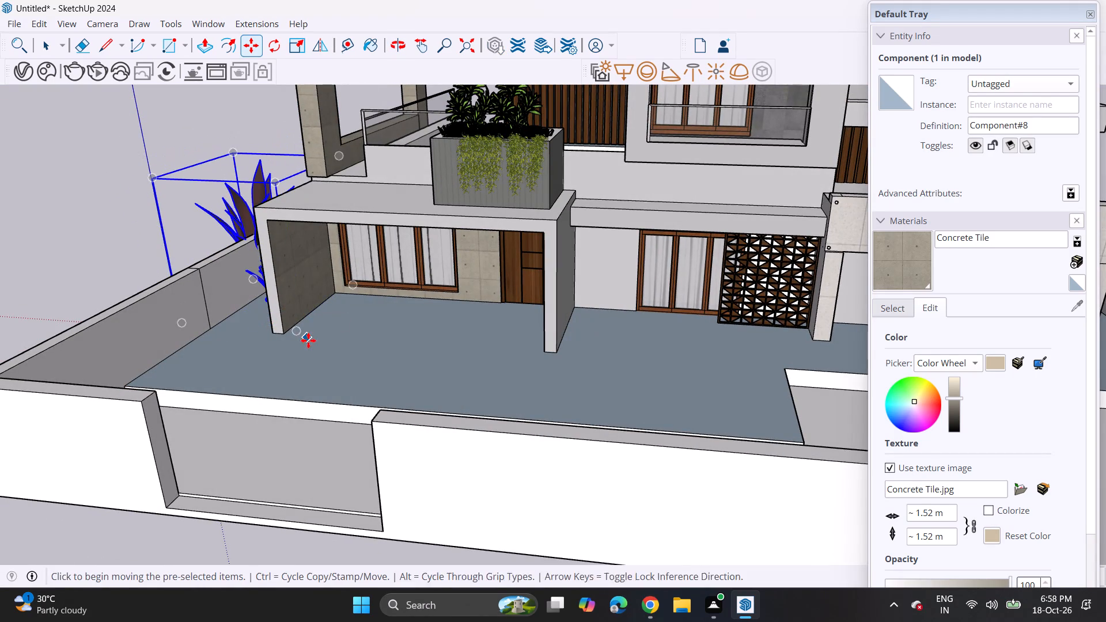
pyautogui.moveTo(304, 336); pyautogui.dragTo(315, 330)
pyautogui.middleClick(320, 330)
pyautogui.click(320, 330)
pyautogui.scroll(2, 308, 329)
pyautogui.moveTo(308, 329); pyautogui.dragTo(372, 314, button='middle')
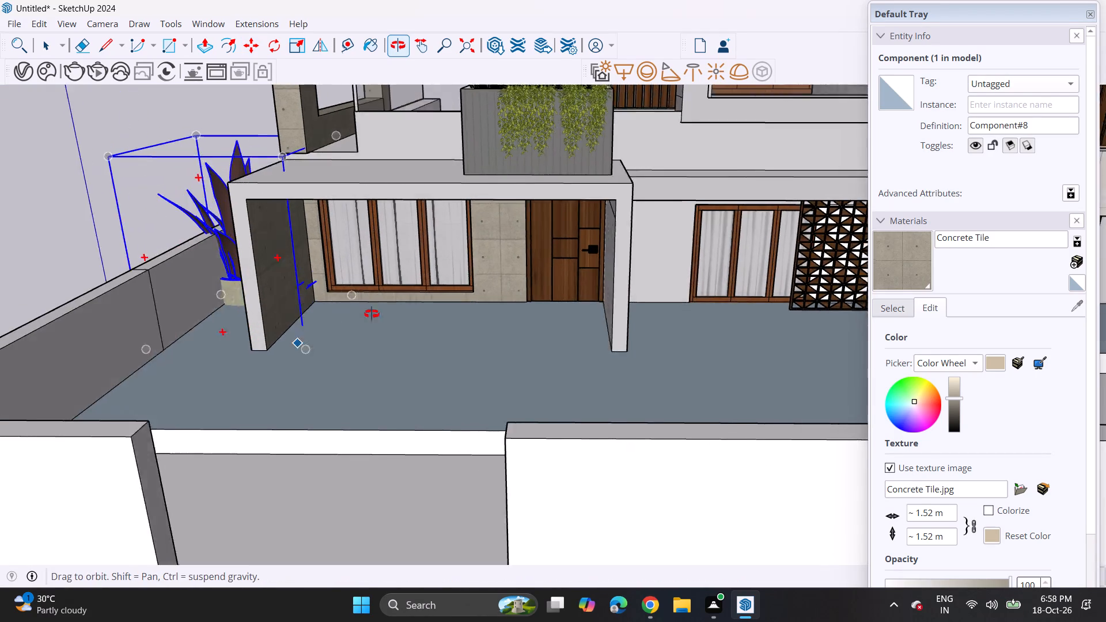
pyautogui.moveTo(372, 314); pyautogui.dragTo(419, 296, button='middle')
pyautogui.click(294, 366)
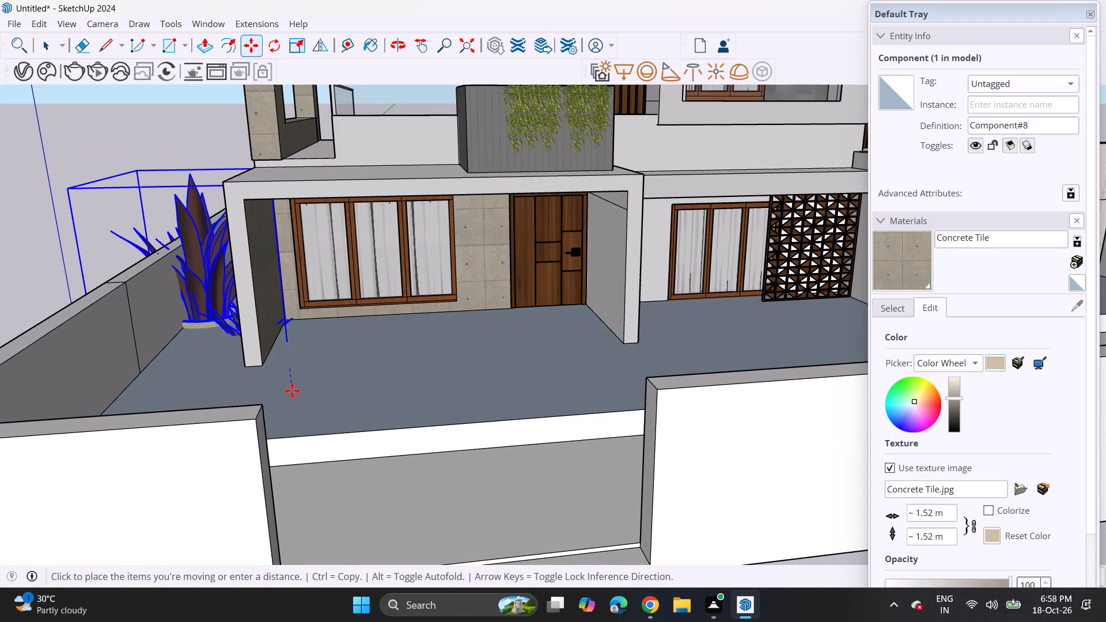
pyautogui.moveTo(297, 397); pyautogui.dragTo(297, 390)
pyautogui.moveTo(326, 343); pyautogui.dragTo(309, 314, button='middle')
pyautogui.press('space')
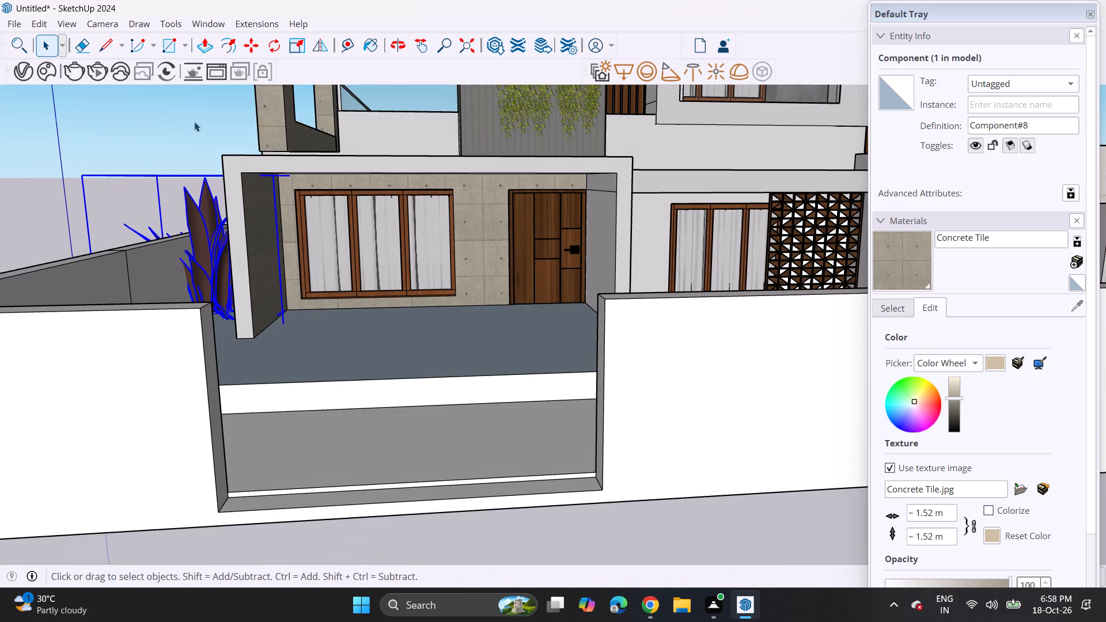
pyautogui.click(194, 122)
# Nudge the sunken plants slightly away from the compound wall, towards the porch side wall.
pyautogui.scroll(-6, 214, 195)
pyautogui.keyDown('shift'); pyautogui.moveTo(226, 237); pyautogui.dragTo(306, 264, button='middle'); pyautogui.keyUp('shift')
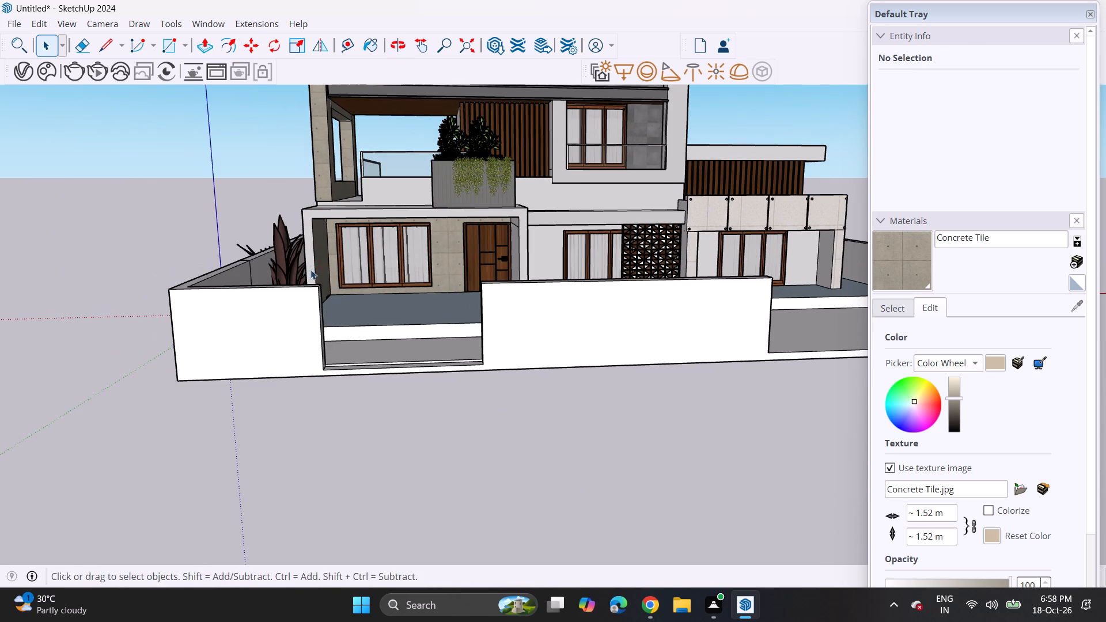
pyautogui.moveTo(309, 270); pyautogui.dragTo(366, 342, button='middle')
pyautogui.scroll(4, 312, 310)
pyautogui.click(281, 298)
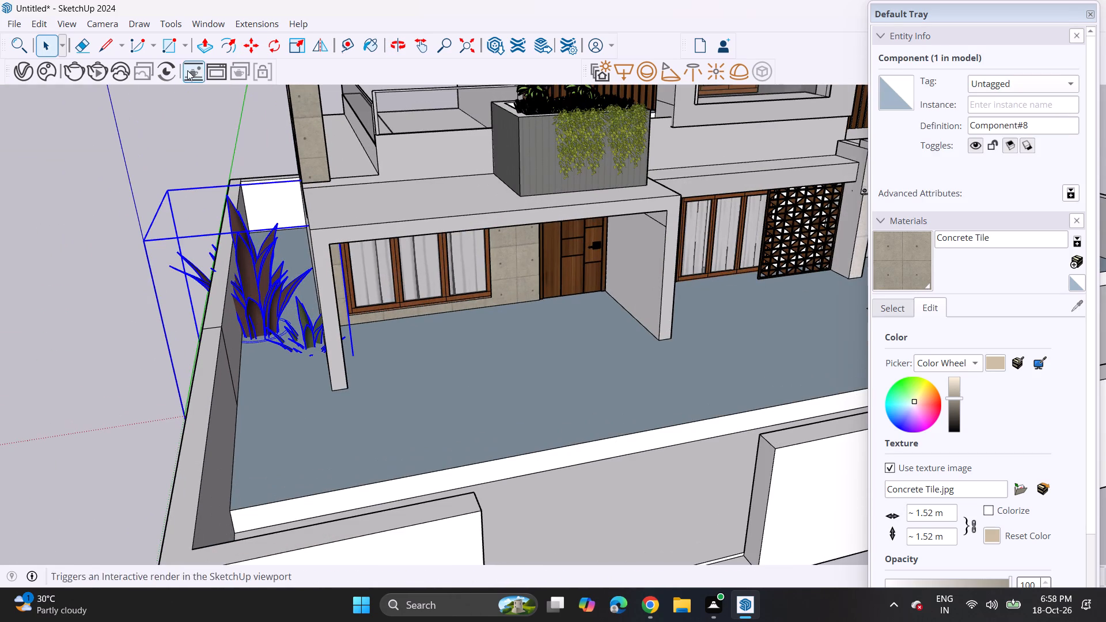
pyautogui.click(249, 53)
pyautogui.click(270, 289)
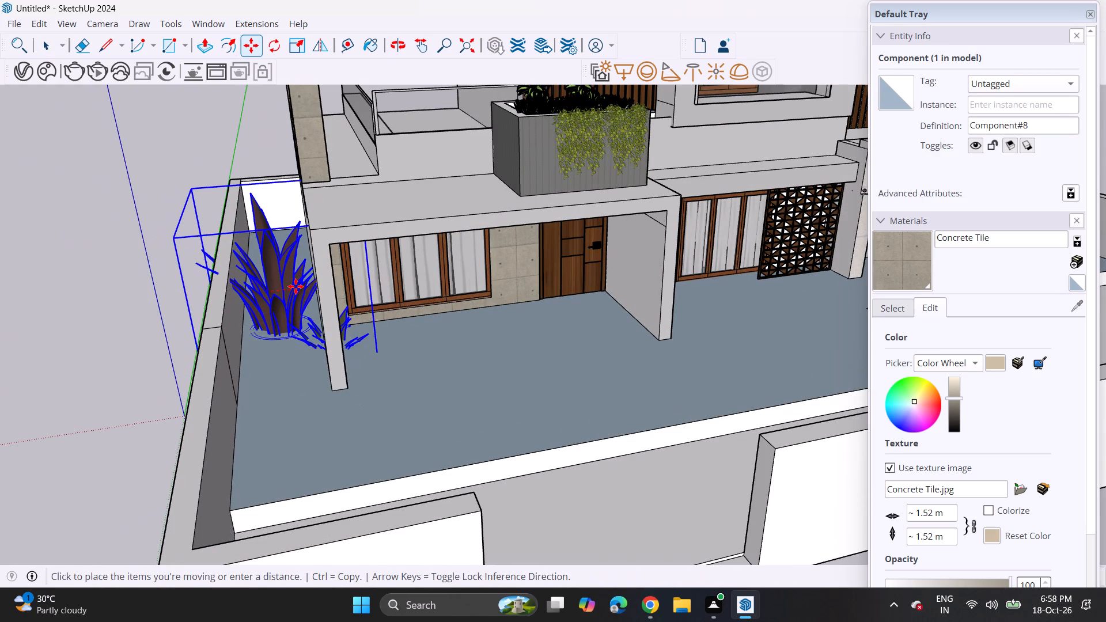
pyautogui.click(296, 286)
# Rotate the plants horizontally by roughly half a turn about a point on the floor in front of them.
pyautogui.scroll(-2, 292, 76)
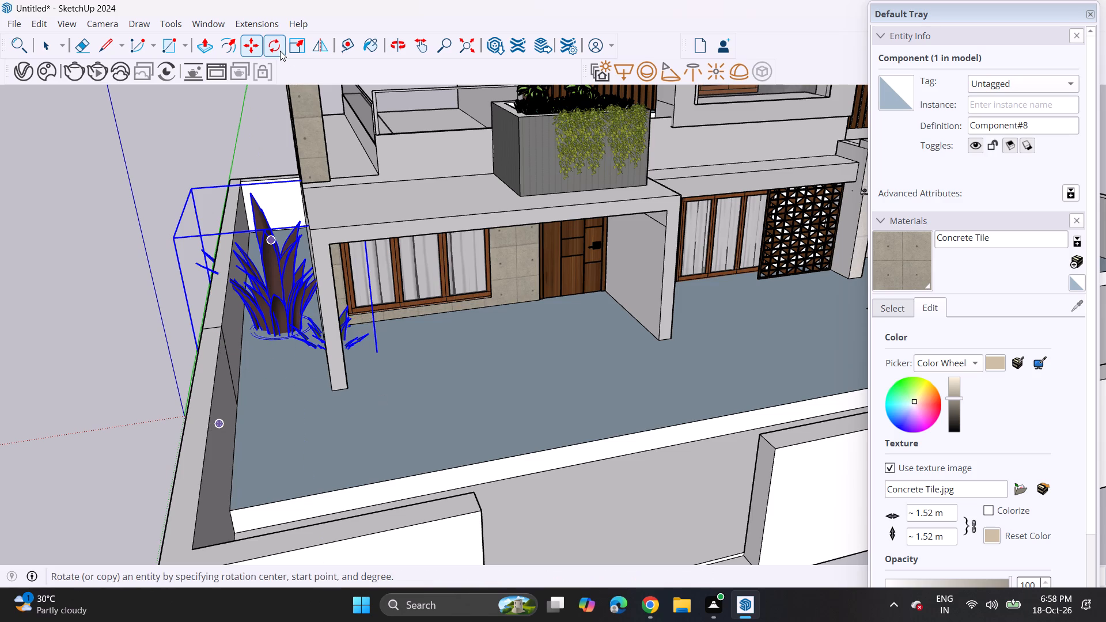
pyautogui.click(279, 49)
pyautogui.click(282, 438)
pyautogui.click(327, 427)
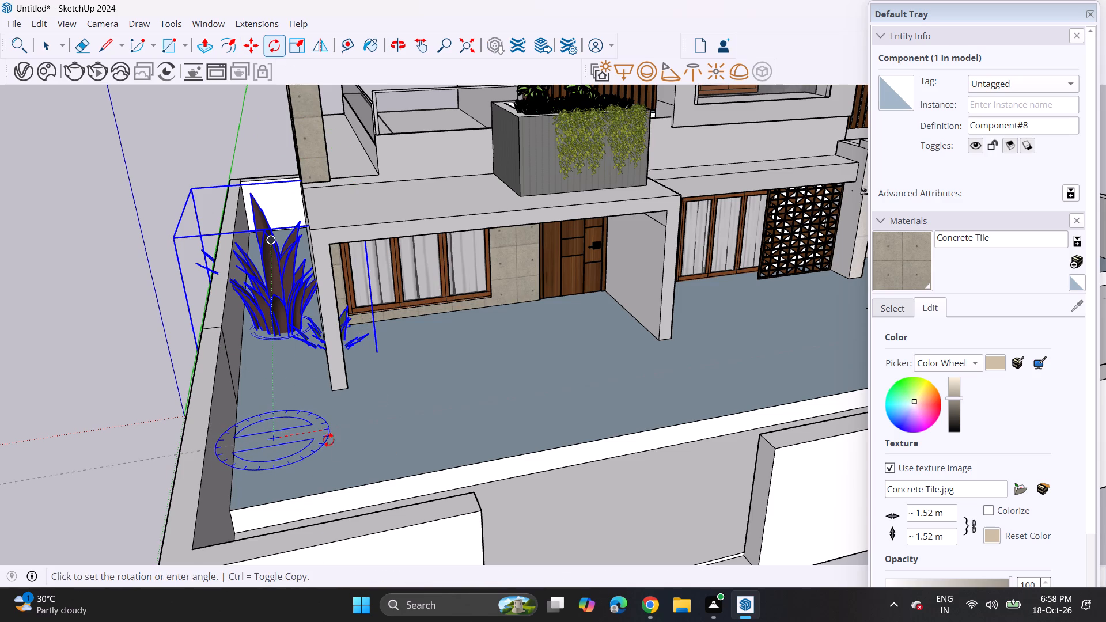
pyautogui.click(322, 449)
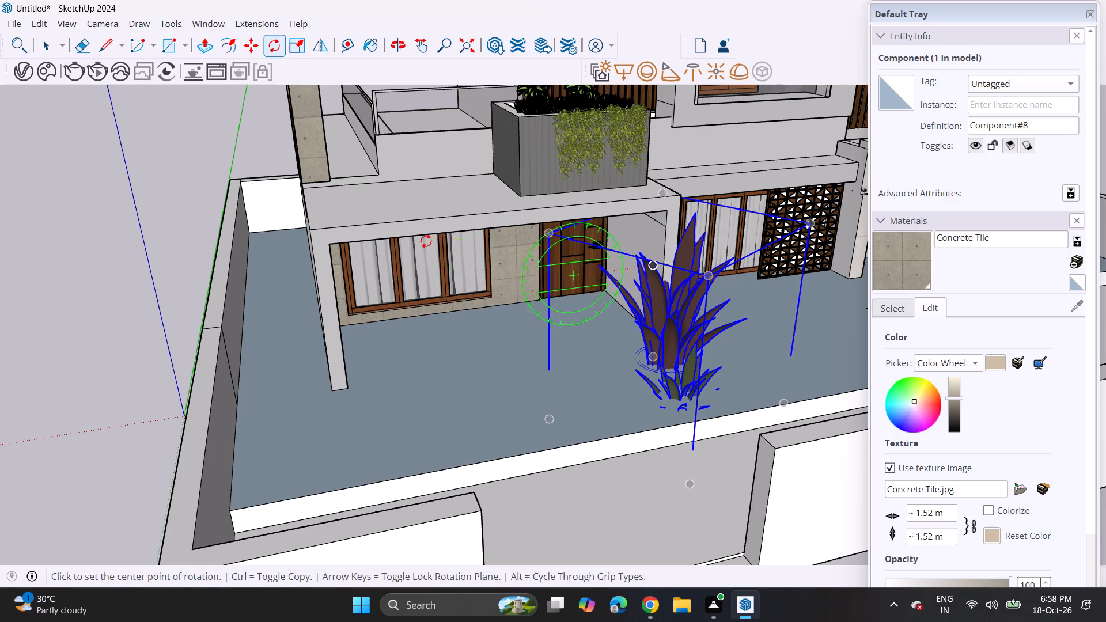
# Move the rotated plants back into the gap between the compound wall and the porch side wall and deselect them.
pyautogui.moveTo(248, 43); pyautogui.dragTo(256, 48)
pyautogui.click(672, 355)
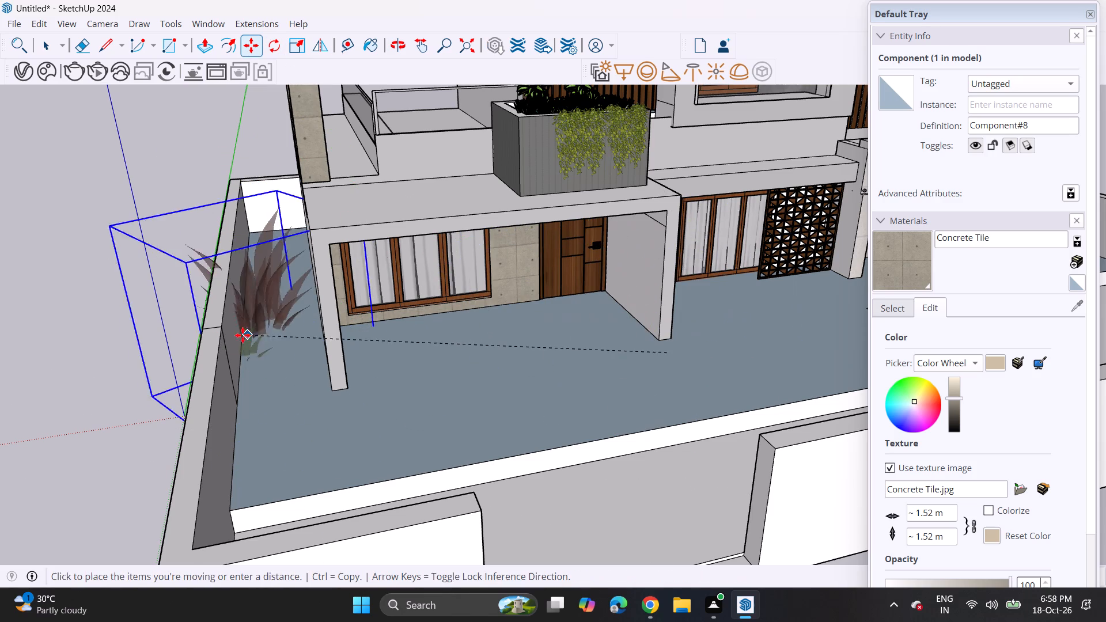
pyautogui.click(271, 308)
pyautogui.press('space')
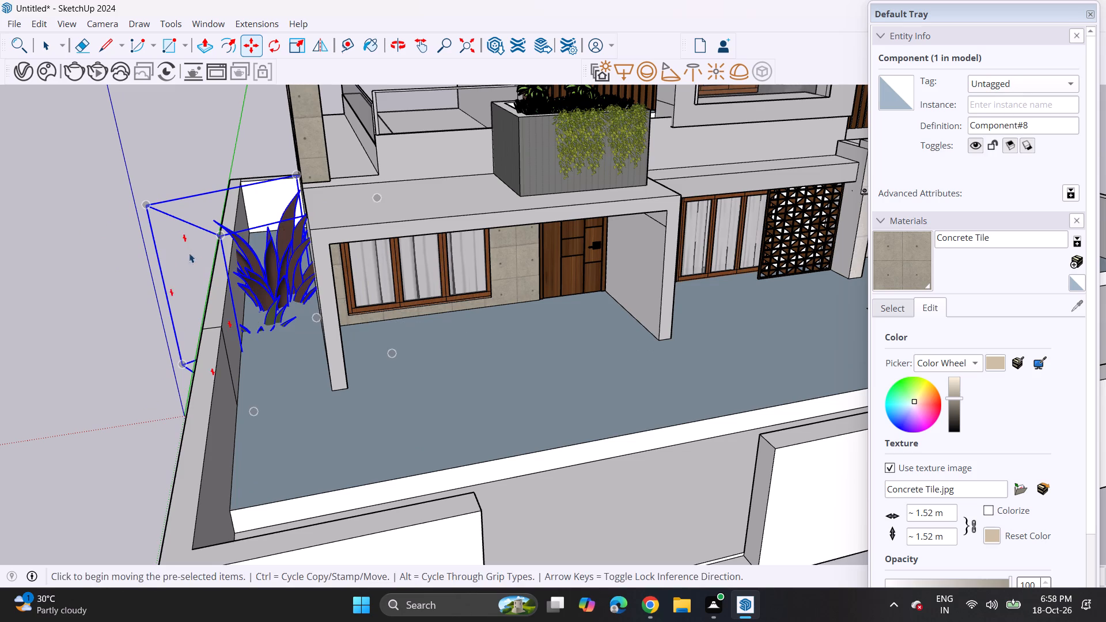
pyautogui.click(175, 172)
# Import the Component_8 leafy potted plant and place it in front of the dark-leaved plants beside the compound wall.
pyautogui.moveTo(354, 343); pyautogui.dragTo(269, 244, button='middle')
pyautogui.scroll(-3, 270, 251)
pyautogui.moveTo(296, 251); pyautogui.dragTo(324, 321, button='middle')
pyautogui.scroll(-2, 329, 323)
pyautogui.click(15, 32)
pyautogui.click(59, 221)
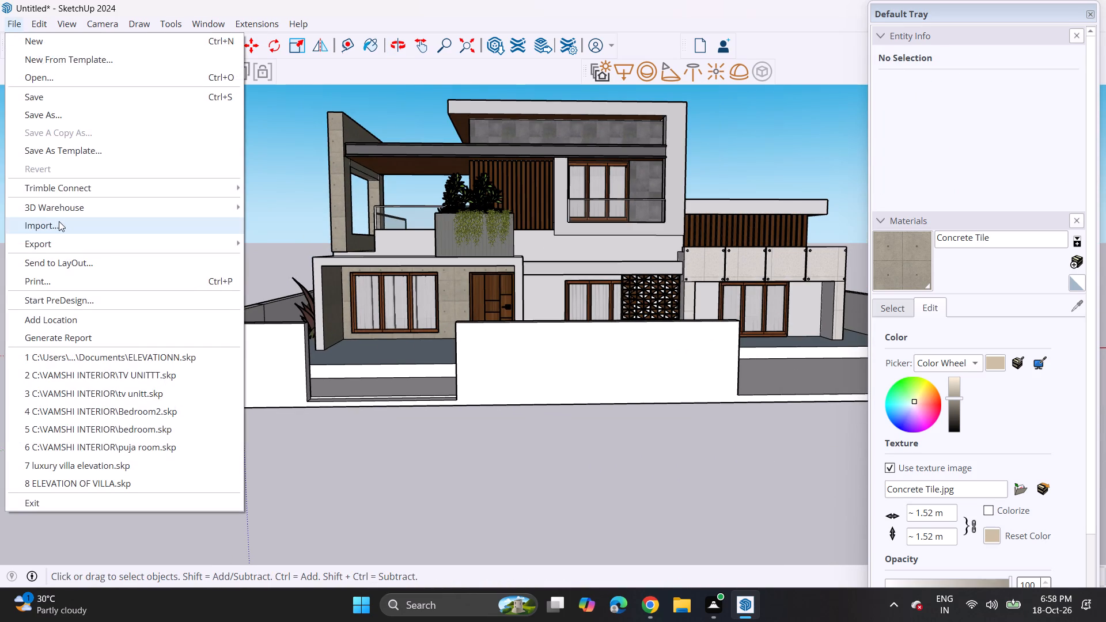
pyautogui.scroll(-15, 368, 256)
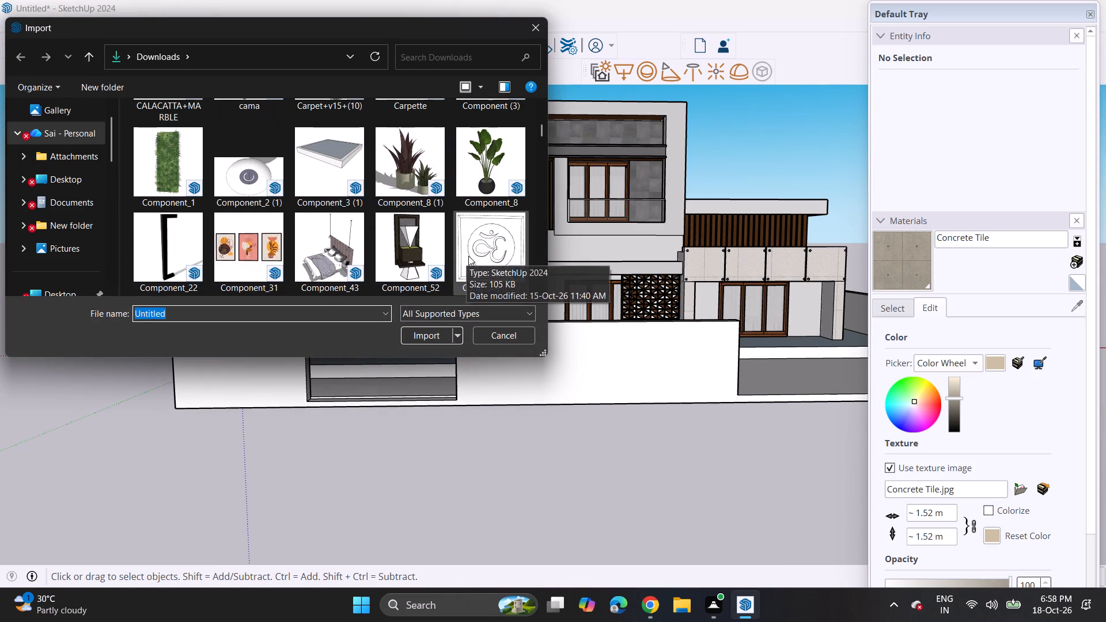
pyautogui.click(484, 173)
pyautogui.click(437, 341)
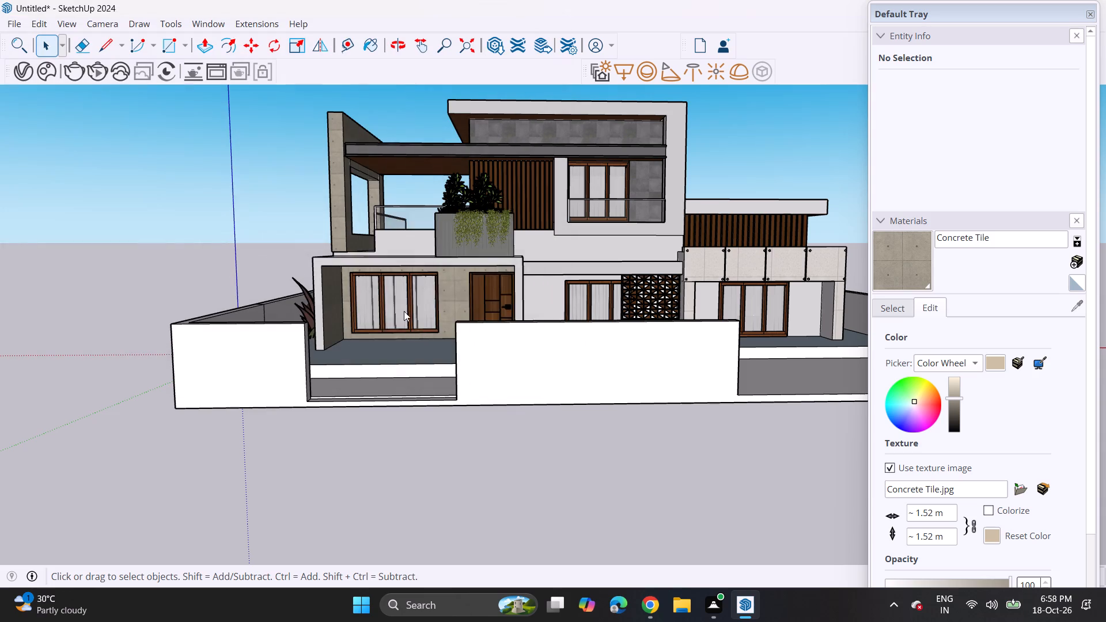
pyautogui.click(683, 343)
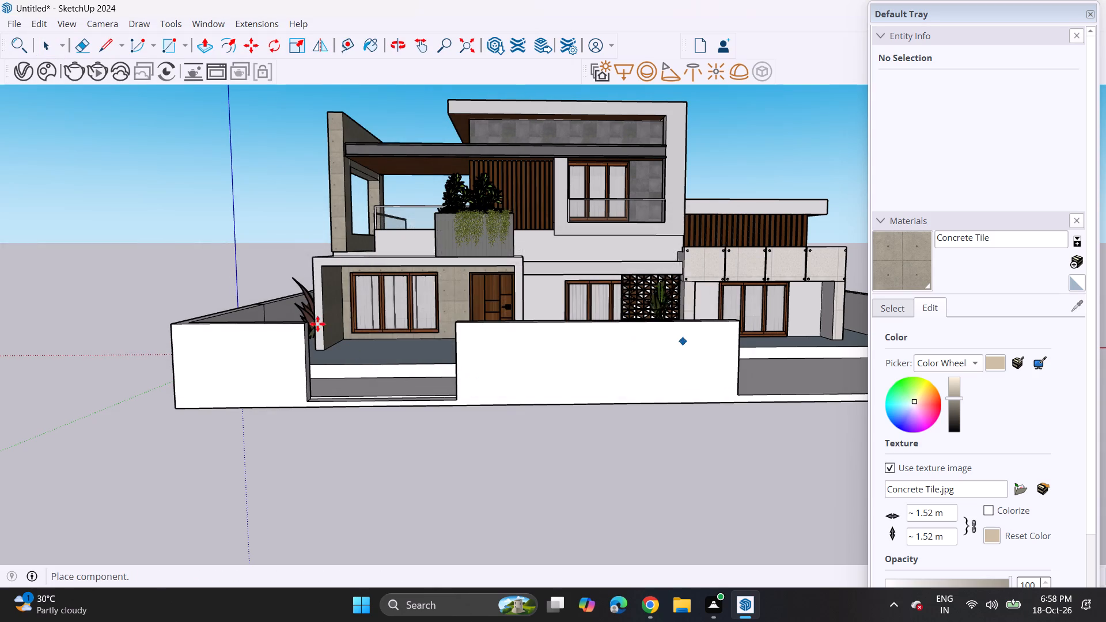
pyautogui.moveTo(277, 316); pyautogui.dragTo(369, 355, button='middle')
pyautogui.scroll(5, 317, 348)
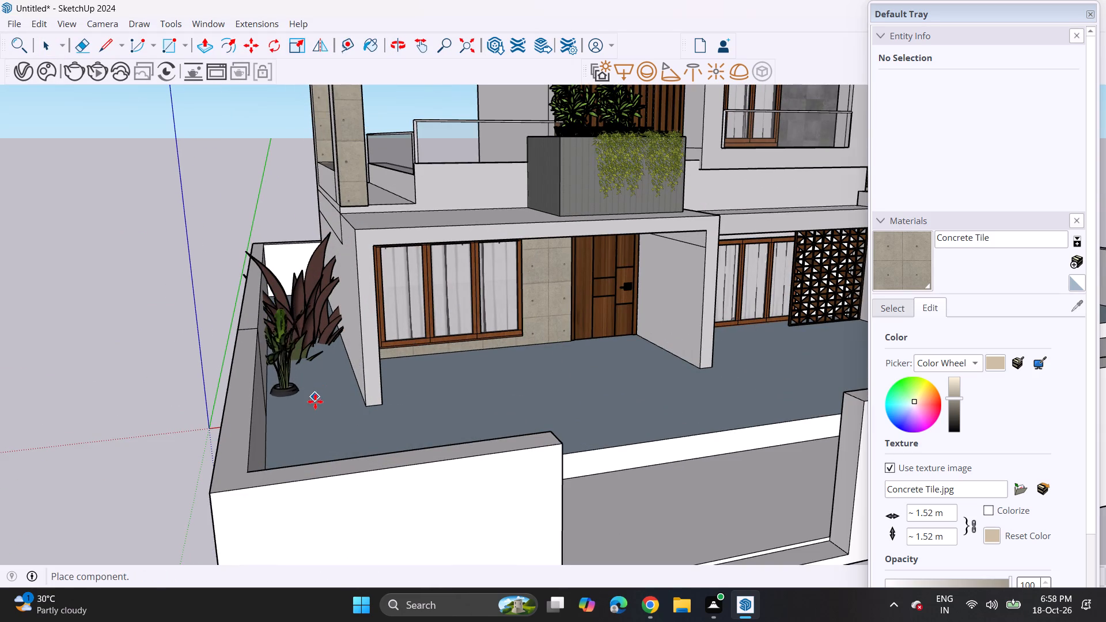
pyautogui.click(319, 406)
# Lower the leafy plant slightly so that its pot sinks below the floor.
pyautogui.moveTo(335, 389); pyautogui.dragTo(229, 387, button='middle')
pyautogui.scroll(5, 226, 386)
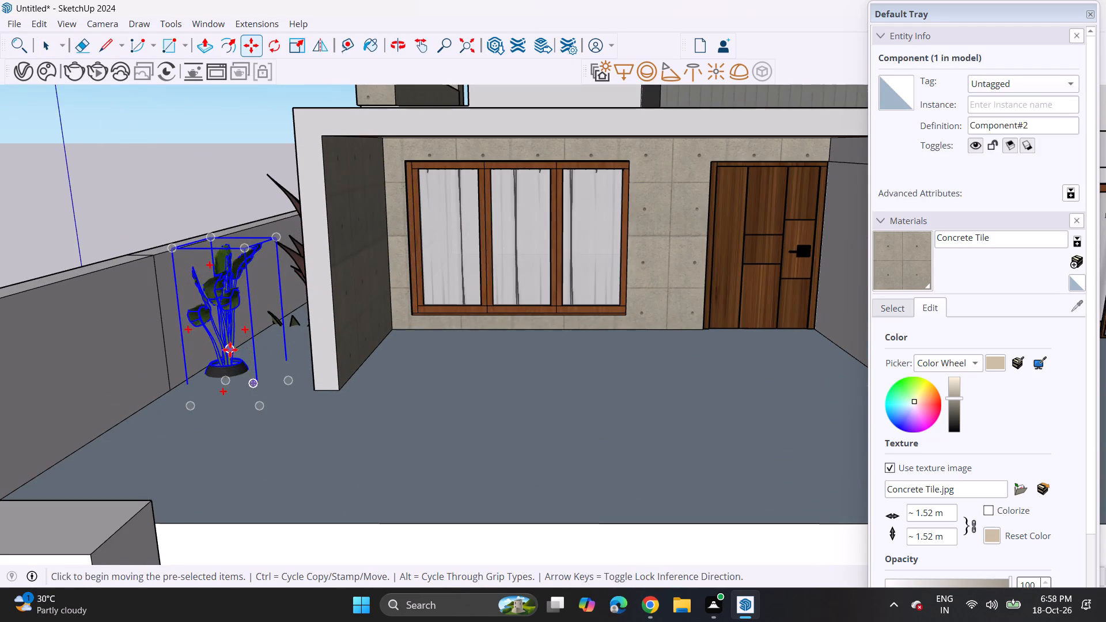
pyautogui.click(230, 350)
pyautogui.click(234, 361)
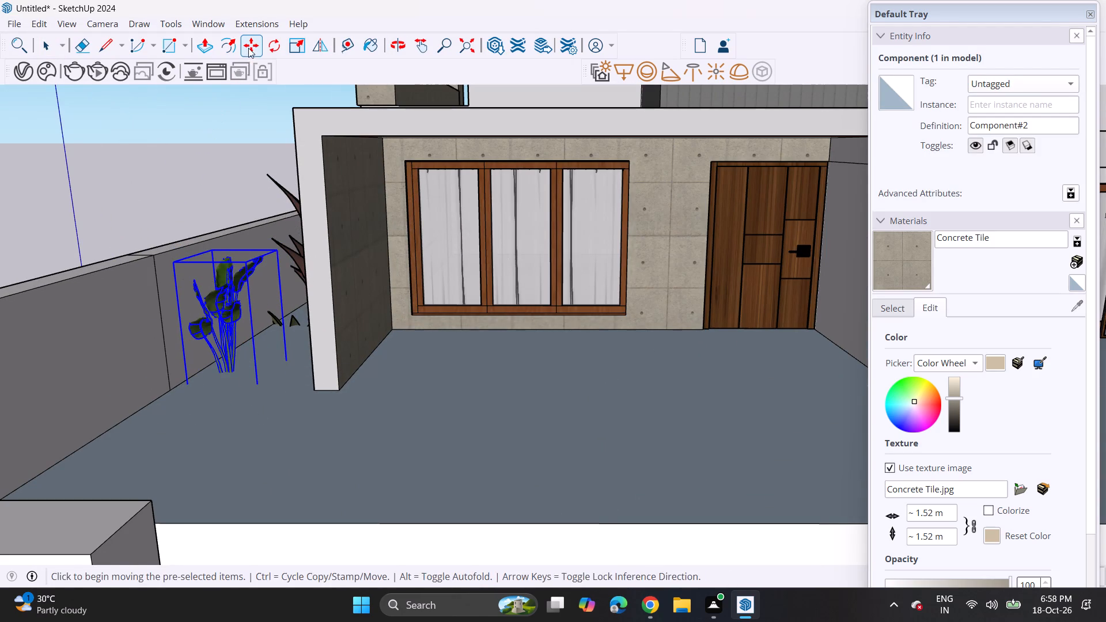
# Scale the leafy plant beside the compound wall up uniformly to roughly twice its size.
pyautogui.click(293, 46)
pyautogui.click(274, 251)
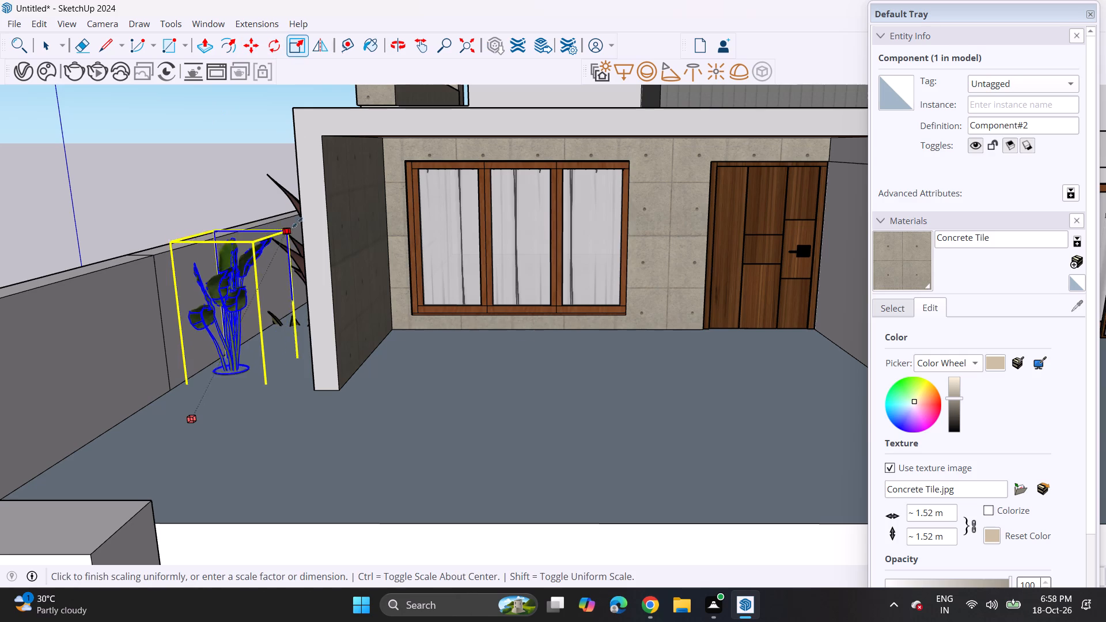
pyautogui.click(374, 113)
pyautogui.press('space')
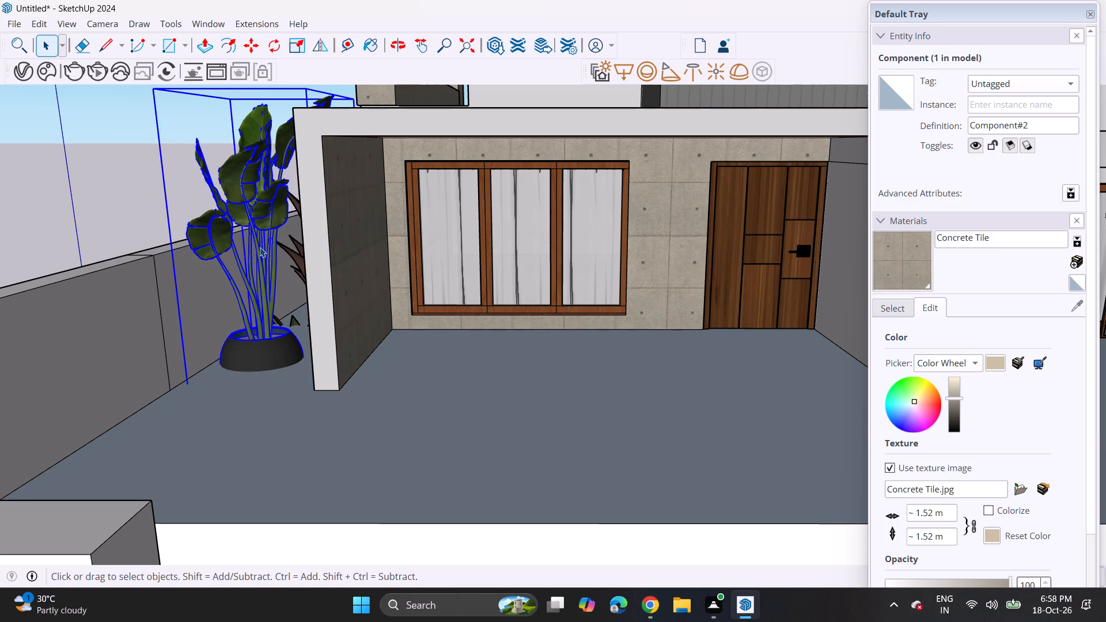
# Lower the enlarged plant until its pot is sunk below the floor.
pyautogui.press('m')
pyautogui.click(247, 245)
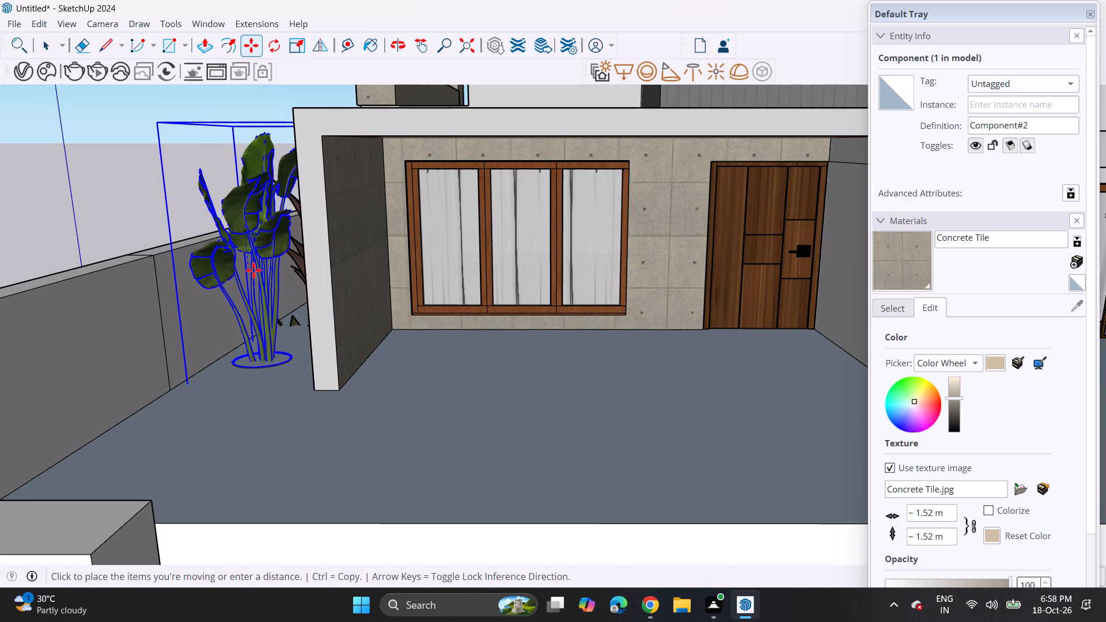
pyautogui.click(253, 274)
# Copy the leafy plant twice toward the rear, forming a row between the compound wall and the porch side wall.
pyautogui.moveTo(265, 321); pyautogui.dragTo(328, 383, button='middle')
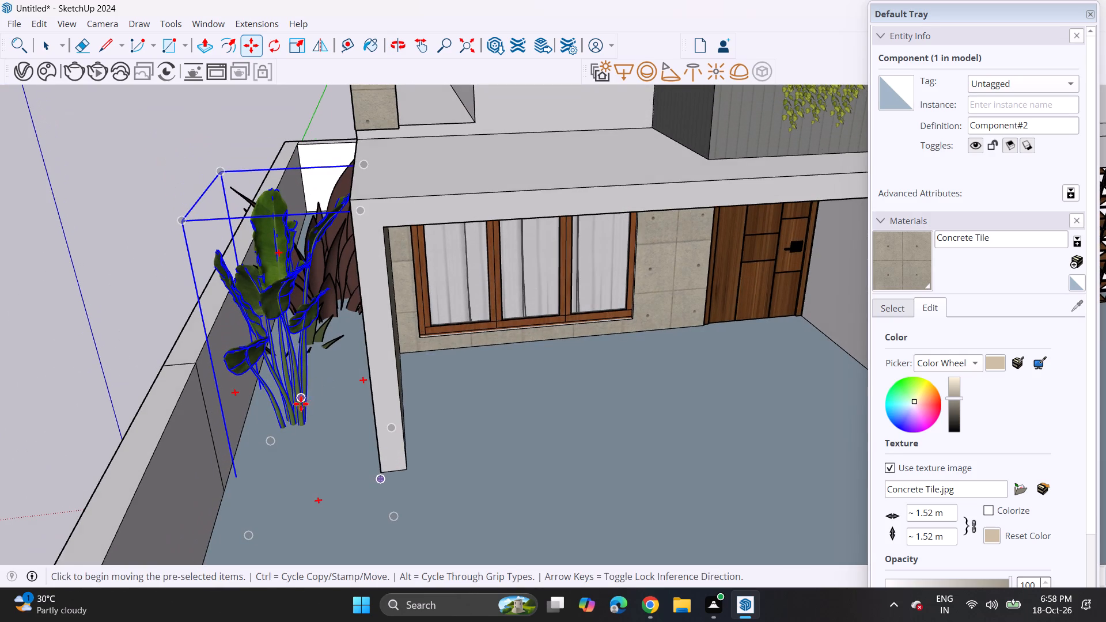
pyautogui.click(301, 404)
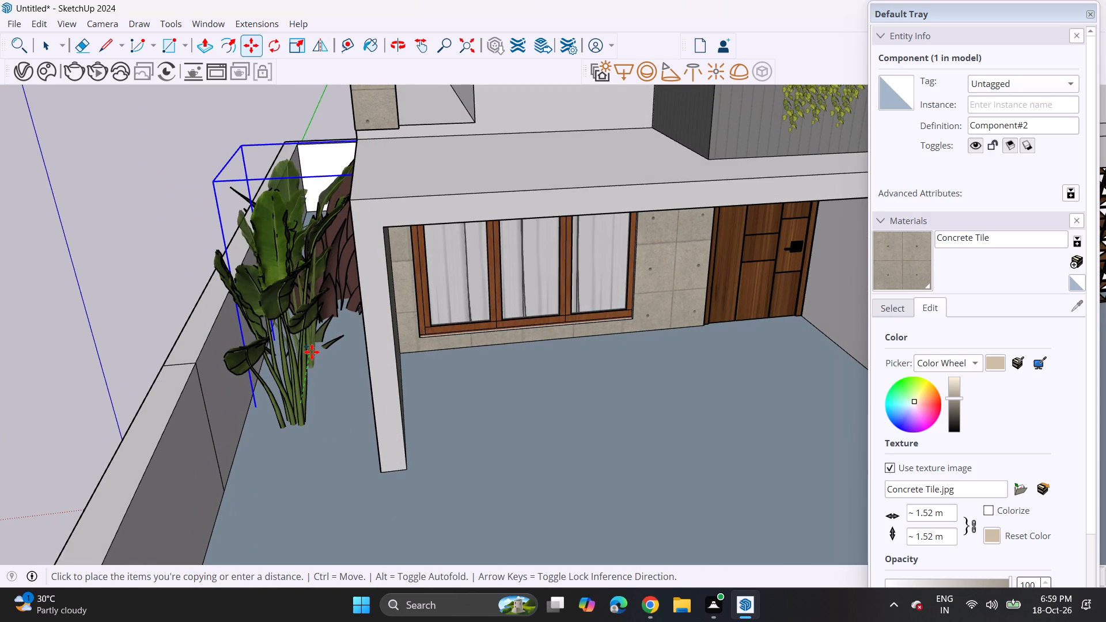
pyautogui.click(312, 352)
pyautogui.click(318, 354)
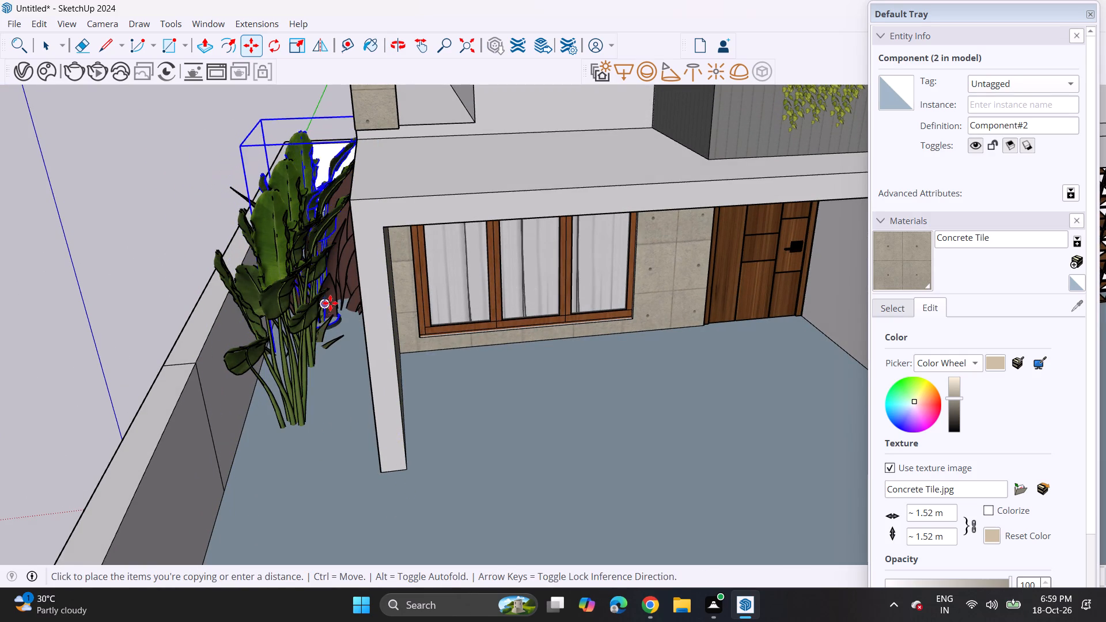
pyautogui.click(332, 298)
# Copy the leafy plant two more times along the side passage, extending the row past the dark-leaved plants toward the rear.
pyautogui.moveTo(323, 301); pyautogui.dragTo(570, 289, button='middle')
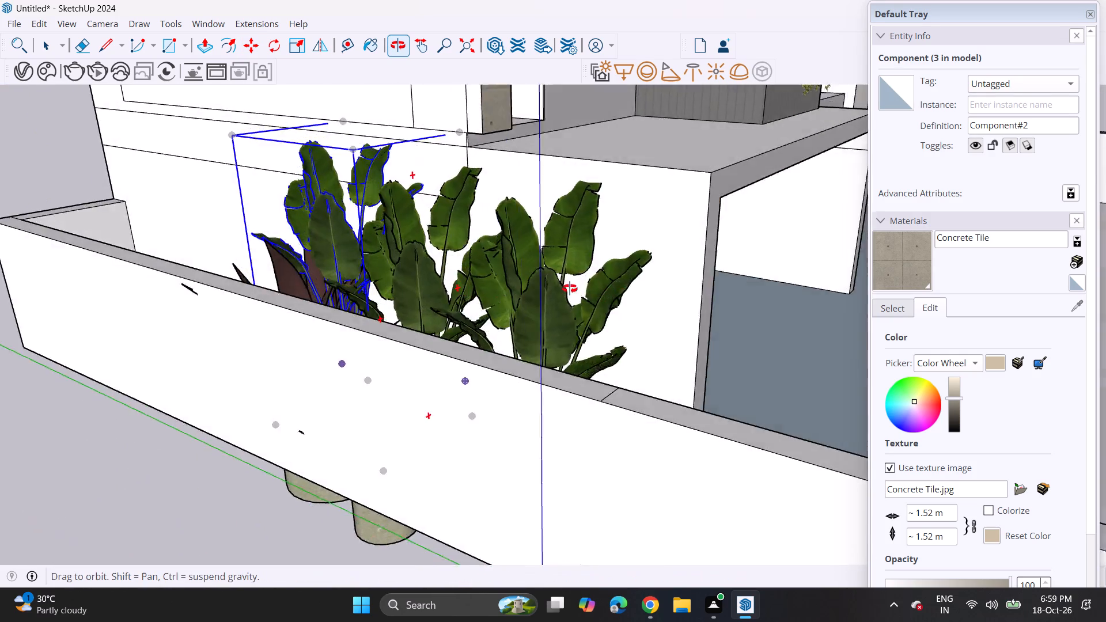
pyautogui.moveTo(570, 289); pyautogui.dragTo(756, 388, button='middle')
pyautogui.scroll(1, 692, 348)
pyautogui.moveTo(753, 381); pyautogui.dragTo(743, 324, button='middle')
pyautogui.click(504, 354)
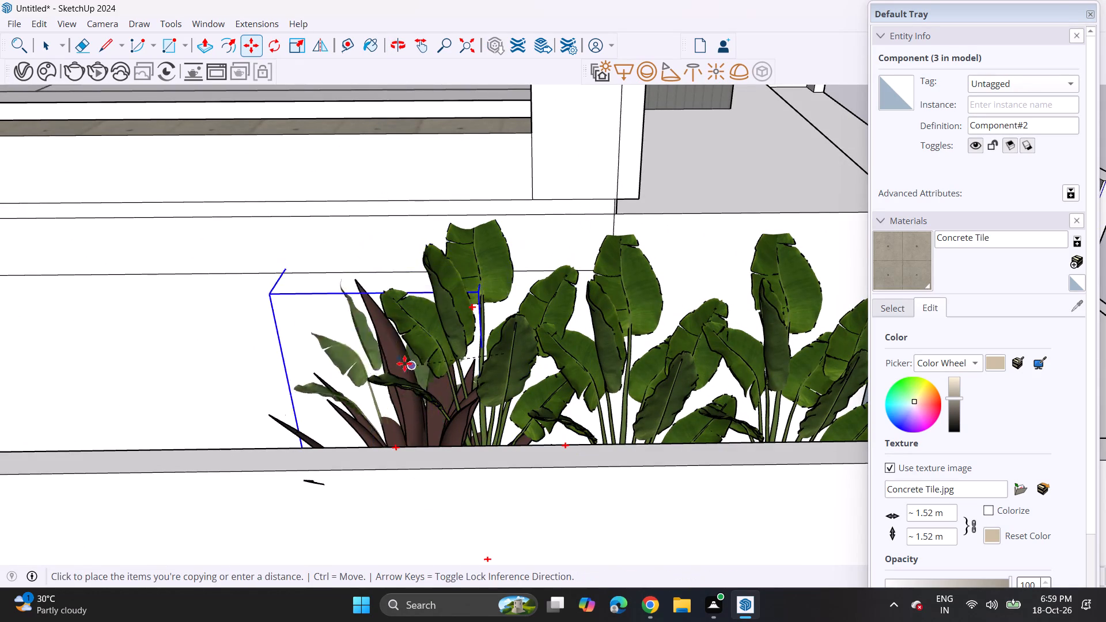
pyautogui.click(316, 355)
pyautogui.scroll(-6, 336, 363)
pyautogui.keyDown('shift'); pyautogui.moveTo(355, 378); pyautogui.dragTo(591, 368, button='middle'); pyautogui.keyUp('shift')
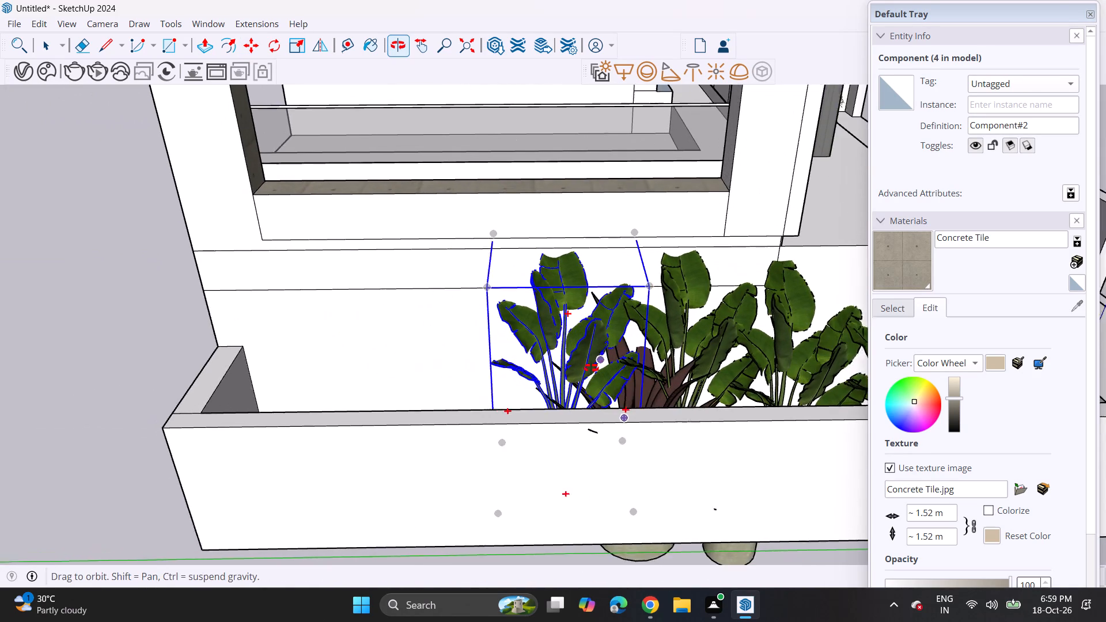
pyautogui.keyDown('shift'); pyautogui.moveTo(591, 368); pyautogui.dragTo(599, 369, button='middle'); pyautogui.keyUp('shift')
pyautogui.click(581, 362)
pyautogui.click(477, 354)
# Nudge the rearmost leafy plant slightly further along the compound wall toward the rear.
pyautogui.rightClick(477, 354)
pyautogui.rightClick(484, 359)
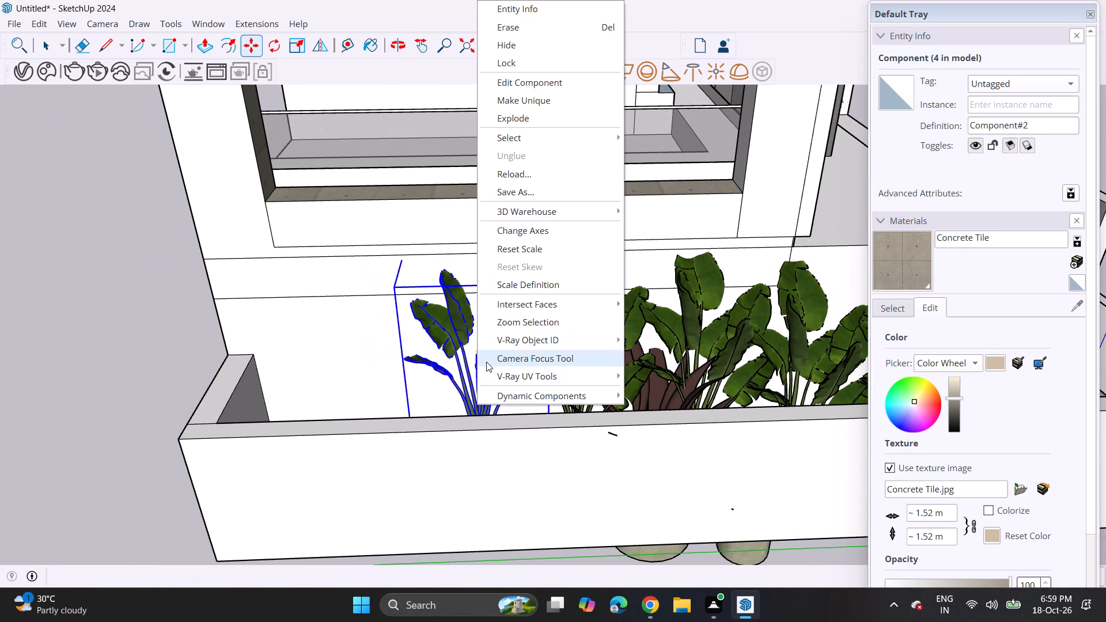
pyautogui.click(486, 362)
pyautogui.click(480, 363)
pyautogui.moveTo(486, 362); pyautogui.dragTo(493, 358, button='right')
pyautogui.press('m')
pyautogui.rightClick(495, 359)
pyautogui.moveTo(497, 357); pyautogui.dragTo(468, 368, button='right')
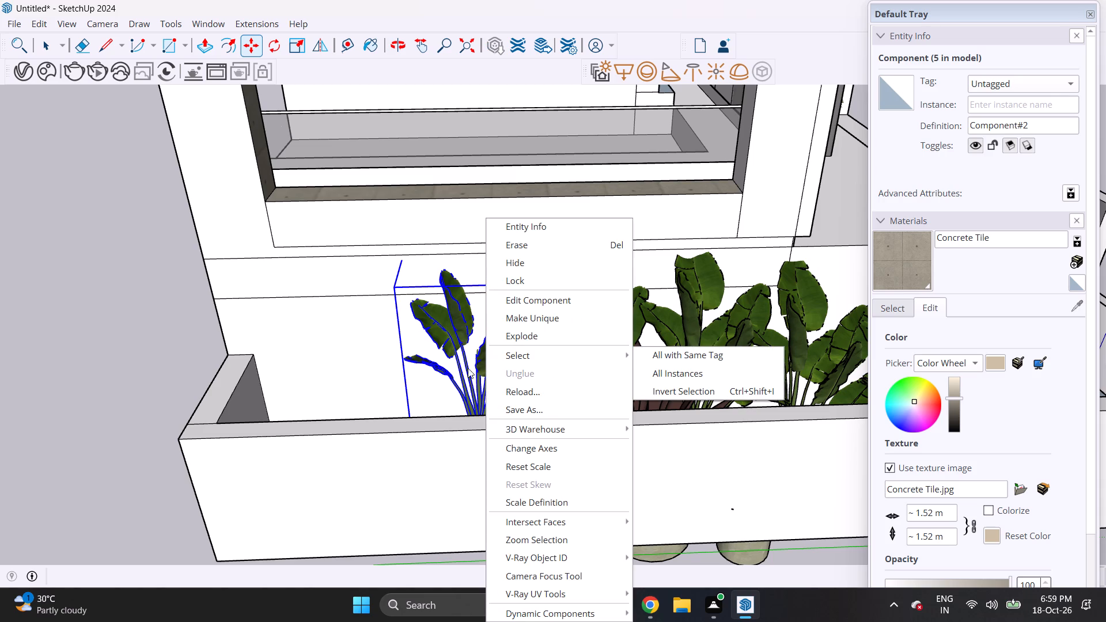
pyautogui.moveTo(468, 368); pyautogui.dragTo(471, 355, button='right')
pyautogui.press('space')
pyautogui.click(463, 355)
pyautogui.rightClick(475, 355)
pyautogui.click(476, 356)
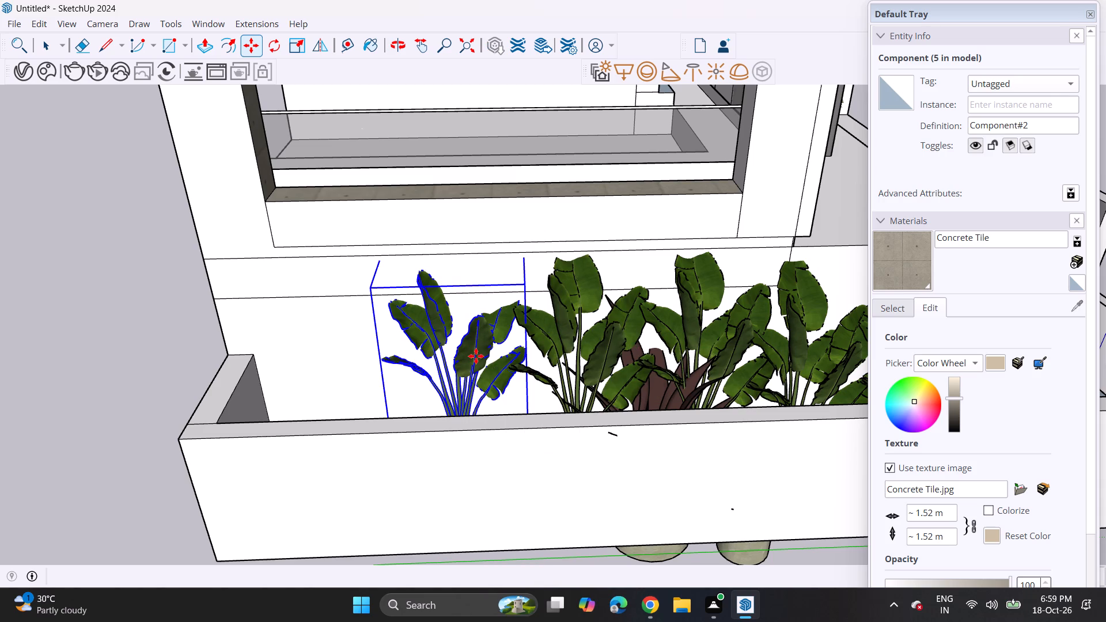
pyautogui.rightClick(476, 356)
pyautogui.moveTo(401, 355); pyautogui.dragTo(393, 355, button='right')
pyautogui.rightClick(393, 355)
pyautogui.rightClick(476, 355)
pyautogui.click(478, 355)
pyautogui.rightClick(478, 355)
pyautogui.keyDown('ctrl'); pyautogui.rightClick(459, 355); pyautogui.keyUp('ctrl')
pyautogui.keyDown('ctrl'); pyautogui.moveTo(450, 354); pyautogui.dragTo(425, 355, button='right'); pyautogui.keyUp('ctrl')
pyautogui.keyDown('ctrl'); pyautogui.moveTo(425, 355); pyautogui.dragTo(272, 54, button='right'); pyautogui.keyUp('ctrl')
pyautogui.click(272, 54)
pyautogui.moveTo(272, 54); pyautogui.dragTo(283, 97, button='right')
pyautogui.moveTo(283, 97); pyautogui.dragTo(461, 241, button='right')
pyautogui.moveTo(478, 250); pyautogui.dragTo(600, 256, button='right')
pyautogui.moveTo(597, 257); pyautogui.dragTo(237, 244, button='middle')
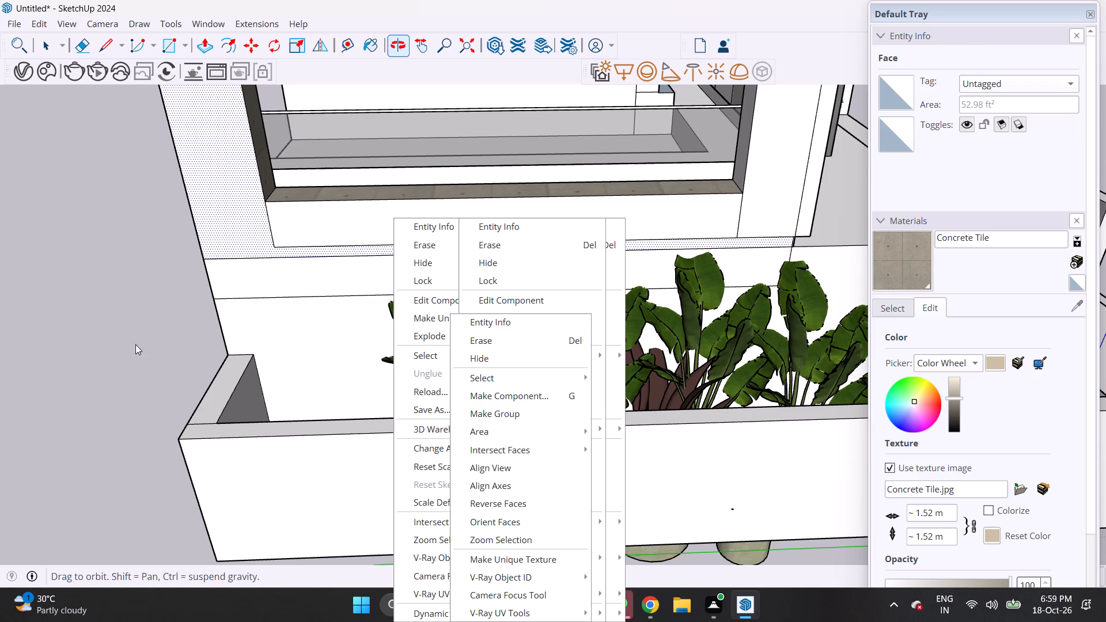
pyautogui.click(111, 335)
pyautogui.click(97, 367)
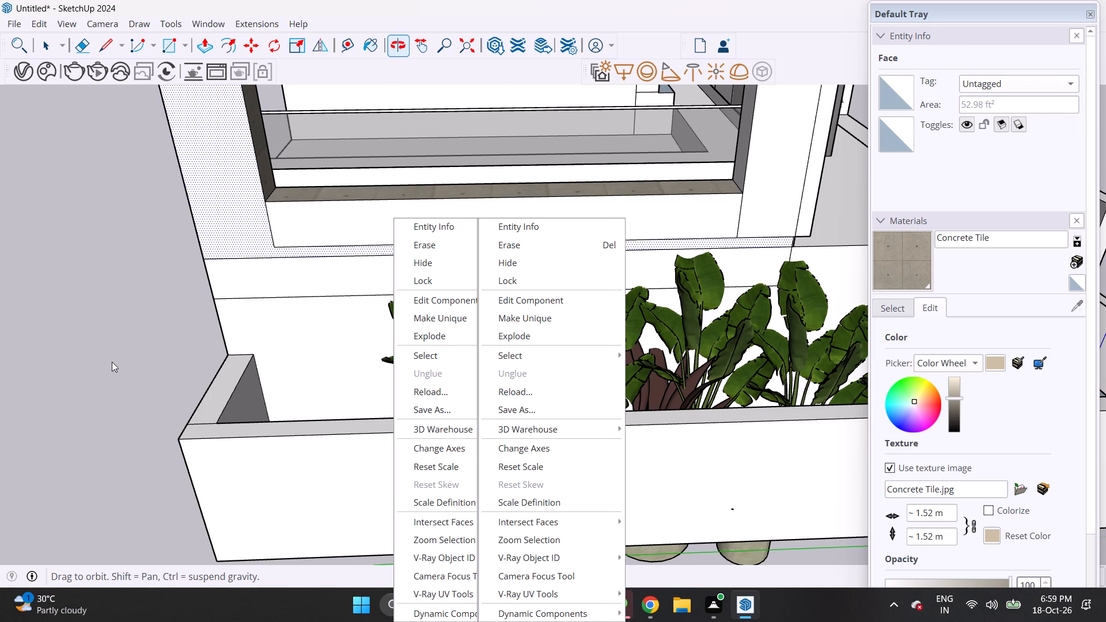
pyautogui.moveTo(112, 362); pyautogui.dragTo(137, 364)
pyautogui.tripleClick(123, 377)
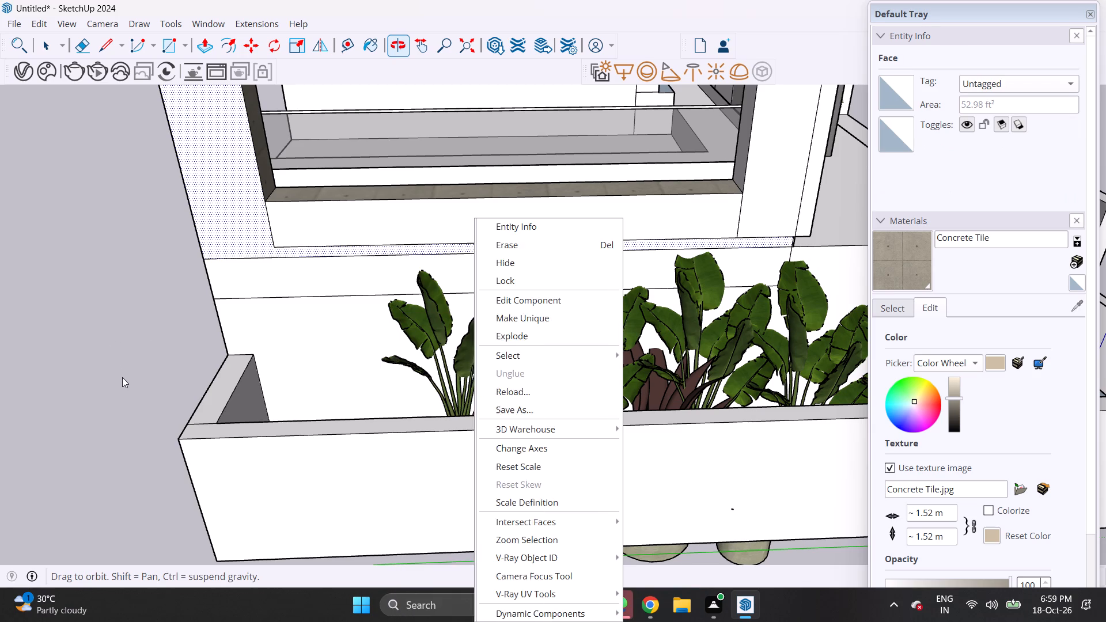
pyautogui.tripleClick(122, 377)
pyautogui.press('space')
# Copy the rearmost leafy plant once more toward the back end of the compound wall.
pyautogui.click(465, 352)
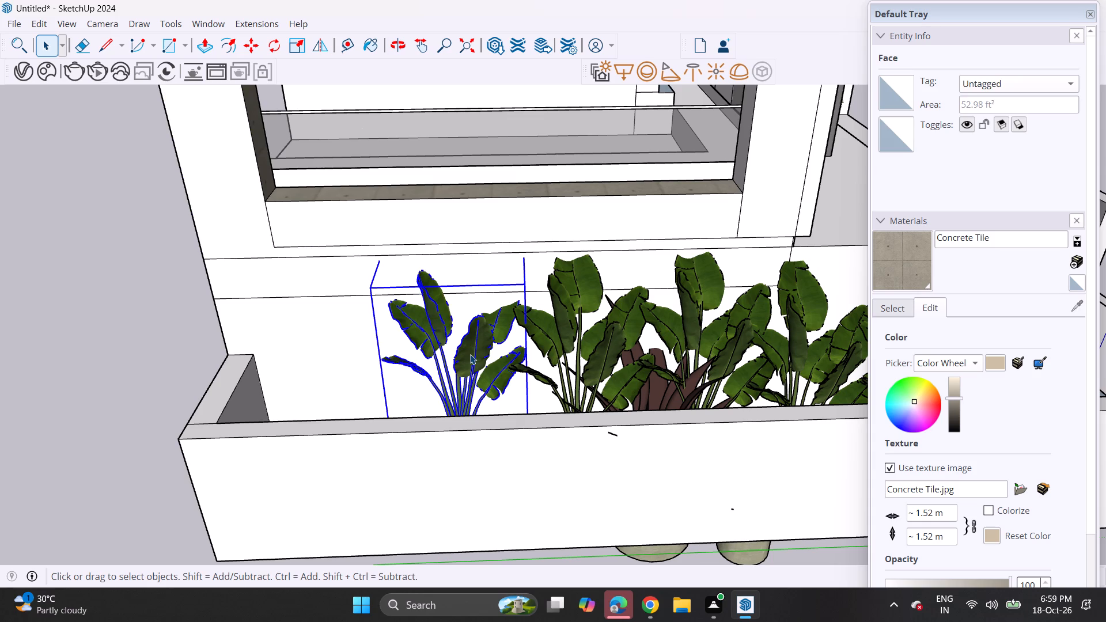
pyautogui.press('m')
pyautogui.click(474, 344)
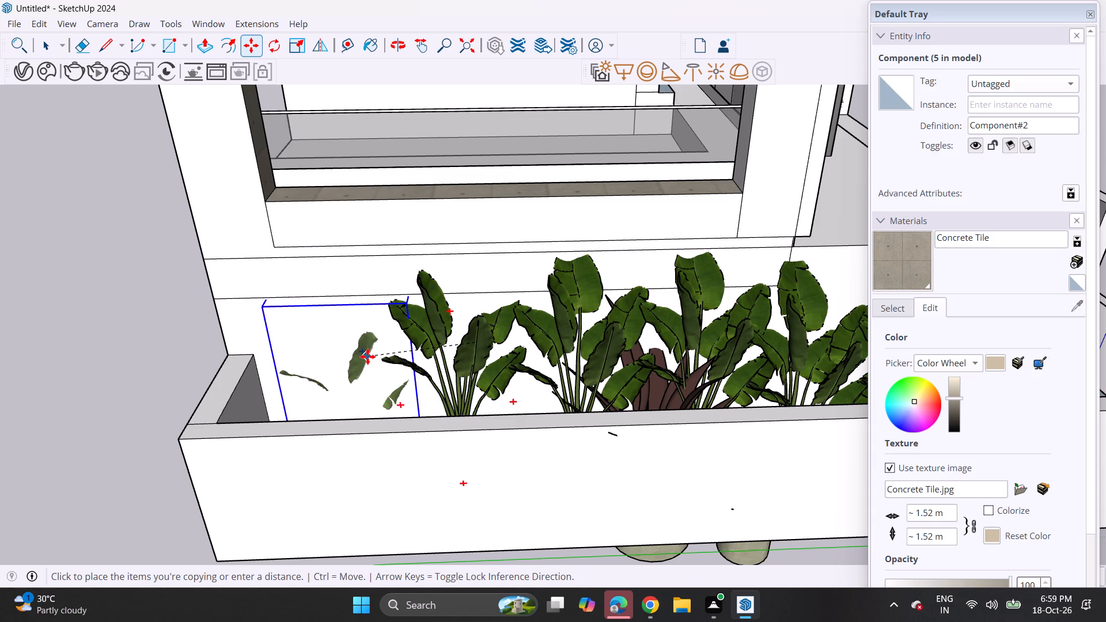
pyautogui.click(391, 346)
# Copy the frontmost leafy plant twice toward the front, continuing the row along the compound wall.
pyautogui.moveTo(523, 382); pyautogui.dragTo(82, 331, button='middle')
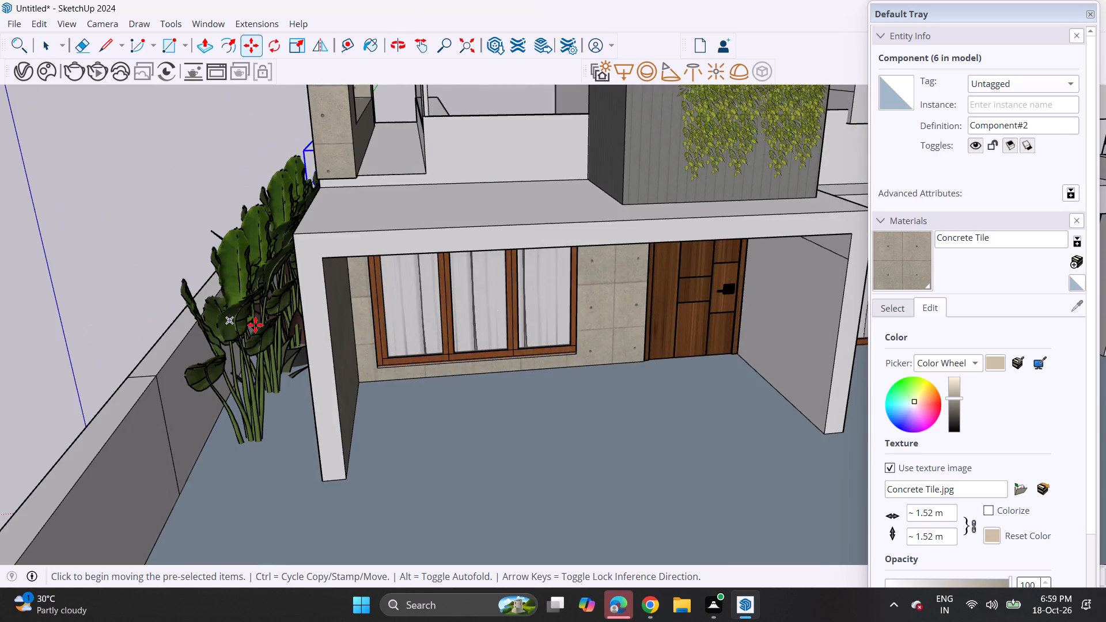
pyautogui.scroll(-5, 259, 326)
pyautogui.moveTo(358, 411); pyautogui.dragTo(301, 296, button='middle')
pyautogui.scroll(-5, 278, 314)
pyautogui.moveTo(322, 301); pyautogui.dragTo(331, 366, button='middle')
pyautogui.moveTo(341, 380); pyautogui.dragTo(357, 405, button='middle')
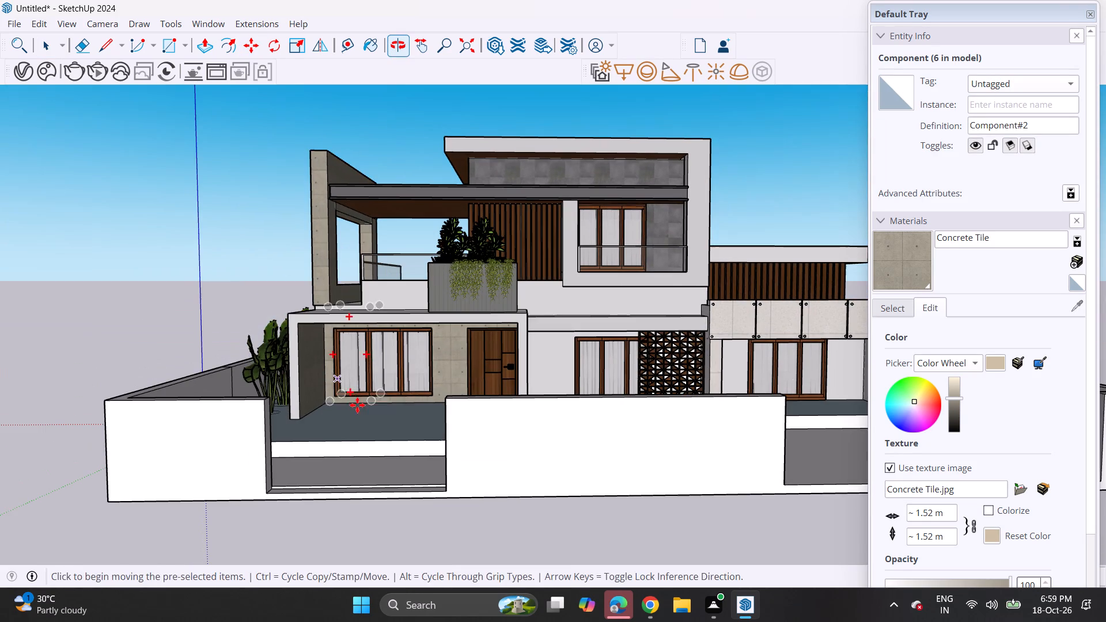
pyautogui.moveTo(357, 405); pyautogui.dragTo(356, 404, button='middle')
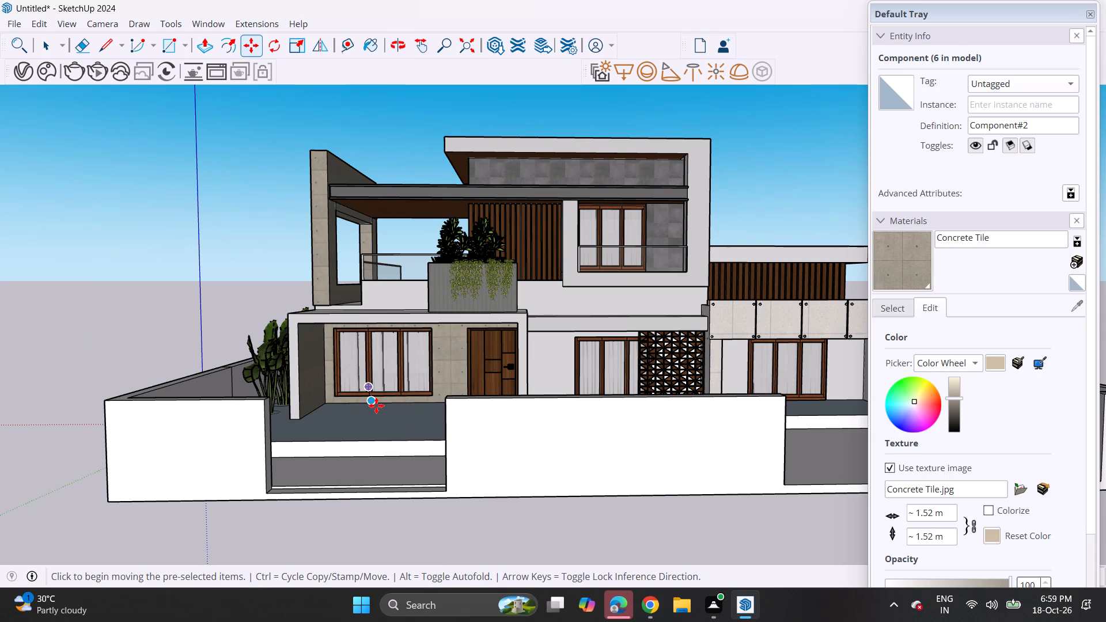
pyautogui.moveTo(370, 378); pyautogui.dragTo(381, 400, button='middle')
pyautogui.scroll(4, 255, 409)
pyautogui.moveTo(268, 384); pyautogui.dragTo(276, 424, button='middle')
pyautogui.press('space')
pyautogui.click(291, 416)
pyautogui.scroll(3, 293, 416)
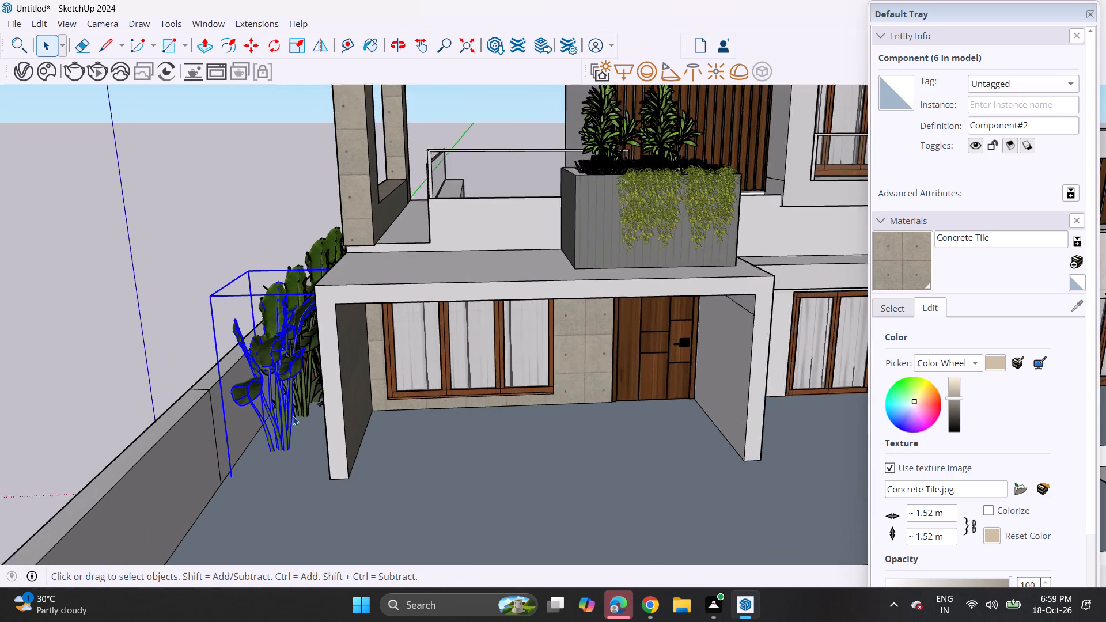
pyautogui.press('m')
pyautogui.click(279, 411)
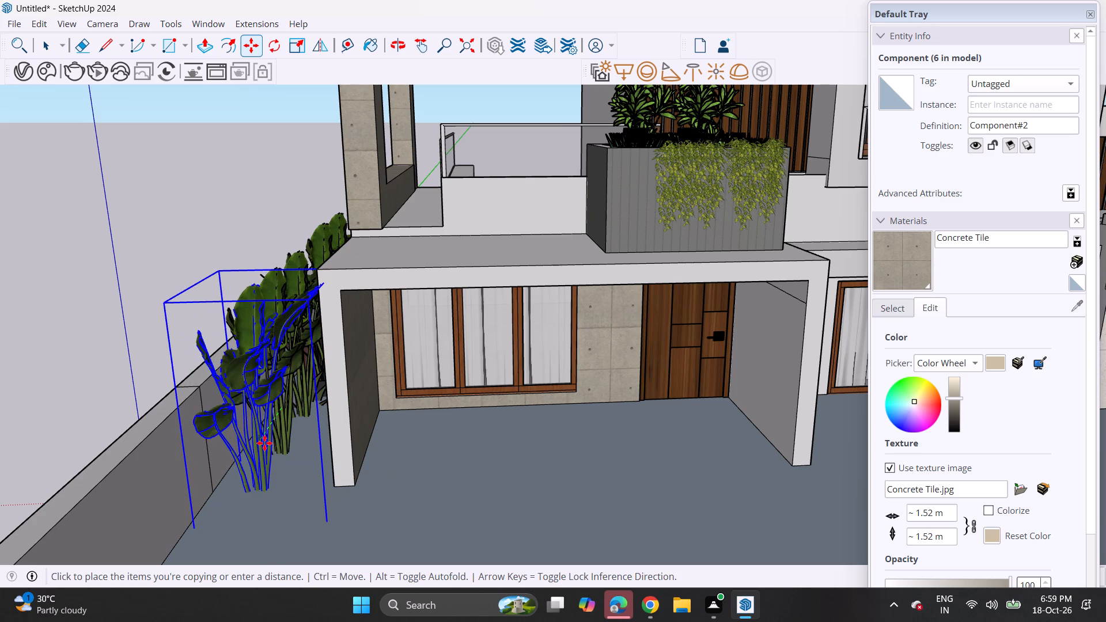
pyautogui.click(264, 443)
pyautogui.click(264, 449)
pyautogui.click(245, 479)
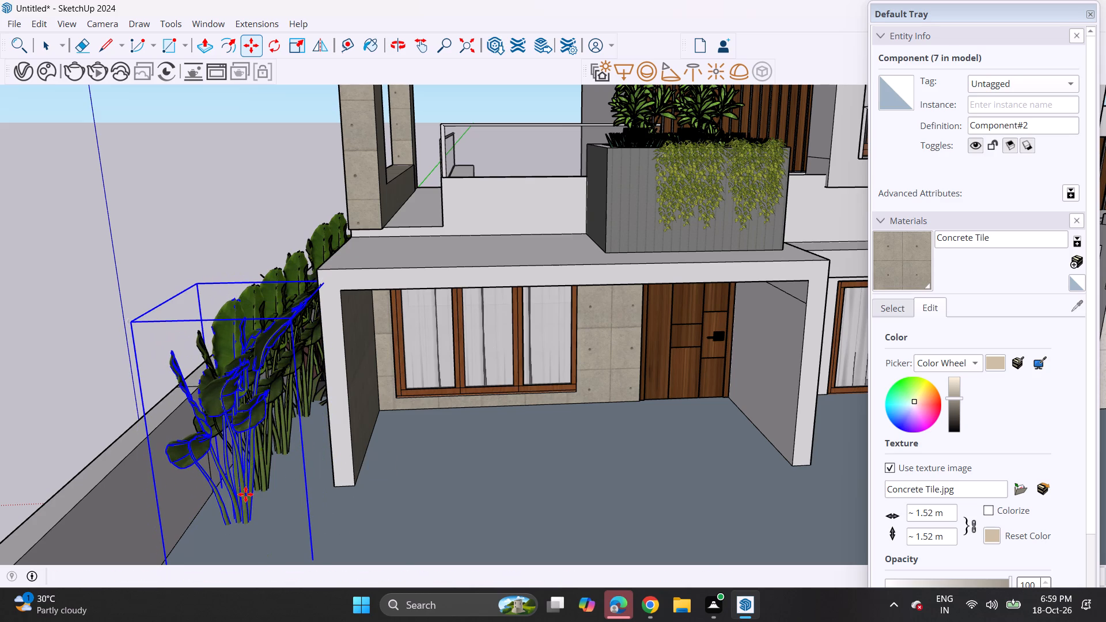
# Add three leafy plant copies as a second row on the porch side, the last at the floor's front edge, and deselect.
pyautogui.click(245, 494)
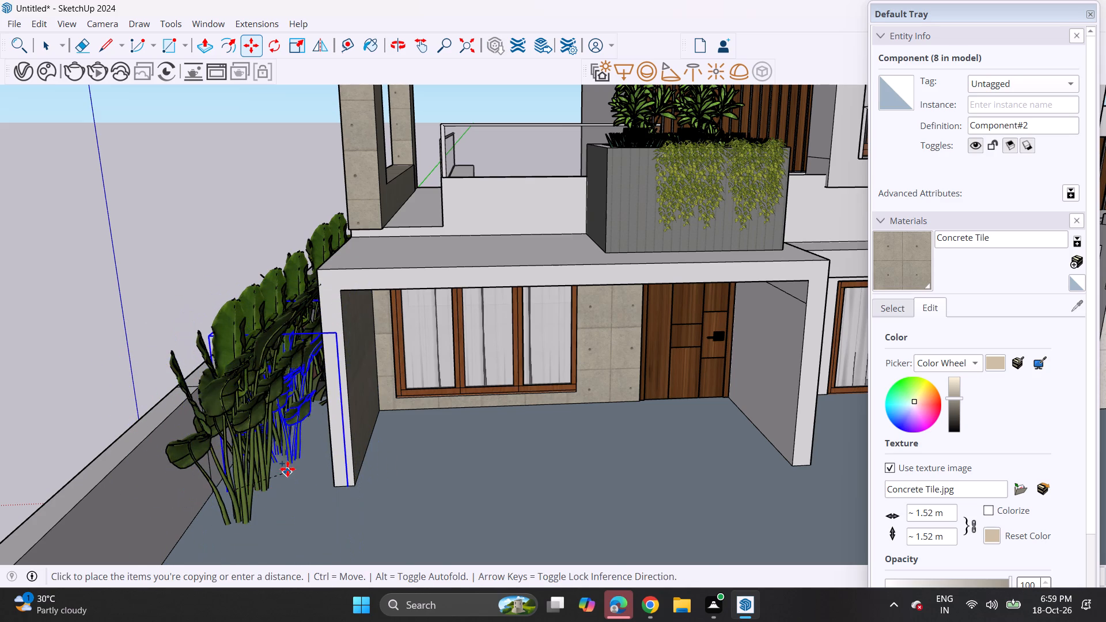
pyautogui.click(292, 487)
pyautogui.moveTo(308, 487); pyautogui.dragTo(188, 475, button='middle')
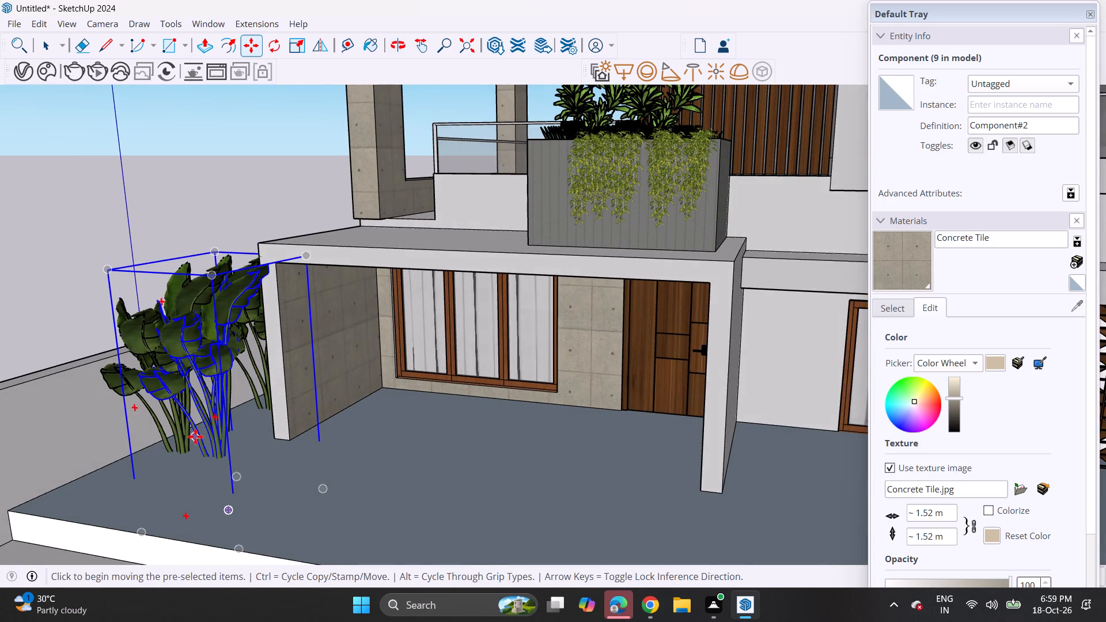
pyautogui.moveTo(195, 437); pyautogui.dragTo(372, 435, button='middle')
pyautogui.moveTo(372, 436); pyautogui.dragTo(331, 503, button='middle')
pyautogui.click(387, 437)
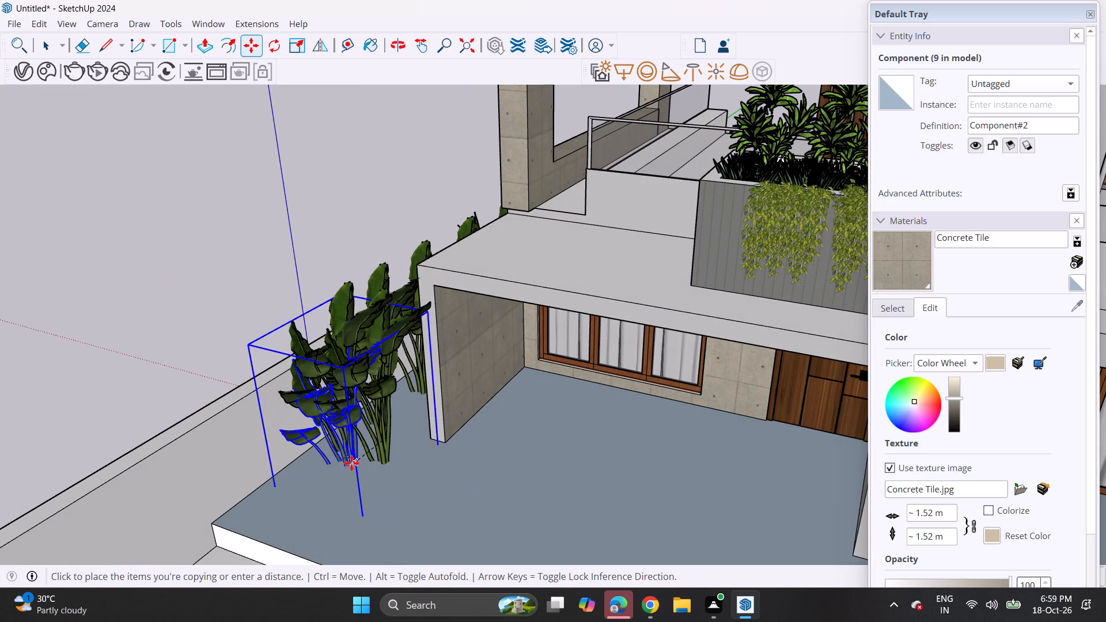
pyautogui.click(349, 467)
pyautogui.click(342, 473)
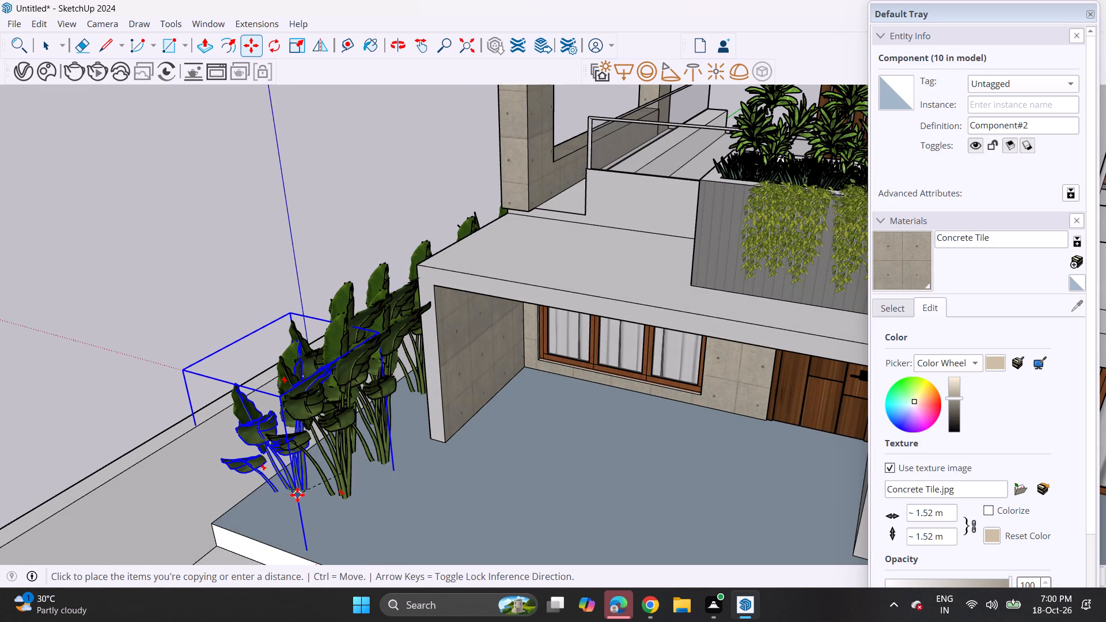
pyautogui.click(297, 495)
pyautogui.moveTo(419, 447); pyautogui.dragTo(421, 426, button='middle')
pyautogui.press('space')
pyautogui.click(316, 229)
# Examine the villa's front elevation and the planted row beside the porch from several angles.
pyautogui.moveTo(416, 388); pyautogui.dragTo(463, 283, button='middle')
pyautogui.scroll(-6, 469, 271)
pyautogui.keyDown('shift'); pyautogui.moveTo(428, 395); pyautogui.dragTo(275, 450, button='middle'); pyautogui.keyUp('shift')
pyautogui.moveTo(280, 450); pyautogui.dragTo(396, 436, button='middle')
pyautogui.scroll(-4, 435, 435)
pyautogui.moveTo(445, 457); pyautogui.dragTo(245, 498, button='middle')
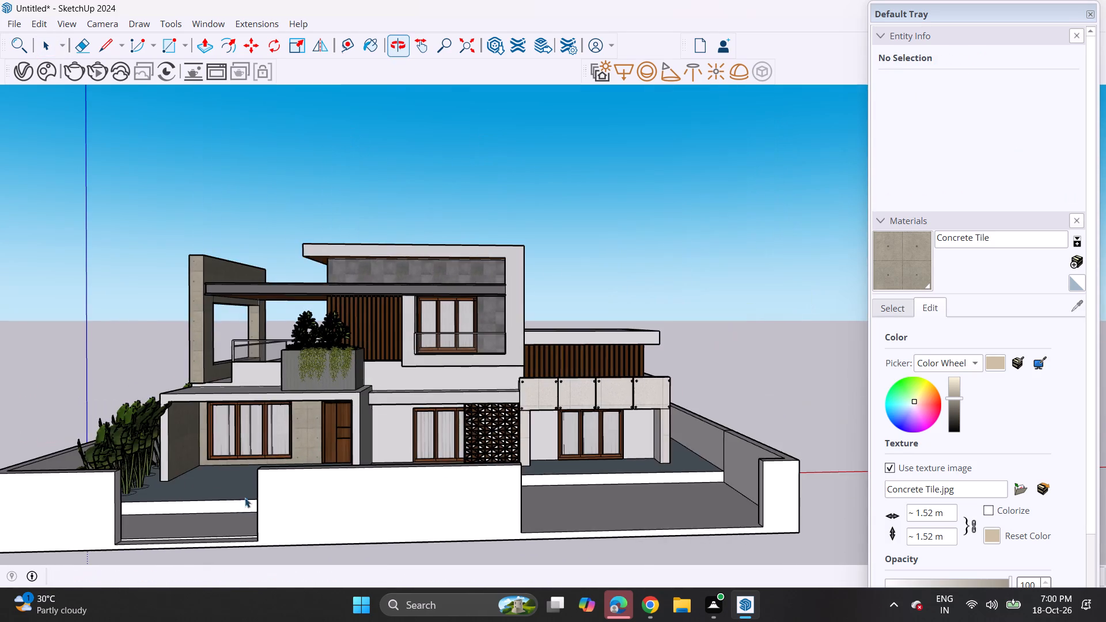
pyautogui.moveTo(245, 498); pyautogui.dragTo(239, 509, button='middle')
pyautogui.scroll(2, 316, 461)
pyautogui.moveTo(289, 483); pyautogui.dragTo(325, 466, button='middle')
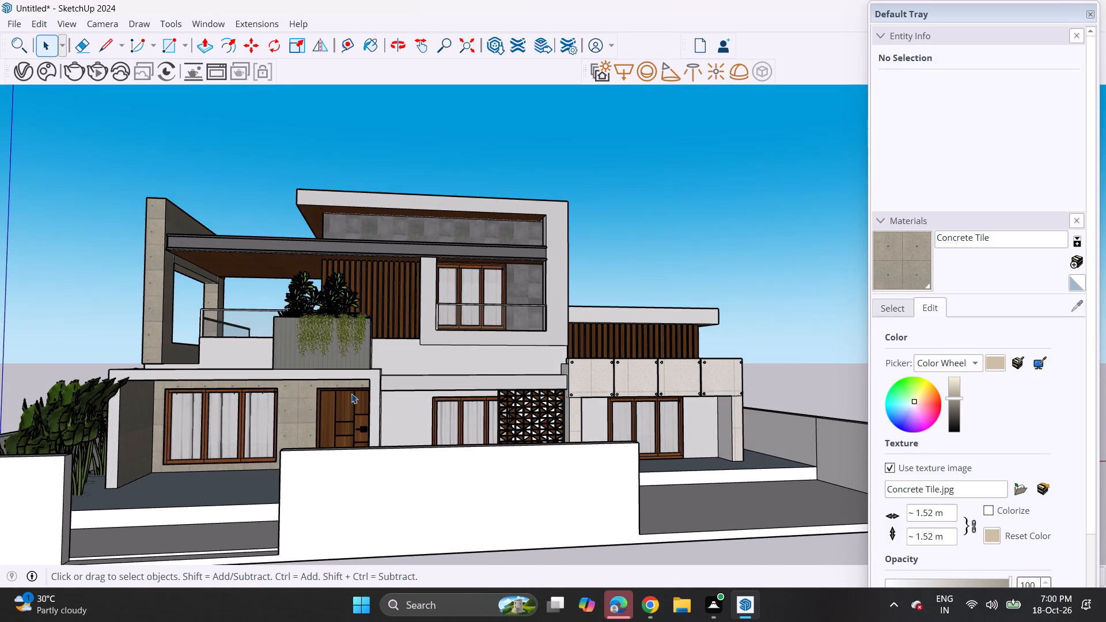
pyautogui.moveTo(350, 393); pyautogui.dragTo(325, 400, button='middle')
pyautogui.scroll(-3, 329, 399)
pyautogui.keyDown('shift'); pyautogui.moveTo(360, 384); pyautogui.dragTo(366, 364, button='middle'); pyautogui.keyUp('shift')
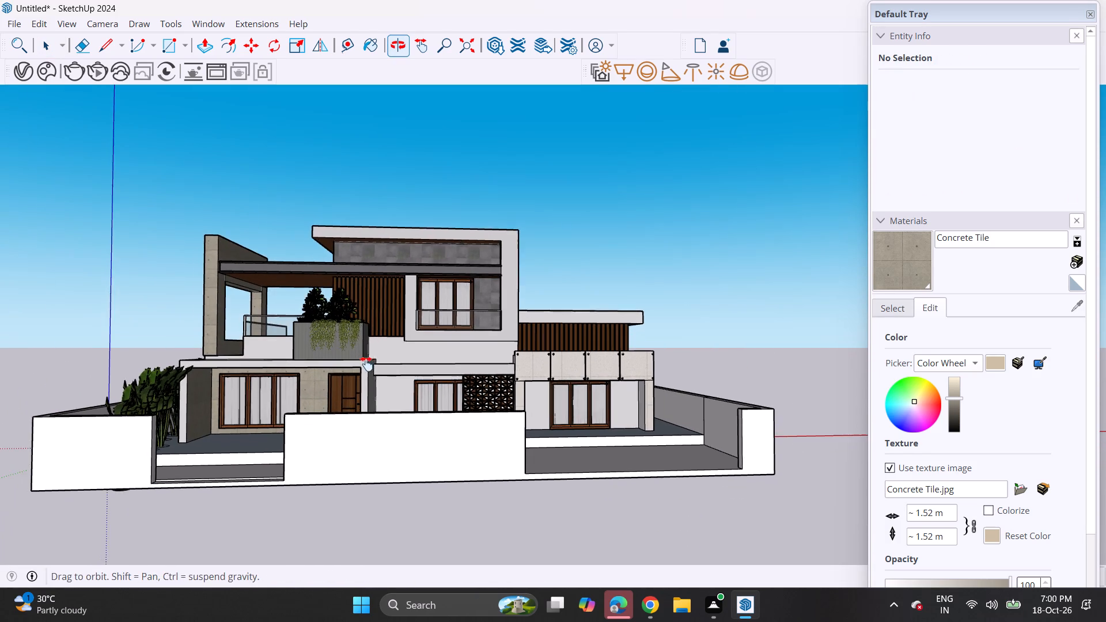
pyautogui.keyDown('shift'); pyautogui.moveTo(366, 364); pyautogui.dragTo(362, 366, button='middle'); pyautogui.keyUp('shift')
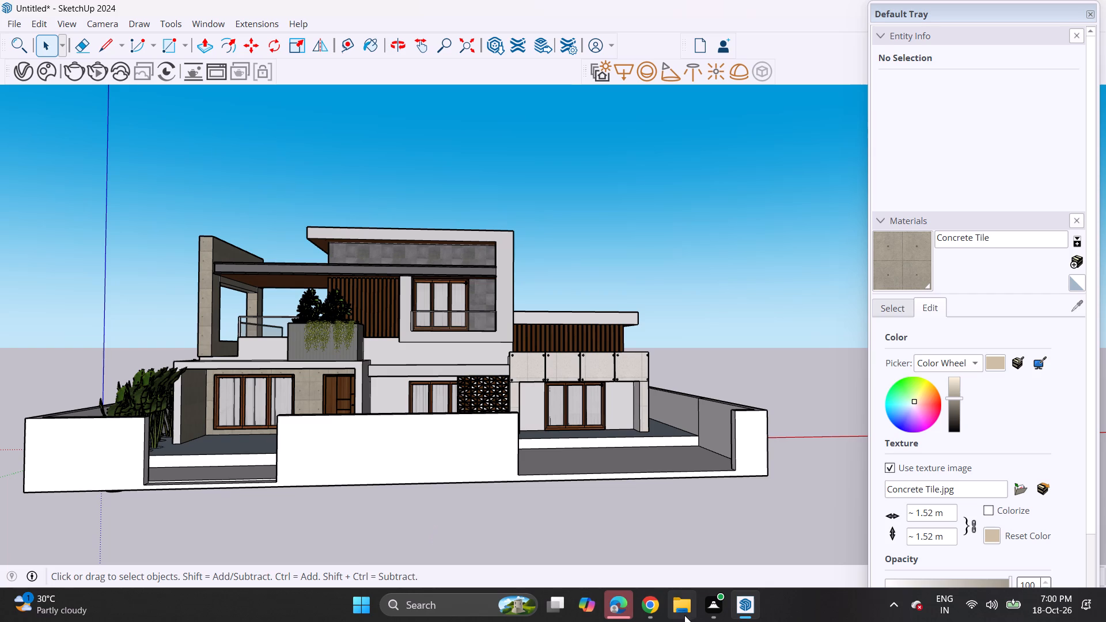
# Switch to the 3D Warehouse browser window and search its models for "pot plant".
pyautogui.click(653, 609)
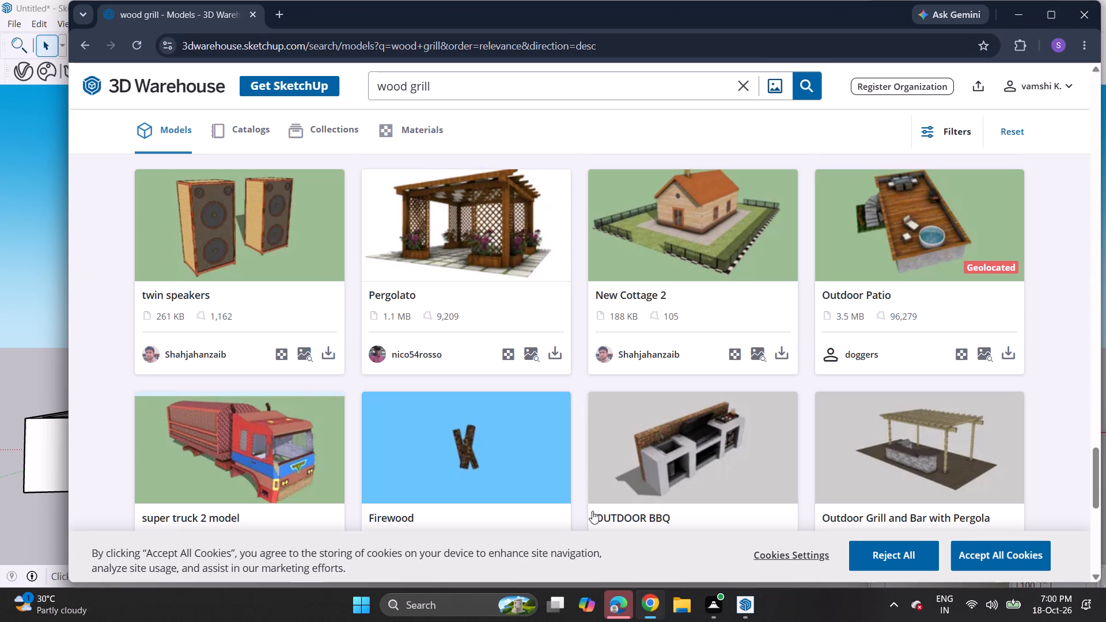
pyautogui.click(748, 93)
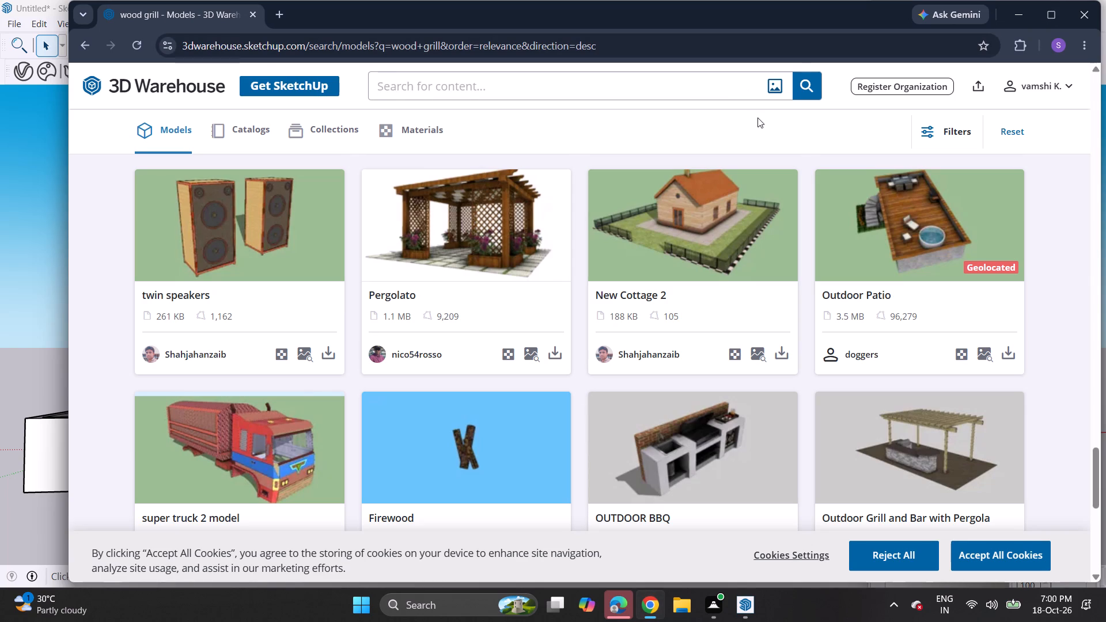
pyautogui.write('pot plant')
pyautogui.press('Return')
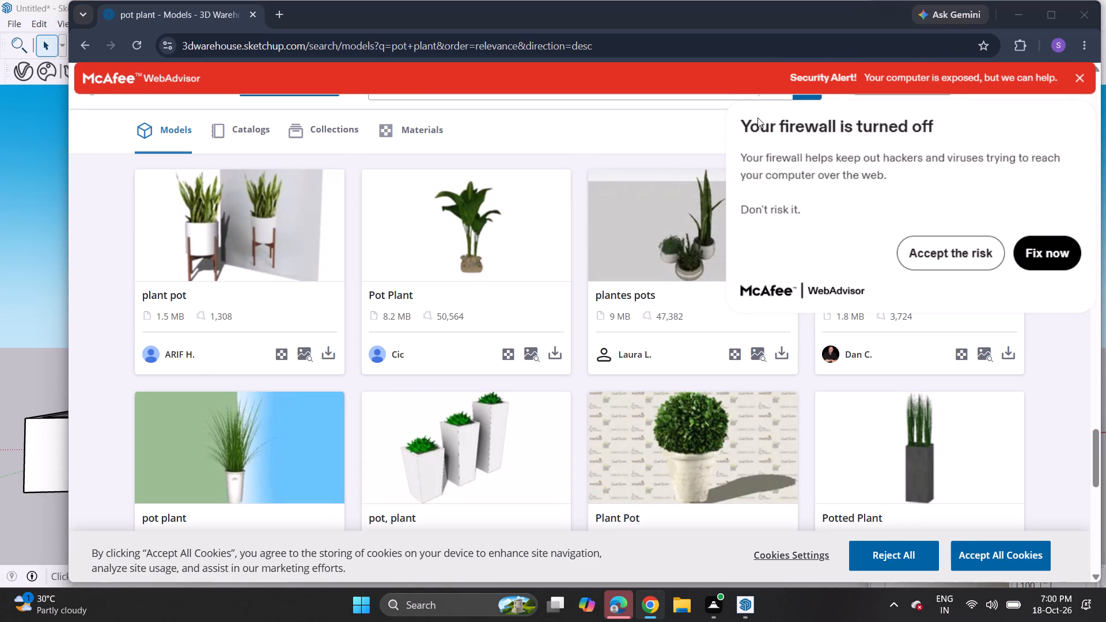
# Download the 8.2 MB "Pot Plant" and the "Large Pot planting" models as SketchUp files.
pyautogui.click(555, 362)
pyautogui.click(582, 378)
pyautogui.scroll(-4, 594, 361)
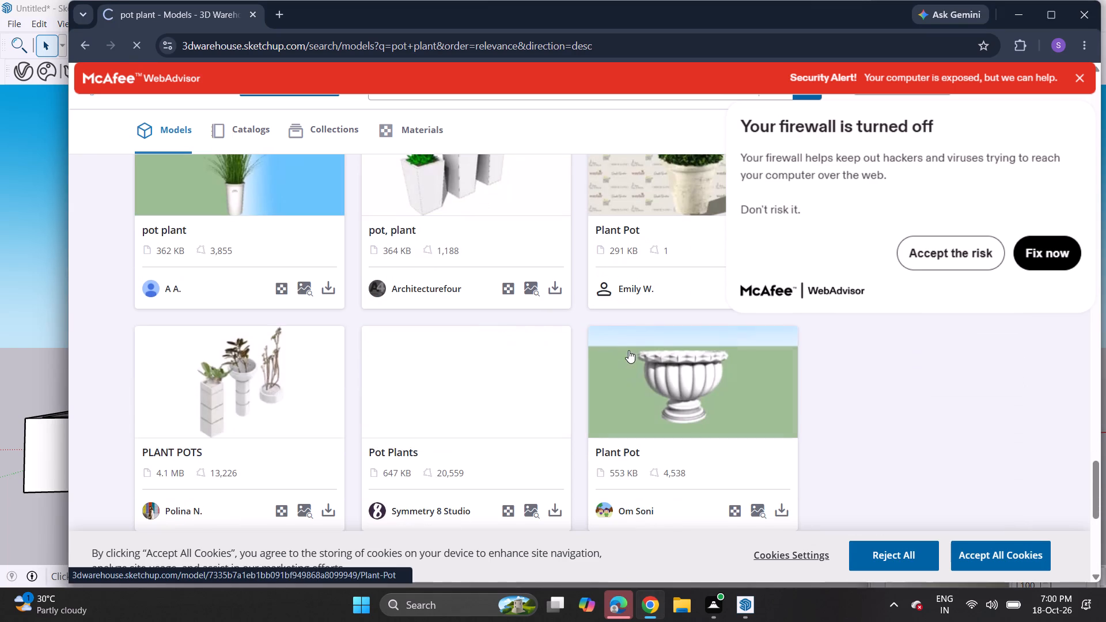
pyautogui.scroll(-2, 626, 359)
pyautogui.click(577, 448)
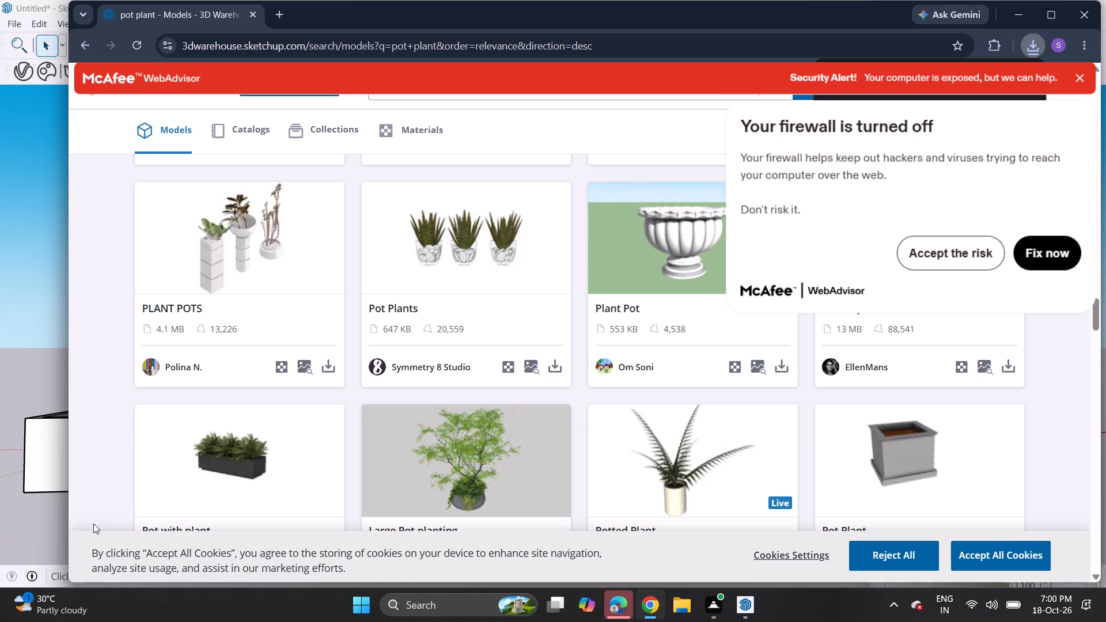
pyautogui.scroll(-3, 347, 515)
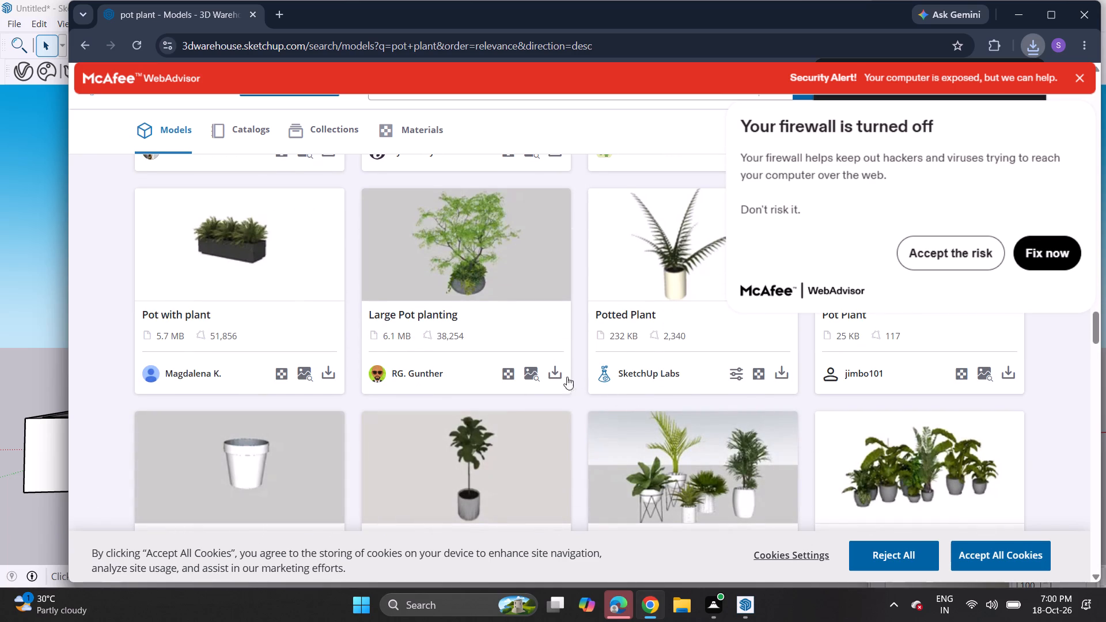
pyautogui.click(560, 369)
pyautogui.click(575, 404)
# Download the "Planta em vaso / Potted Plant" and "tropical potted plants" models as SketchUp files.
pyautogui.scroll(-2, 674, 426)
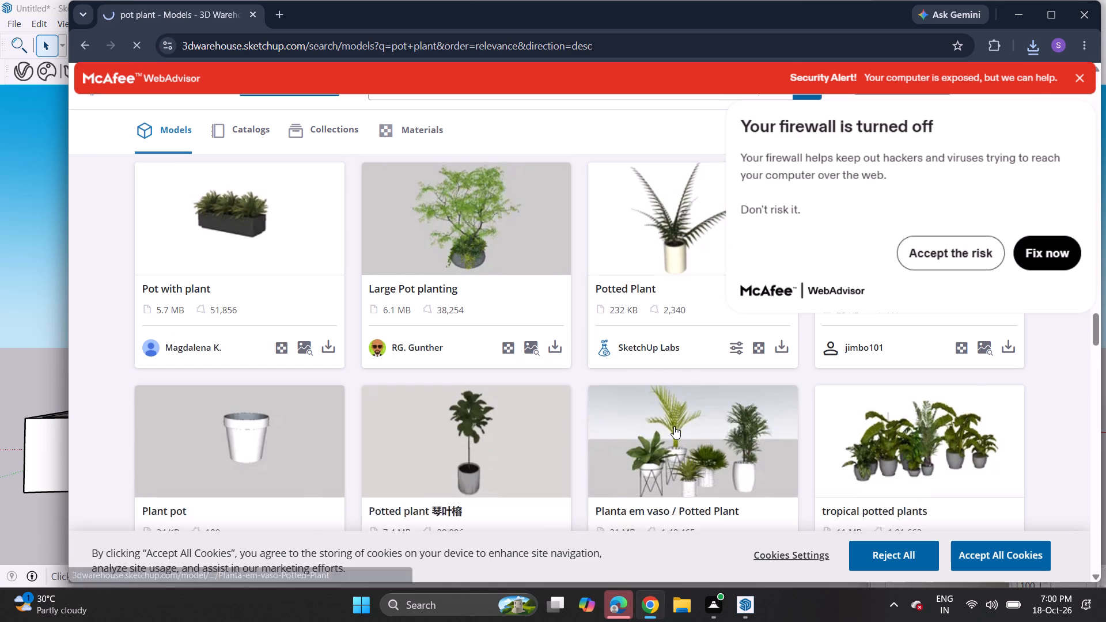
pyautogui.click(774, 453)
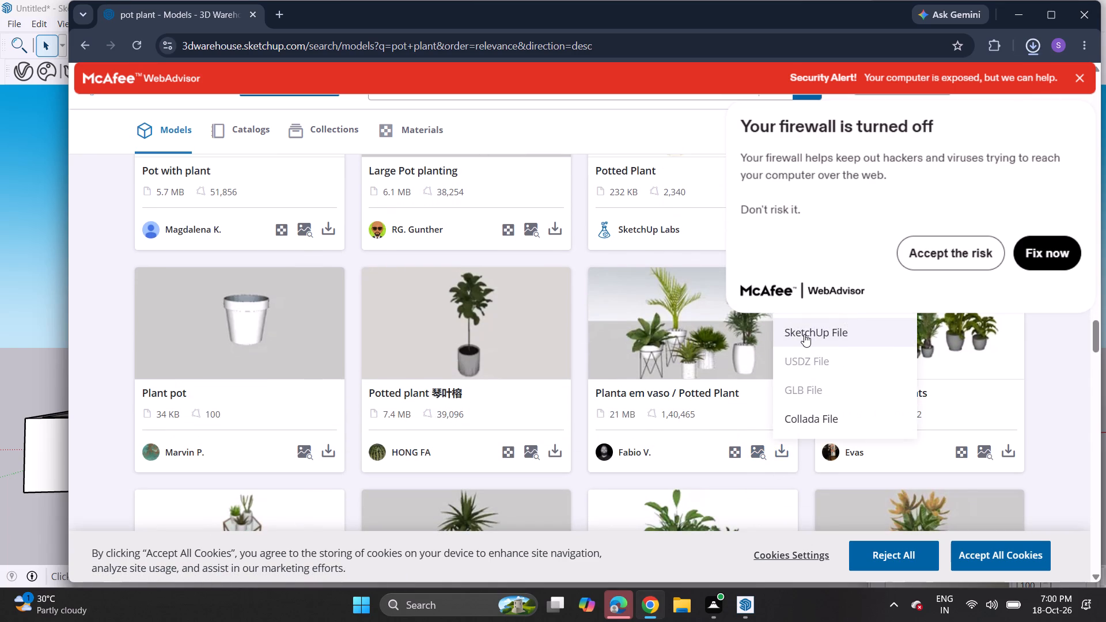
pyautogui.click(804, 334)
pyautogui.scroll(-2, 777, 377)
pyautogui.scroll(3, 669, 411)
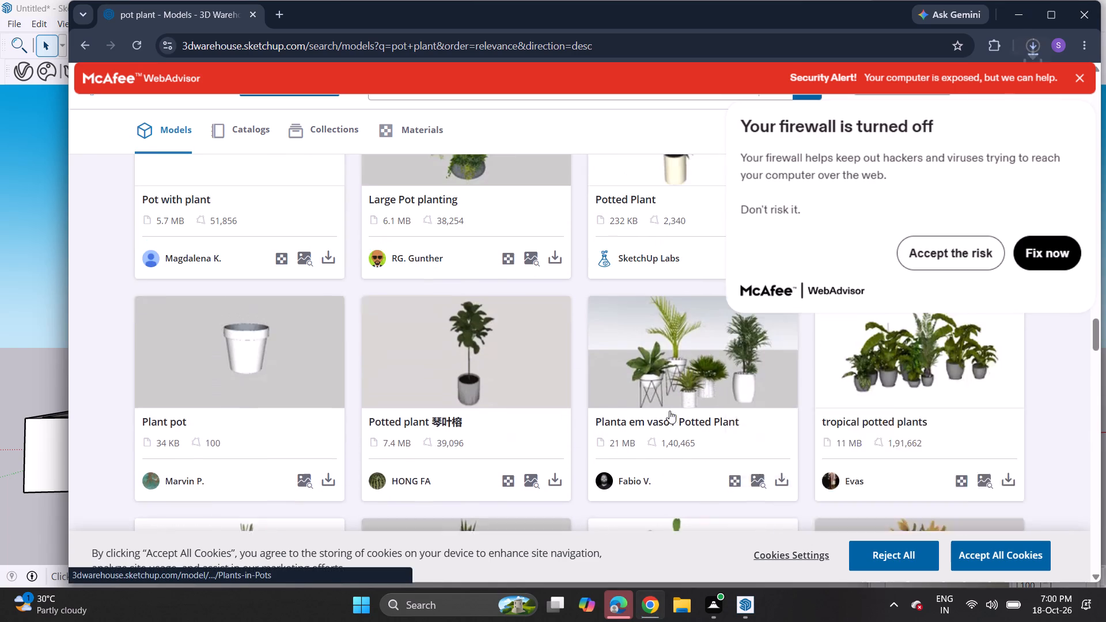
pyautogui.scroll(-2, 971, 418)
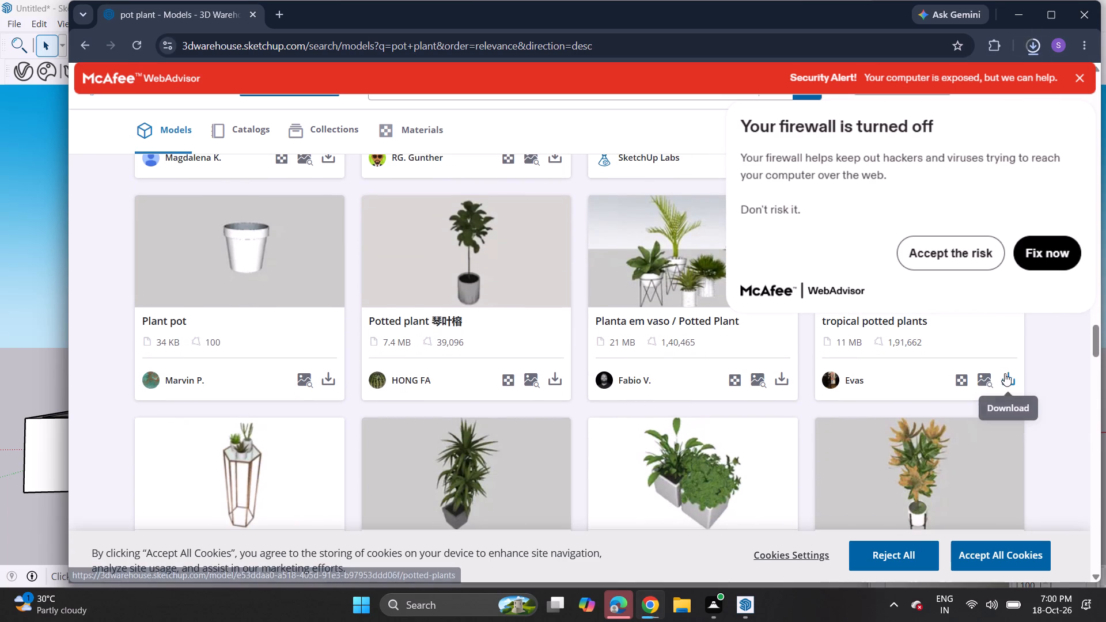
pyautogui.click(1005, 373)
pyautogui.click(968, 411)
# Find the "Plant + Pot" model further down the results and download it as a SketchUp file.
pyautogui.scroll(-5, 914, 395)
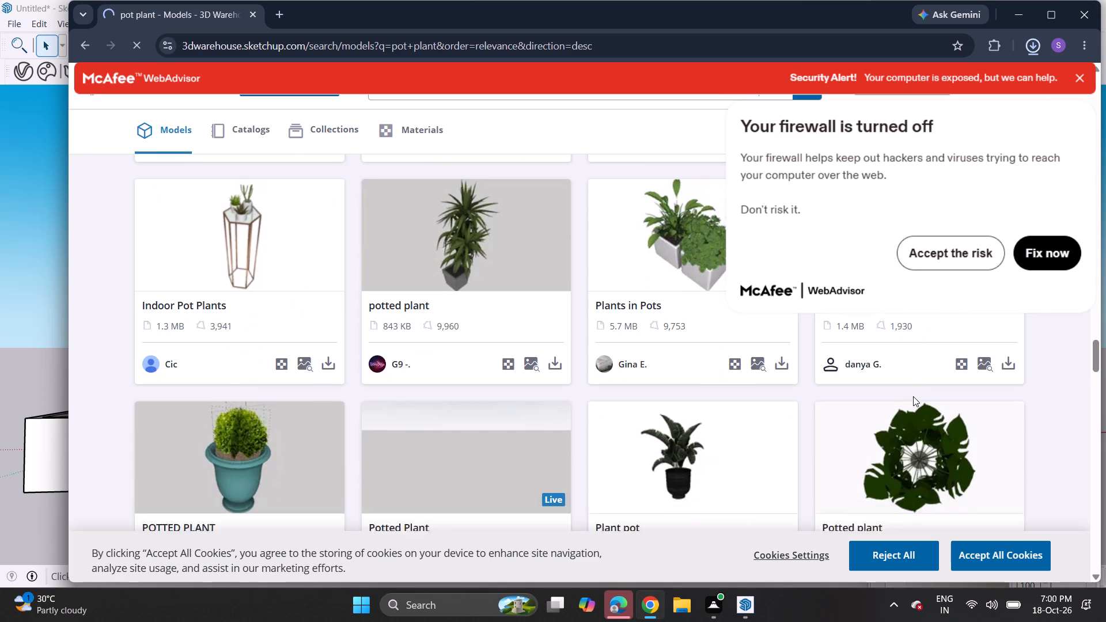
pyautogui.scroll(-3, 565, 426)
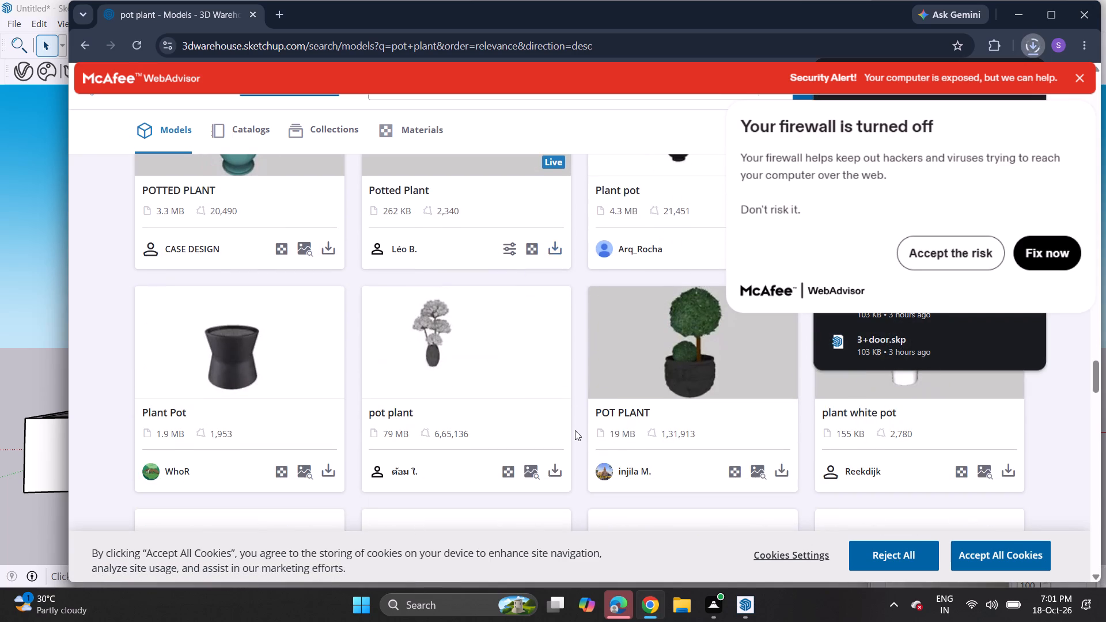
pyautogui.scroll(-3, 579, 423)
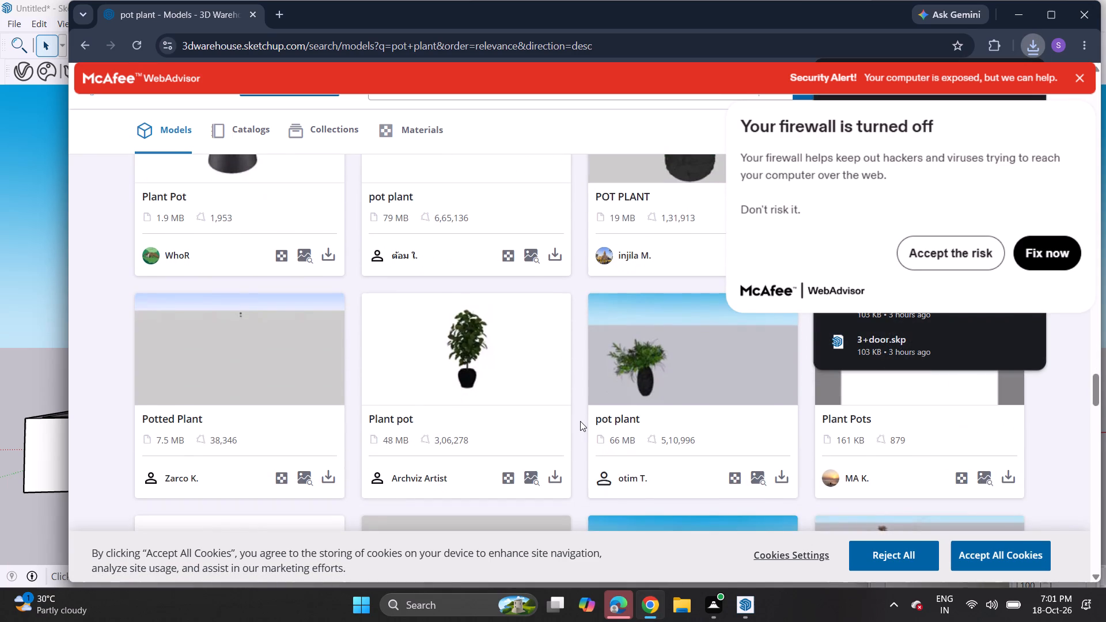
pyautogui.scroll(-3, 580, 421)
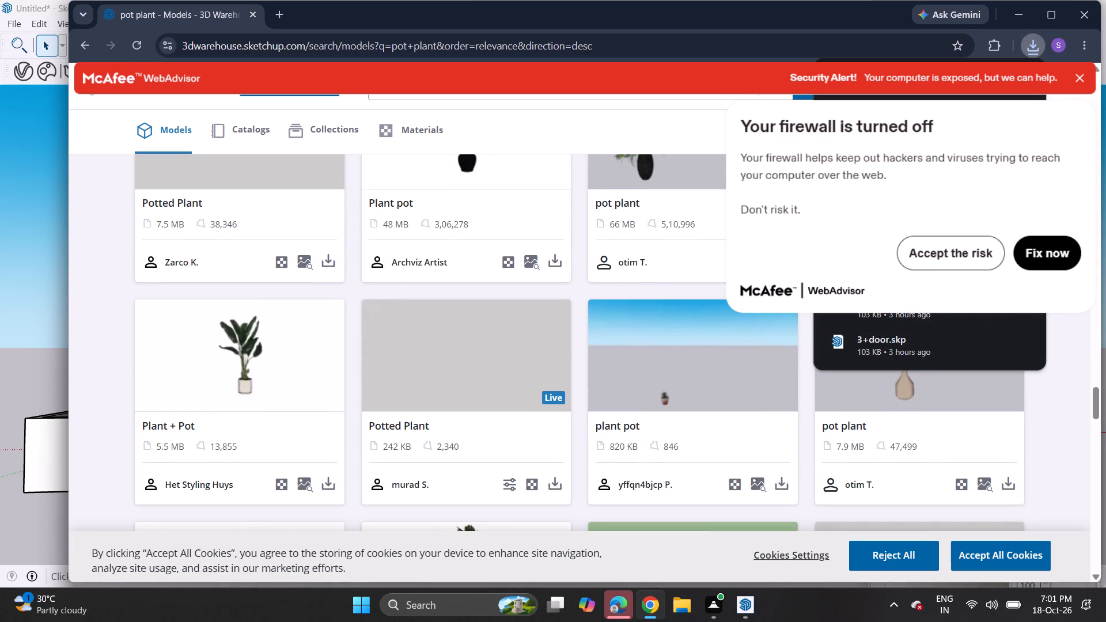
pyautogui.click(335, 484)
pyautogui.click(394, 358)
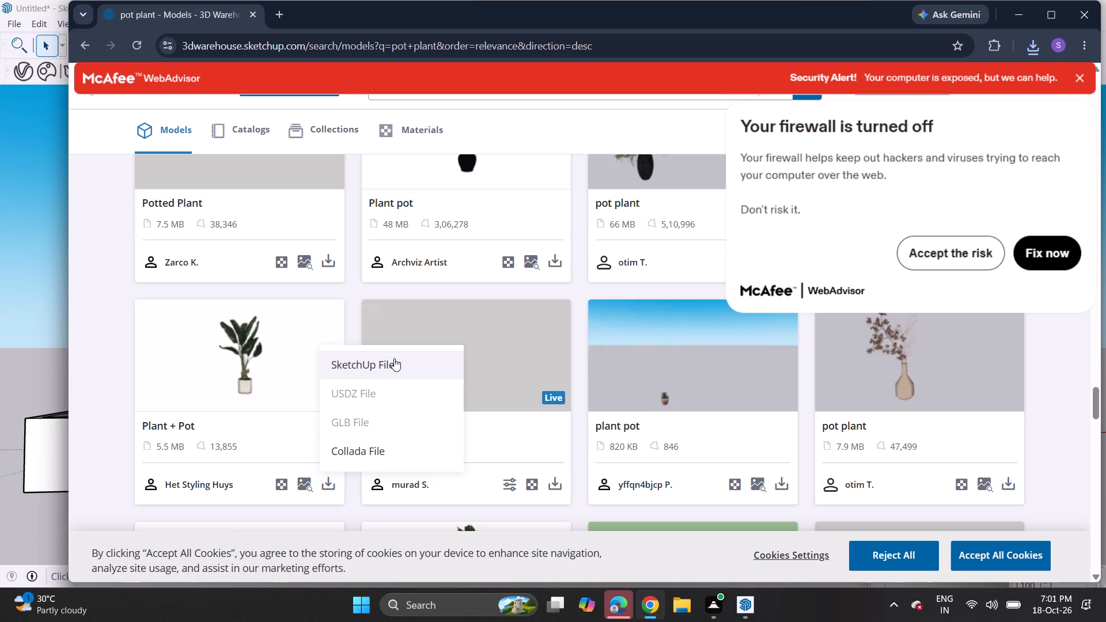
# Find the 293 KB broad-leaved "Potted plant" model in a grey bowl and download it as a SketchUp file.
pyautogui.scroll(-3, 400, 384)
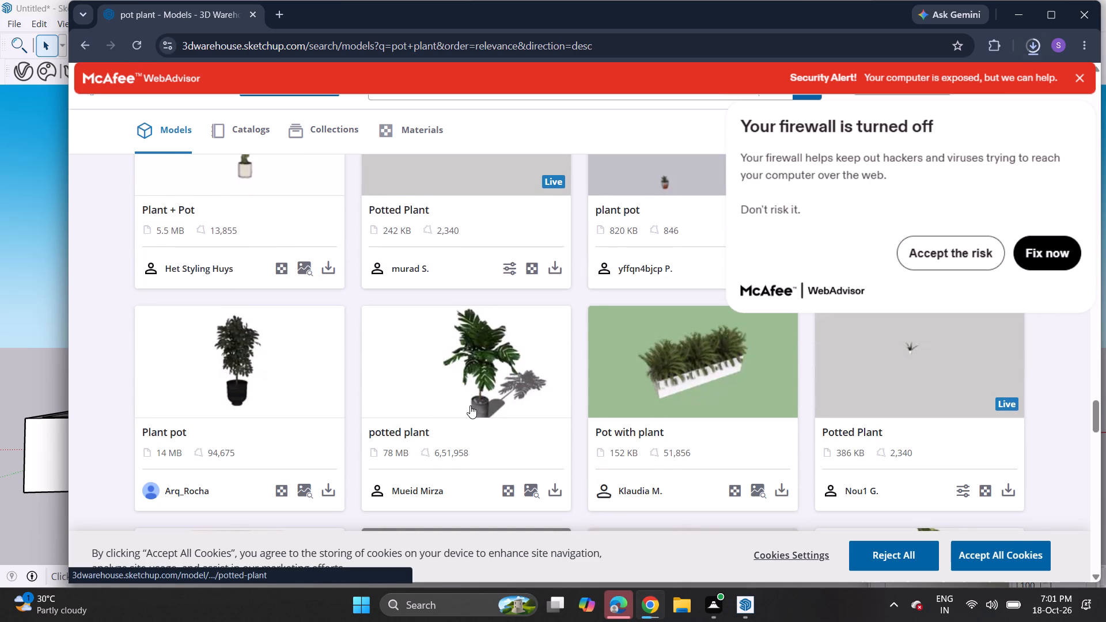
pyautogui.scroll(-3, 472, 406)
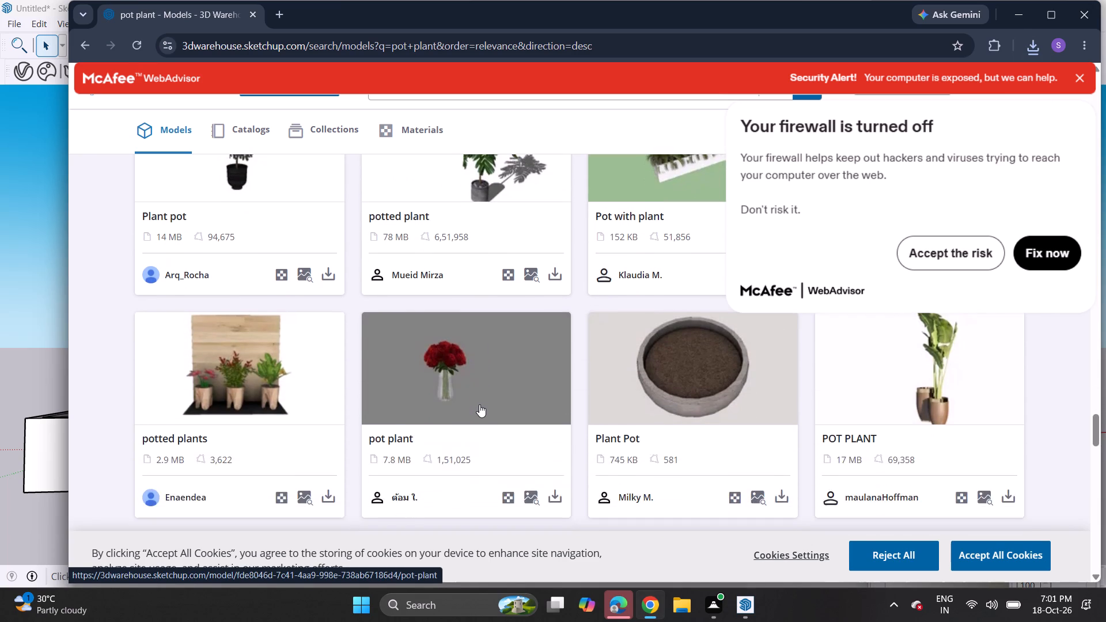
pyautogui.scroll(-6, 479, 404)
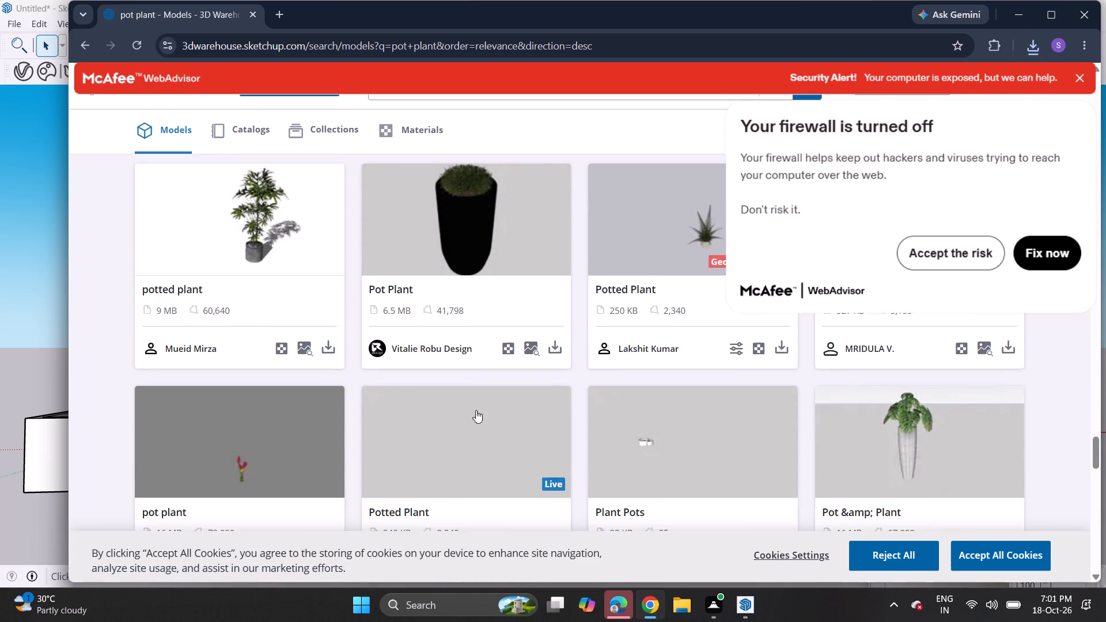
pyautogui.scroll(-11, 471, 423)
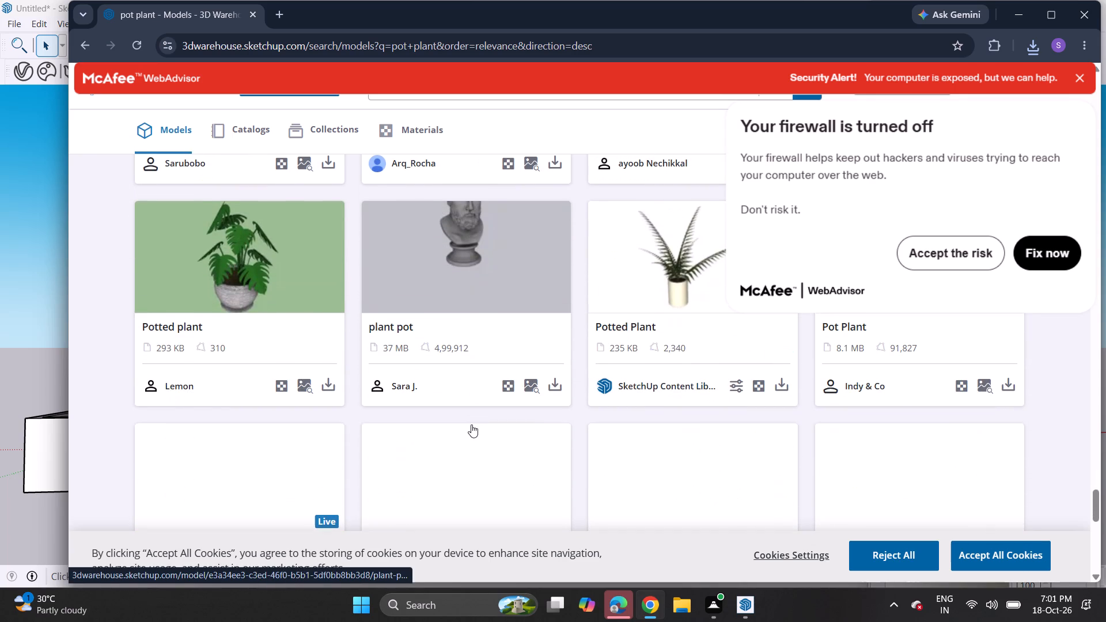
pyautogui.click(324, 390)
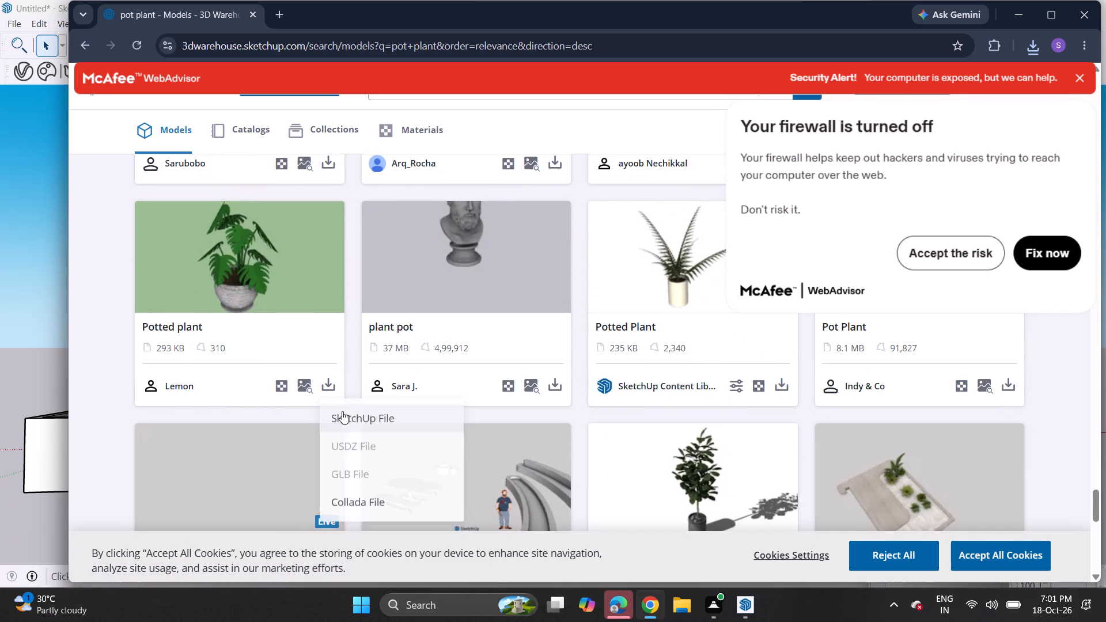
pyautogui.click(351, 425)
# Load more results and download the 209 KB "Plant in pot" tree model as a SketchUp file.
pyautogui.scroll(-4, 479, 423)
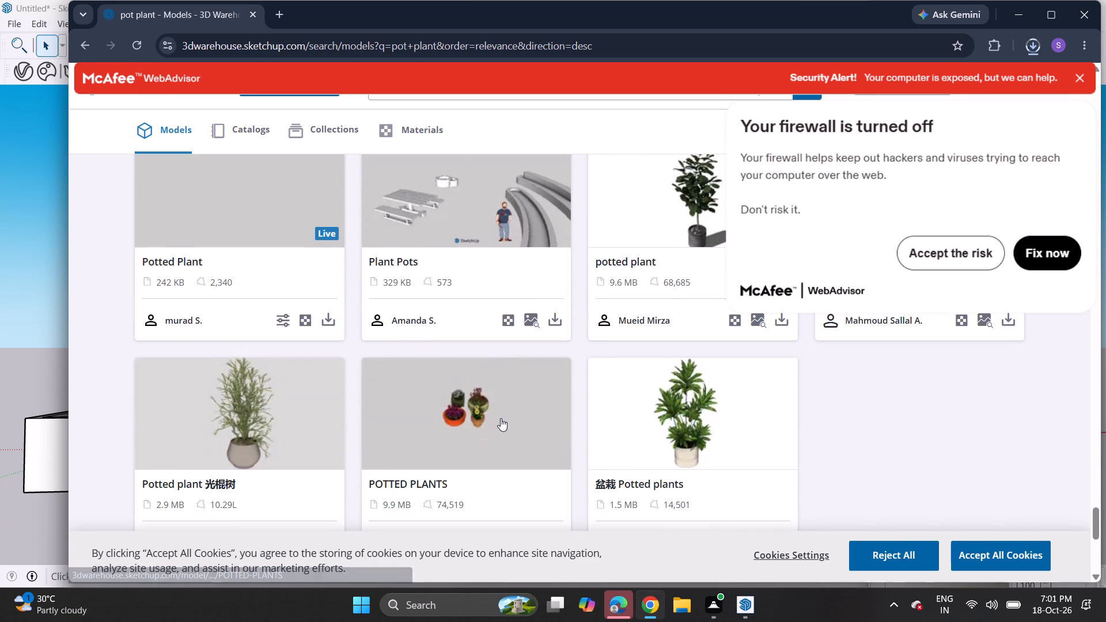
pyautogui.scroll(-3, 498, 426)
pyautogui.click(541, 419)
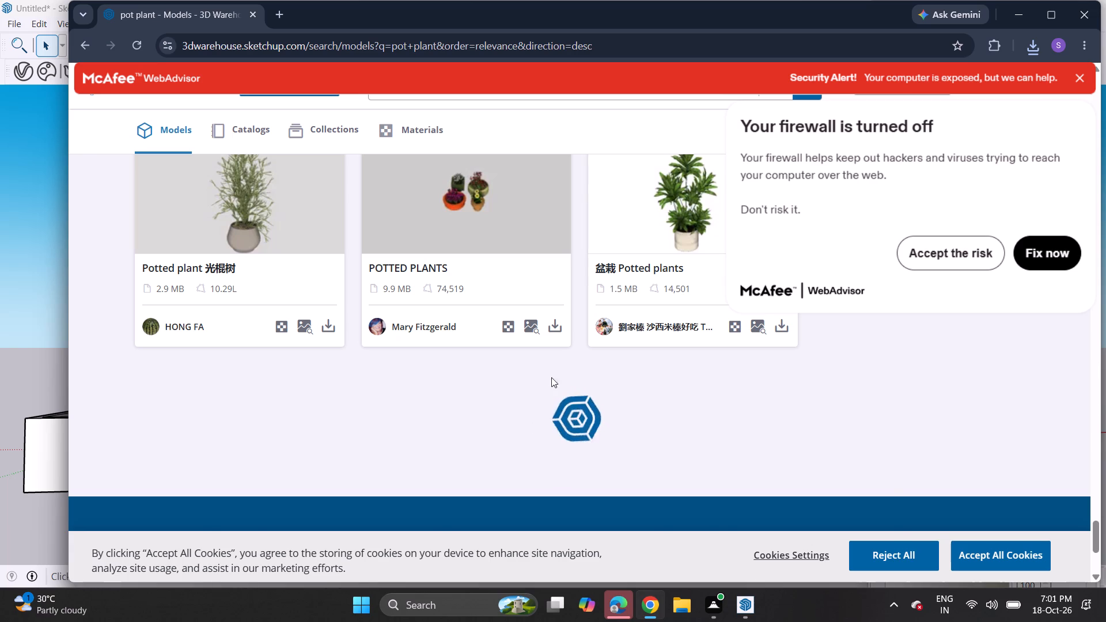
pyautogui.scroll(-4, 558, 396)
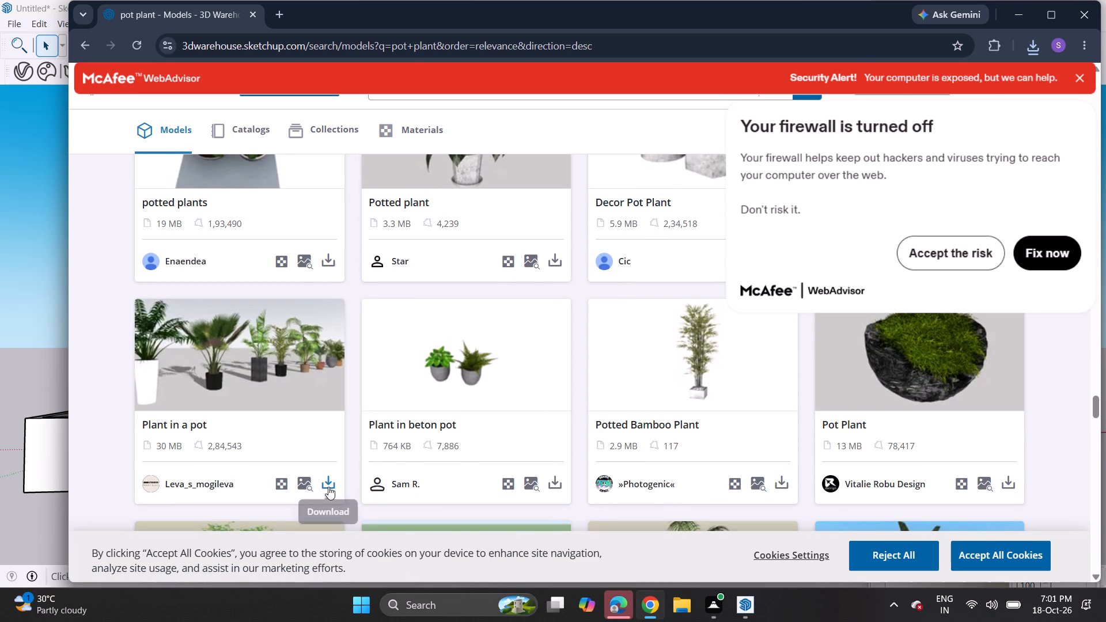
pyautogui.scroll(-4, 588, 365)
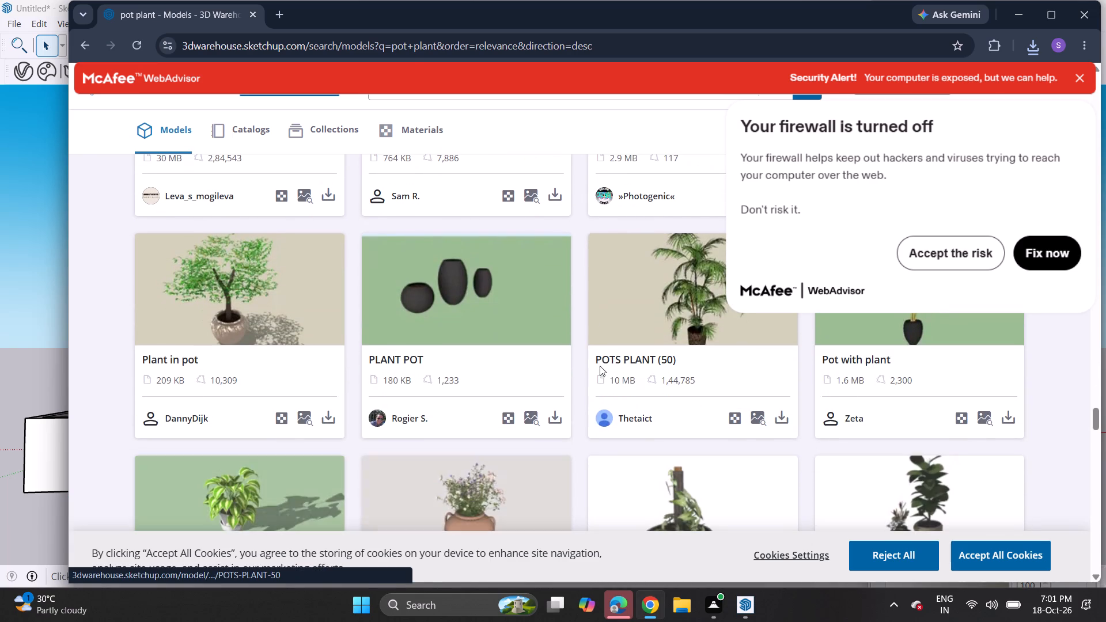
pyautogui.click(322, 416)
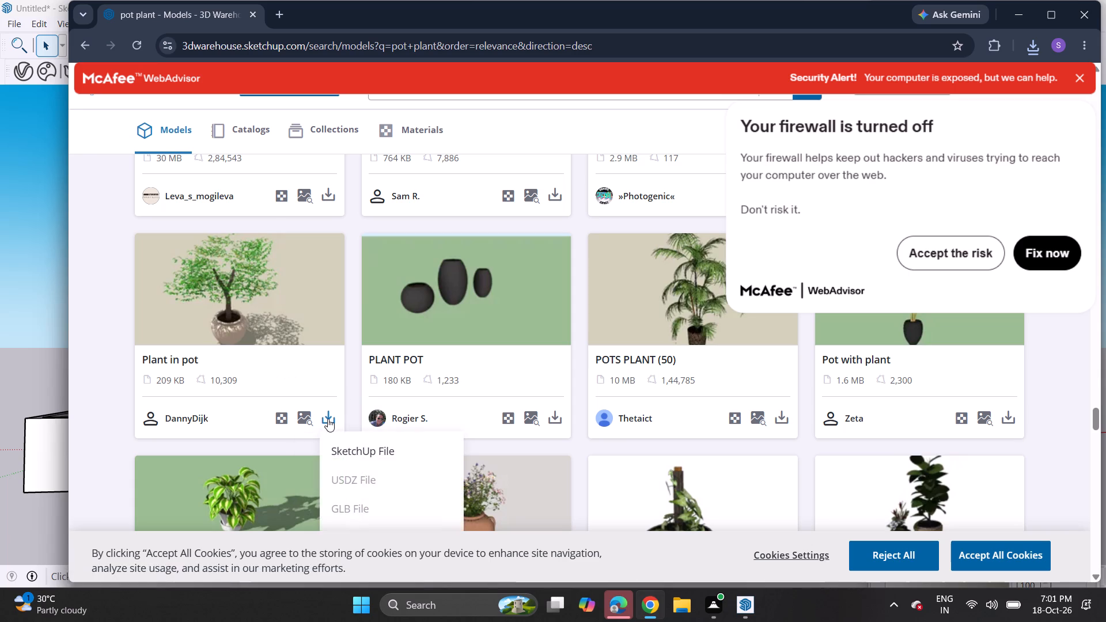
pyautogui.click(349, 450)
# Find the 277 KB palm-like "Potted plant" model and download it as a SketchUp file.
pyautogui.scroll(-1, 454, 373)
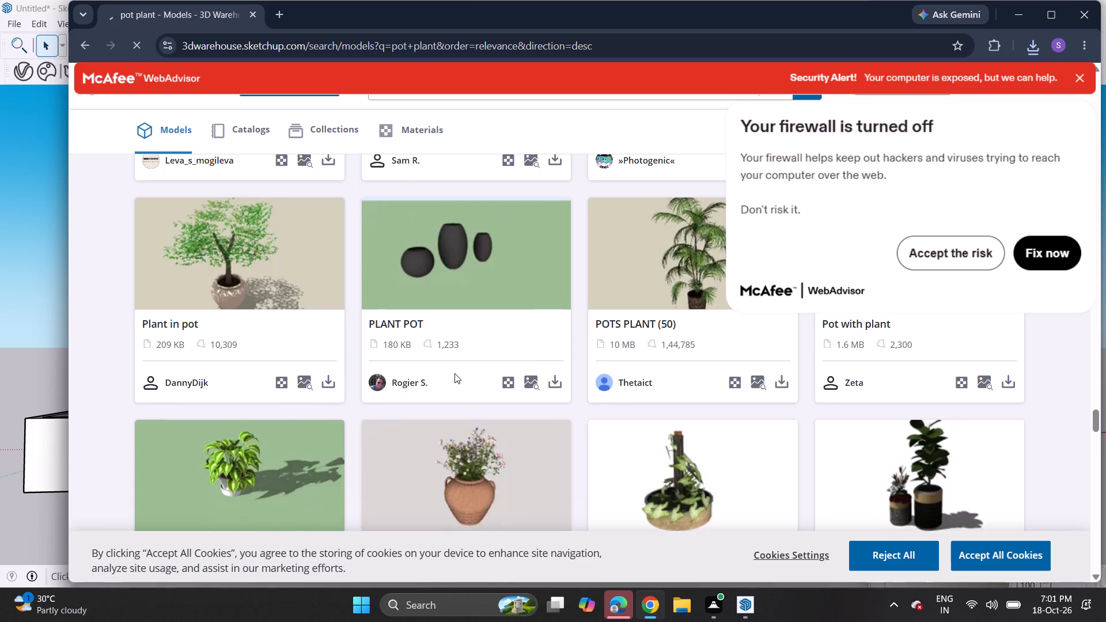
pyautogui.scroll(-5, 454, 373)
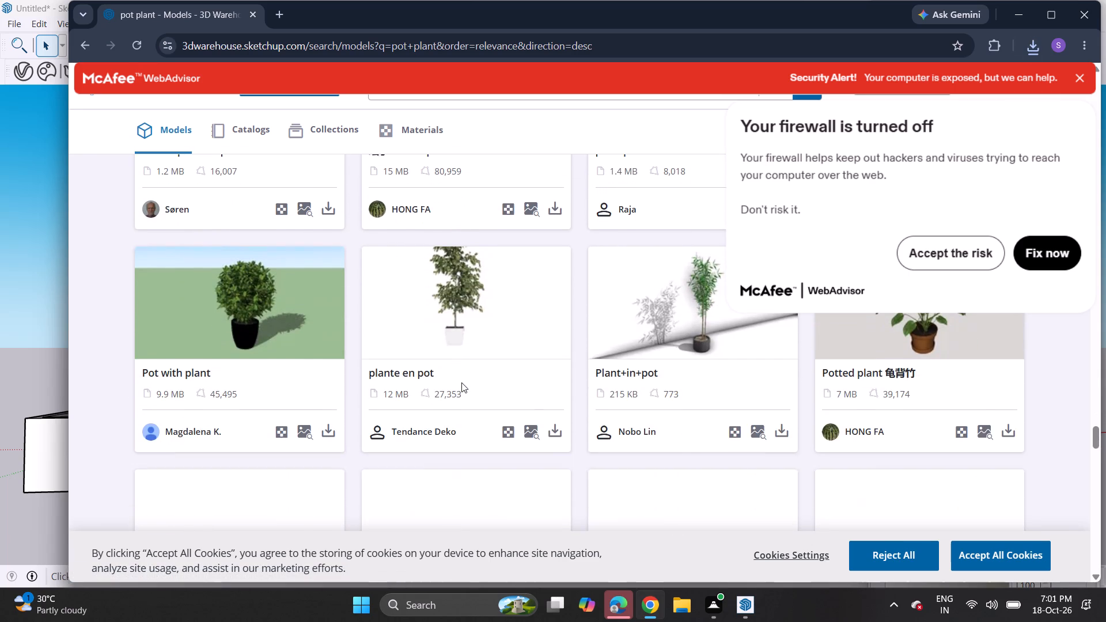
pyautogui.scroll(1, 482, 392)
pyautogui.scroll(-3, 482, 392)
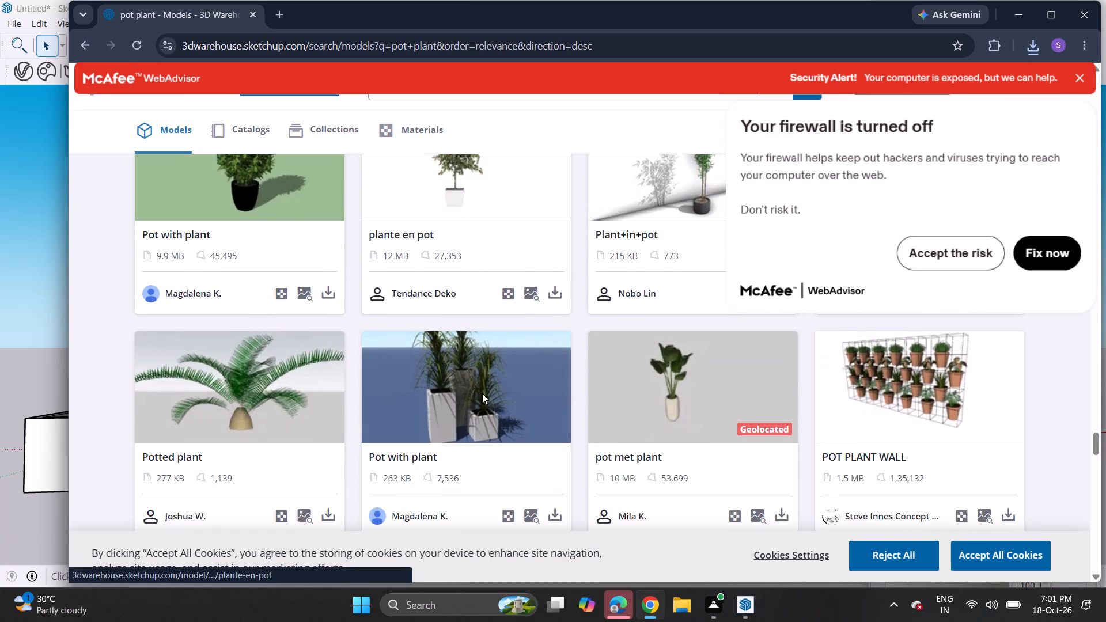
pyautogui.click(331, 503)
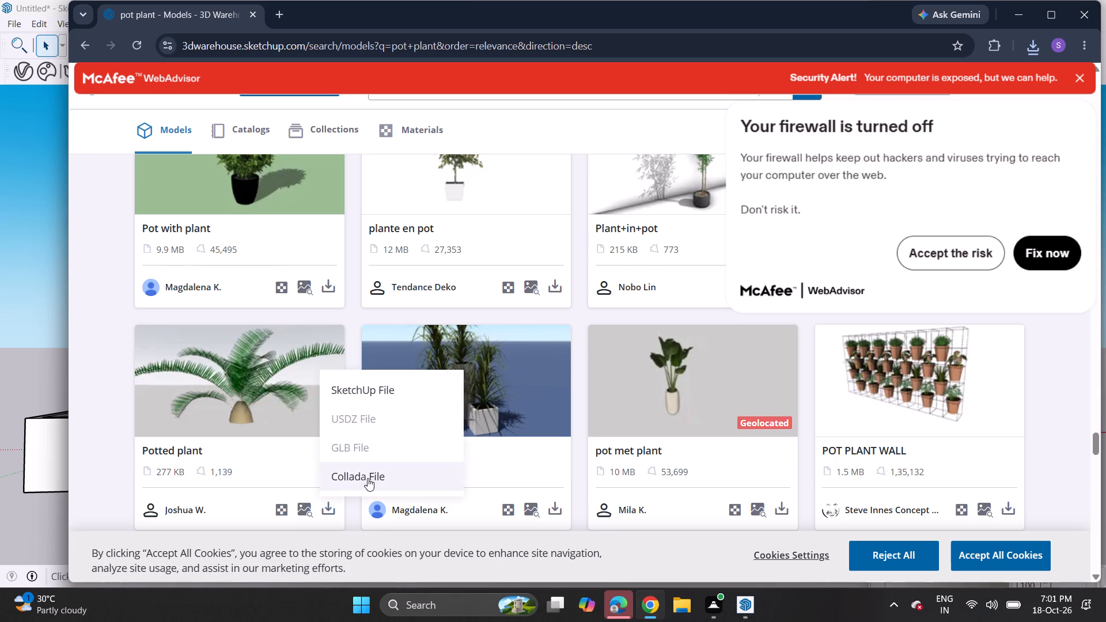
pyautogui.click(402, 399)
# Look further through the "pot plant" results for other plant models suitable for the front yard.
pyautogui.scroll(-2, 494, 365)
pyautogui.scroll(1, 548, 358)
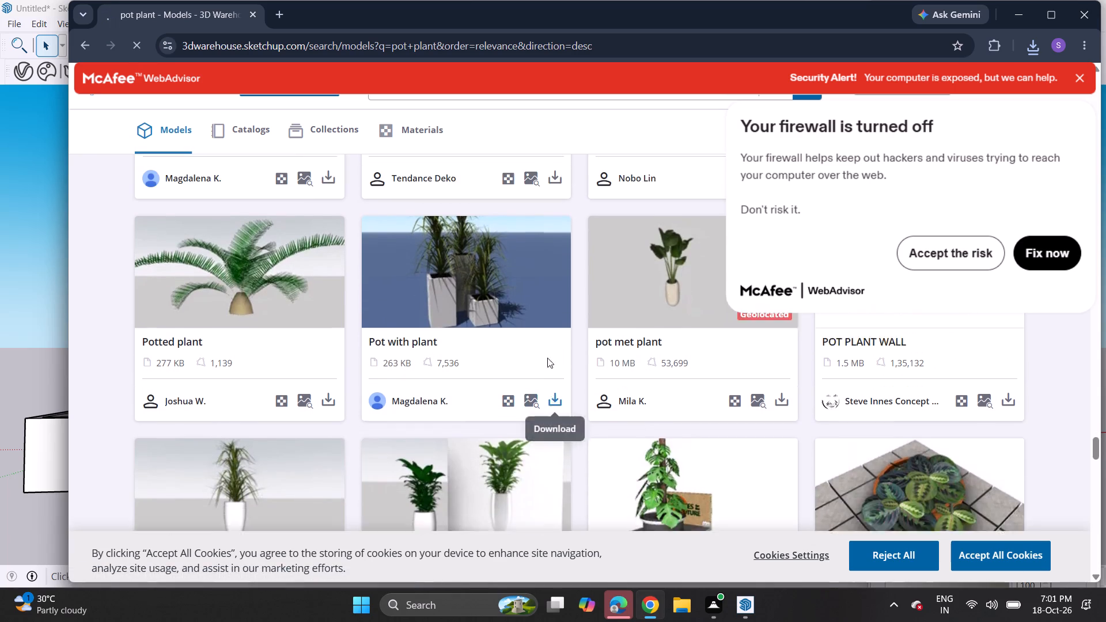
pyautogui.scroll(2, 547, 358)
pyautogui.scroll(-6, 545, 358)
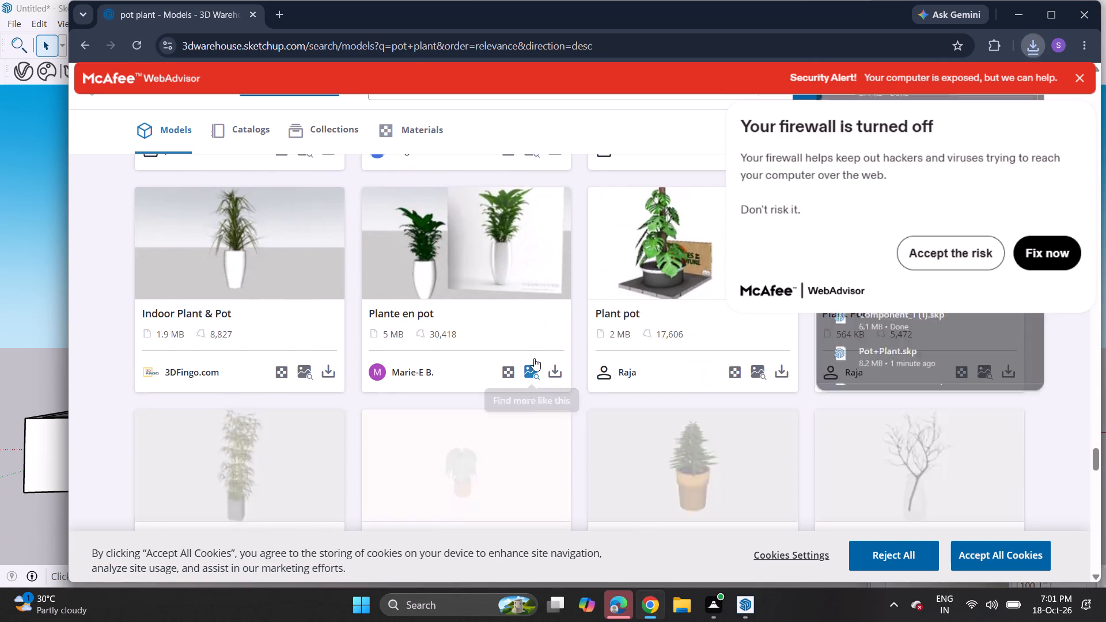
pyautogui.scroll(-6, 534, 358)
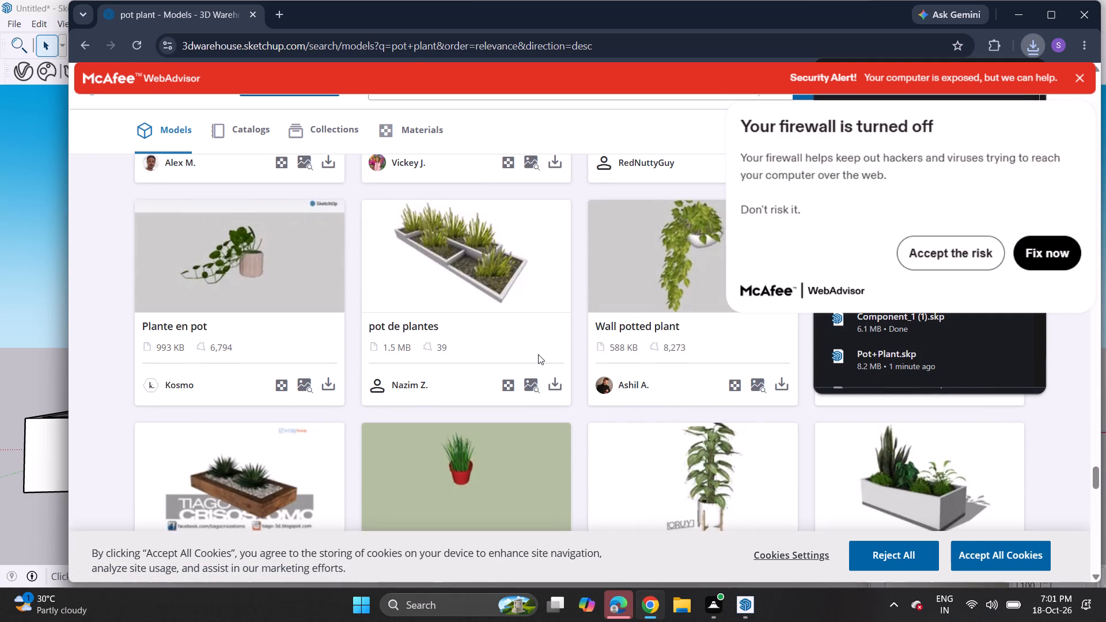
pyautogui.scroll(-7, 539, 356)
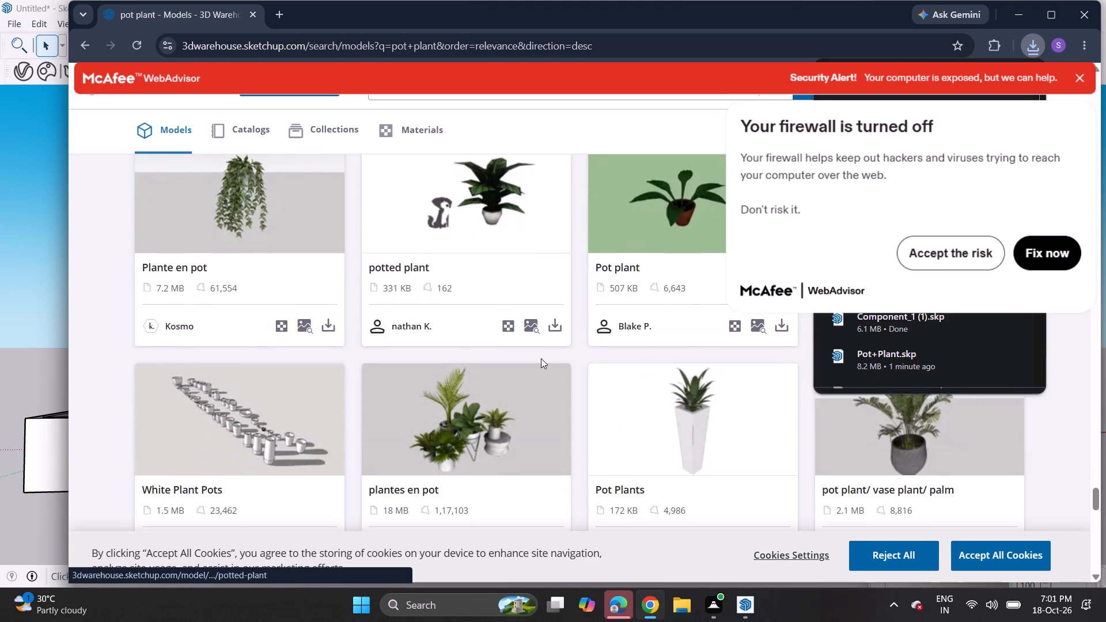
pyautogui.scroll(-7, 541, 358)
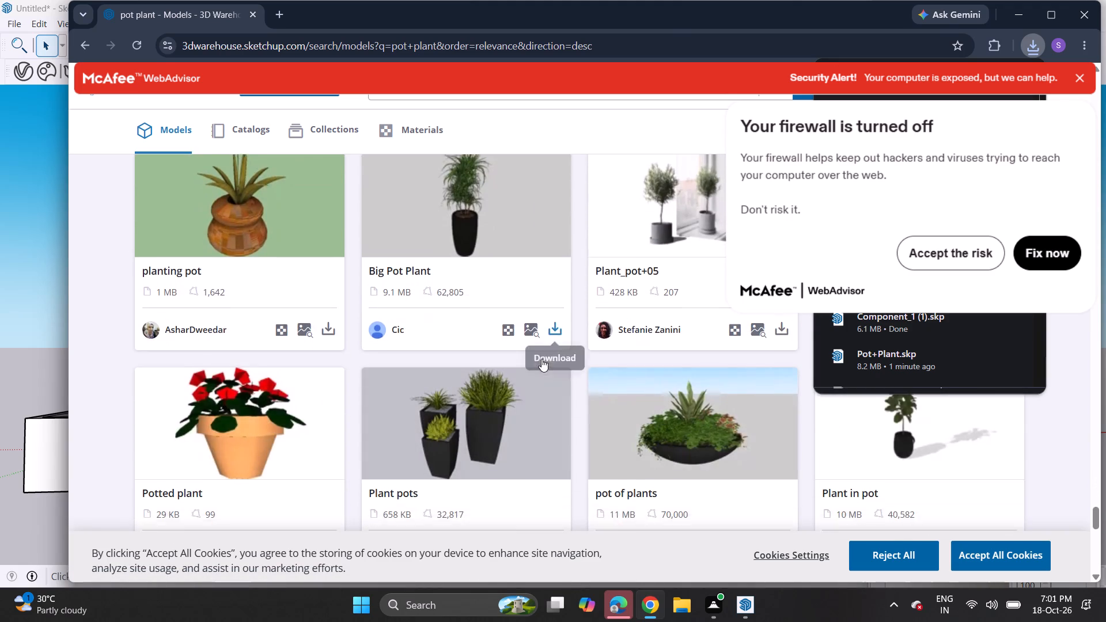
pyautogui.scroll(-10, 541, 359)
pyautogui.click(541, 327)
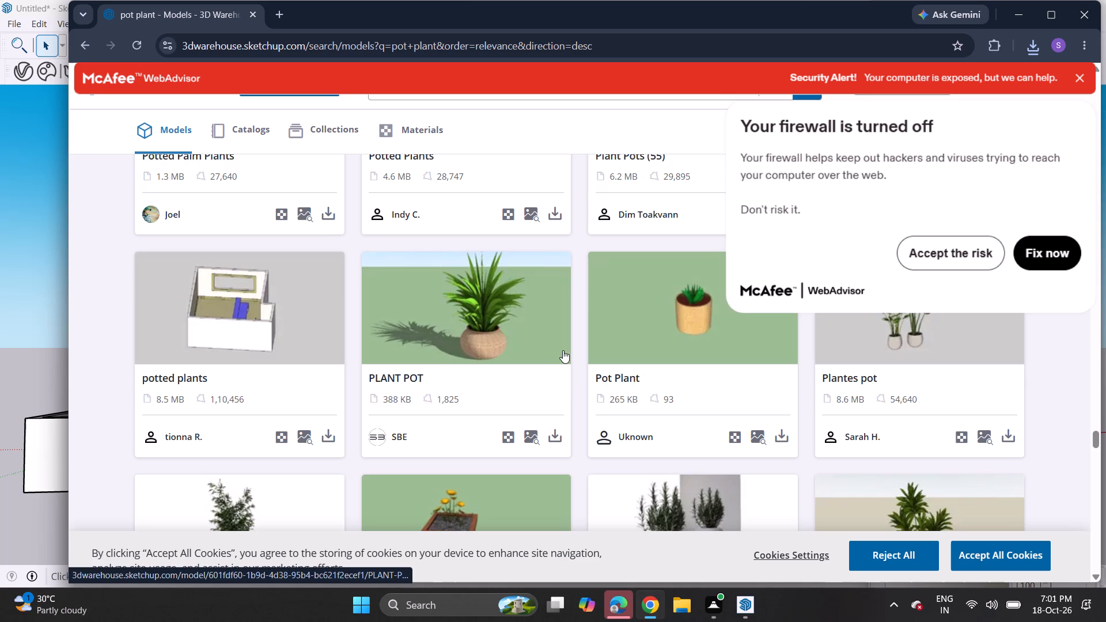
pyautogui.scroll(-3, 578, 310)
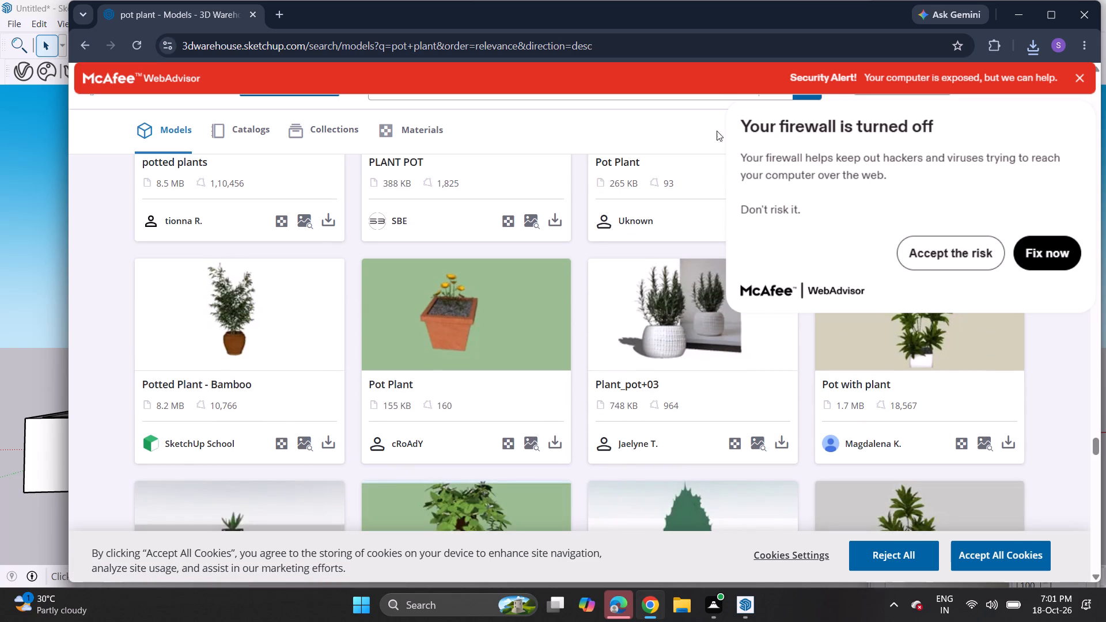
# Dismiss the McAfee security alert and search the 3D Warehouse models for "pot big plant".
pyautogui.click(1077, 71)
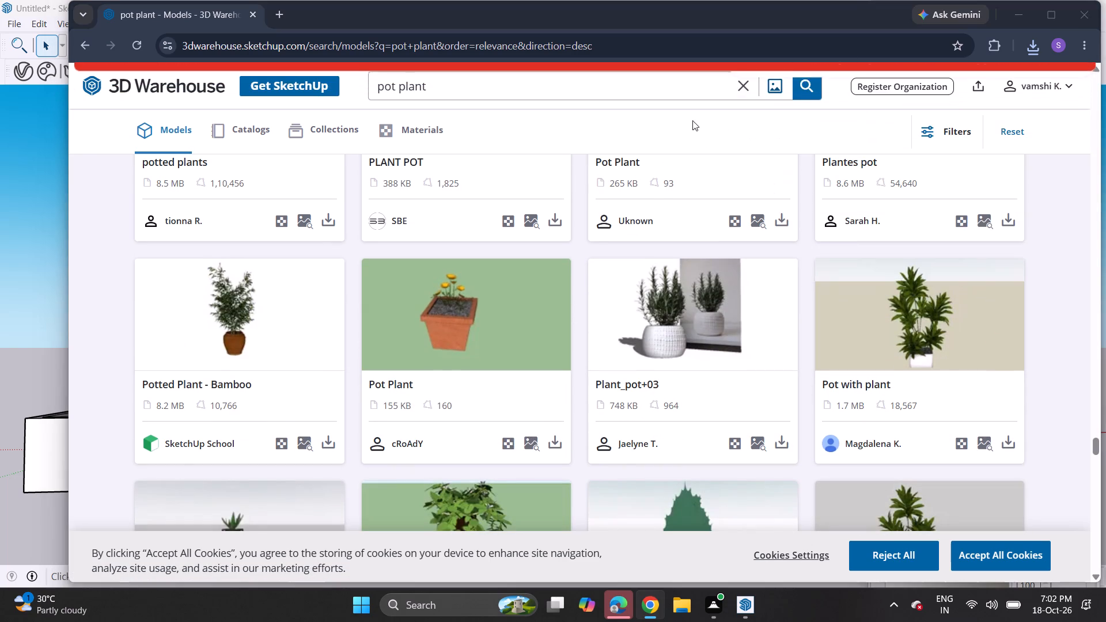
pyautogui.click(638, 84)
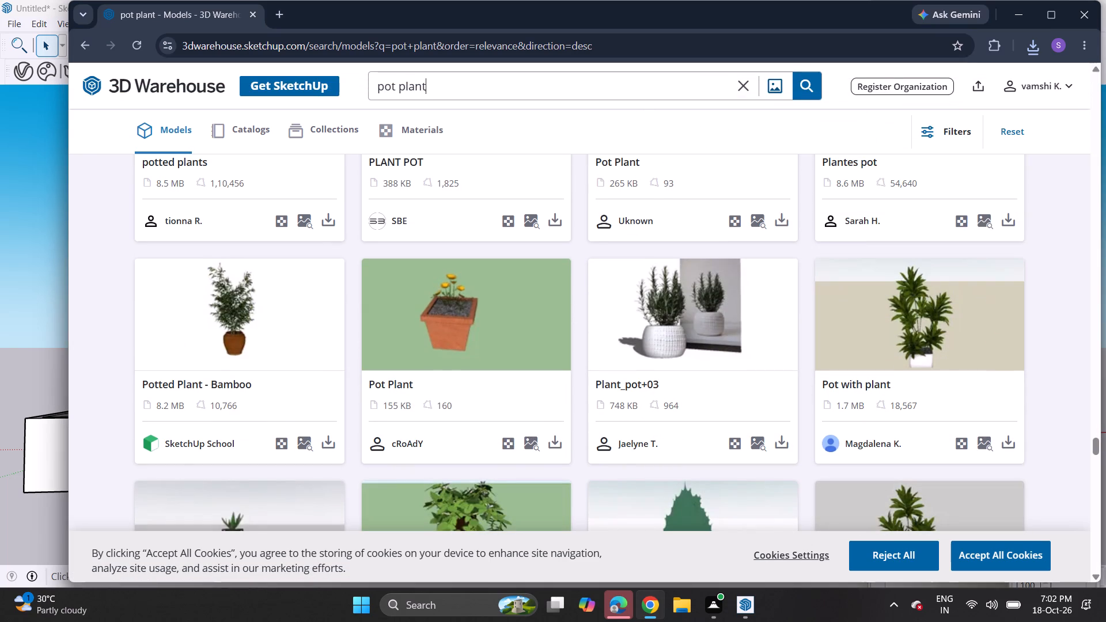
pyautogui.press('Left')
pyautogui.press('Left')
pyautogui.press('Left')
pyautogui.press('Left')
pyautogui.press('Left')
pyautogui.write('big')
pyautogui.press('space')
pyautogui.press('Return')
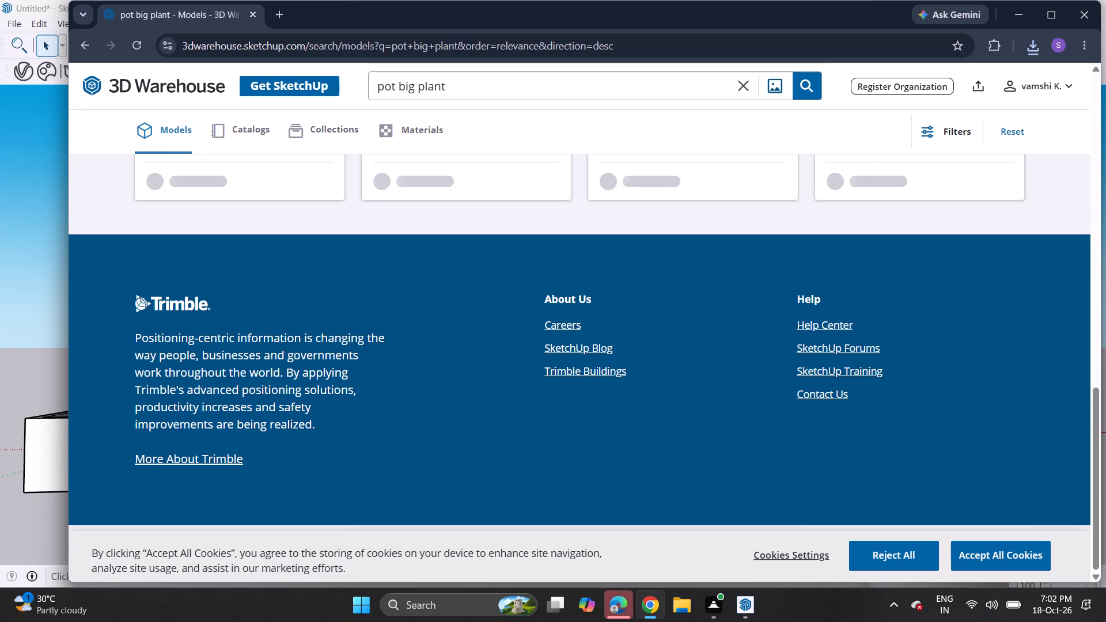
# Look through the "pot big plant" results back to the first row for suitable large potted plants.
pyautogui.scroll(7, 588, 291)
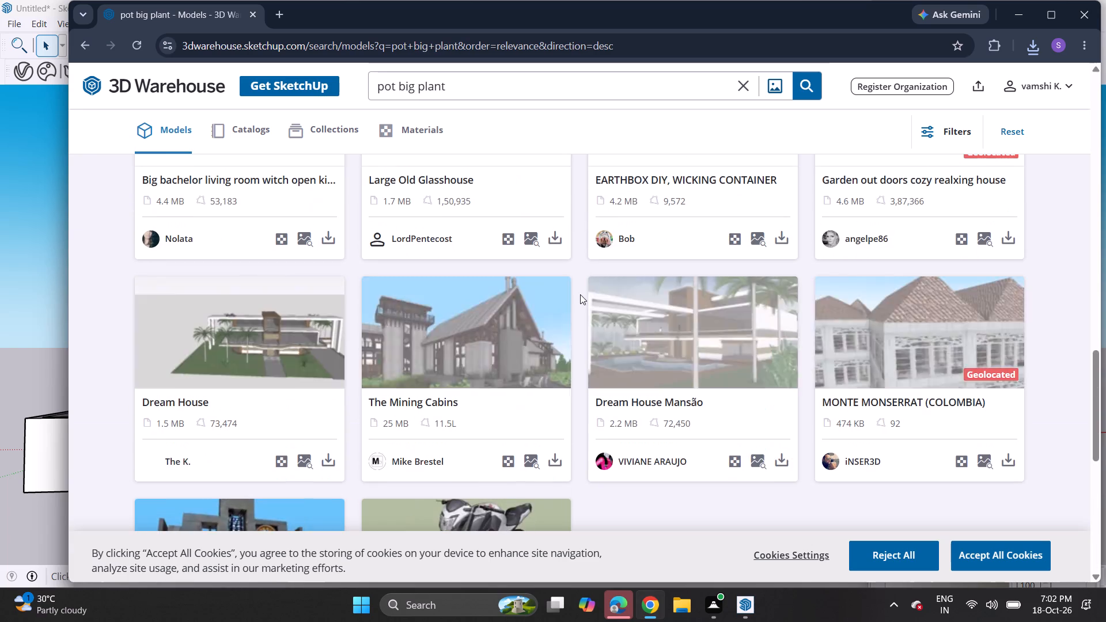
pyautogui.scroll(1, 582, 299)
pyautogui.scroll(-2, 589, 316)
pyautogui.scroll(2, 593, 318)
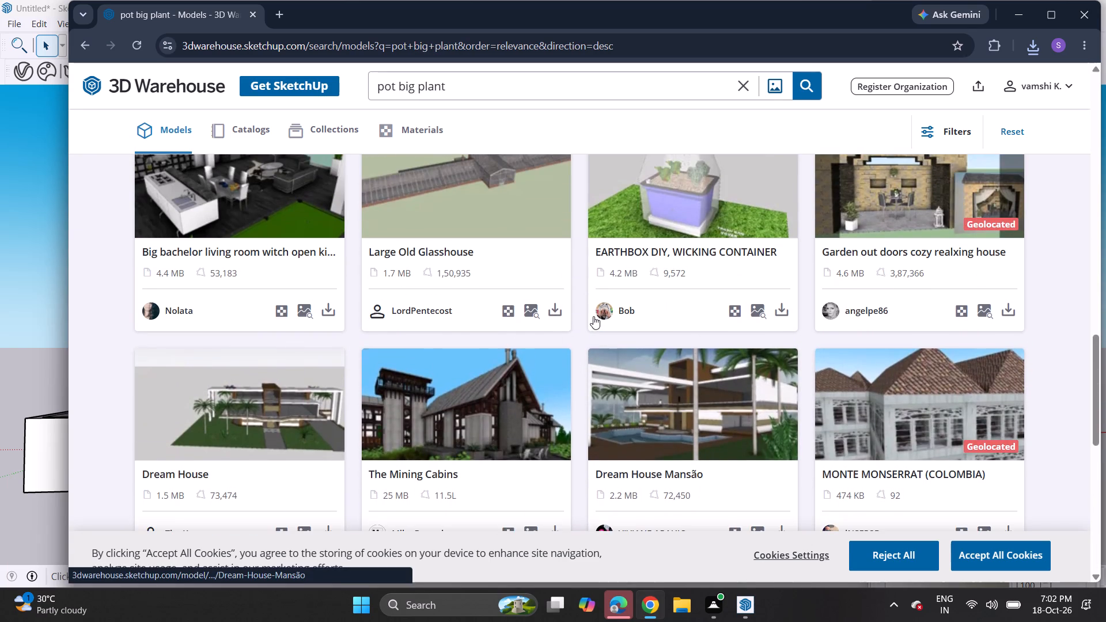
pyautogui.scroll(9, 593, 316)
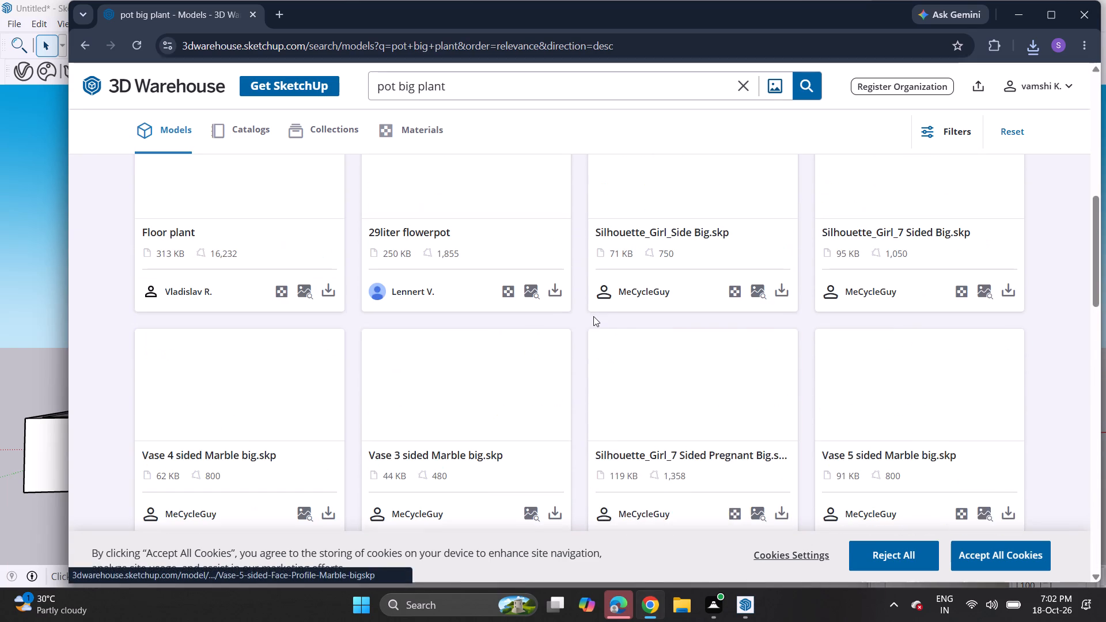
pyautogui.scroll(9, 593, 316)
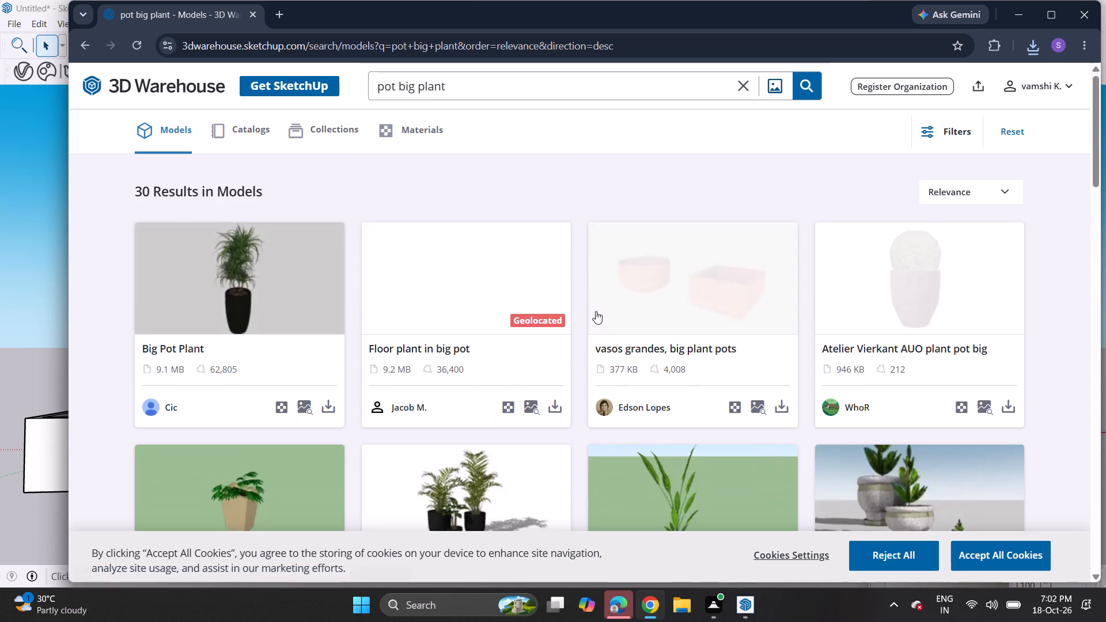
pyautogui.scroll(3, 596, 311)
# Shorten the search term to "big plant" and run the model search again.
pyautogui.click(393, 87)
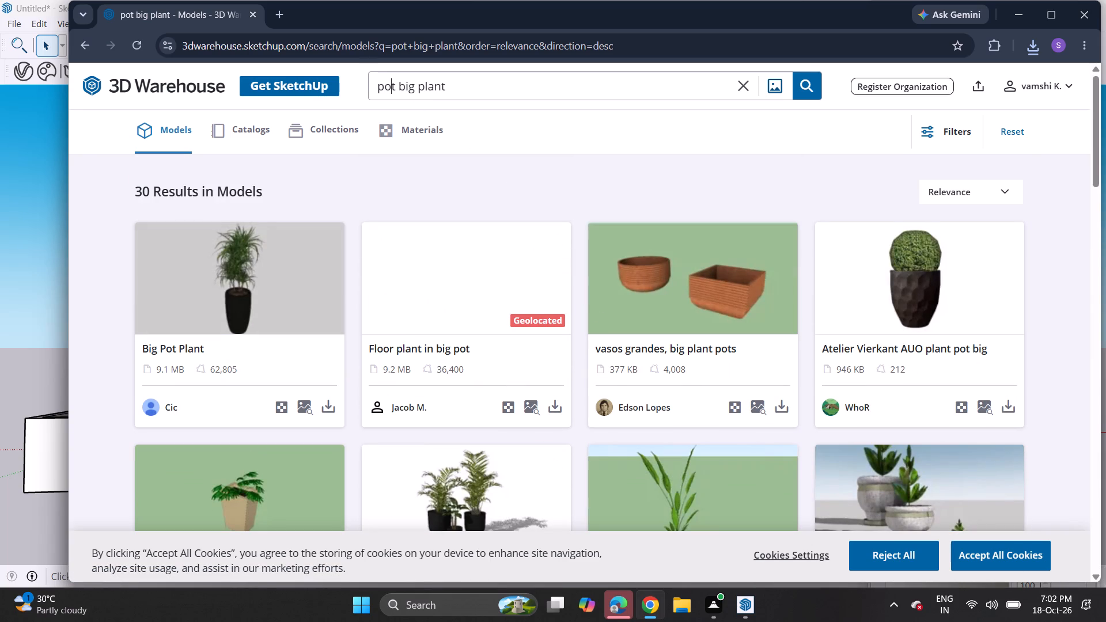
pyautogui.click(393, 87)
pyautogui.click(387, 82)
pyautogui.click(399, 87)
pyautogui.press('BackSpace')
pyautogui.press('BackSpace')
pyautogui.press('BackSpace')
pyautogui.press('BackSpace')
pyautogui.press('BackSpace')
pyautogui.press('BackSpace')
pyautogui.press('BackSpace')
pyautogui.press('BackSpace')
pyautogui.press('BackSpace')
pyautogui.press('BackSpace')
pyautogui.click(794, 92)
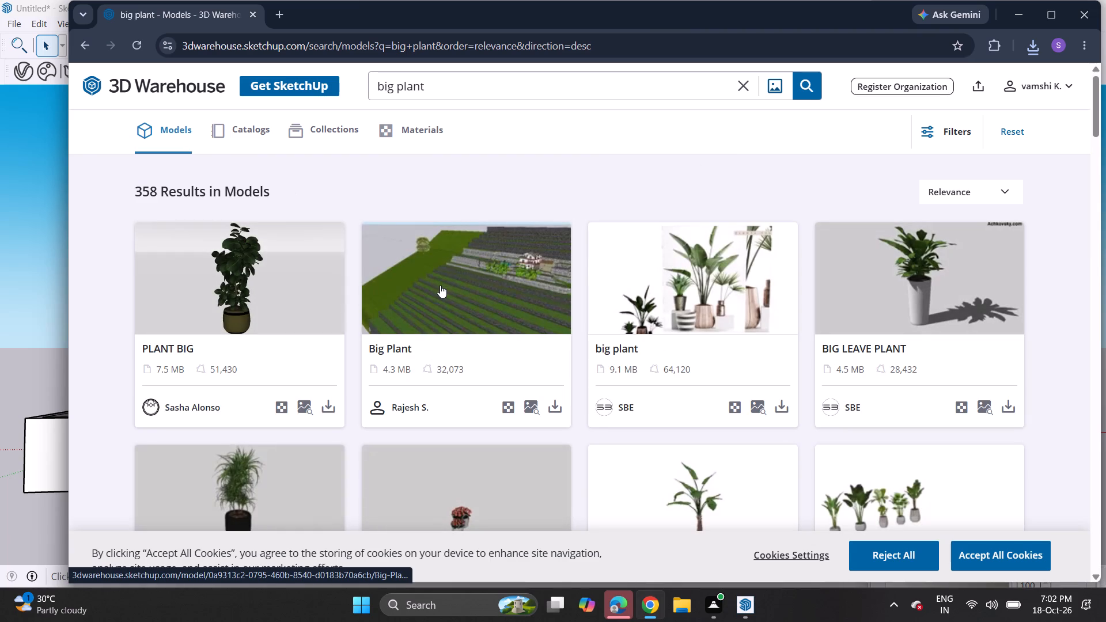
# Find the 302 KB "Big Plant" model with long upright leaves and download it as a SketchUp file.
pyautogui.scroll(-11, 440, 285)
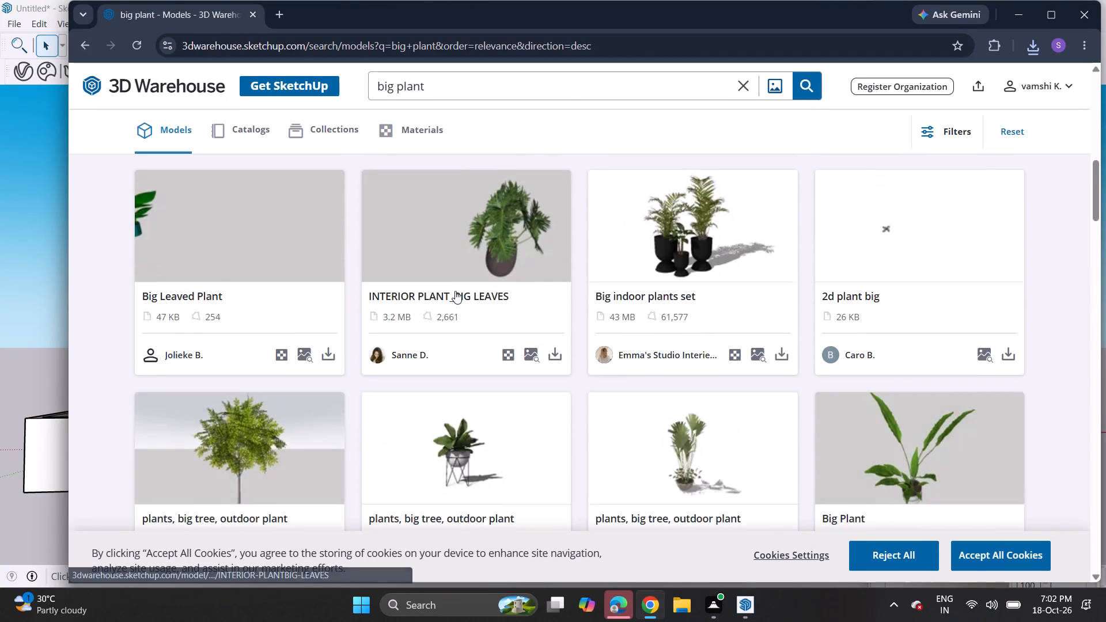
pyautogui.scroll(-1, 456, 287)
pyautogui.click(1010, 428)
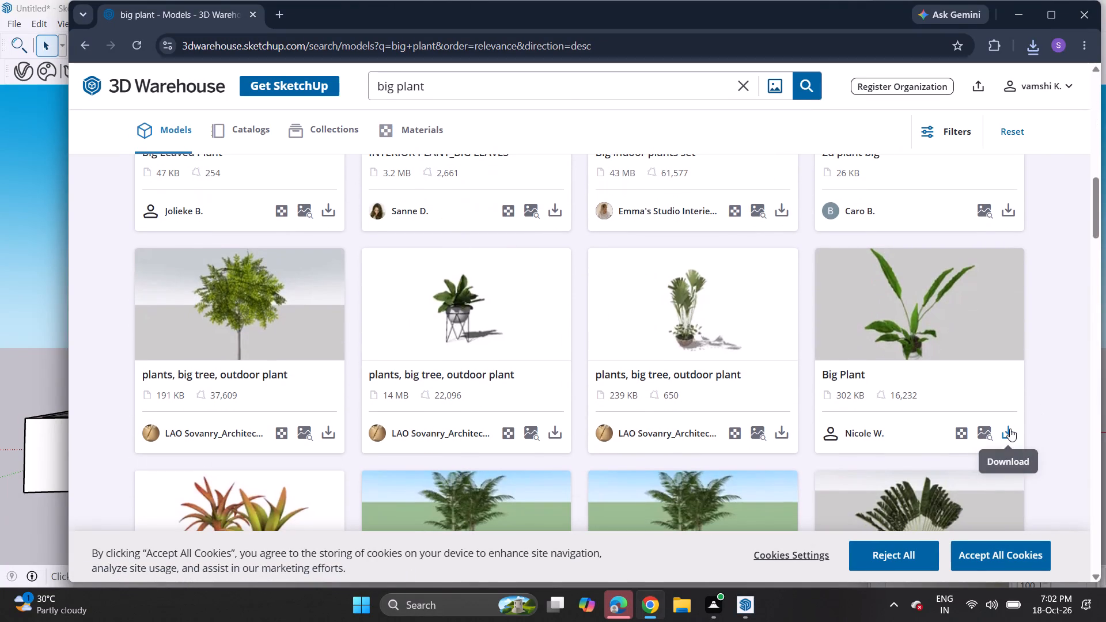
pyautogui.click(974, 462)
# Download the 898 KB palm model named "plants, big tree, outdoor plant" as a SketchUp file.
pyautogui.scroll(-4, 870, 399)
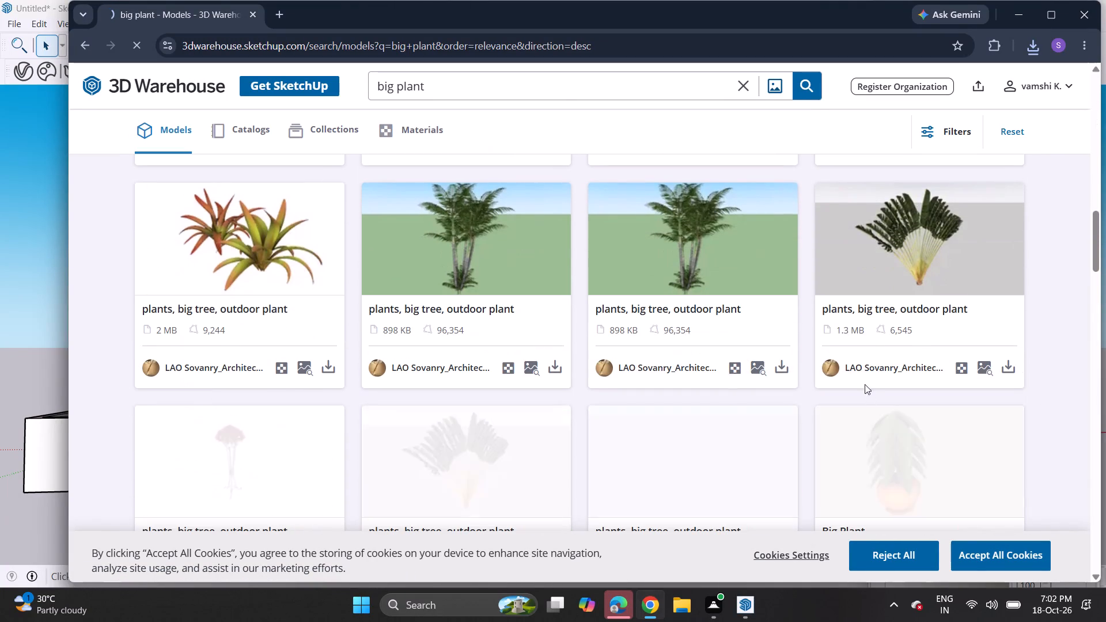
pyautogui.click(554, 361)
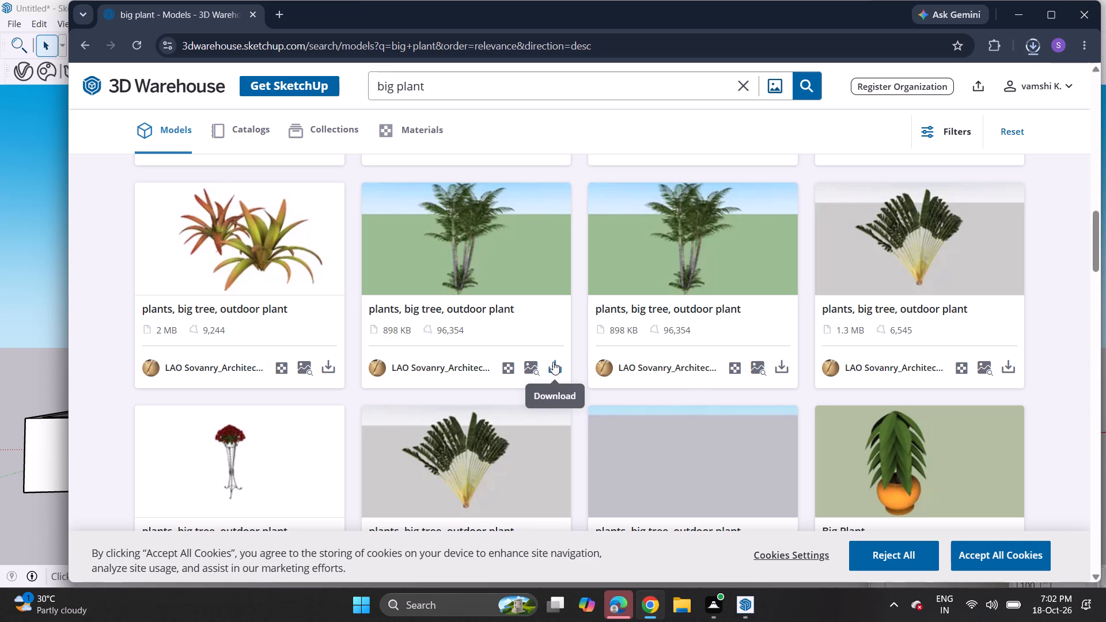
pyautogui.click(574, 411)
# Download the 2 MB red and green bromeliad model named "plants, big tree, outdoor plant" as a SketchUp file.
pyautogui.scroll(-3, 584, 365)
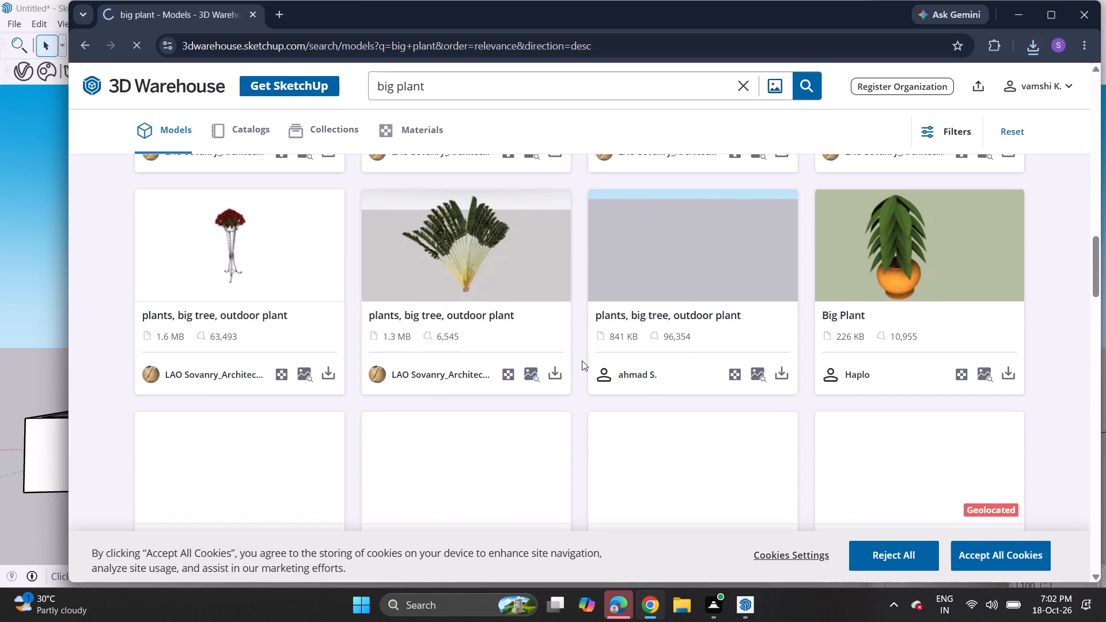
pyautogui.scroll(3, 557, 331)
pyautogui.click(331, 363)
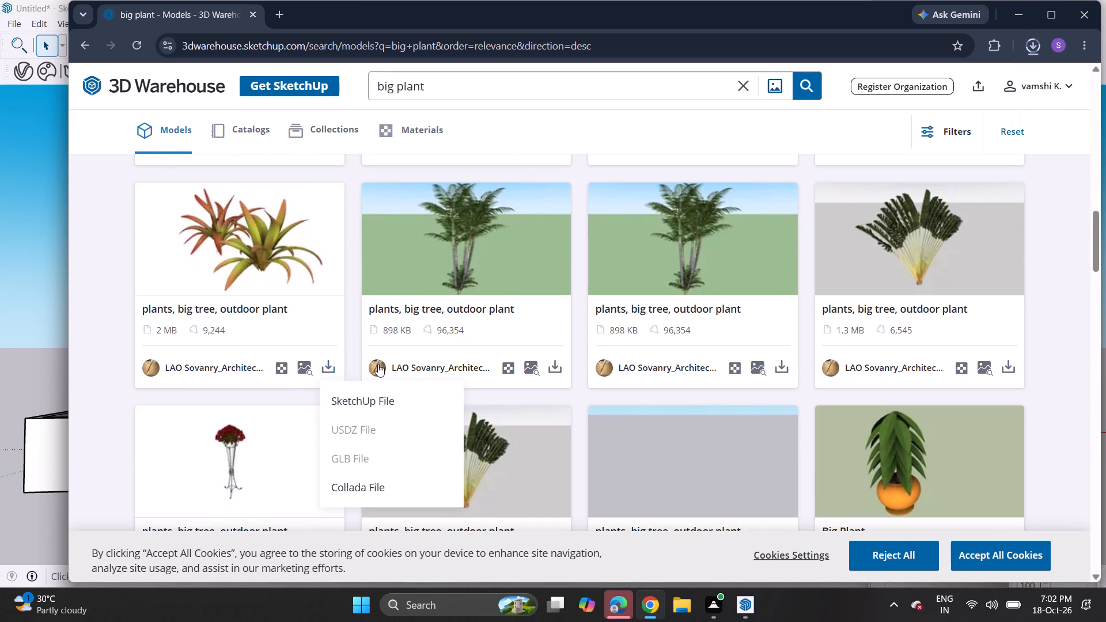
pyautogui.click(381, 396)
# Search the 3D Warehouse models for "big leaf plant" and check the results.
pyautogui.scroll(-9, 444, 340)
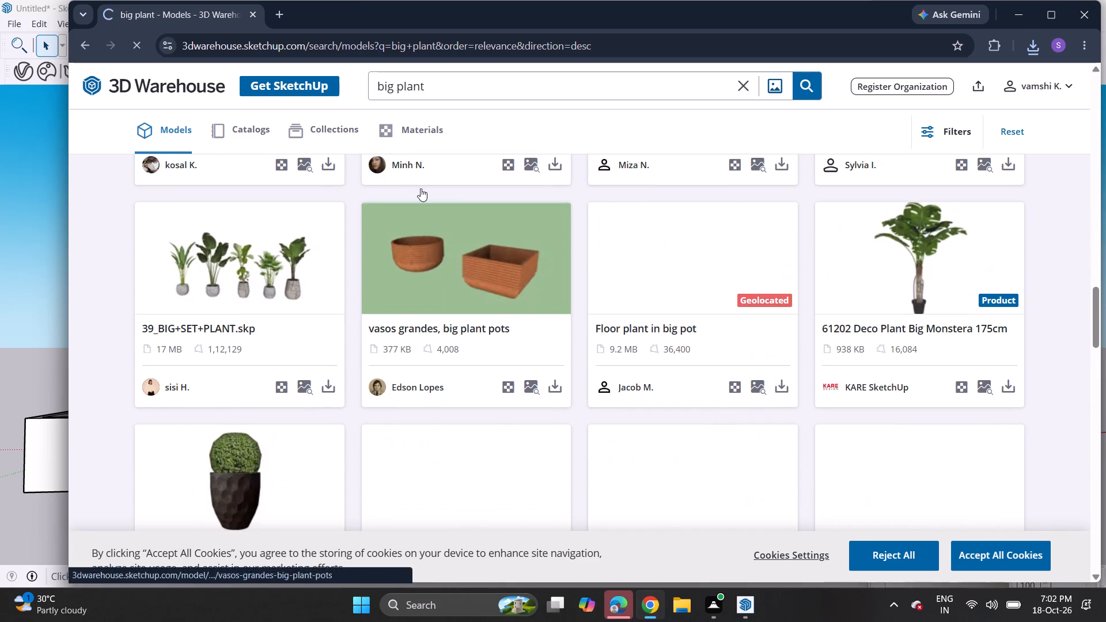
pyautogui.click(394, 86)
pyautogui.write('lea')
pyautogui.press('f')
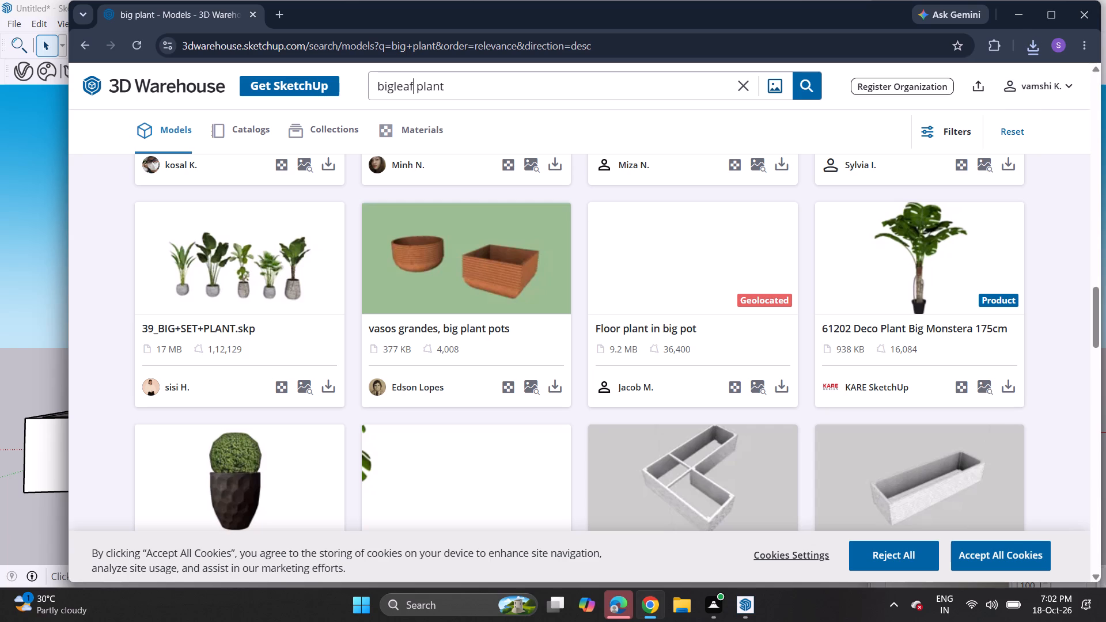
pyautogui.press('Left')
pyautogui.press('Left')
pyautogui.press('Left')
pyautogui.press('Left')
pyautogui.press('space')
pyautogui.press('Return')
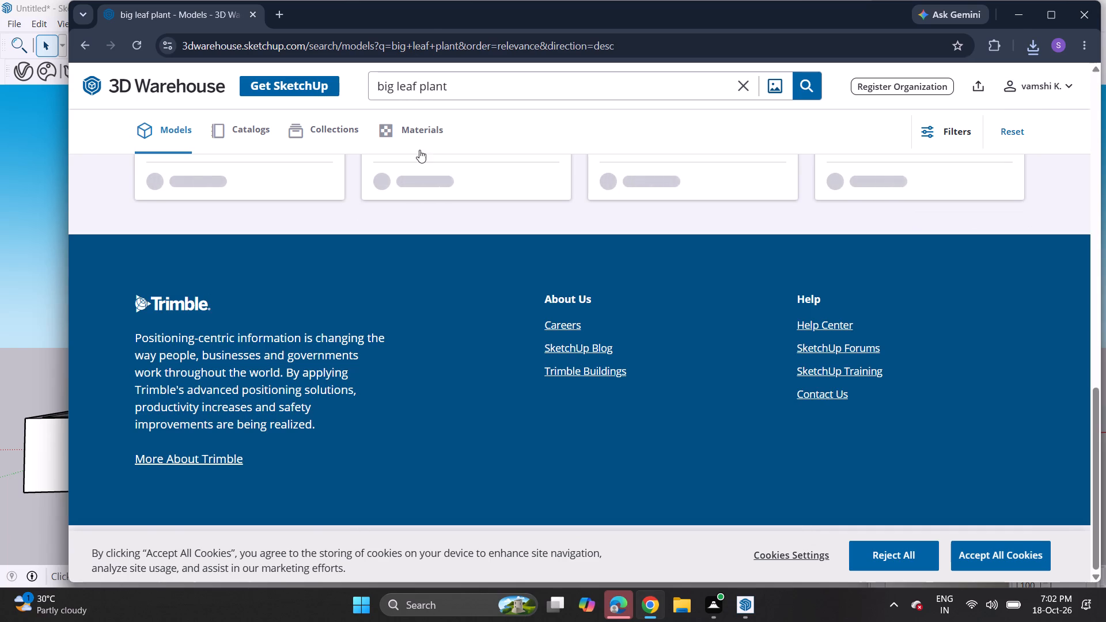
pyautogui.scroll(2, 514, 208)
pyautogui.scroll(6, 394, 285)
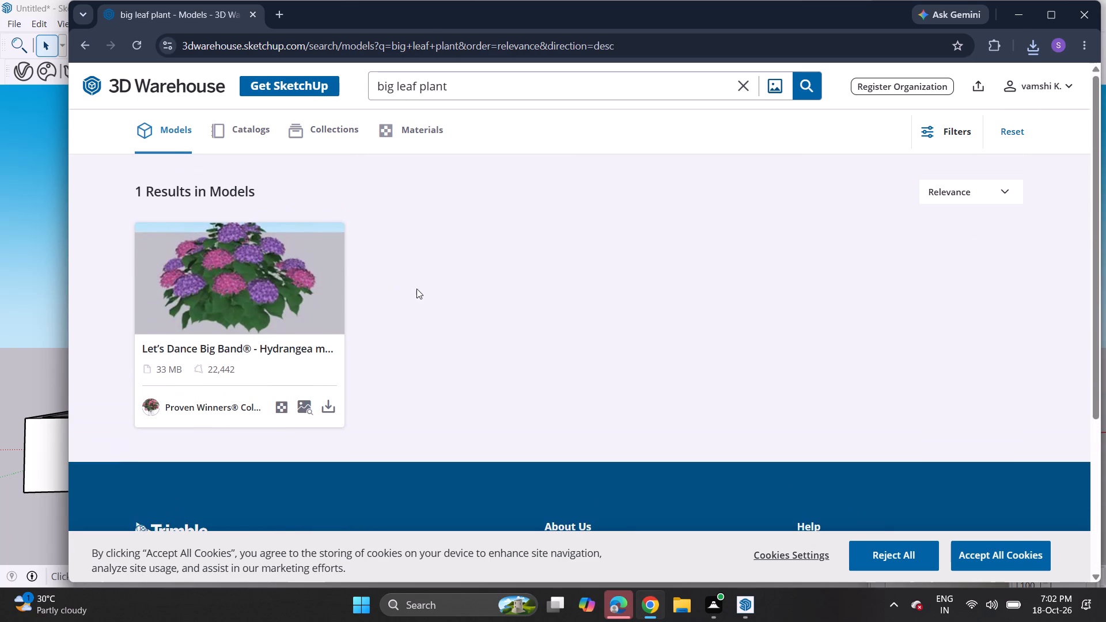
pyautogui.scroll(2, 416, 289)
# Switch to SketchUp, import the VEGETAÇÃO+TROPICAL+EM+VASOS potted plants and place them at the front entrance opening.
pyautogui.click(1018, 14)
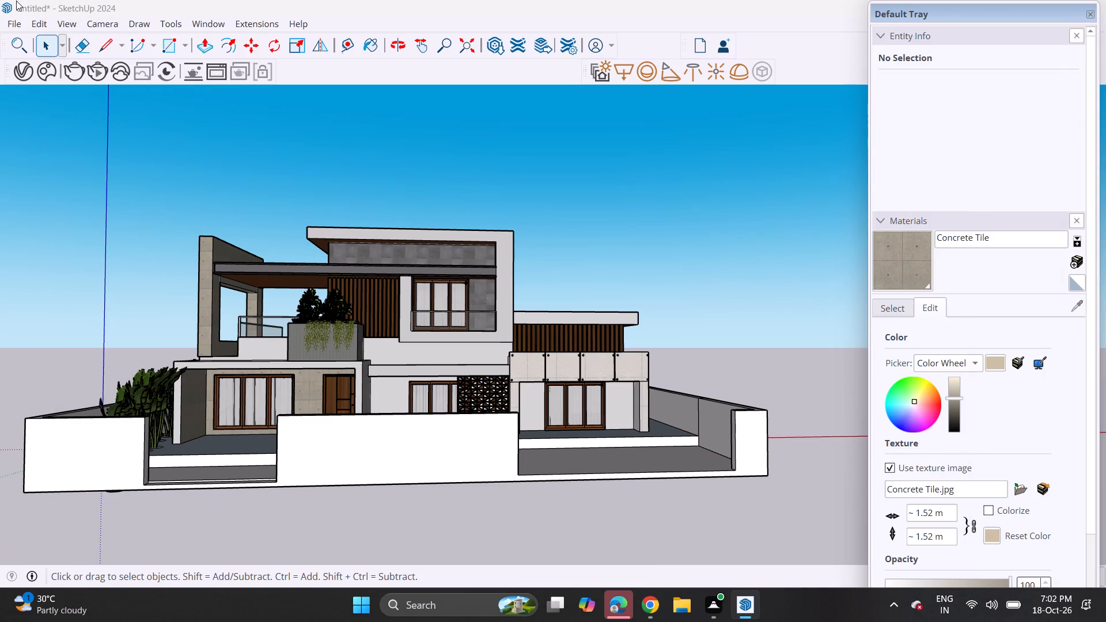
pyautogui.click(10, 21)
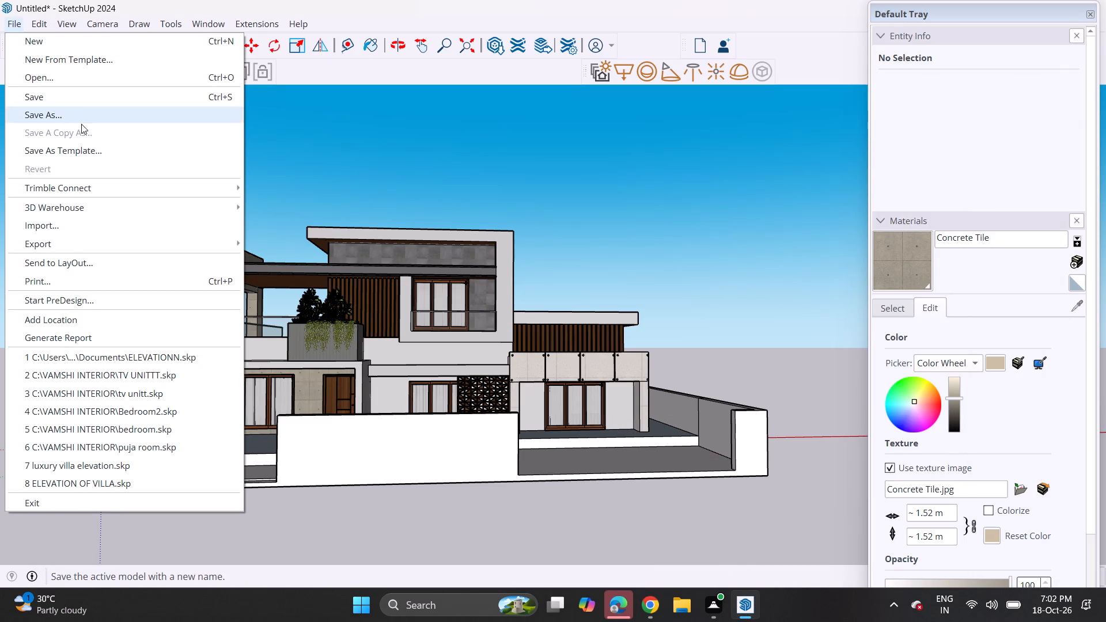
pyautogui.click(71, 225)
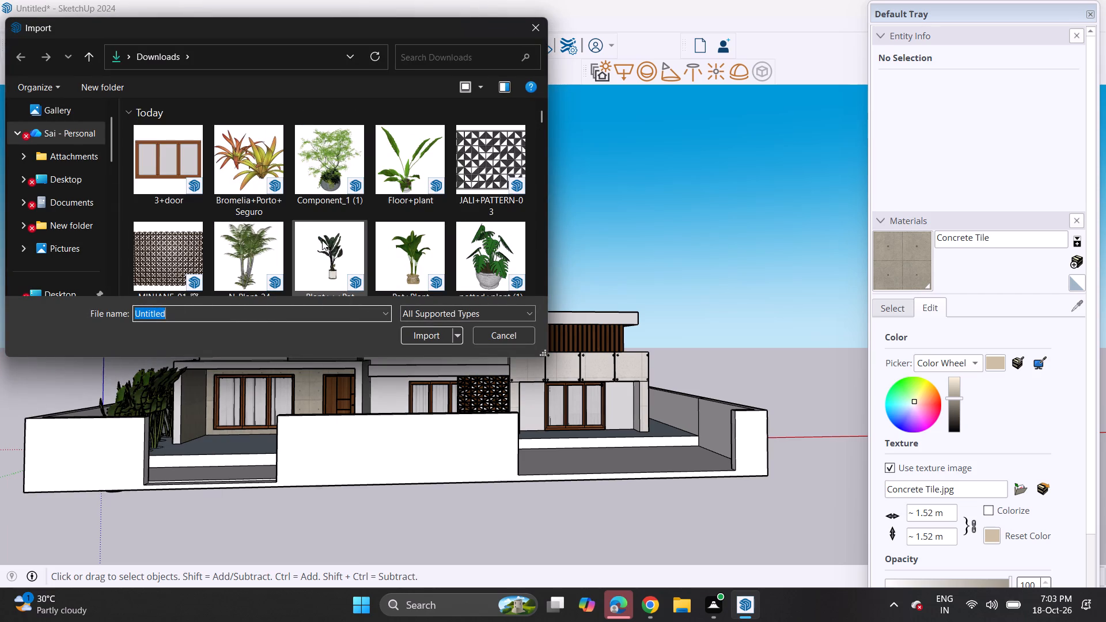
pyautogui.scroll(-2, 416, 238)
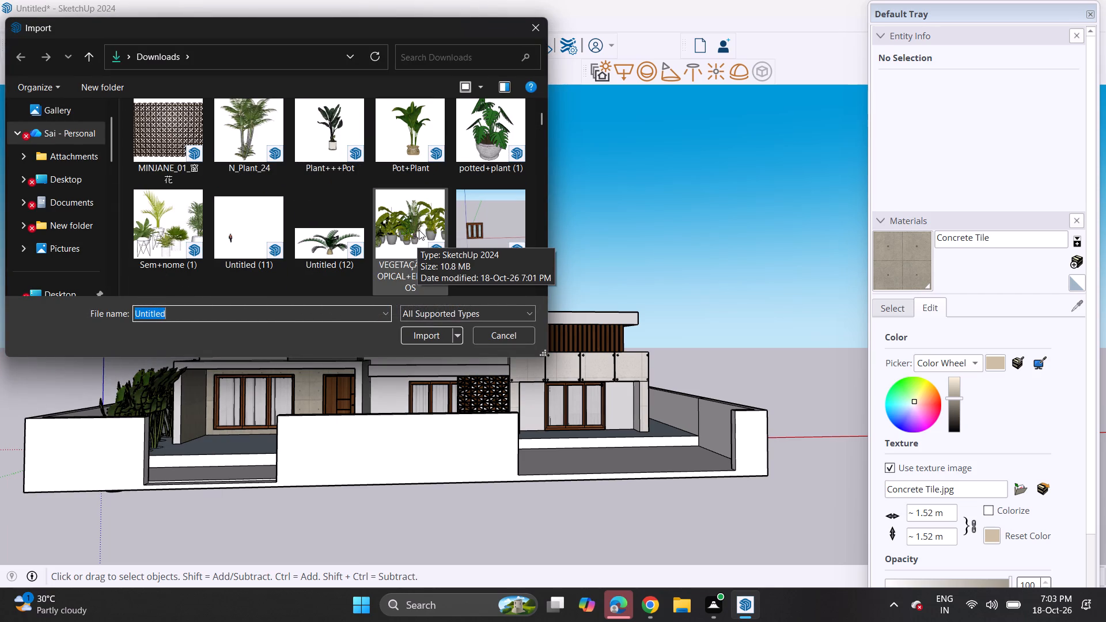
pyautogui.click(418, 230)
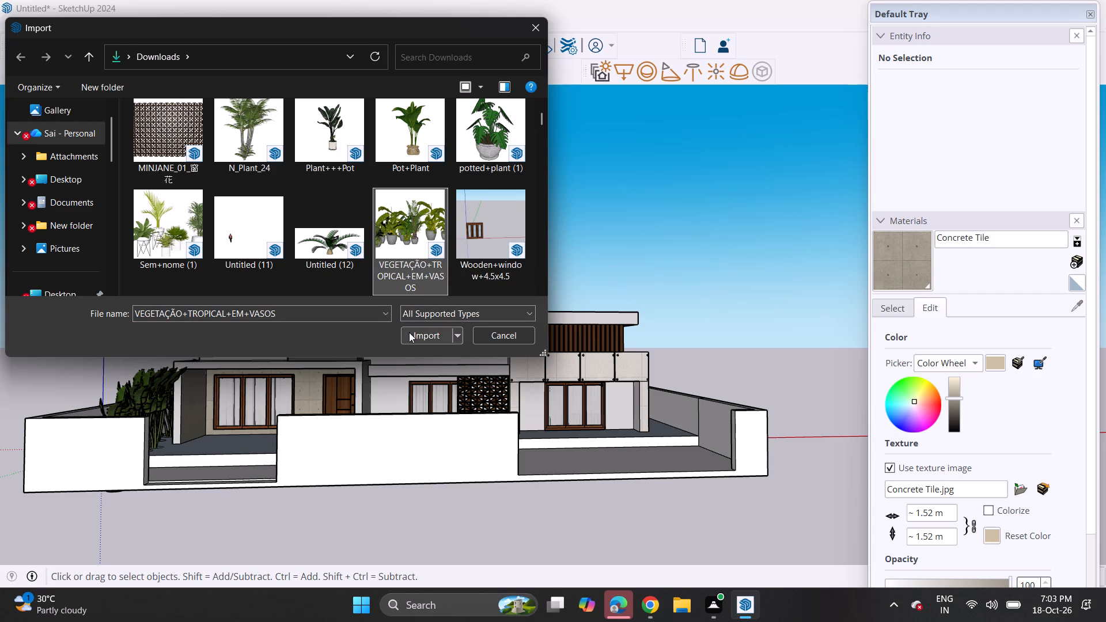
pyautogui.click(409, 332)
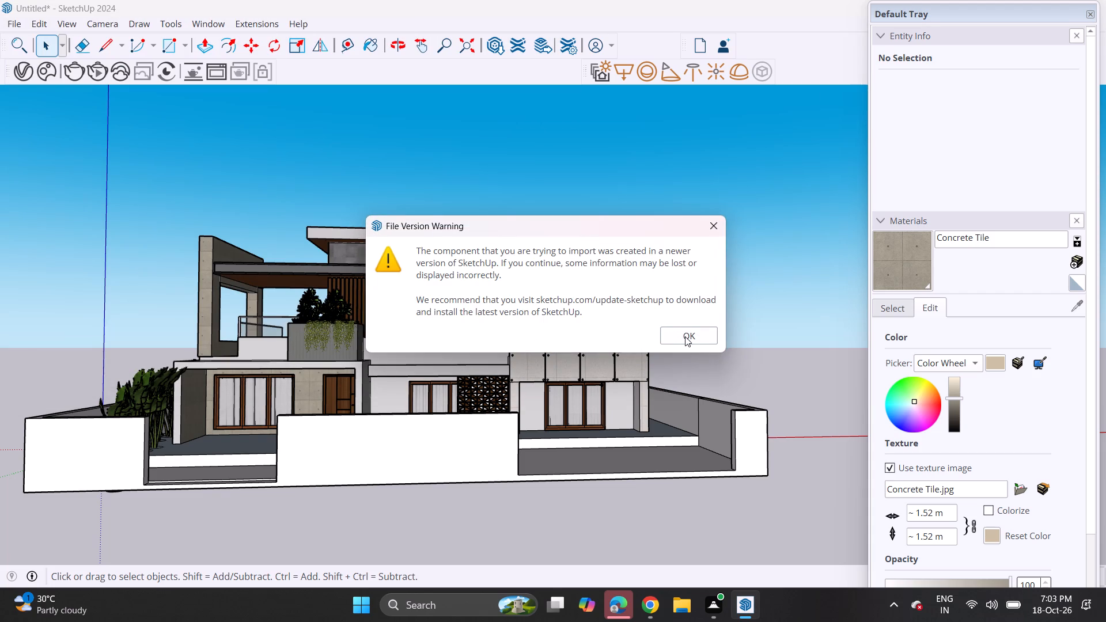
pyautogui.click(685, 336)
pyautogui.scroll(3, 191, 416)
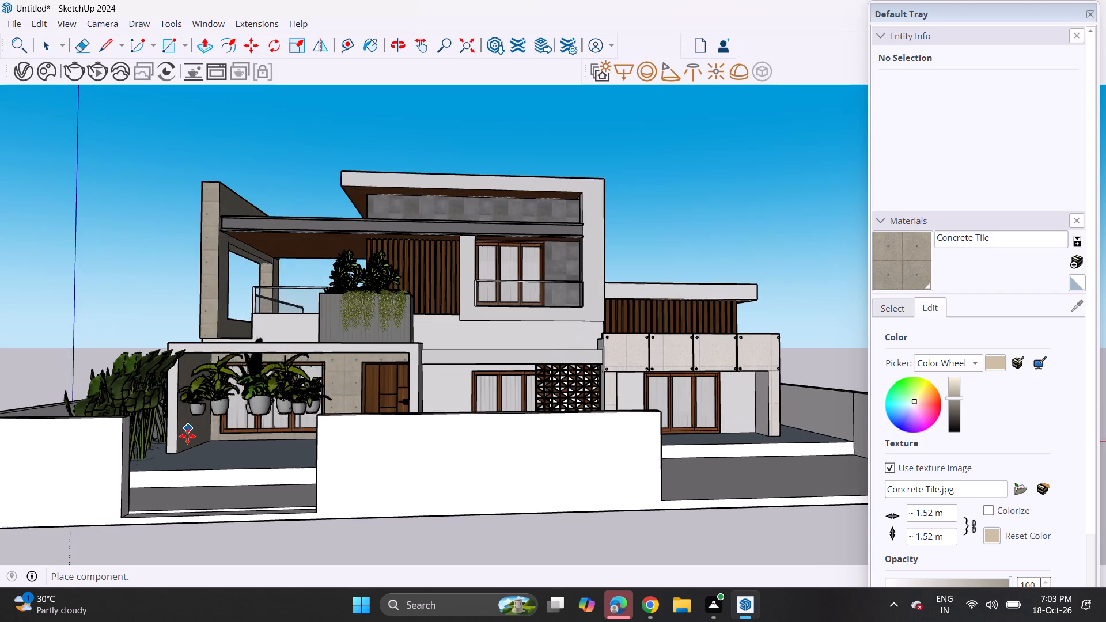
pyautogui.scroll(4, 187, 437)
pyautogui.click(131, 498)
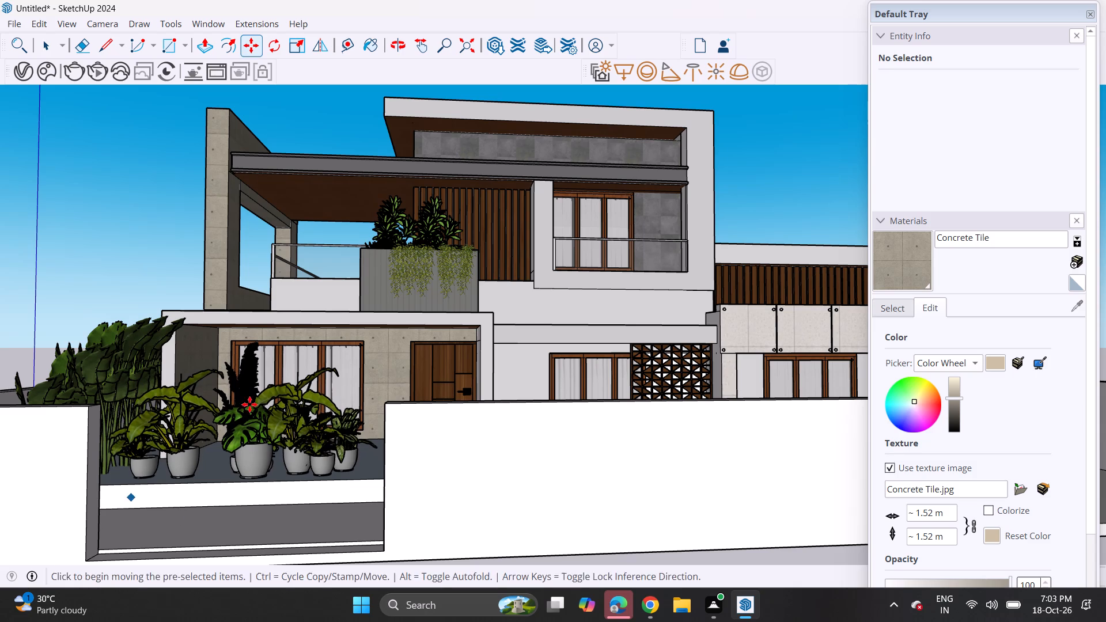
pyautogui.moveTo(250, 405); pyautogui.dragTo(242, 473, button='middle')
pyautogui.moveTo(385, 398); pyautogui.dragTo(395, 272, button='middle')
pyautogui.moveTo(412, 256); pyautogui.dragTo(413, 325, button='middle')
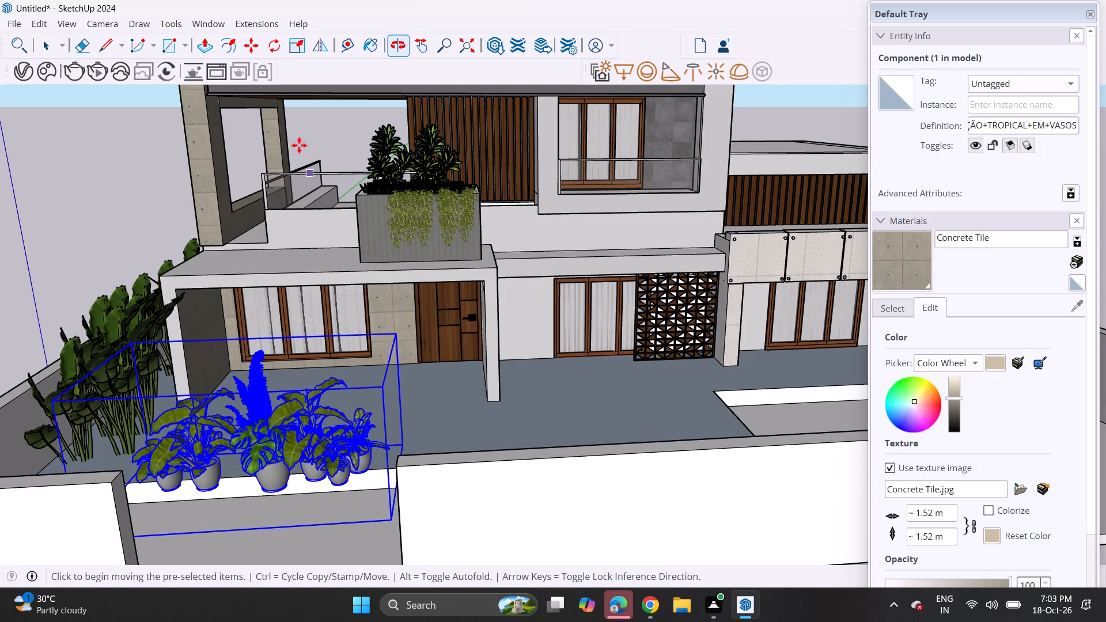
# Push the grey front yard floor face slightly downward with Push/Pull.
pyautogui.click(201, 48)
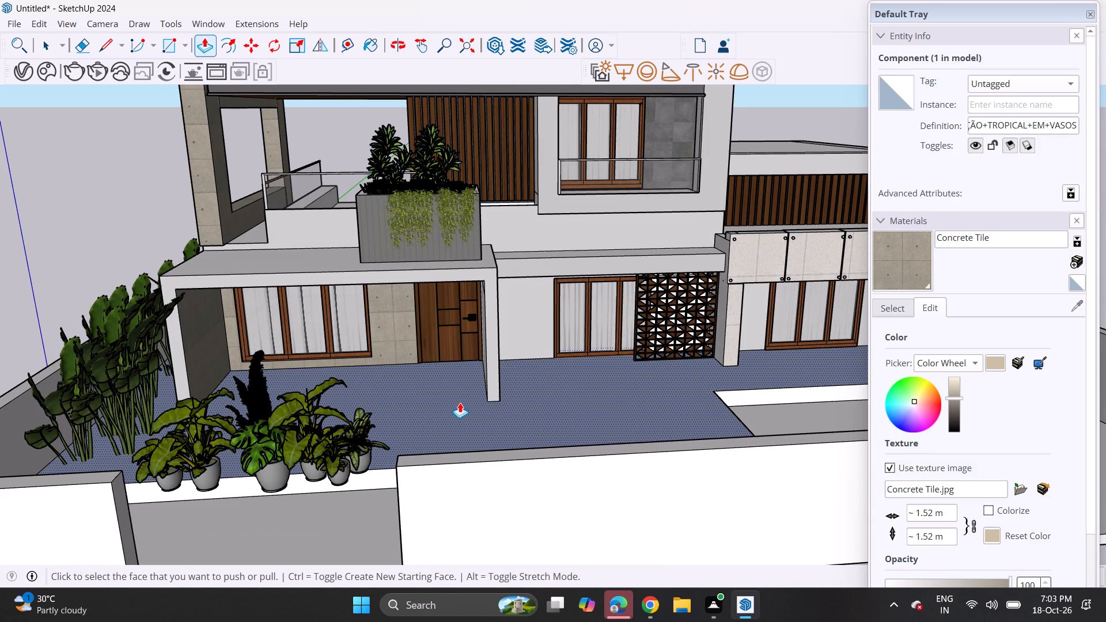
pyautogui.click(460, 403)
pyautogui.click(457, 408)
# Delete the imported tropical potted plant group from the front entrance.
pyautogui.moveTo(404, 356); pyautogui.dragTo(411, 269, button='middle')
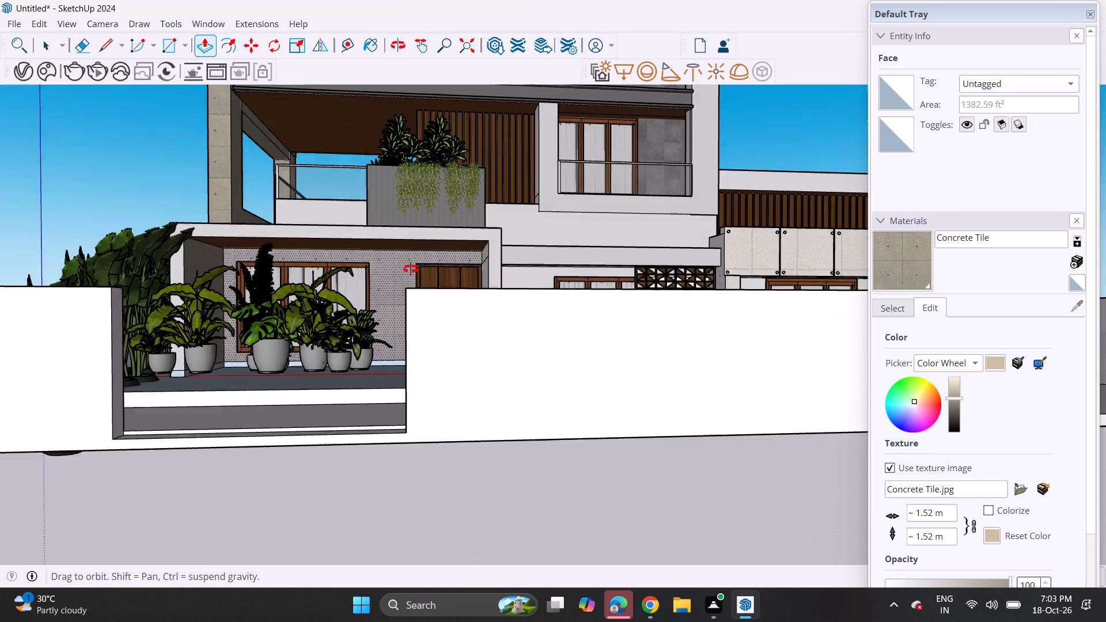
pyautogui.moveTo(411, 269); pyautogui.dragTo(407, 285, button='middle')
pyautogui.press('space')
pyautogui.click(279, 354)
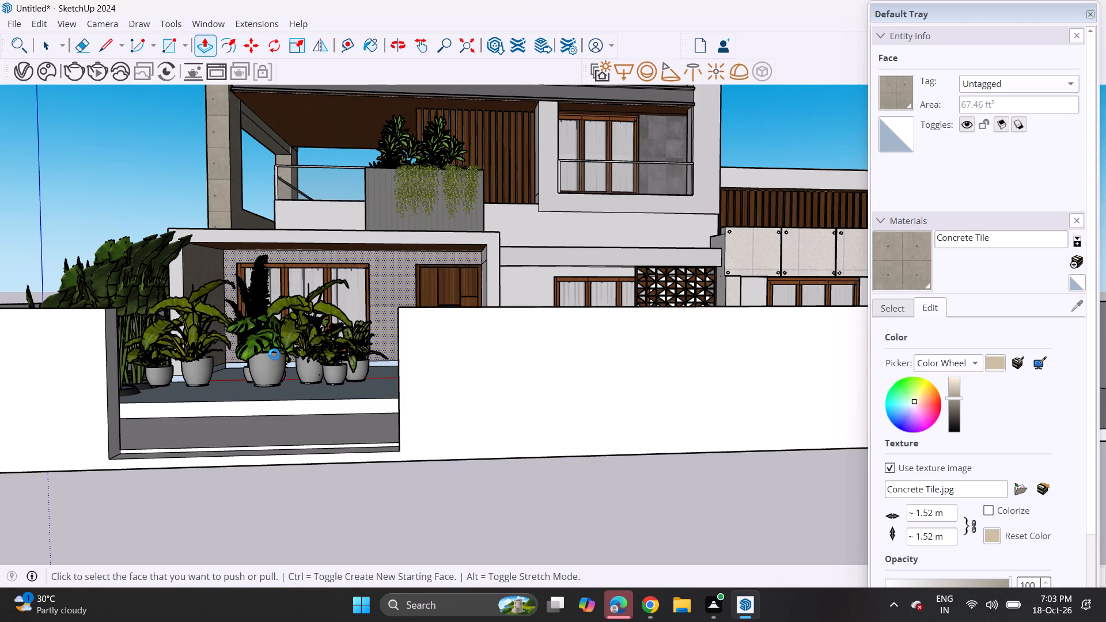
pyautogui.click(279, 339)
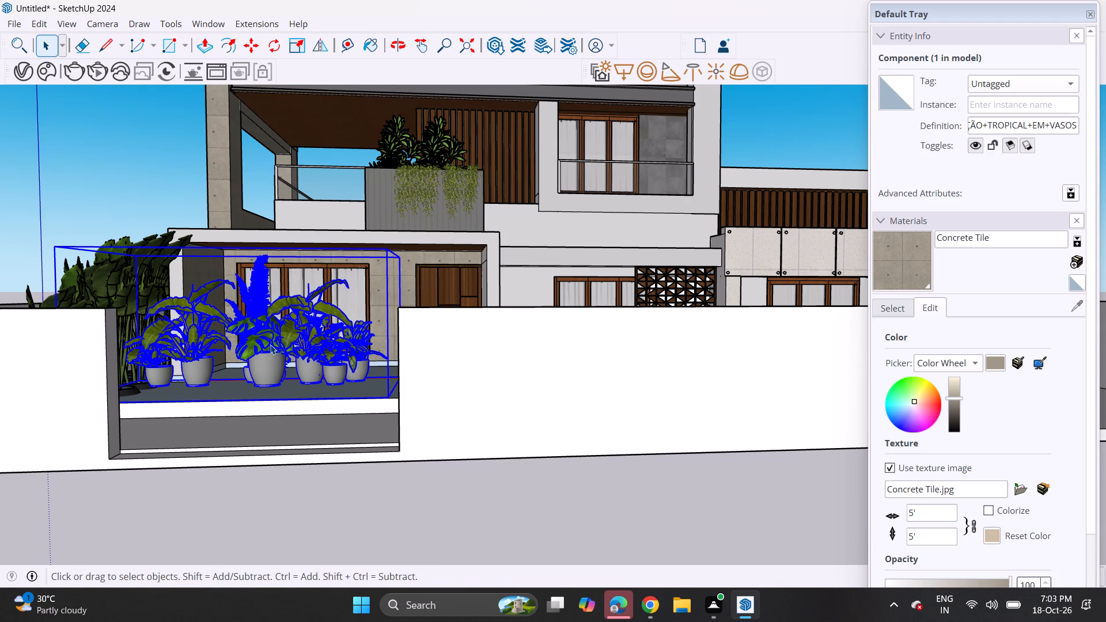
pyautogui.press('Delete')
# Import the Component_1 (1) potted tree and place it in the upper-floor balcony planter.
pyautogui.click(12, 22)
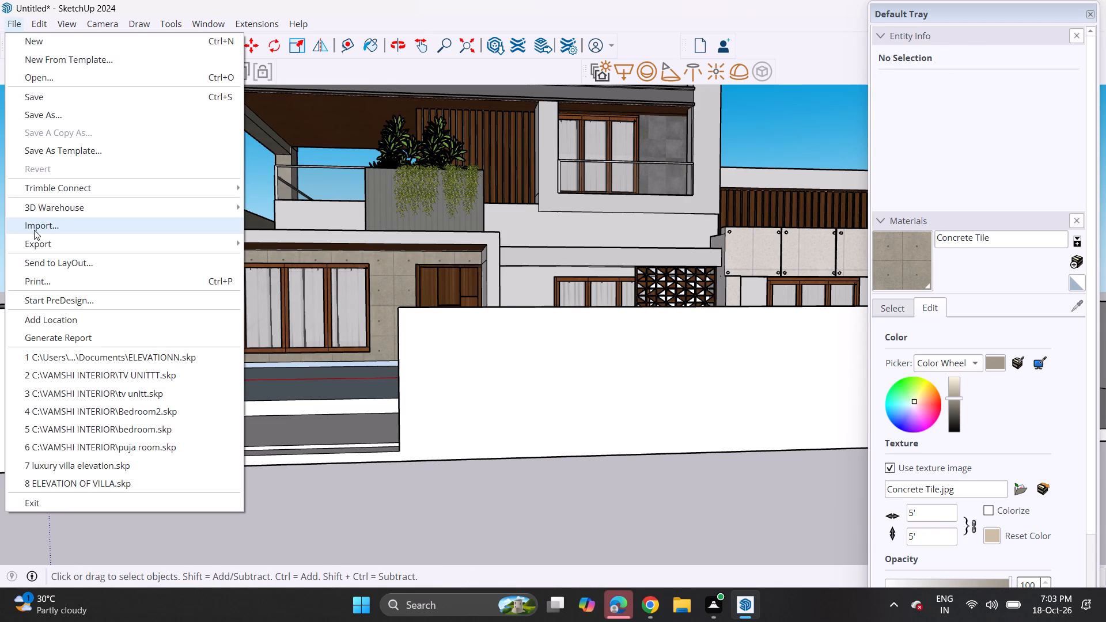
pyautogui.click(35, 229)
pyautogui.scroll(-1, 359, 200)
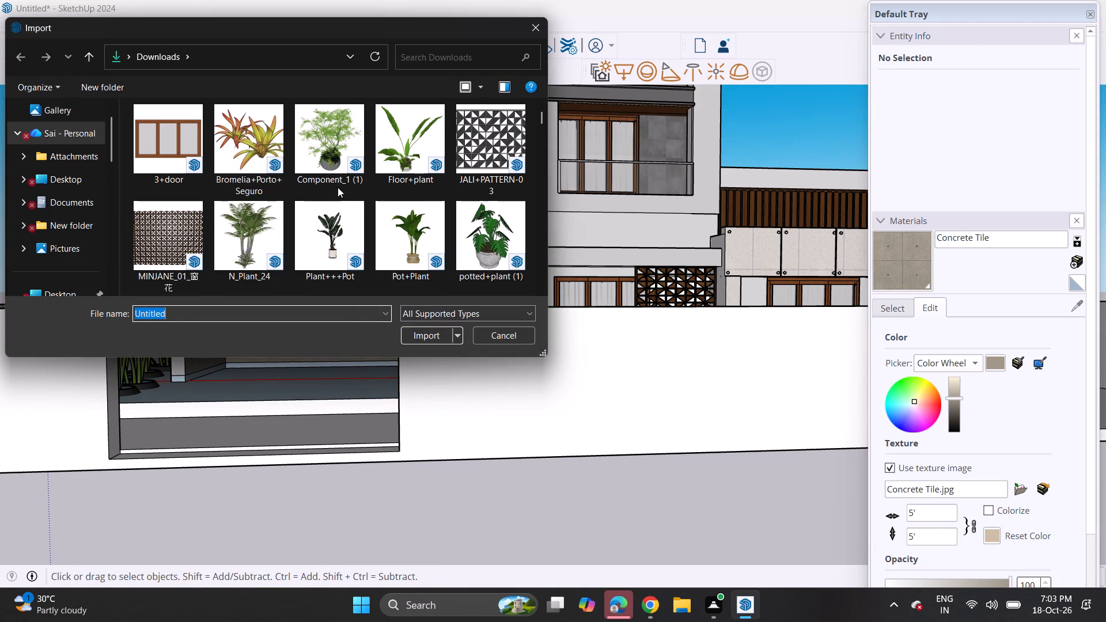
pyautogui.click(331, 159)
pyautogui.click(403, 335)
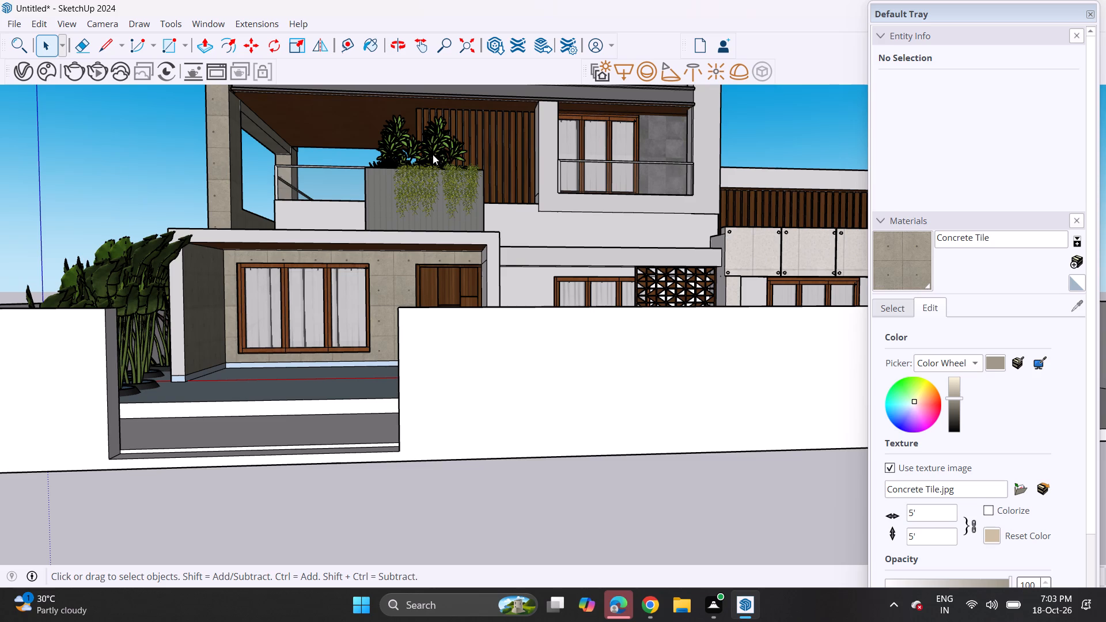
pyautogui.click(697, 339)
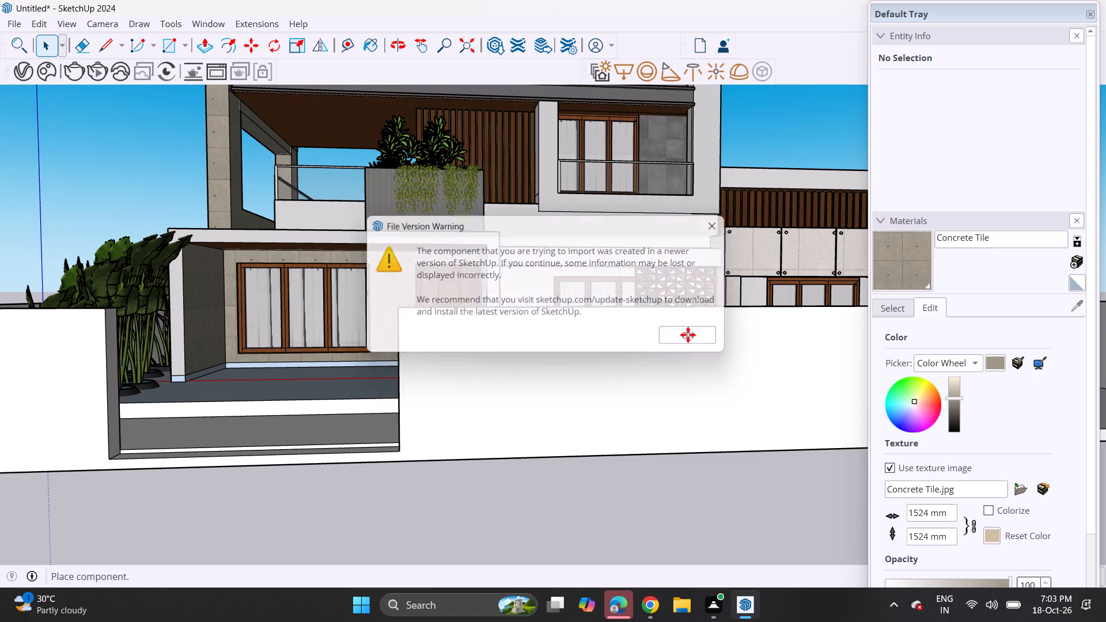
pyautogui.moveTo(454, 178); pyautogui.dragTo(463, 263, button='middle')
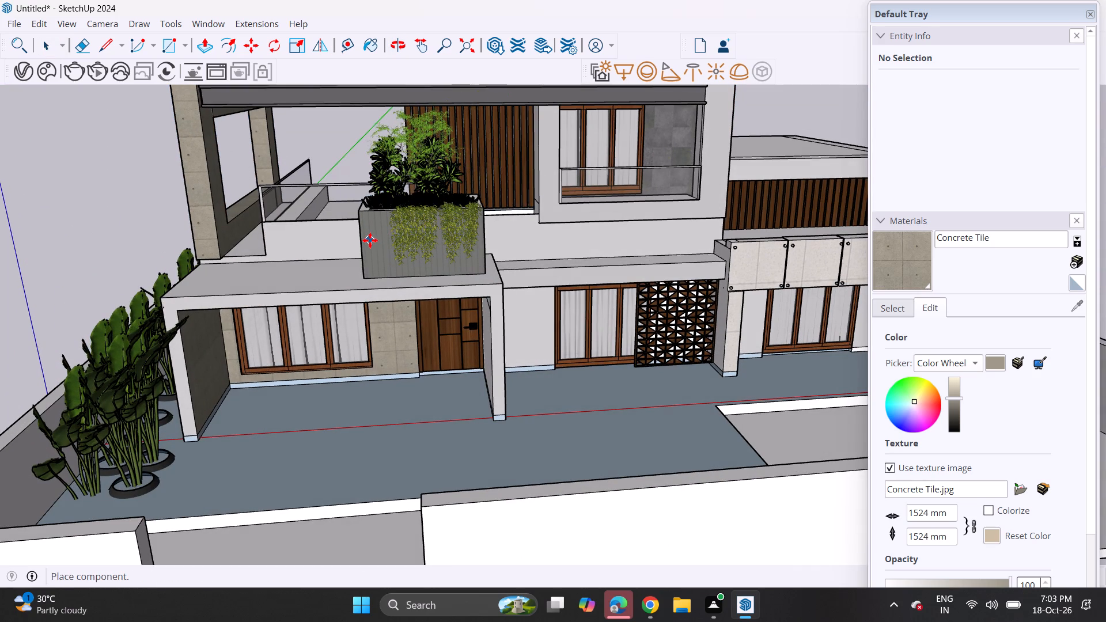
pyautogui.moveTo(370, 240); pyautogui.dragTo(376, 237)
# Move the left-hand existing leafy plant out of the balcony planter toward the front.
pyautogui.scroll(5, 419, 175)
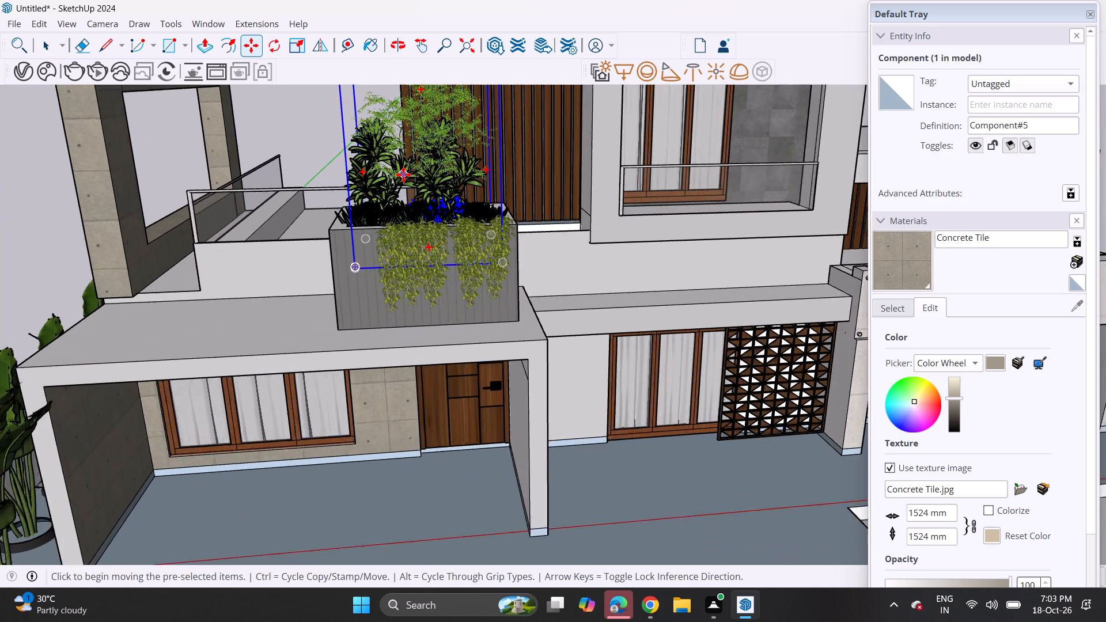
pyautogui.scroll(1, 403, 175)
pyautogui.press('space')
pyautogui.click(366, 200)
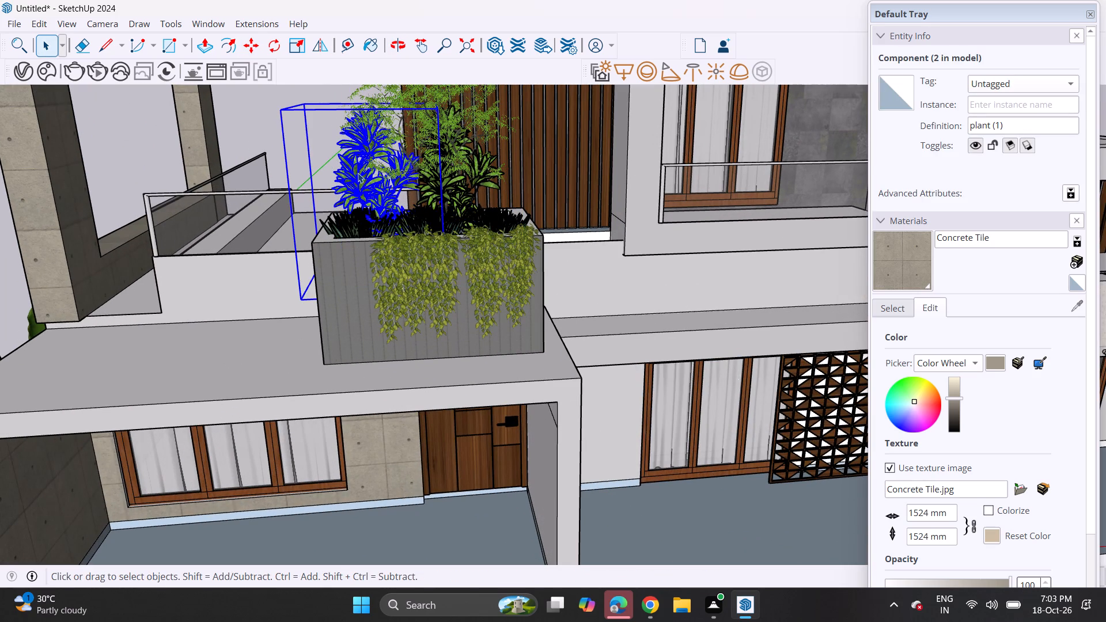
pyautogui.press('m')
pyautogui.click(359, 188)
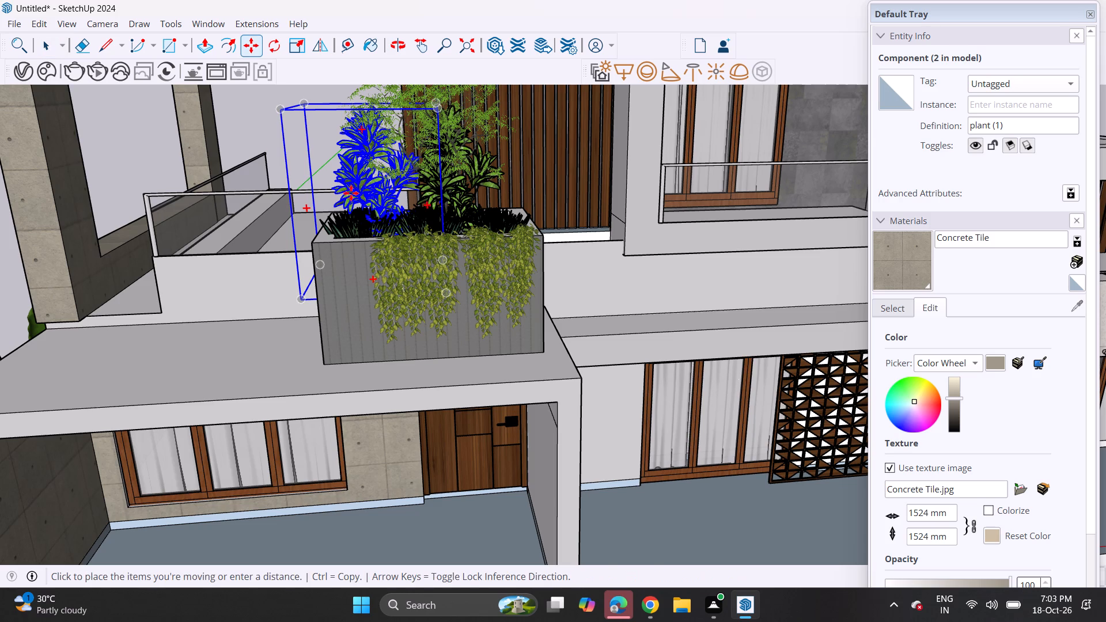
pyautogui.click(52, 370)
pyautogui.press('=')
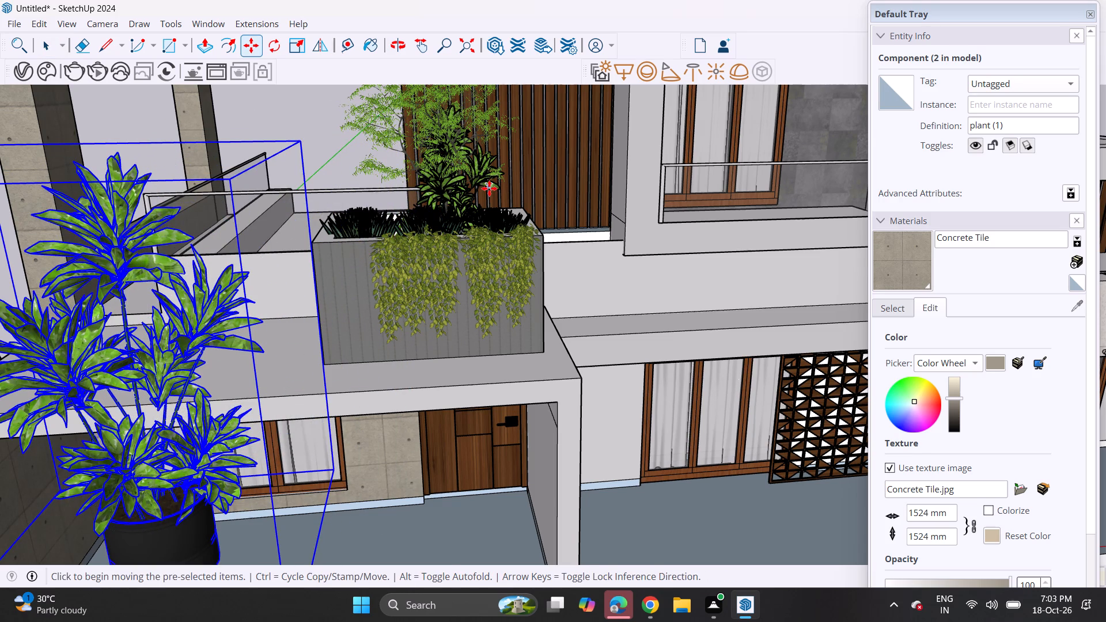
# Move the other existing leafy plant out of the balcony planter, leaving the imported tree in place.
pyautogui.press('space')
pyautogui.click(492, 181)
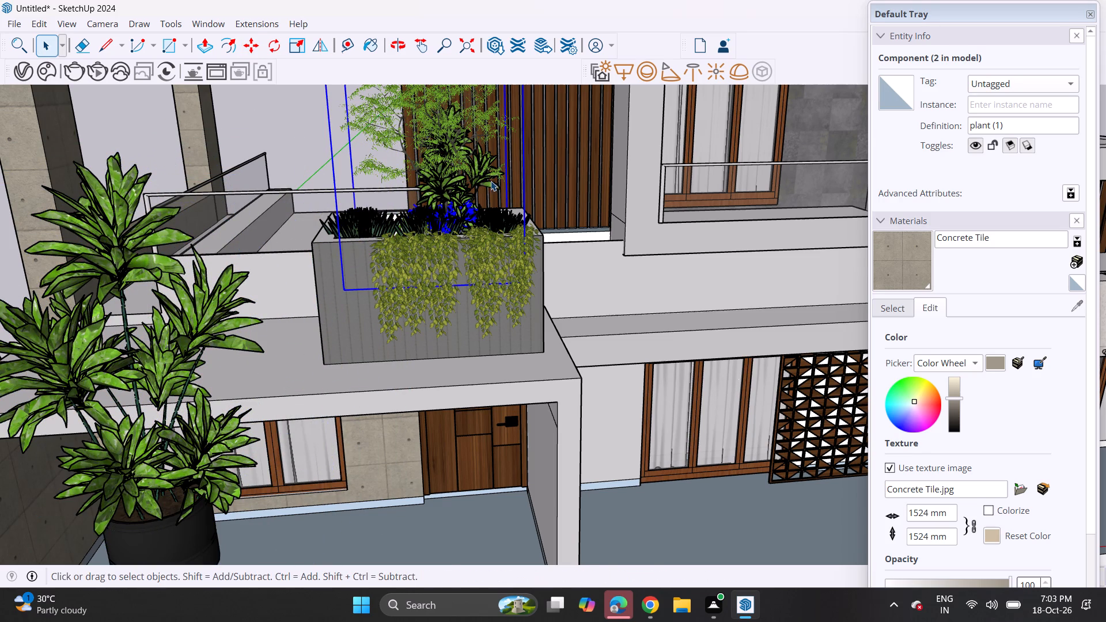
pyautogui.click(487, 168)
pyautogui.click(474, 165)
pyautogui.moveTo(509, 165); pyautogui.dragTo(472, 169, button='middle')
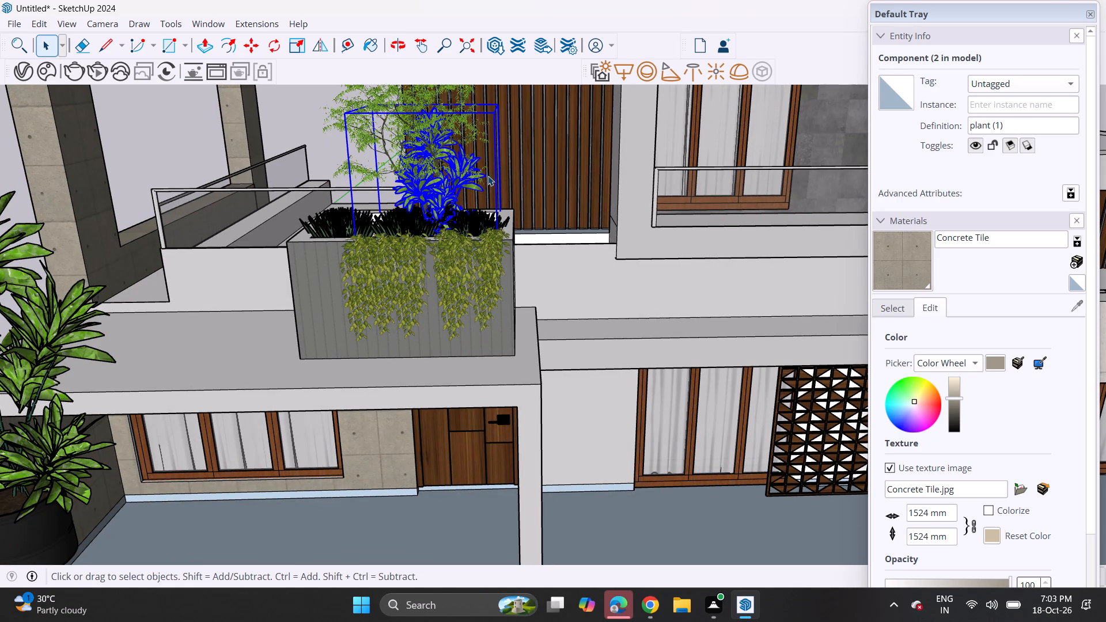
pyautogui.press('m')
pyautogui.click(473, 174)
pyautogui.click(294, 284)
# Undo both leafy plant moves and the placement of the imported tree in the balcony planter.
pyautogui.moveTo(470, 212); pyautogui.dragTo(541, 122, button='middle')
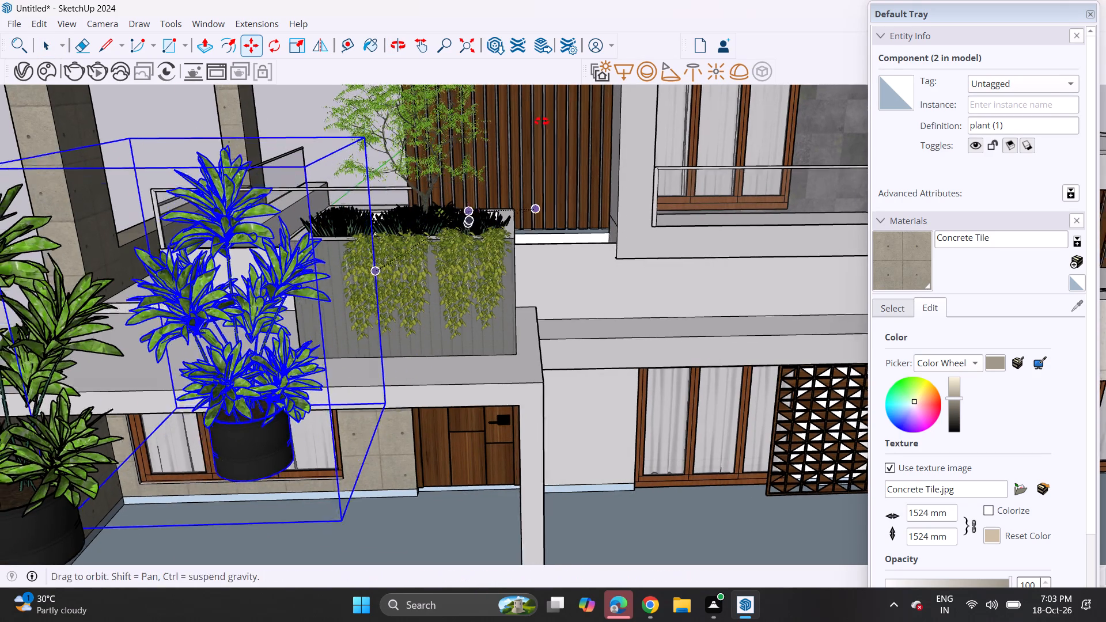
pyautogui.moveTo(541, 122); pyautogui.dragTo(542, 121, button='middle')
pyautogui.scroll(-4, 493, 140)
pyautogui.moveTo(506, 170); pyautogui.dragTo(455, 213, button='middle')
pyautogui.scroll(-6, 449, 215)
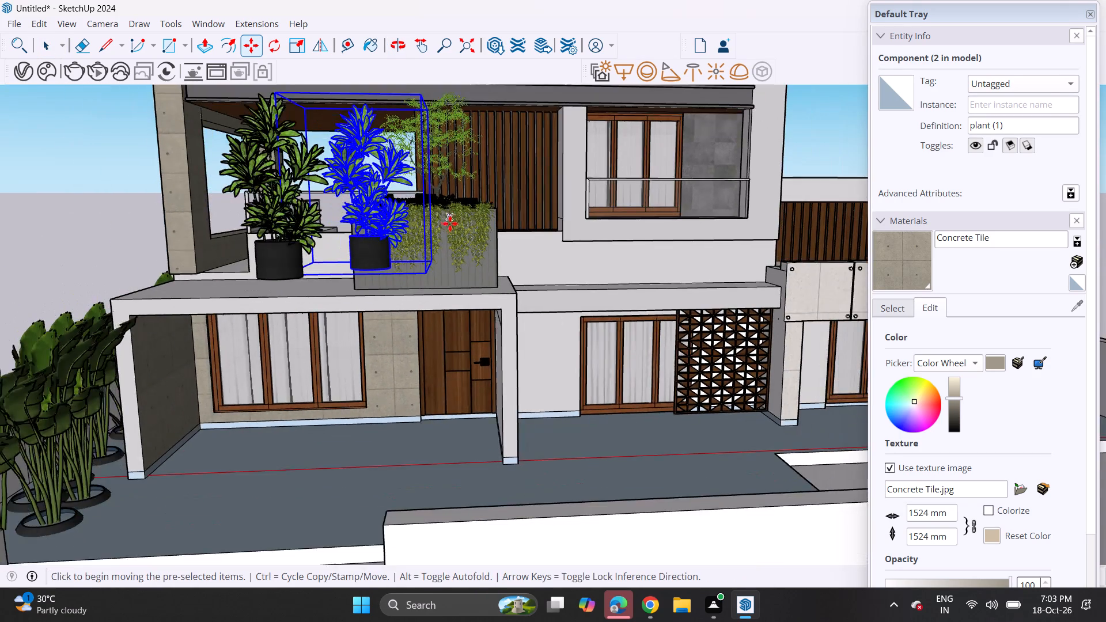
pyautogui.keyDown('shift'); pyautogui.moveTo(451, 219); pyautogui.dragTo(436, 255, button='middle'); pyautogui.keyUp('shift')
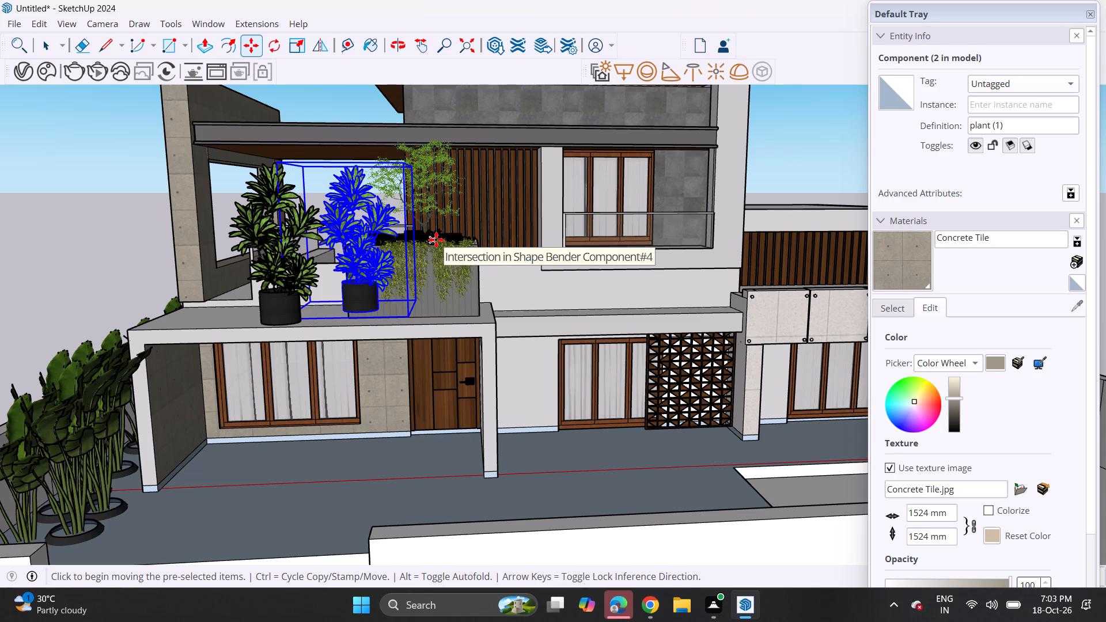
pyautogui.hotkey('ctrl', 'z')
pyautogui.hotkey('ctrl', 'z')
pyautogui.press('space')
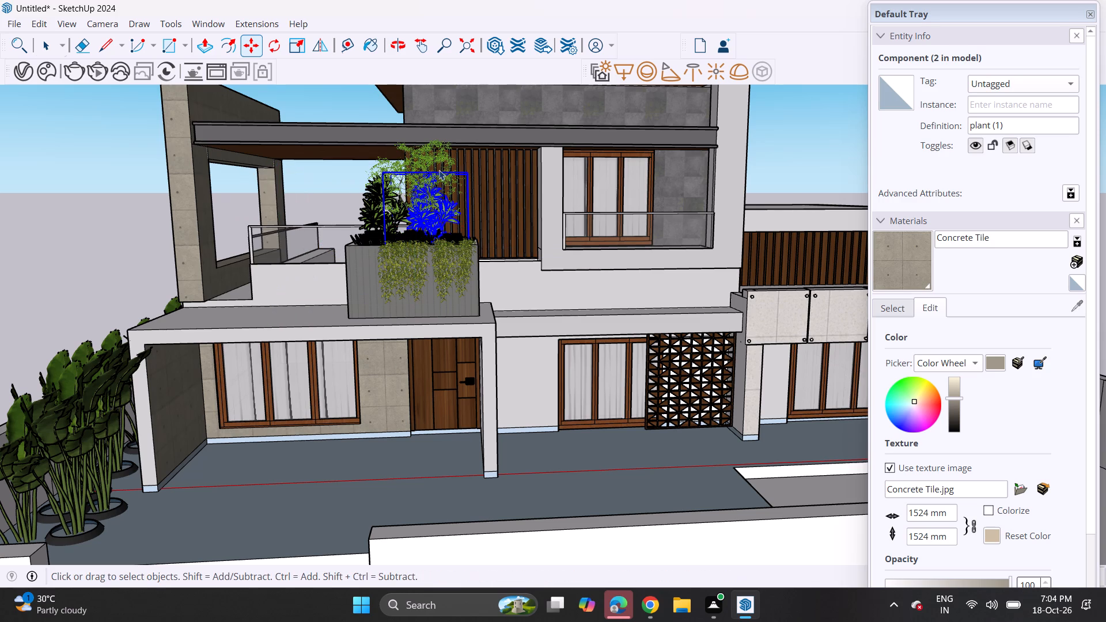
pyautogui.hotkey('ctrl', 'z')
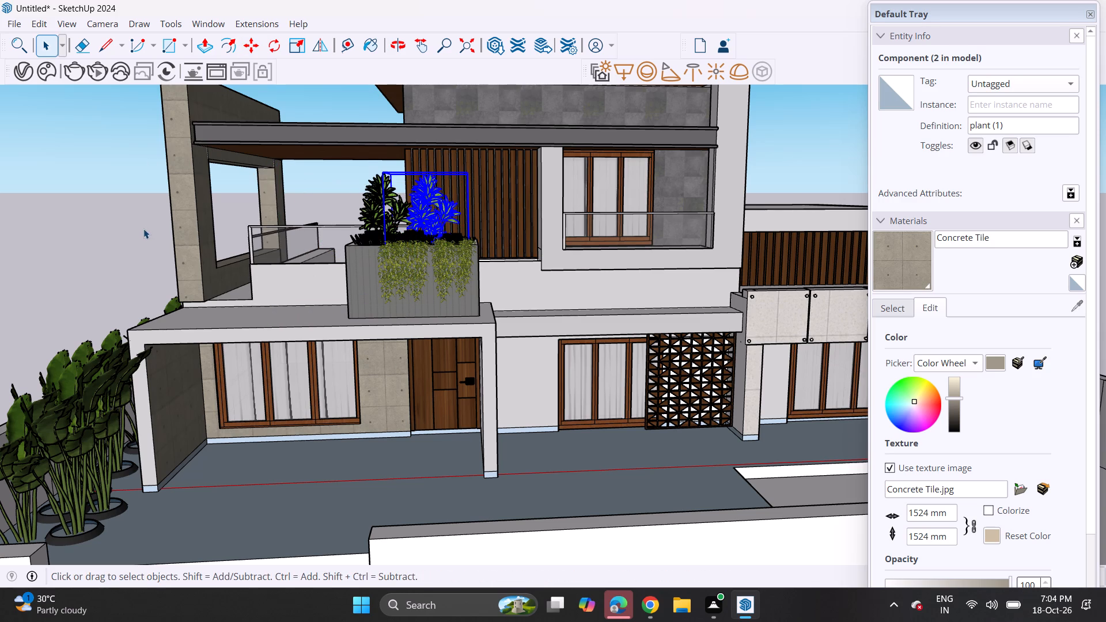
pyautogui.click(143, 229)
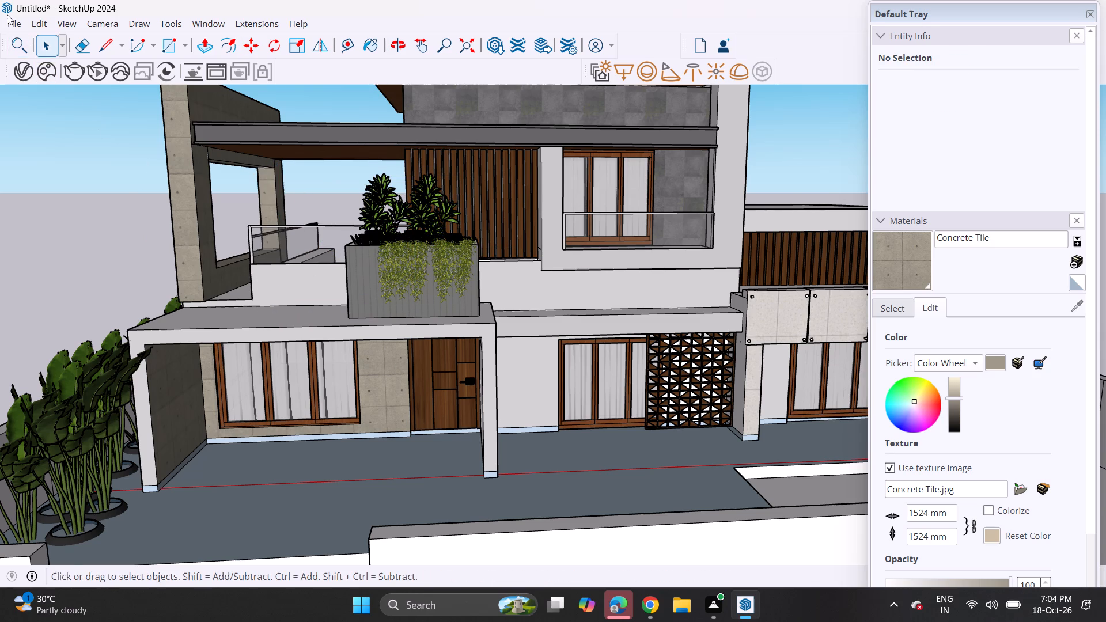
# Import the Sem+nome (1) group of potted plants and place it in the front yard beside the entrance porch.
pyautogui.click(7, 14)
pyautogui.click(12, 23)
pyautogui.click(59, 230)
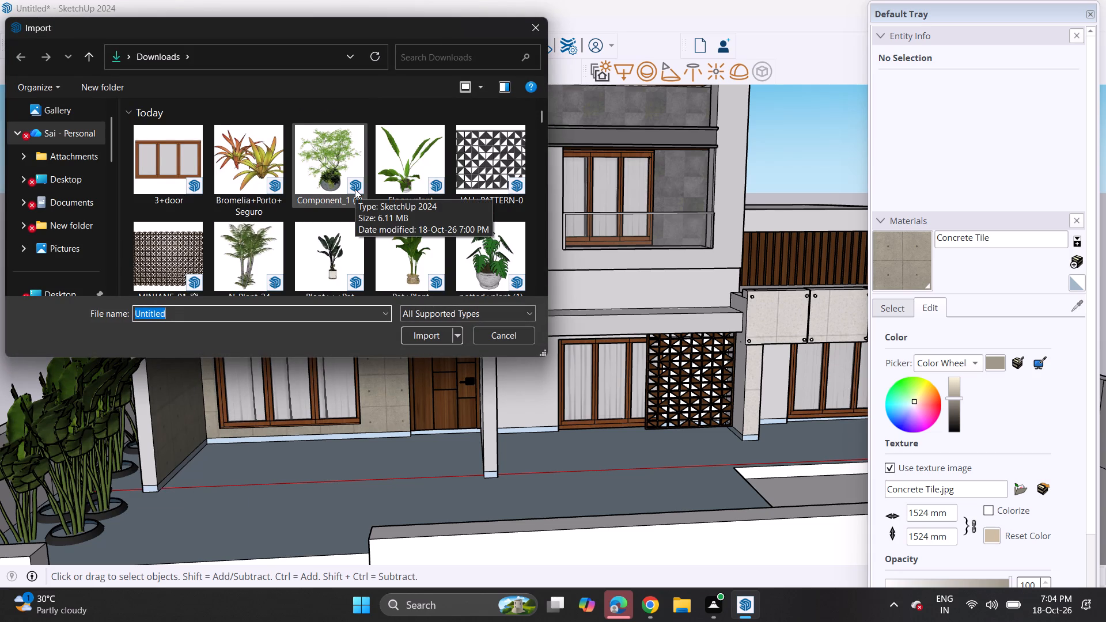
pyautogui.scroll(-2, 355, 189)
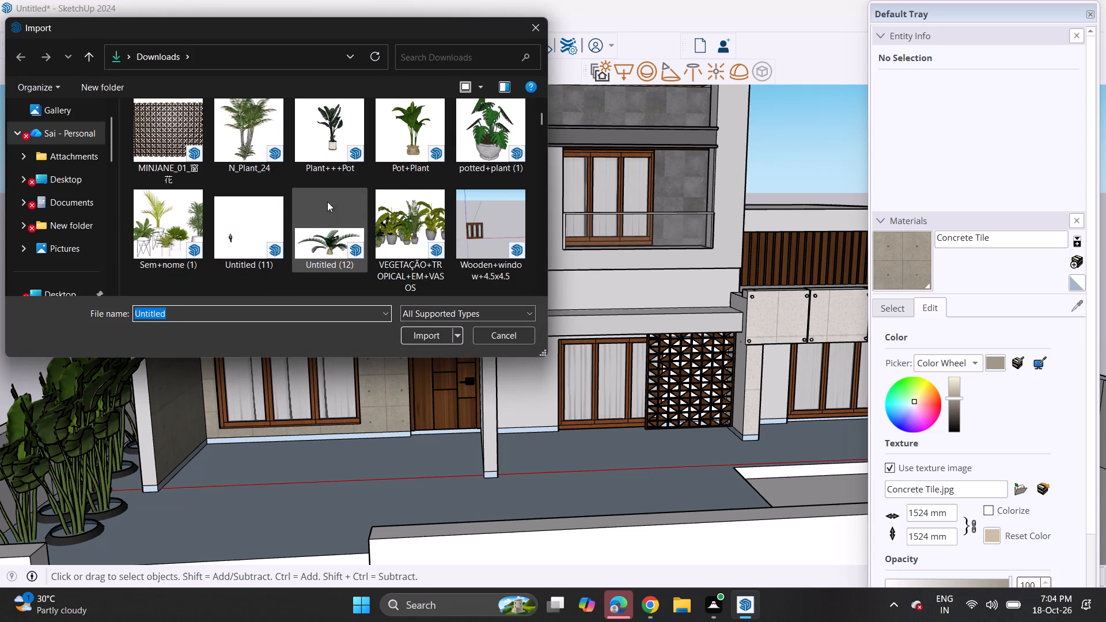
pyautogui.click(169, 218)
pyautogui.scroll(-1, 321, 219)
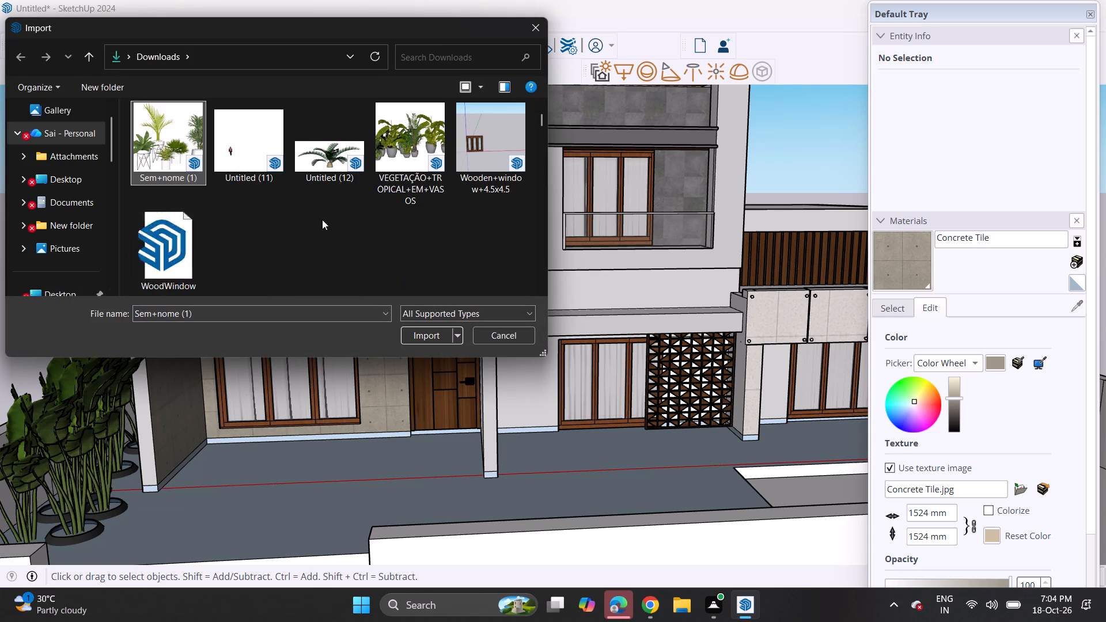
pyautogui.click(422, 340)
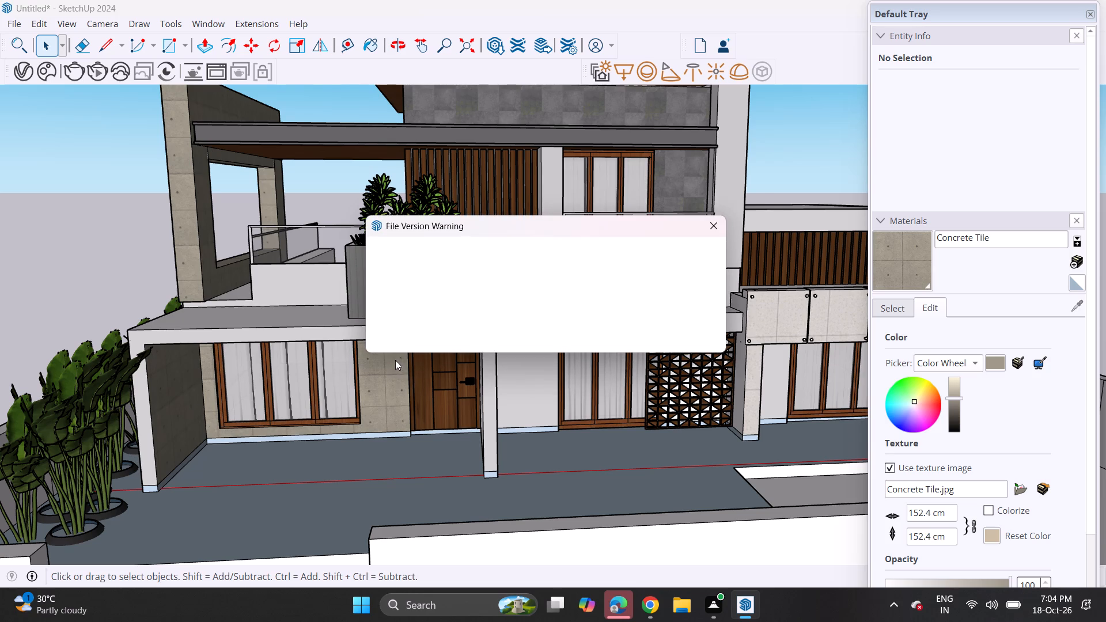
pyautogui.click(693, 339)
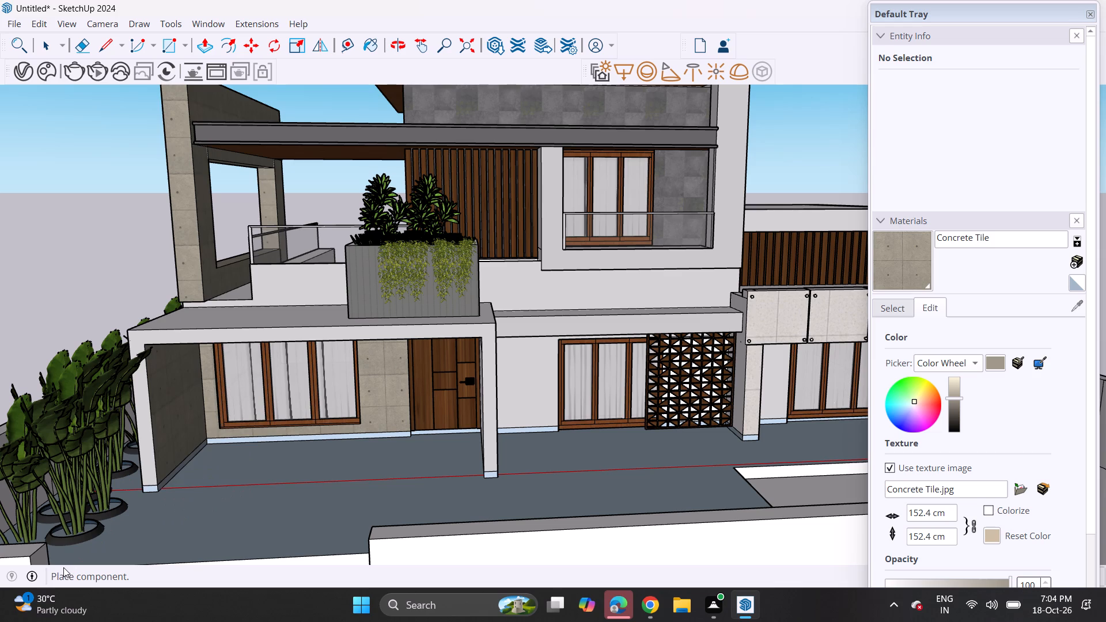
pyautogui.click(91, 564)
pyautogui.moveTo(256, 495); pyautogui.dragTo(254, 433, button='middle')
pyautogui.scroll(-3, 257, 415)
pyautogui.press('space')
pyautogui.click(131, 254)
pyautogui.scroll(-2, 150, 283)
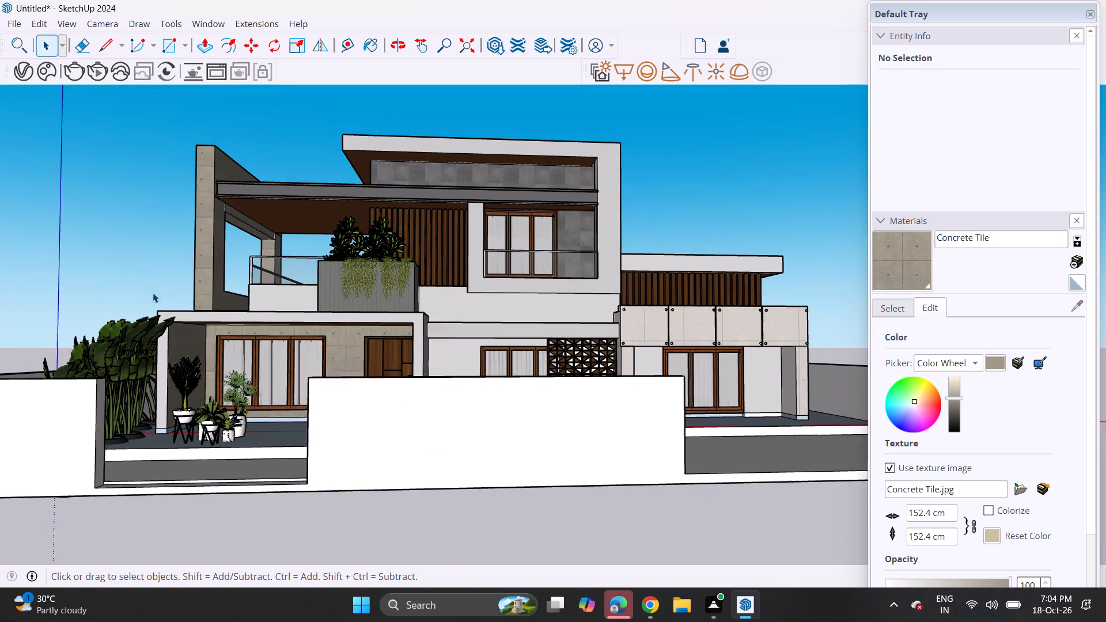
# Import the Pot+Plant model and set it on the ground near the right-hand boundary wall of the front yard.
pyautogui.moveTo(163, 349); pyautogui.dragTo(203, 359, button='middle')
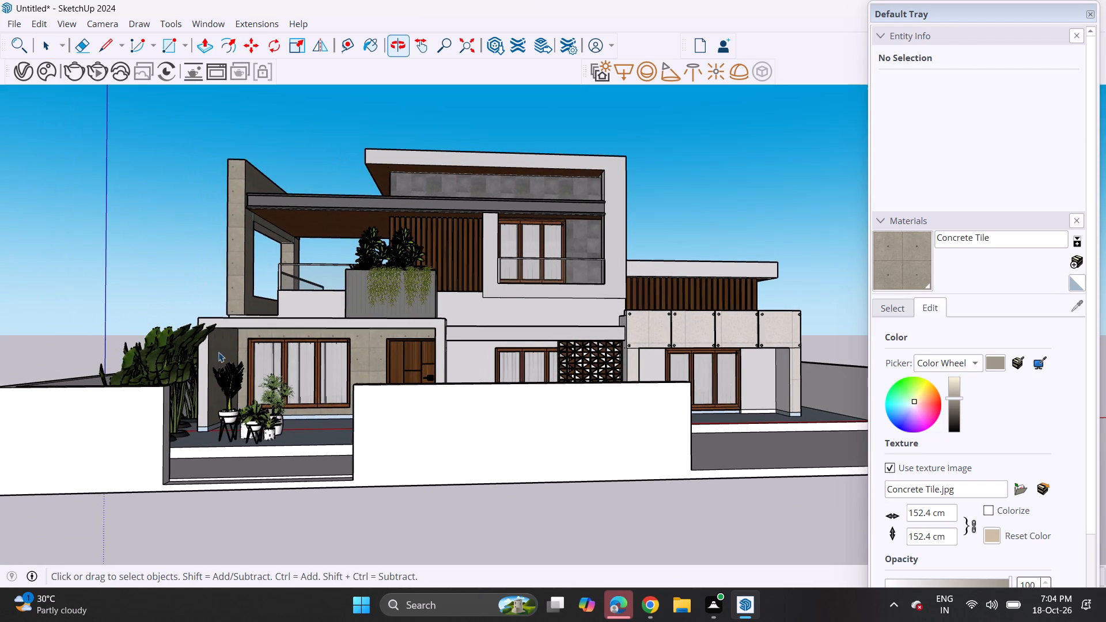
pyautogui.moveTo(224, 363); pyautogui.dragTo(213, 347, button='middle')
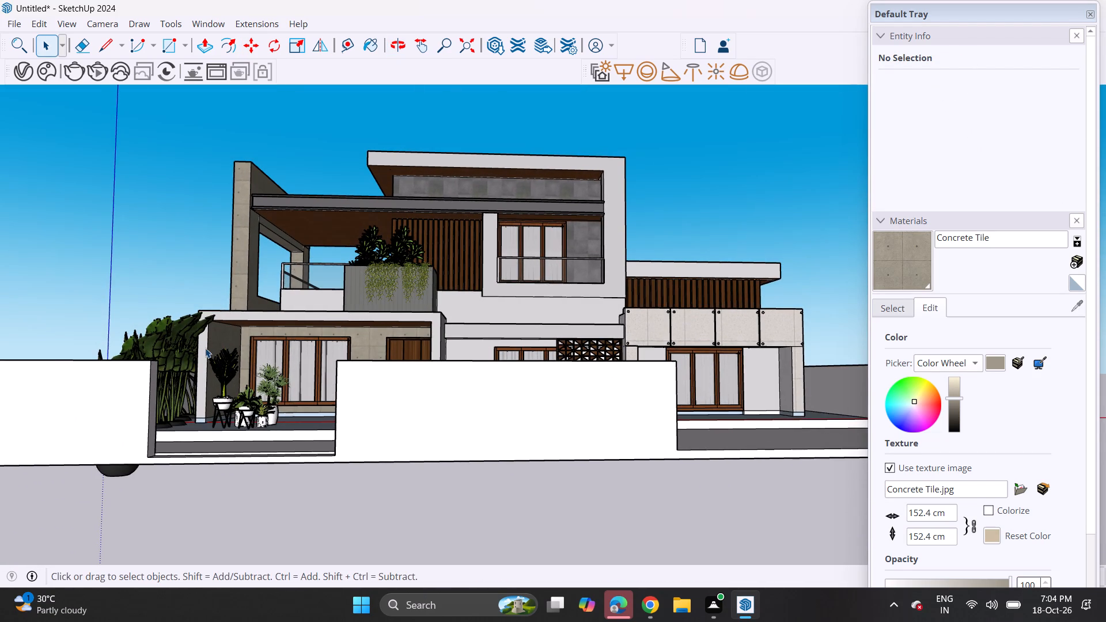
pyautogui.scroll(-1, 205, 348)
pyautogui.keyDown('shift'); pyautogui.moveTo(157, 368); pyautogui.dragTo(123, 382, button='middle'); pyautogui.keyUp('shift')
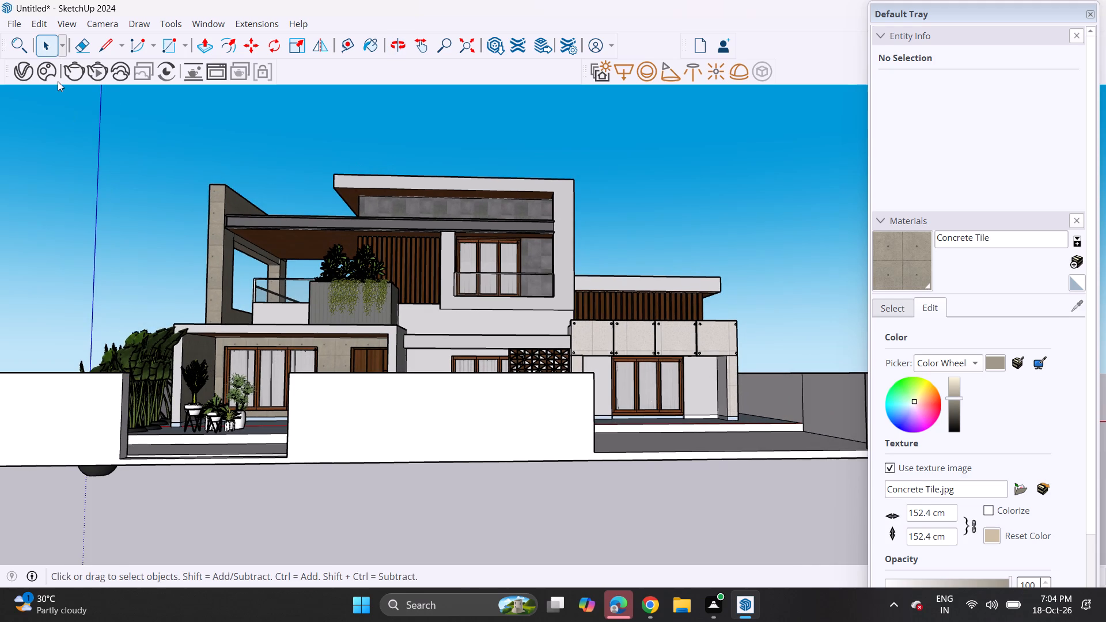
pyautogui.click(7, 23)
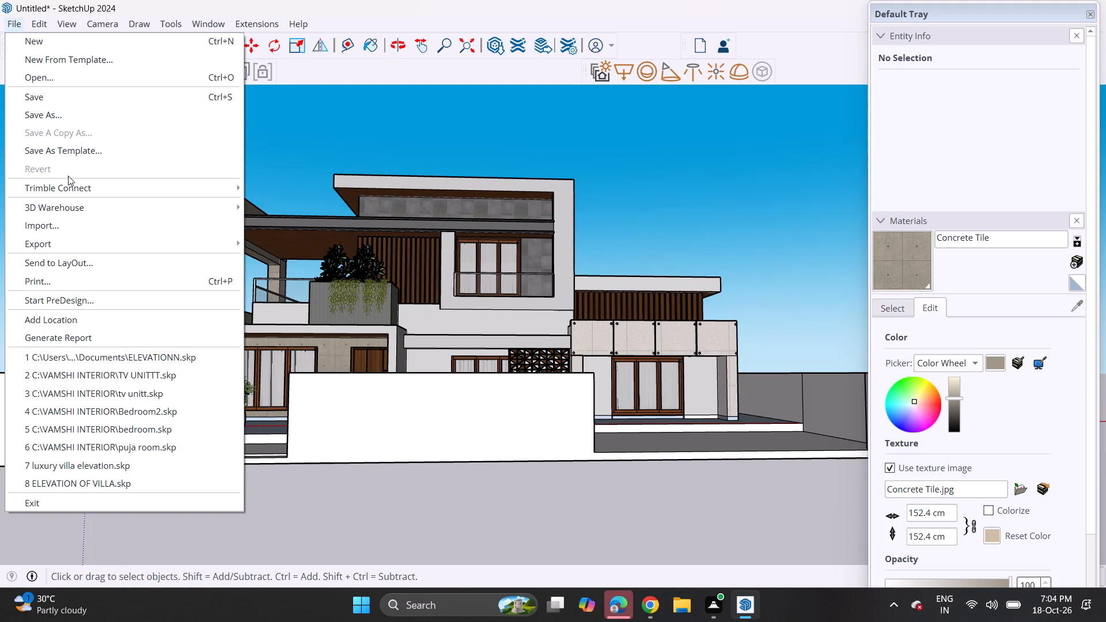
pyautogui.click(74, 222)
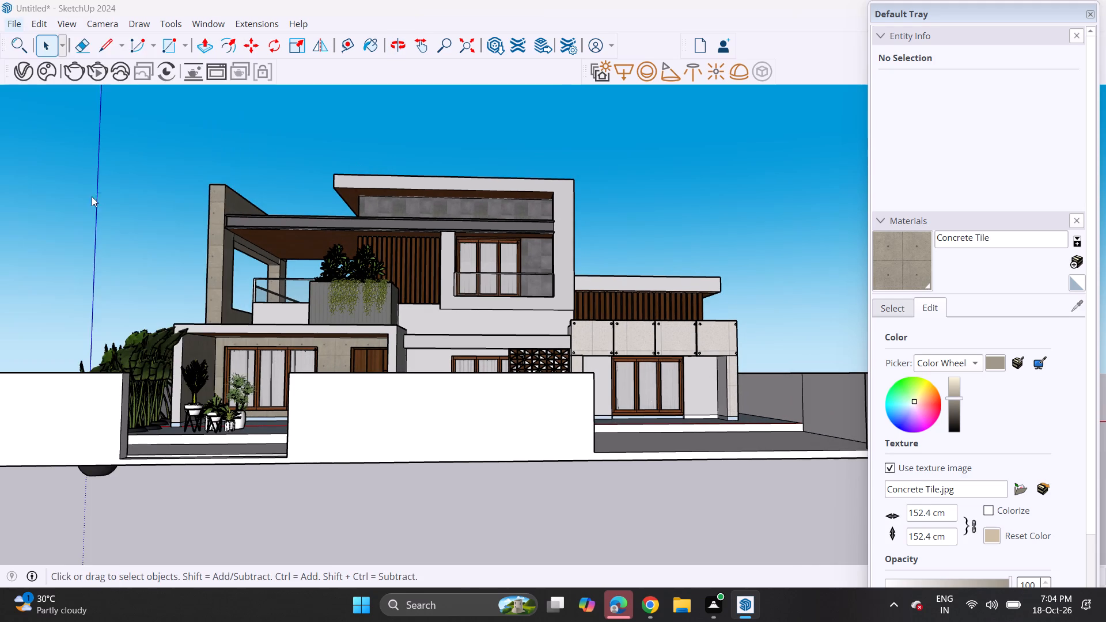
pyautogui.scroll(-1, 377, 206)
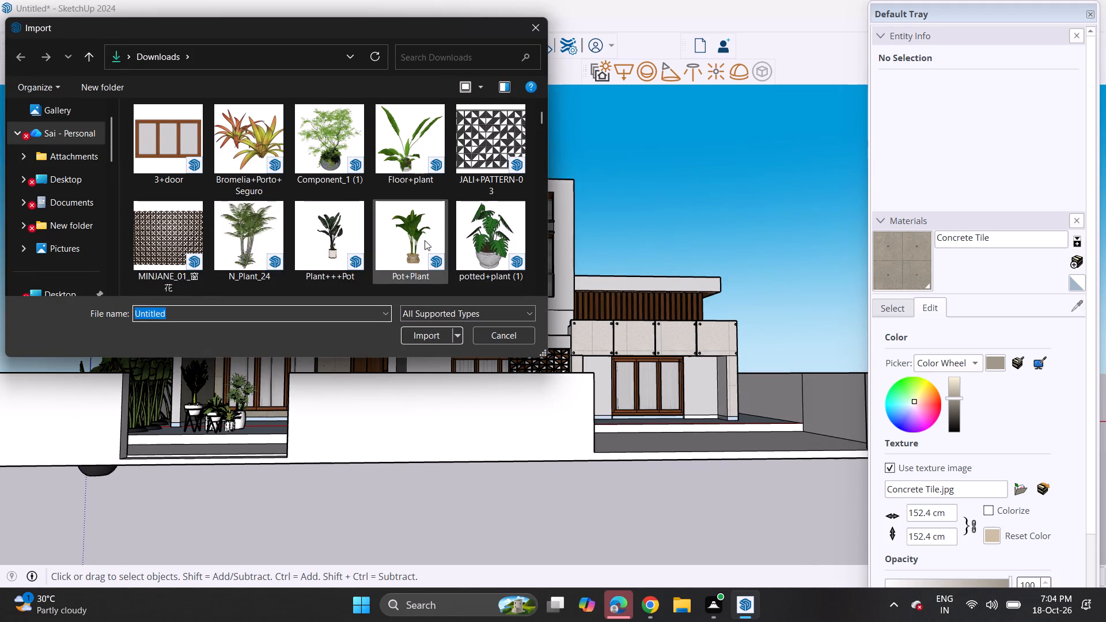
pyautogui.click(423, 240)
pyautogui.click(438, 333)
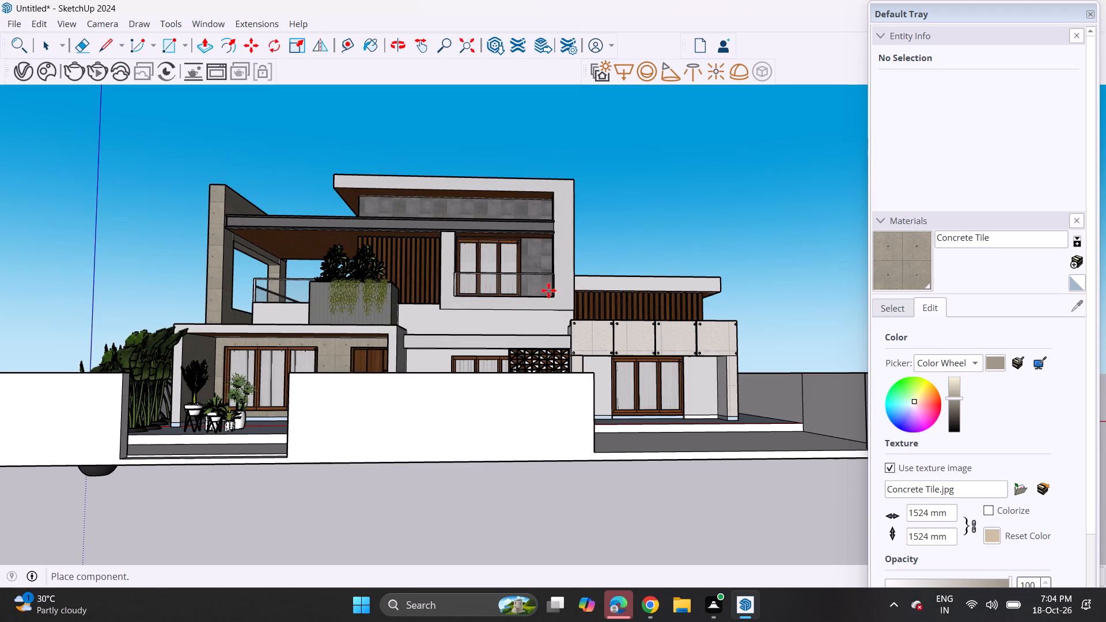
pyautogui.moveTo(765, 415); pyautogui.dragTo(765, 429, button='middle')
pyautogui.scroll(3, 798, 438)
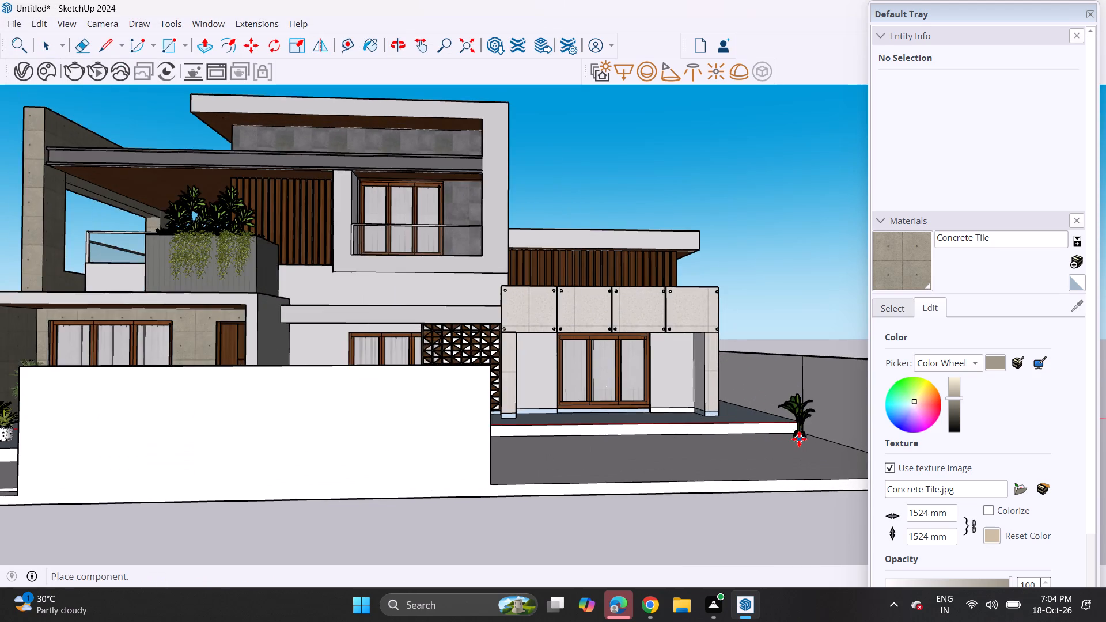
pyautogui.scroll(4, 799, 439)
pyautogui.click(801, 446)
pyautogui.click(805, 422)
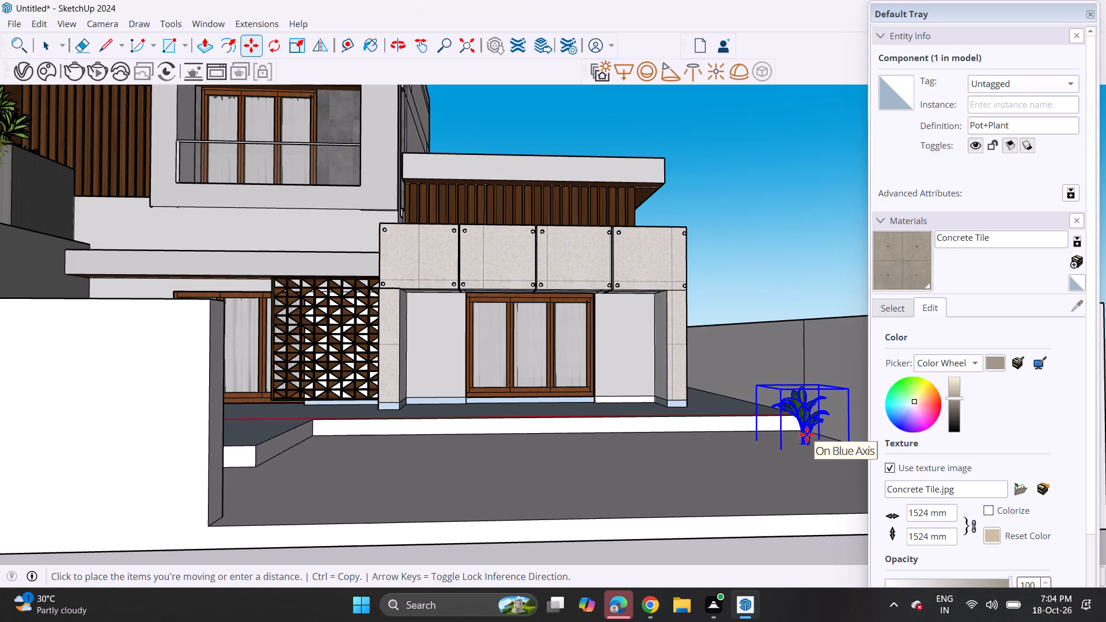
pyautogui.click(806, 434)
# Scale the Pot+Plant up uniformly to about the height of the boundary wall.
pyautogui.click(287, 41)
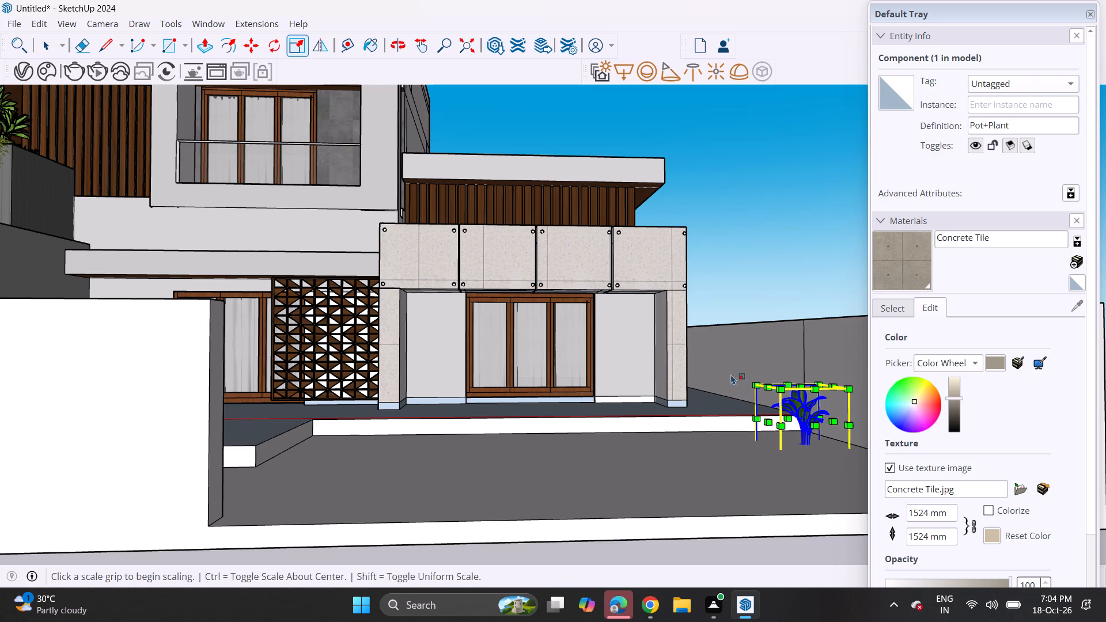
pyautogui.click(786, 390)
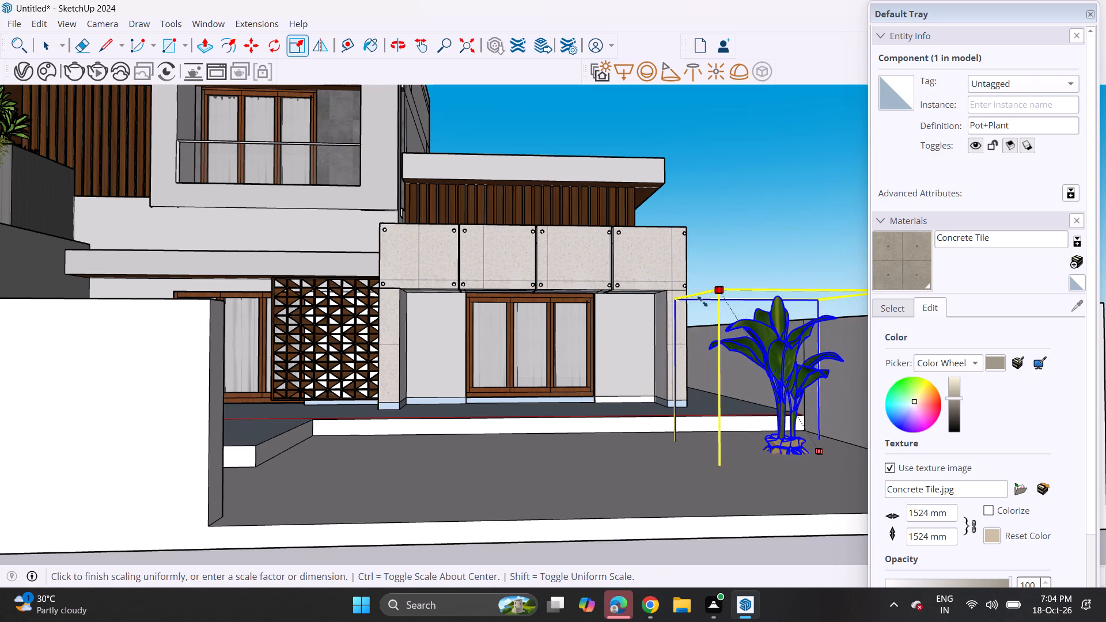
pyautogui.click(702, 301)
# Move the enlarged Pot+Plant into the corner between the raised plinth and the boundary wall, and lower its base there.
pyautogui.press('m')
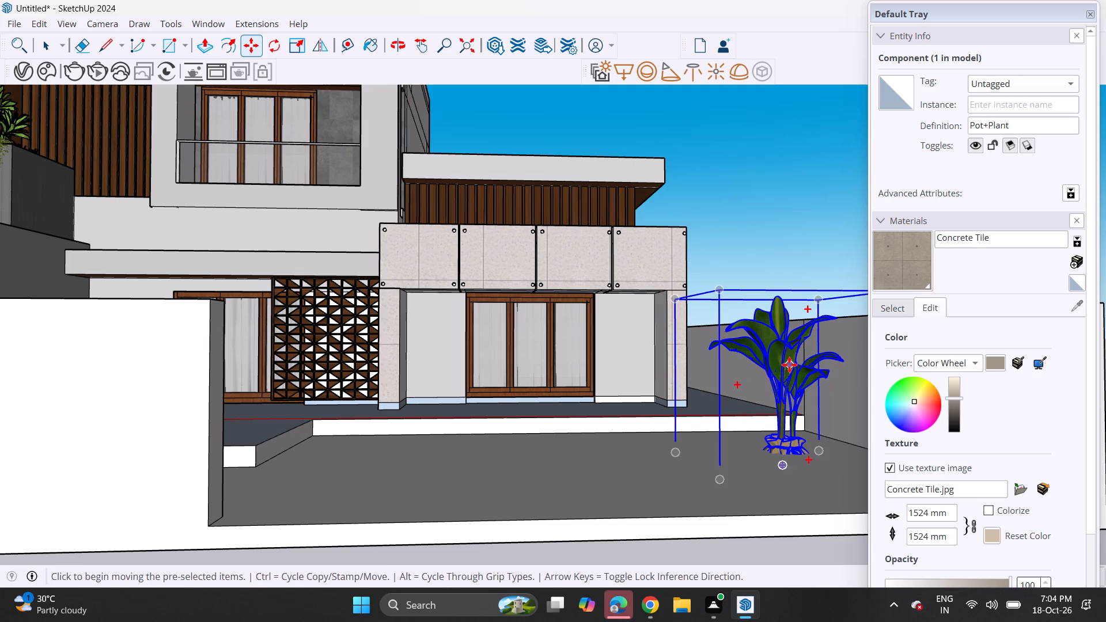
pyautogui.click(789, 365)
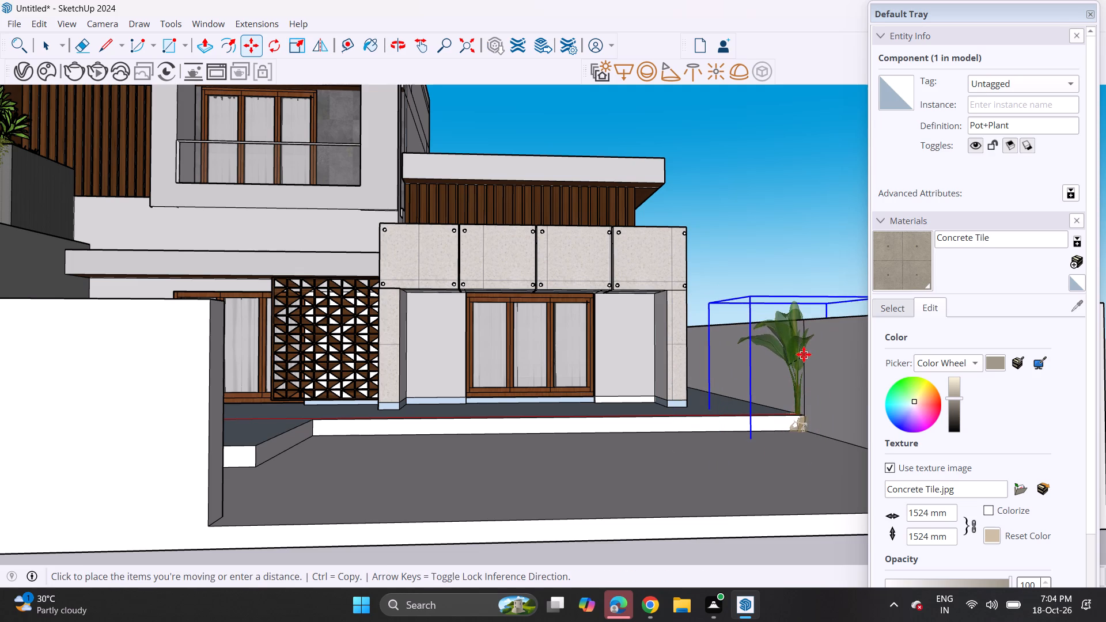
pyautogui.click(804, 354)
pyautogui.moveTo(800, 390); pyautogui.dragTo(787, 404, button='middle')
pyautogui.scroll(1, 790, 399)
pyautogui.keyDown('shift'); pyautogui.moveTo(761, 379); pyautogui.dragTo(670, 308, button='middle'); pyautogui.keyUp('shift')
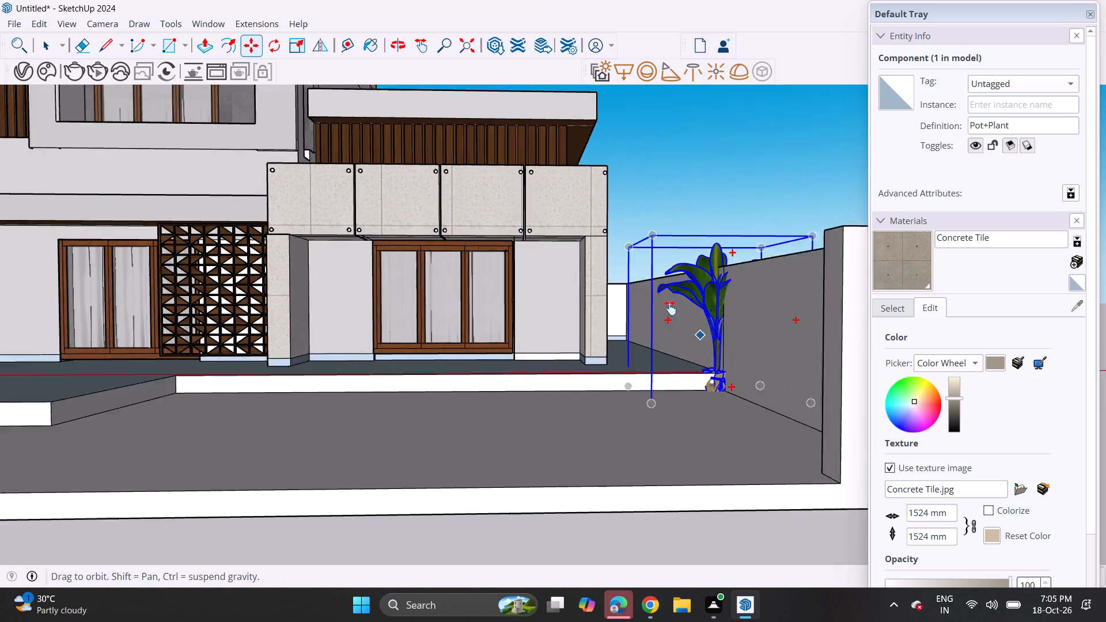
pyautogui.keyDown('shift'); pyautogui.moveTo(670, 308); pyautogui.dragTo(668, 305, button='middle'); pyautogui.keyUp('shift')
pyautogui.moveTo(651, 298); pyautogui.dragTo(714, 346, button='middle')
pyautogui.scroll(4, 747, 363)
pyautogui.click(695, 348)
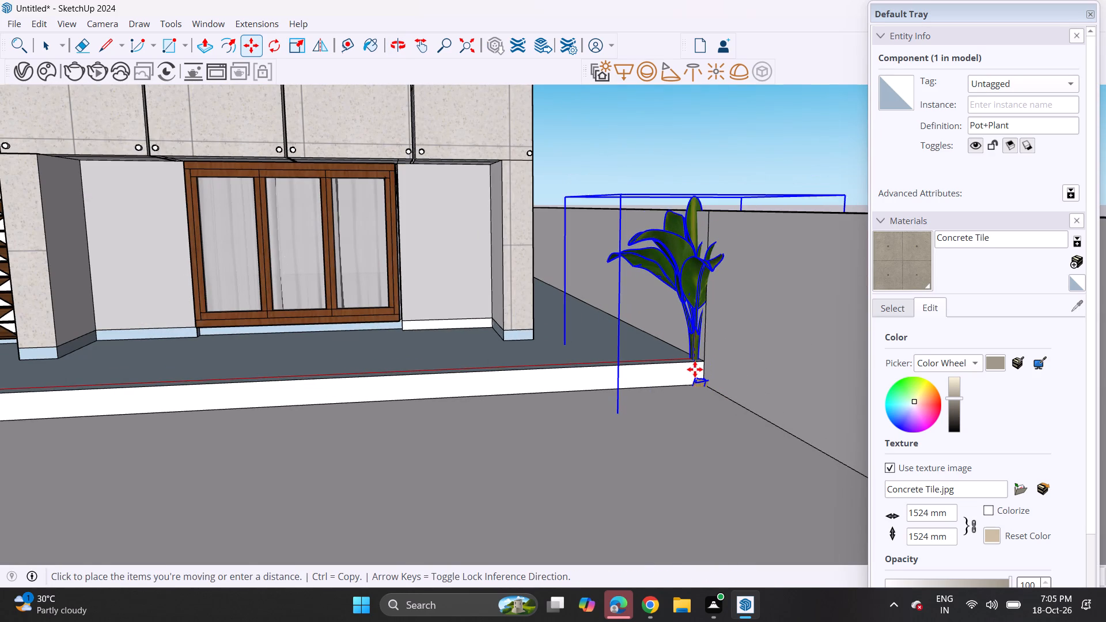
pyautogui.click(692, 375)
# Copy the Pot+Plant along the boundary wall and position the copy on the ground just in front of the corner plant.
pyautogui.click(700, 334)
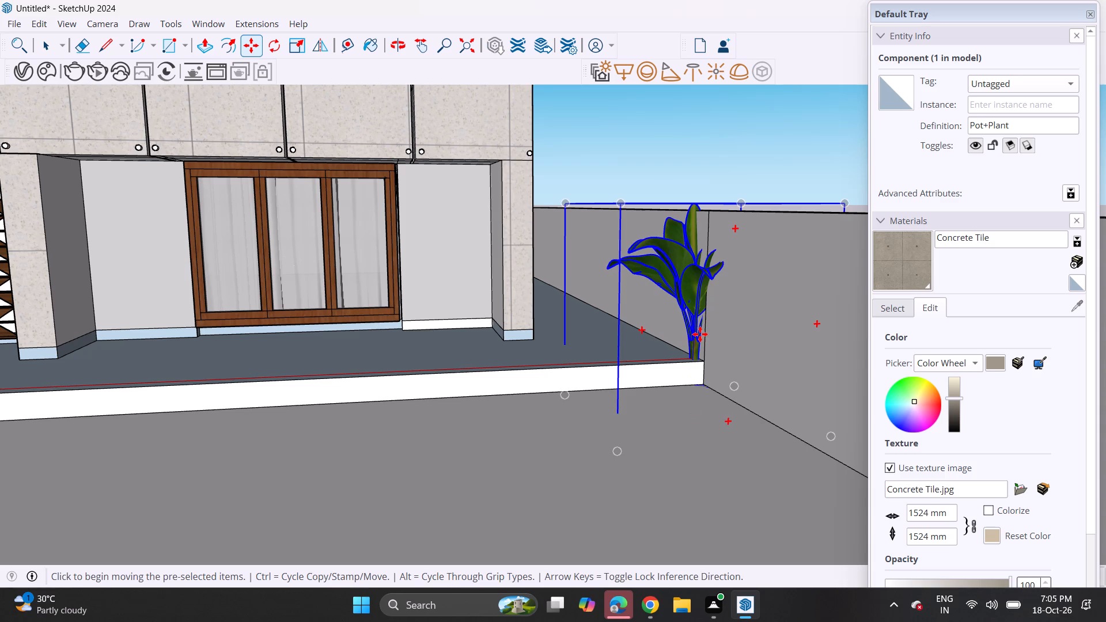
pyautogui.moveTo(717, 369); pyautogui.dragTo(713, 338, button='middle')
pyautogui.scroll(-8, 711, 324)
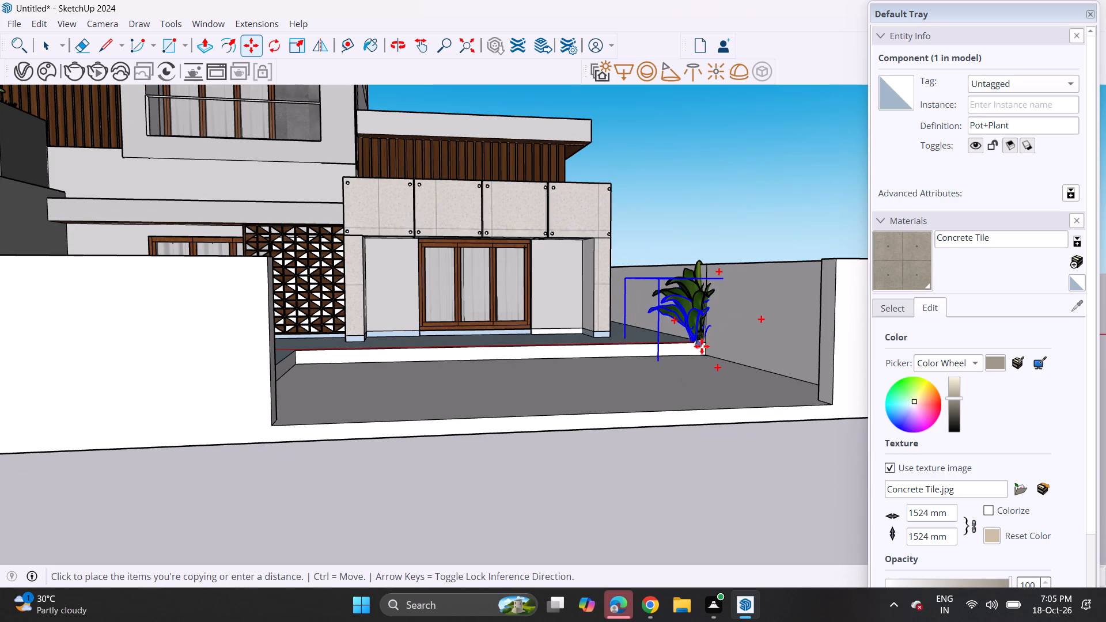
pyautogui.click(700, 323)
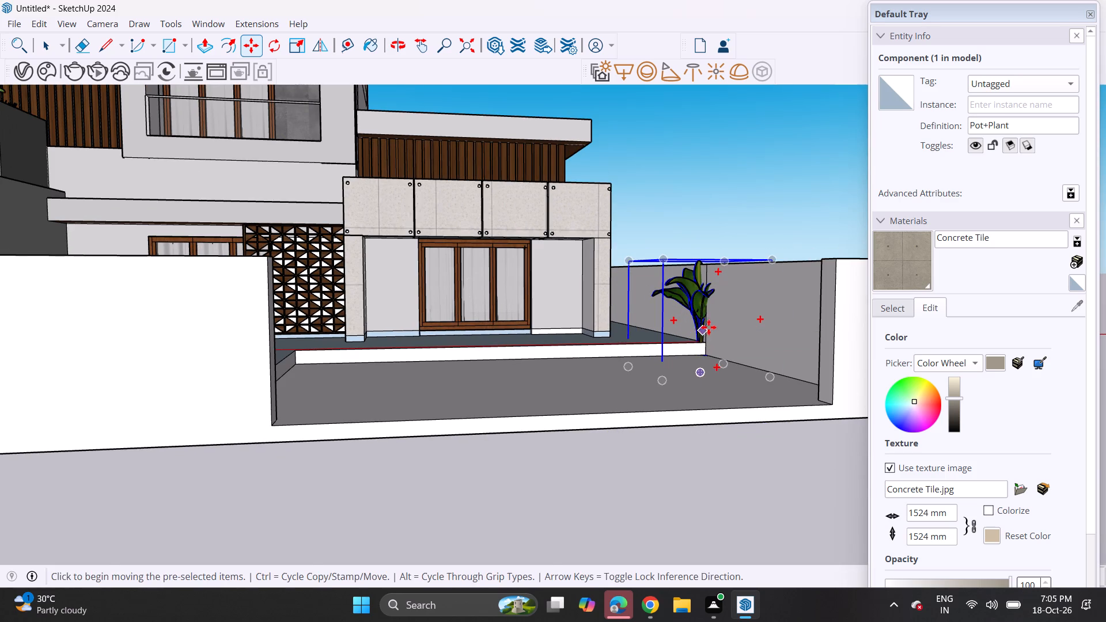
pyautogui.click(702, 321)
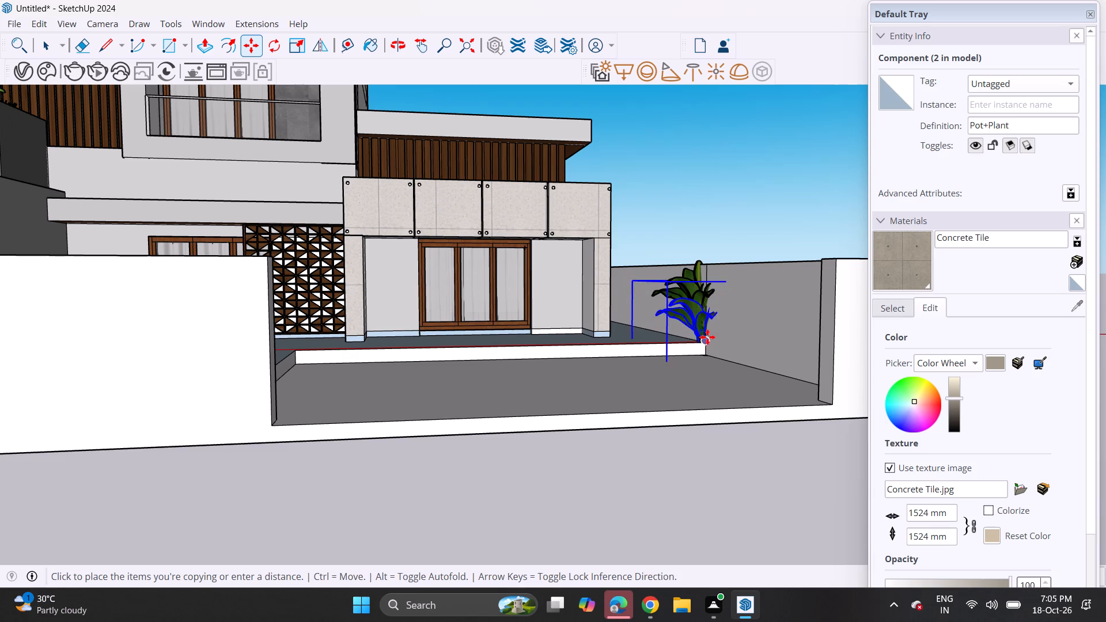
pyautogui.click(764, 335)
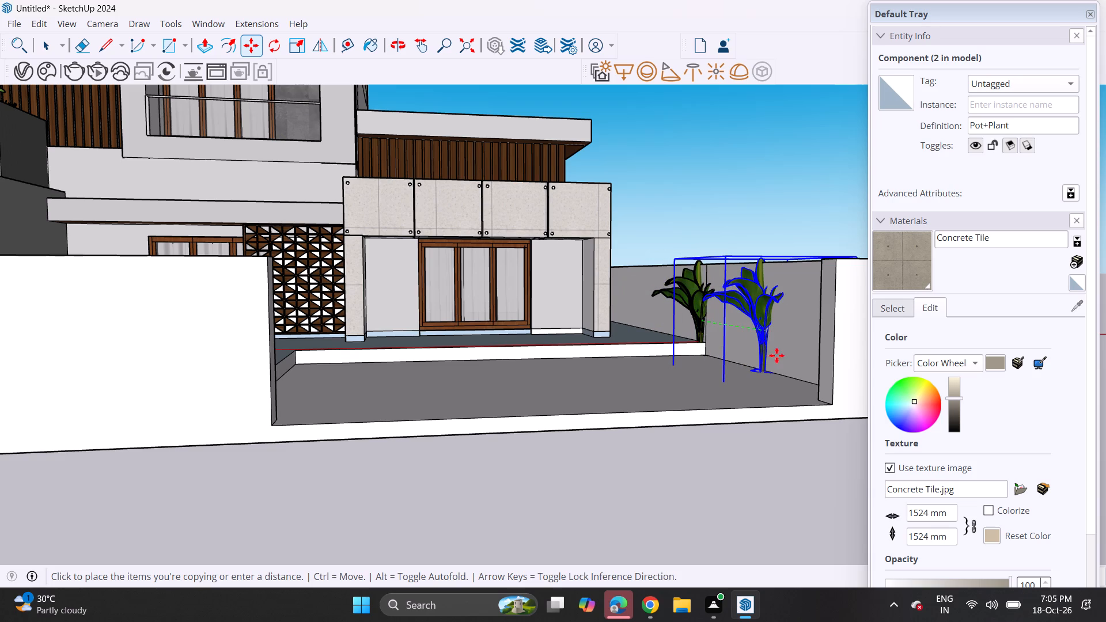
pyautogui.moveTo(774, 359); pyautogui.dragTo(769, 350, button='middle')
pyautogui.scroll(2, 772, 356)
pyautogui.click(765, 371)
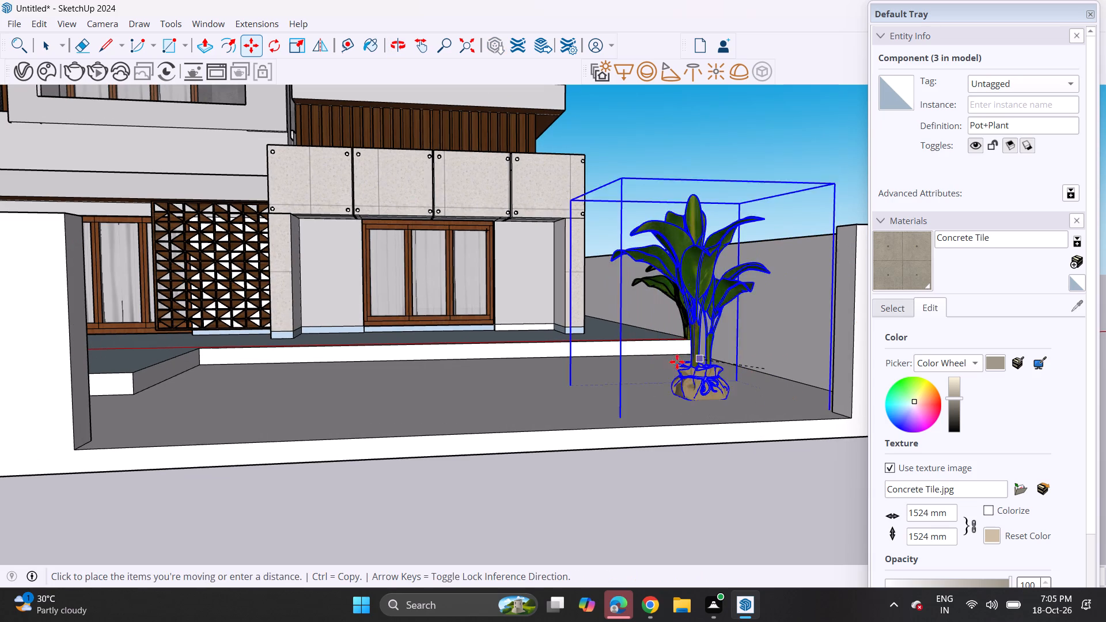
pyautogui.moveTo(683, 363); pyautogui.dragTo(688, 362)
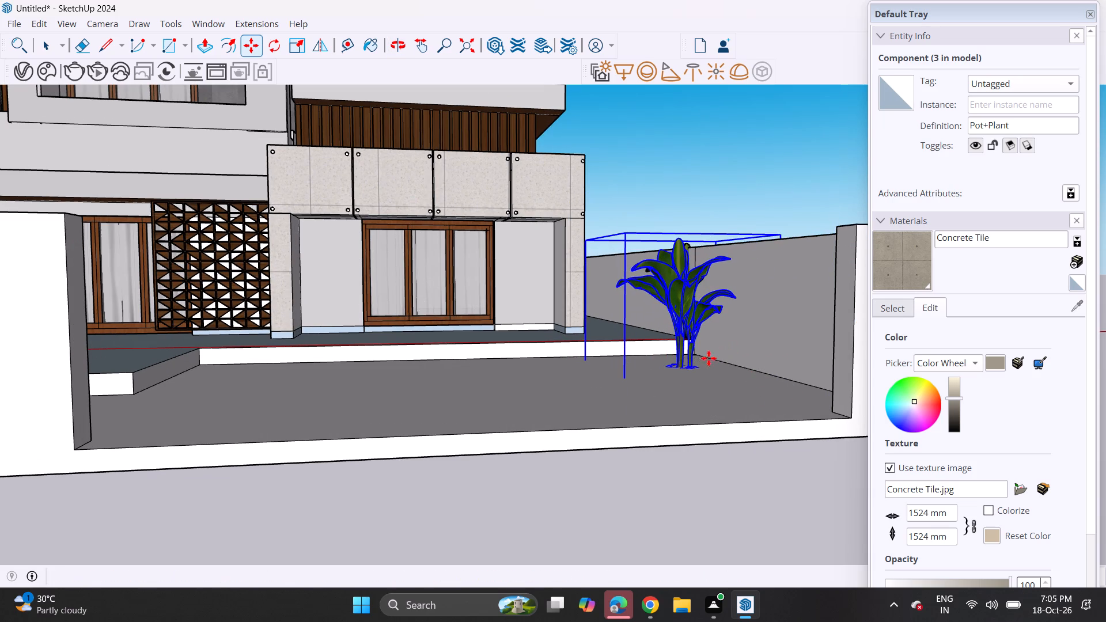
# Make three more copies of the Pot+Plant in a row along the boundary wall toward the front of the yard.
pyautogui.click(688, 356)
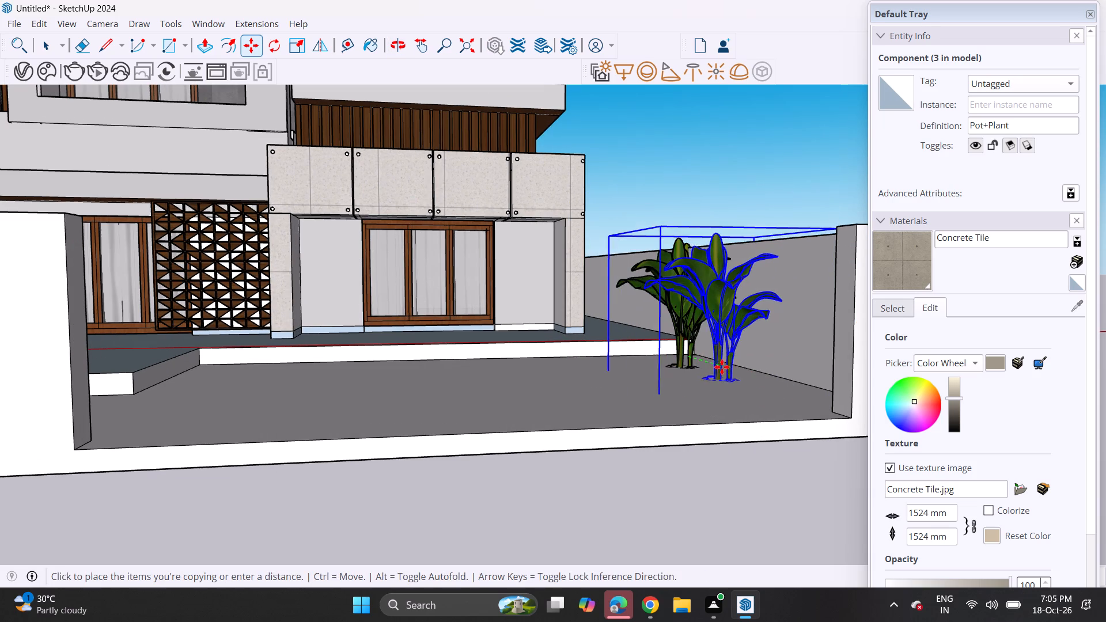
pyautogui.click(718, 359)
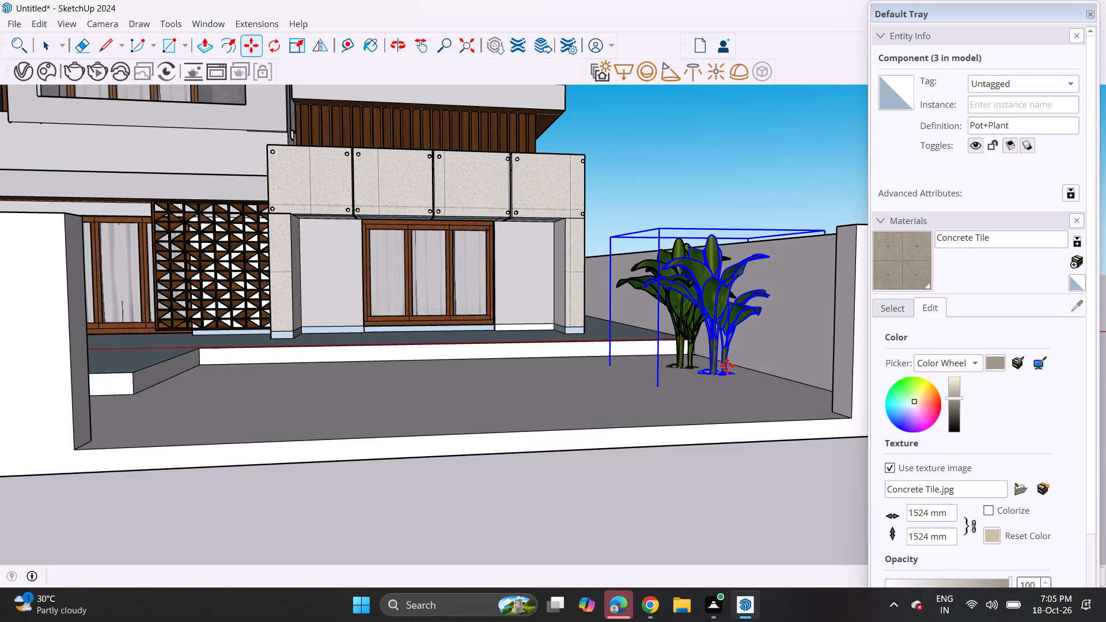
pyautogui.click(722, 346)
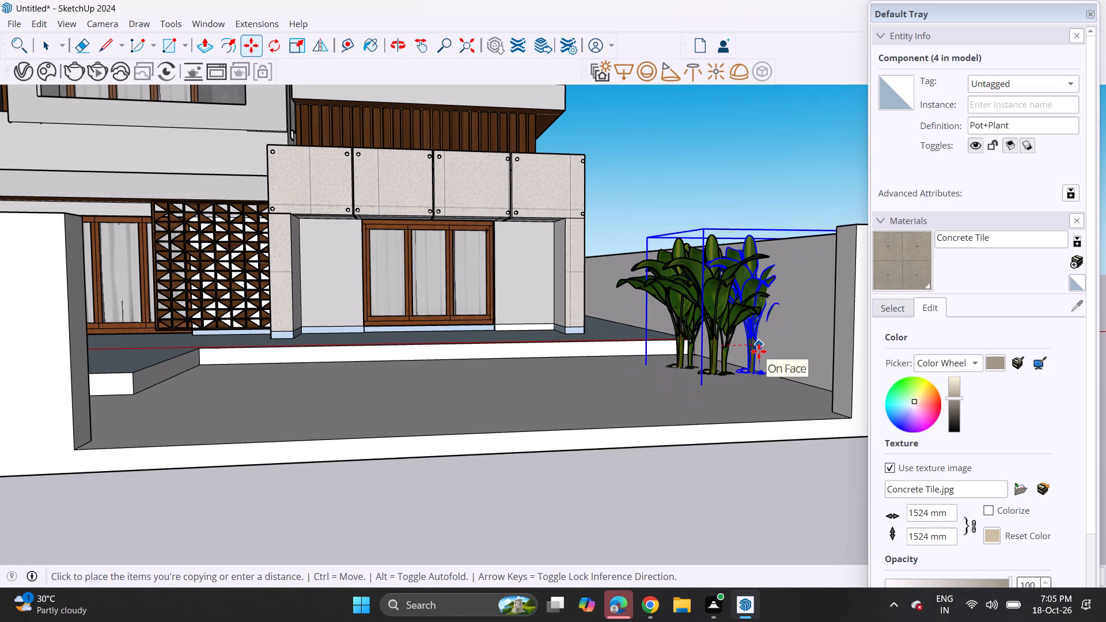
pyautogui.click(759, 356)
pyautogui.click(754, 353)
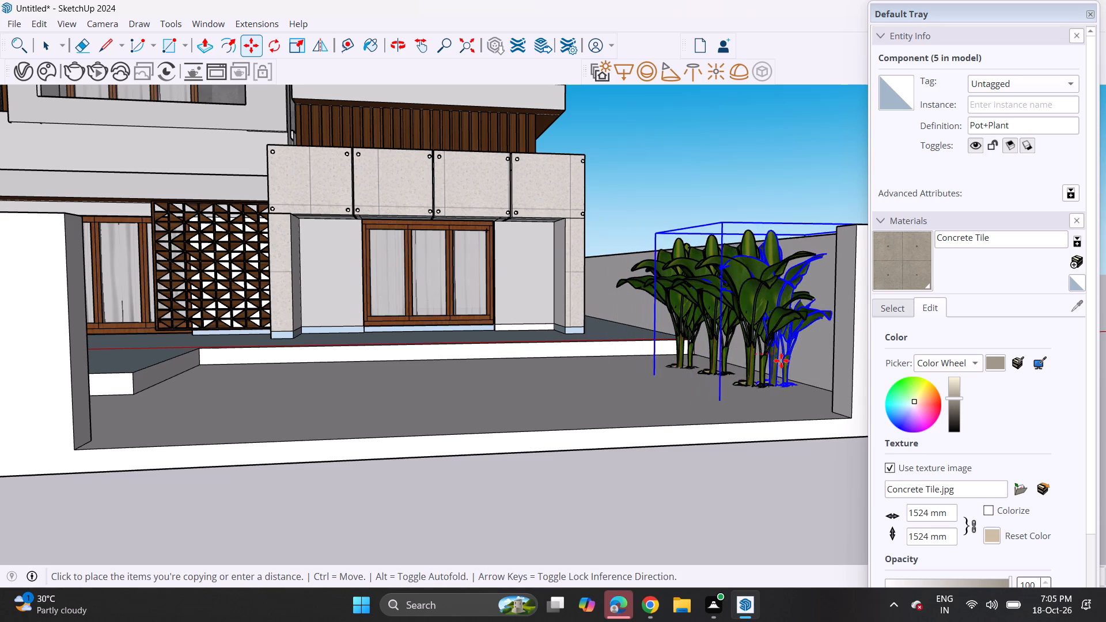
pyautogui.click(795, 369)
pyautogui.press('space')
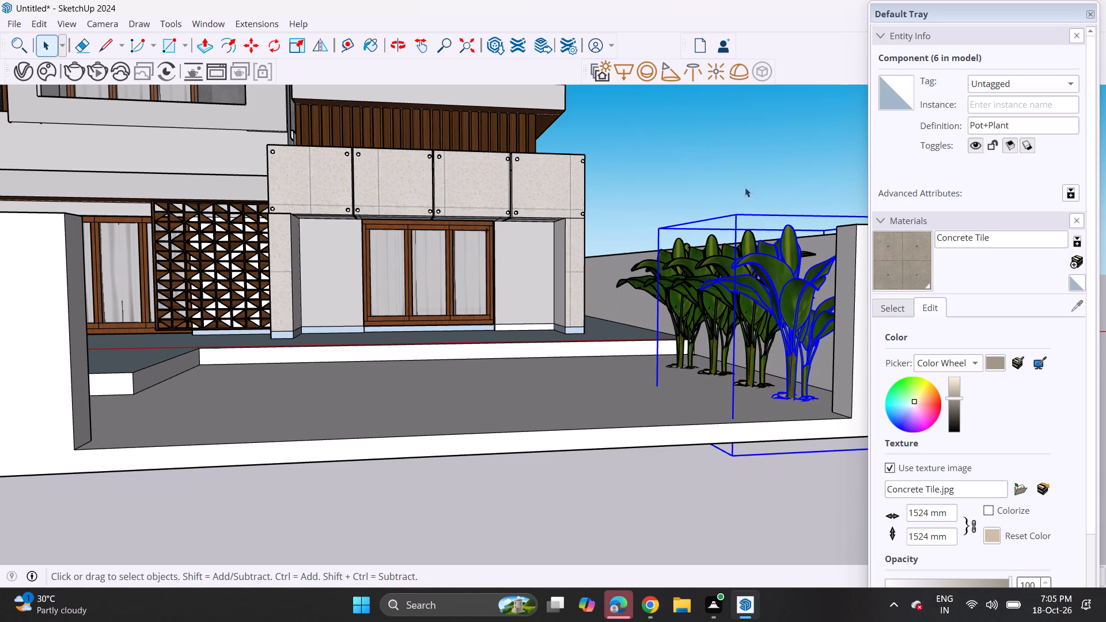
pyautogui.click(745, 187)
# Review the front elevation with the planting at both ends of the yard.
pyautogui.scroll(-4, 608, 312)
pyautogui.moveTo(609, 325); pyautogui.dragTo(738, 361, button='middle')
pyautogui.moveTo(718, 352); pyautogui.dragTo(610, 334, button='middle')
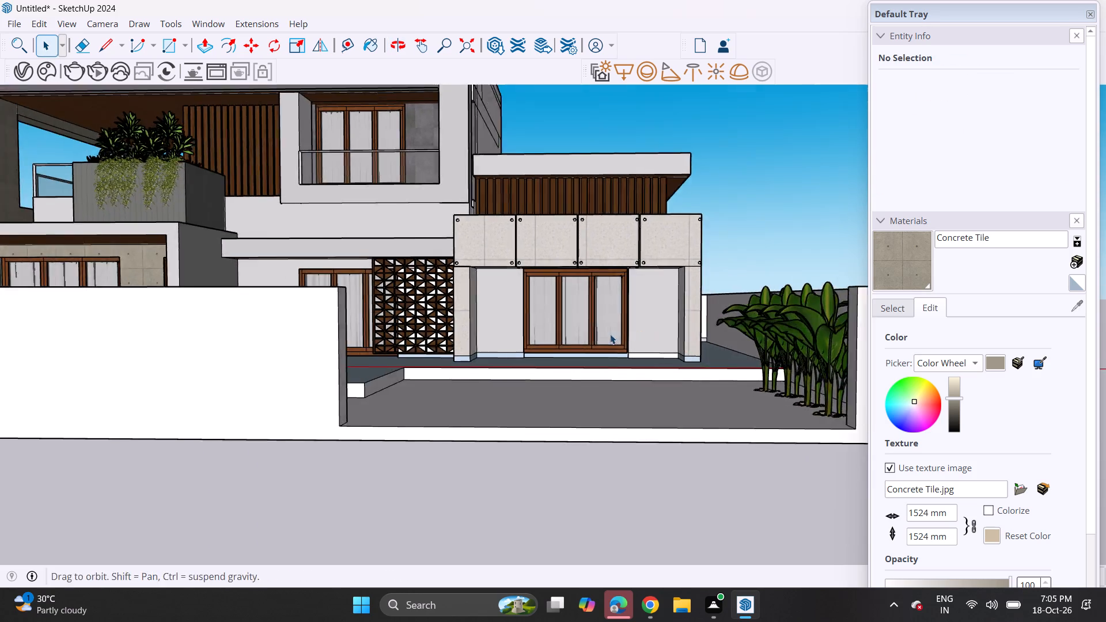
pyautogui.moveTo(610, 334); pyautogui.dragTo(611, 334, button='middle')
pyautogui.keyDown('shift'); pyautogui.moveTo(622, 336); pyautogui.dragTo(795, 363, button='middle'); pyautogui.keyUp('shift')
pyautogui.scroll(-3, 739, 332)
pyautogui.keyDown('shift'); pyautogui.moveTo(726, 327); pyautogui.dragTo(669, 330, button='middle'); pyautogui.keyUp('shift')
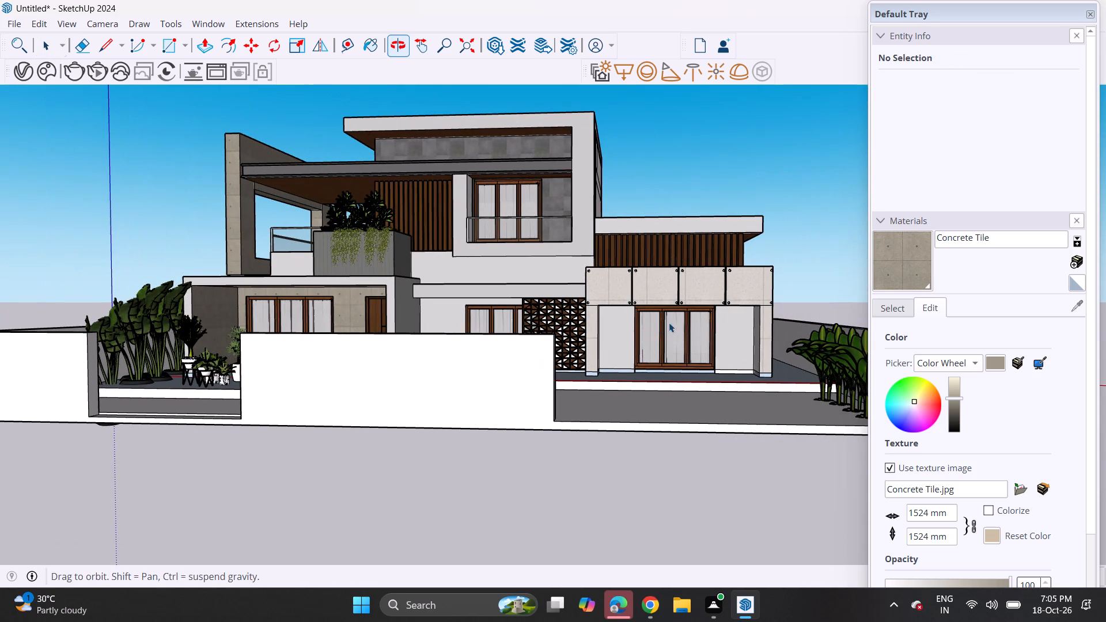
# Copy the Pot+Plant three times along the boundary wall, extending the row back over the plinth beside the porch column.
pyautogui.moveTo(687, 336); pyautogui.dragTo(743, 391, button='middle')
pyautogui.keyDown('shift'); pyautogui.moveTo(778, 384); pyautogui.dragTo(516, 378, button='middle'); pyautogui.keyUp('shift')
pyautogui.moveTo(535, 353); pyautogui.dragTo(596, 366, button='middle')
pyautogui.scroll(2, 541, 355)
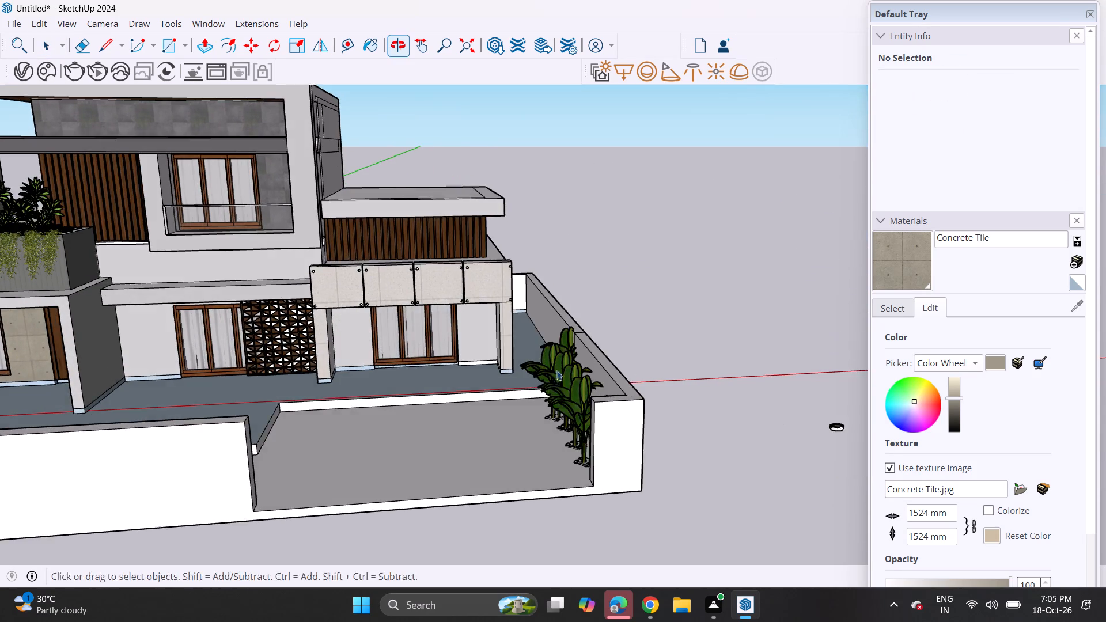
pyautogui.moveTo(555, 369); pyautogui.dragTo(672, 446, button='middle')
pyautogui.scroll(9, 569, 409)
pyautogui.click(600, 412)
pyautogui.press('m')
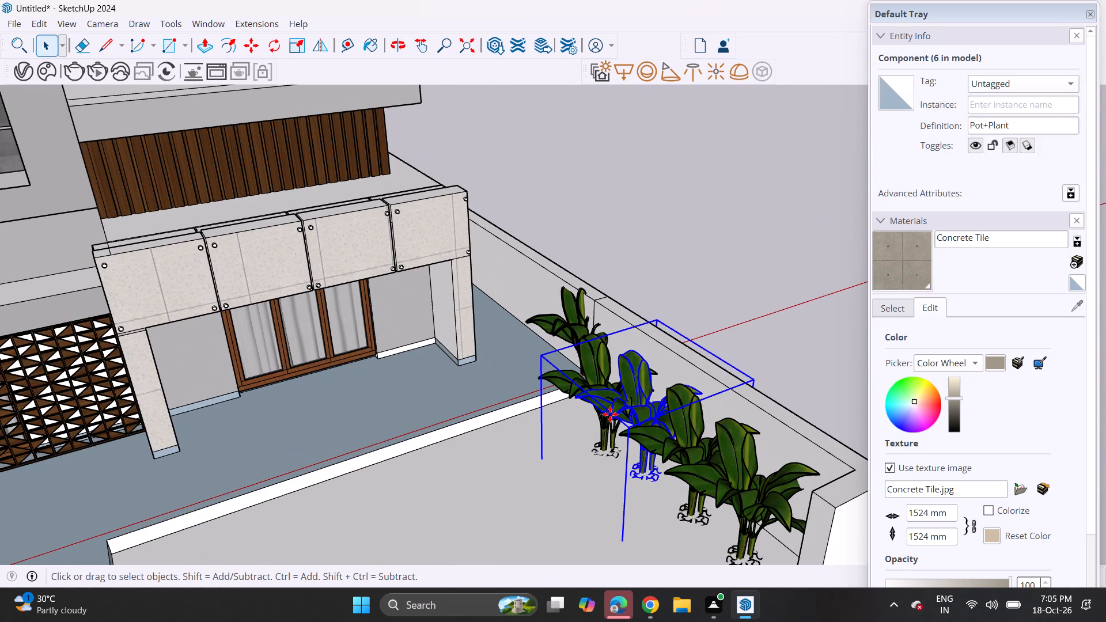
pyautogui.click(610, 414)
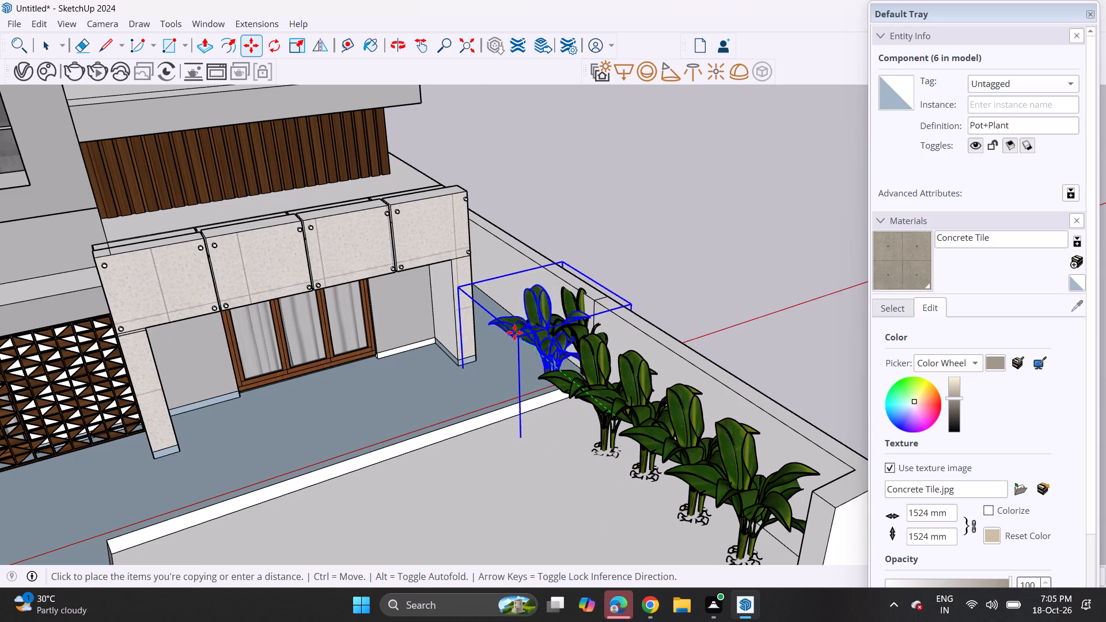
pyautogui.click(470, 301)
pyautogui.click(512, 302)
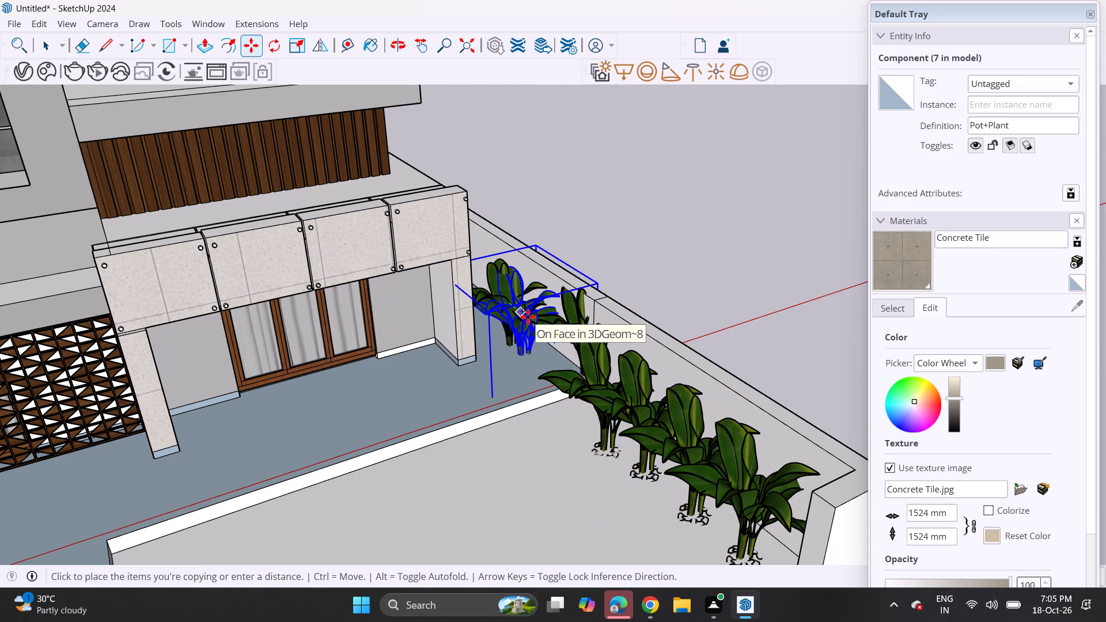
pyautogui.click(528, 317)
pyautogui.click(533, 329)
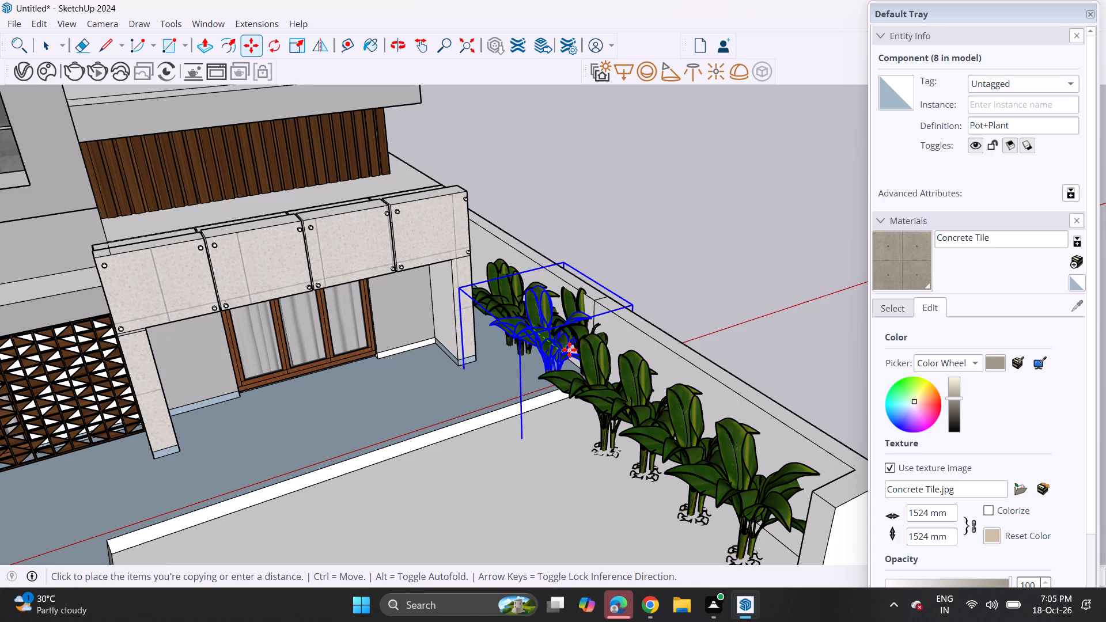
pyautogui.click(569, 350)
pyautogui.moveTo(590, 323); pyautogui.dragTo(589, 315, button='middle')
pyautogui.press('space')
pyautogui.click(699, 233)
# Review the front elevation and driveway side of the yard with the extended Pot+Plant row.
pyautogui.moveTo(586, 349); pyautogui.dragTo(453, 293, button='middle')
pyautogui.scroll(-3, 449, 283)
pyautogui.moveTo(436, 408); pyautogui.dragTo(474, 336, button='middle')
pyautogui.scroll(-1, 461, 331)
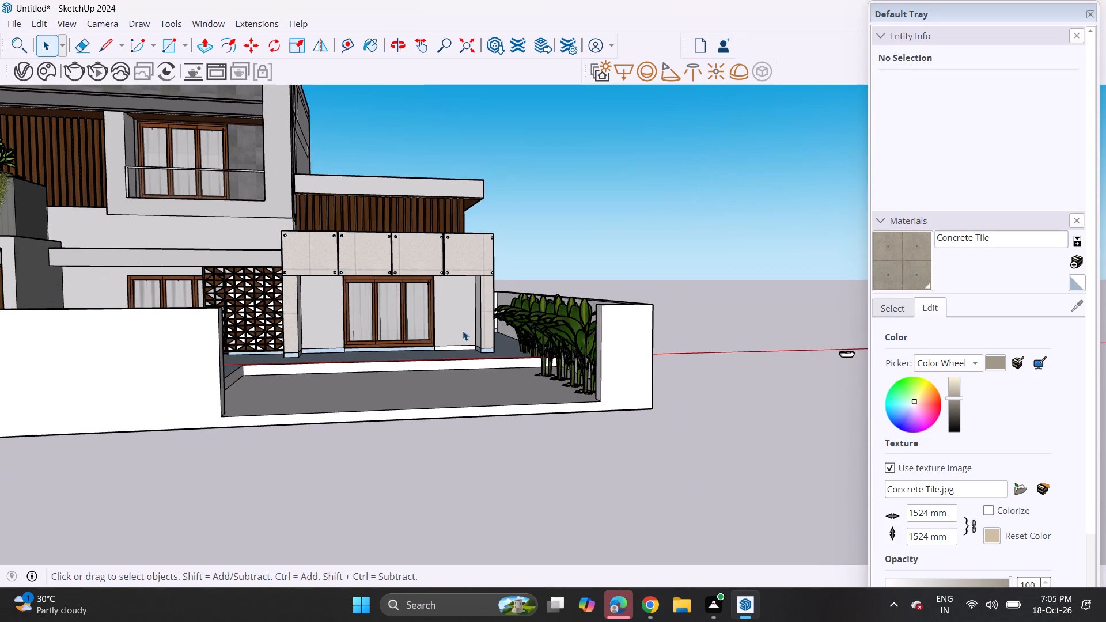
pyautogui.moveTo(463, 331); pyautogui.dragTo(641, 399, button='middle')
pyautogui.moveTo(609, 396); pyautogui.dragTo(522, 395, button='middle')
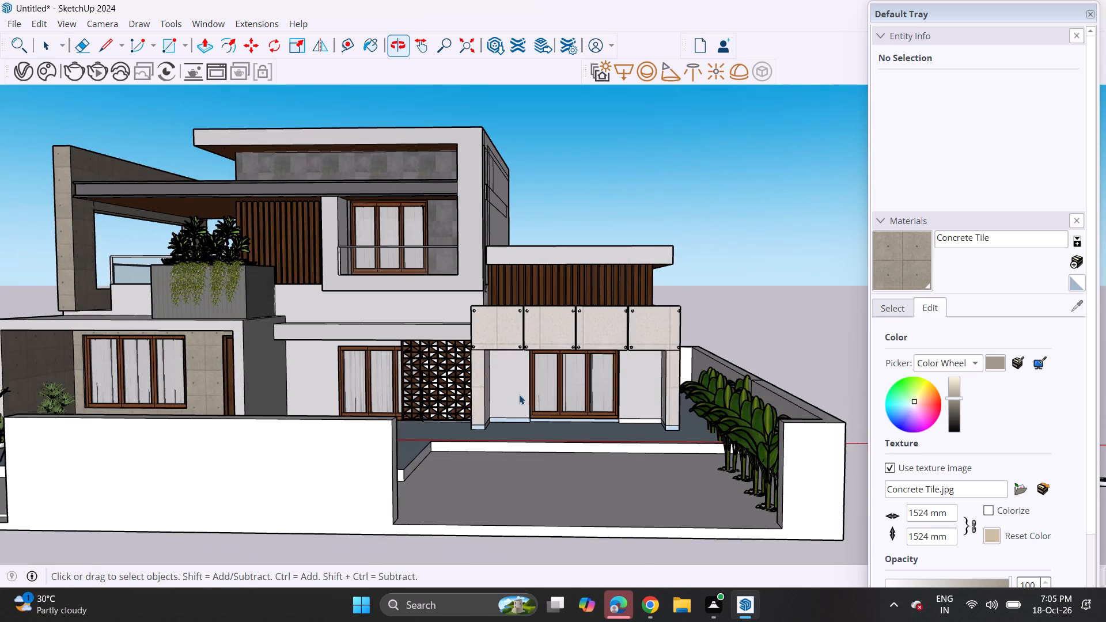
pyautogui.moveTo(515, 411); pyautogui.dragTo(541, 402, button='middle')
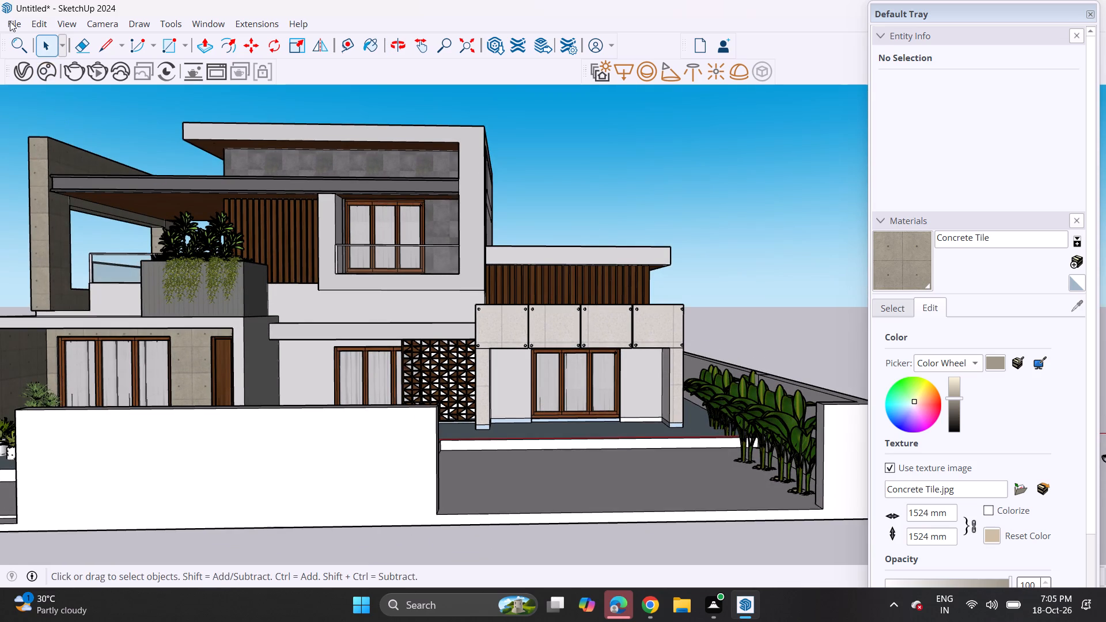
pyautogui.click(10, 21)
pyautogui.moveTo(555, 429); pyautogui.dragTo(561, 494, button='middle')
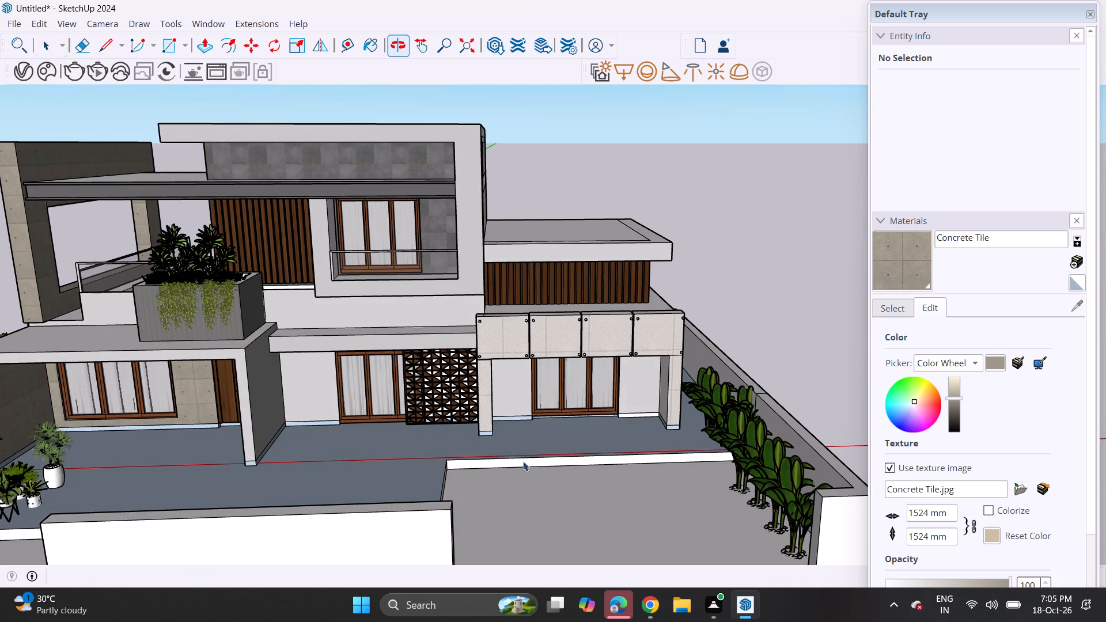
# Import the PLANTS model from the Downloads folder and place it on the open ground outside the boundary wall.
pyautogui.click(14, 25)
pyautogui.click(66, 228)
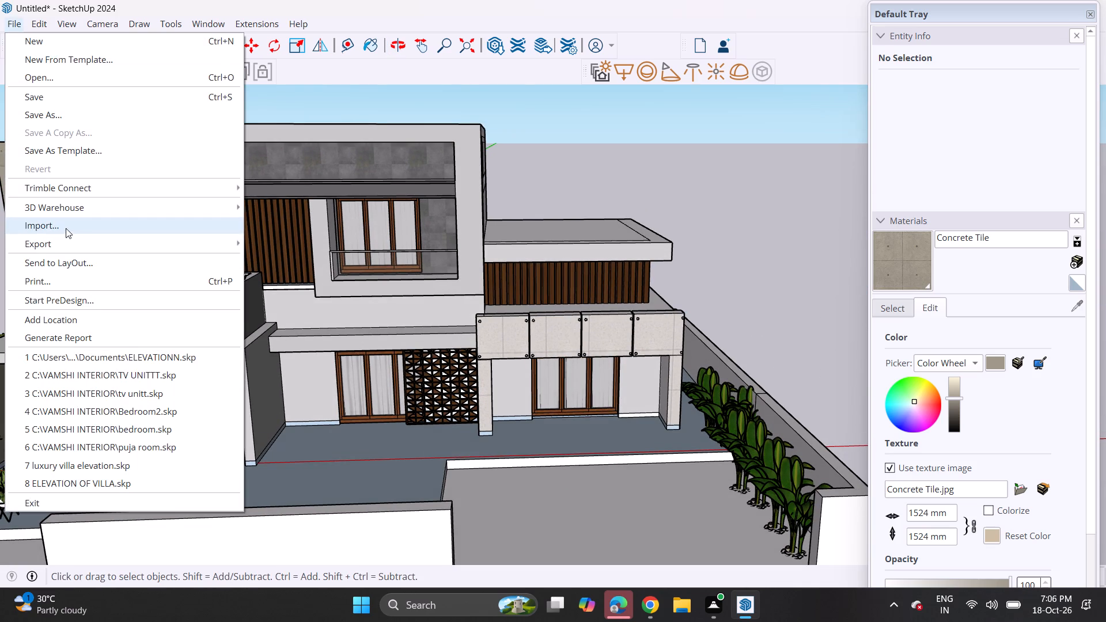
pyautogui.scroll(-2, 254, 198)
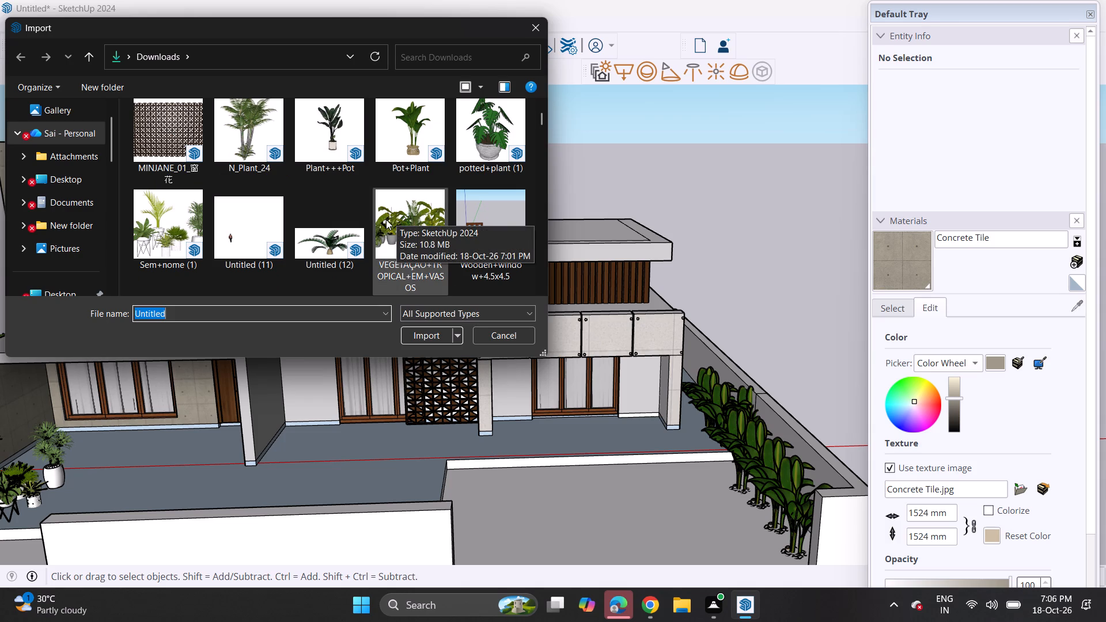
pyautogui.scroll(-12, 386, 219)
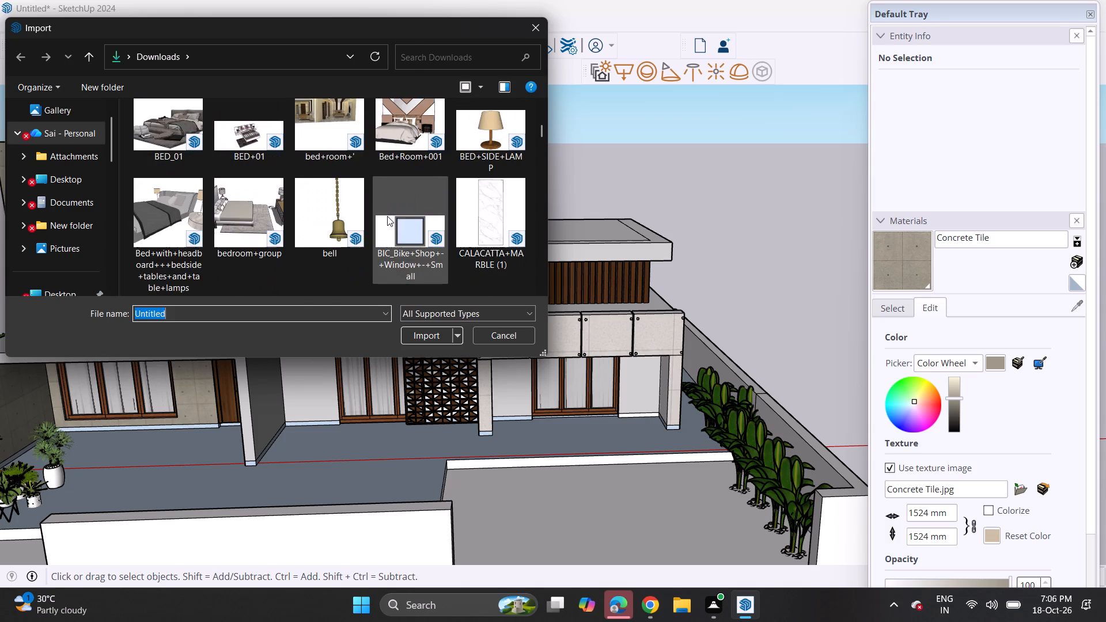
pyautogui.scroll(-20, 387, 215)
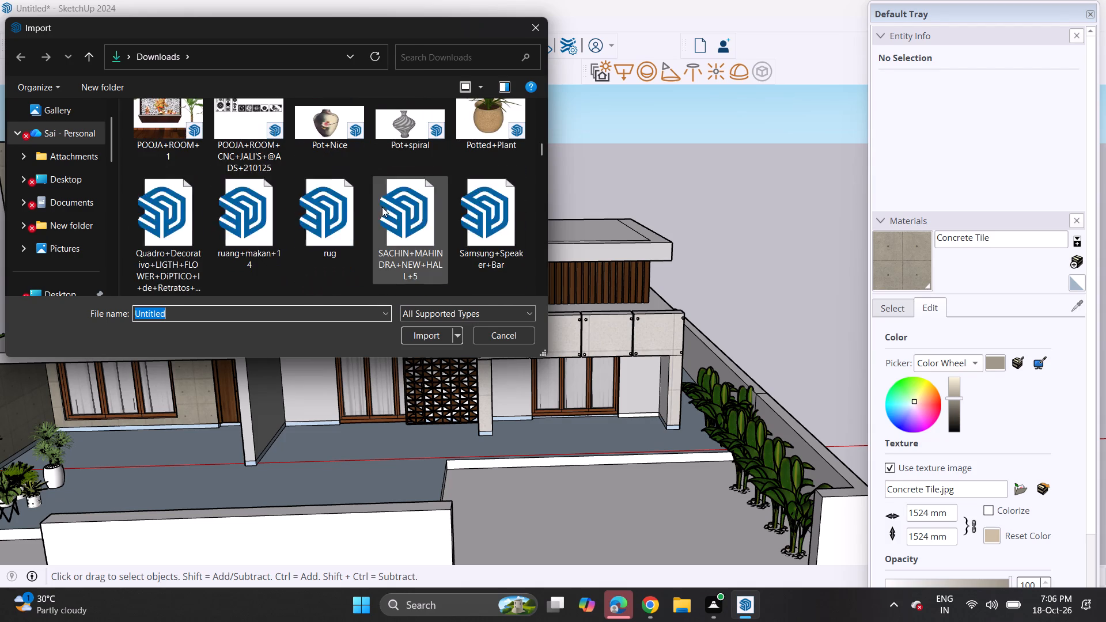
pyautogui.scroll(5, 381, 202)
pyautogui.scroll(-11, 381, 203)
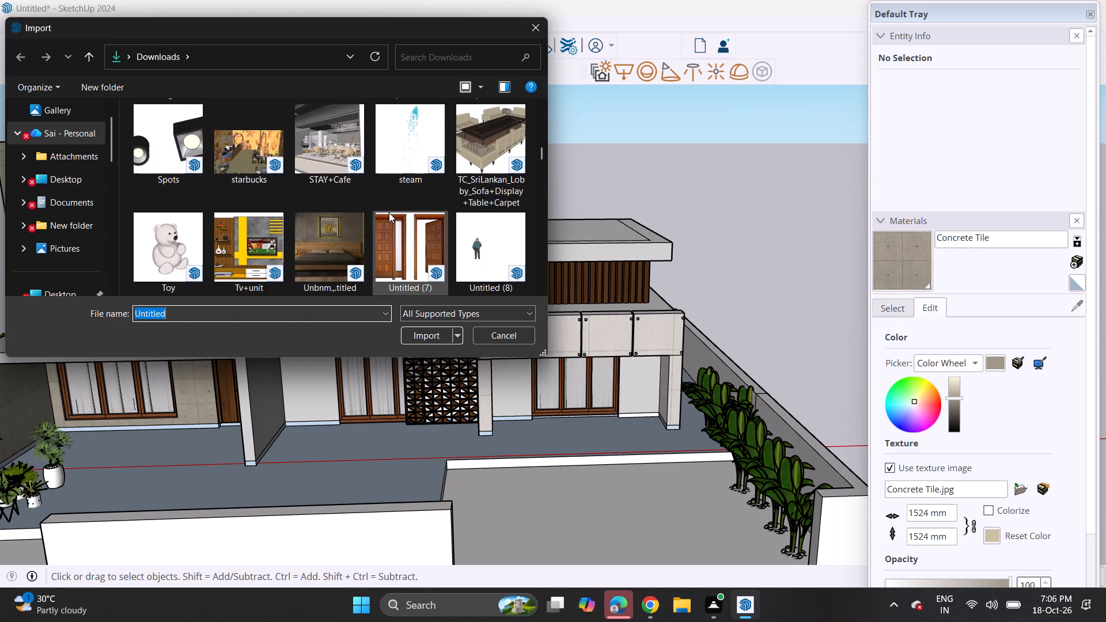
pyautogui.scroll(-15, 389, 213)
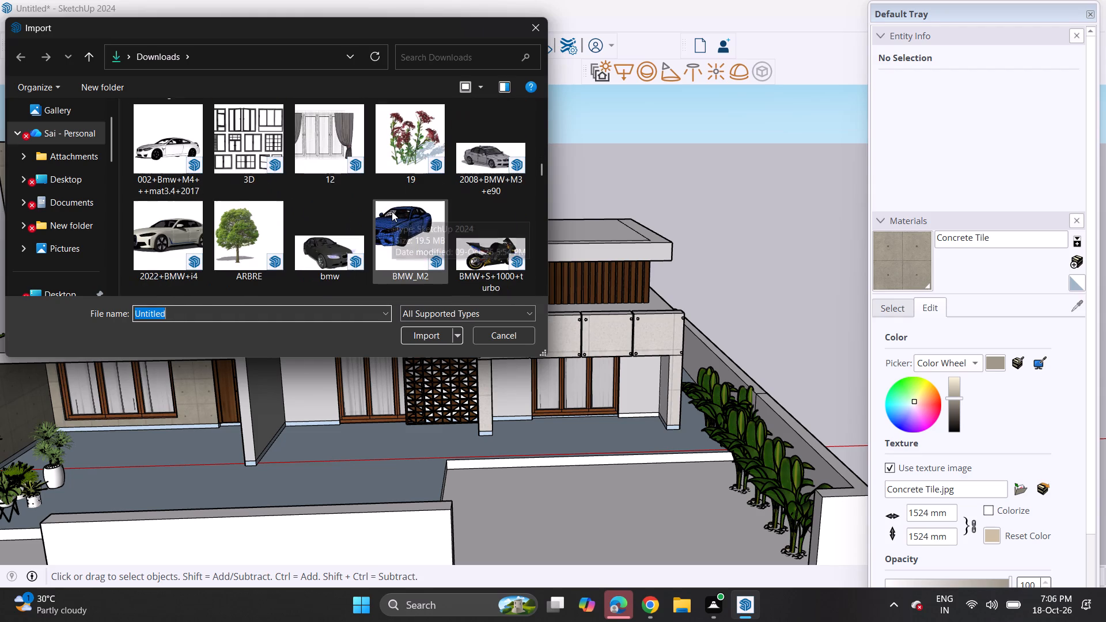
pyautogui.scroll(-3, 392, 211)
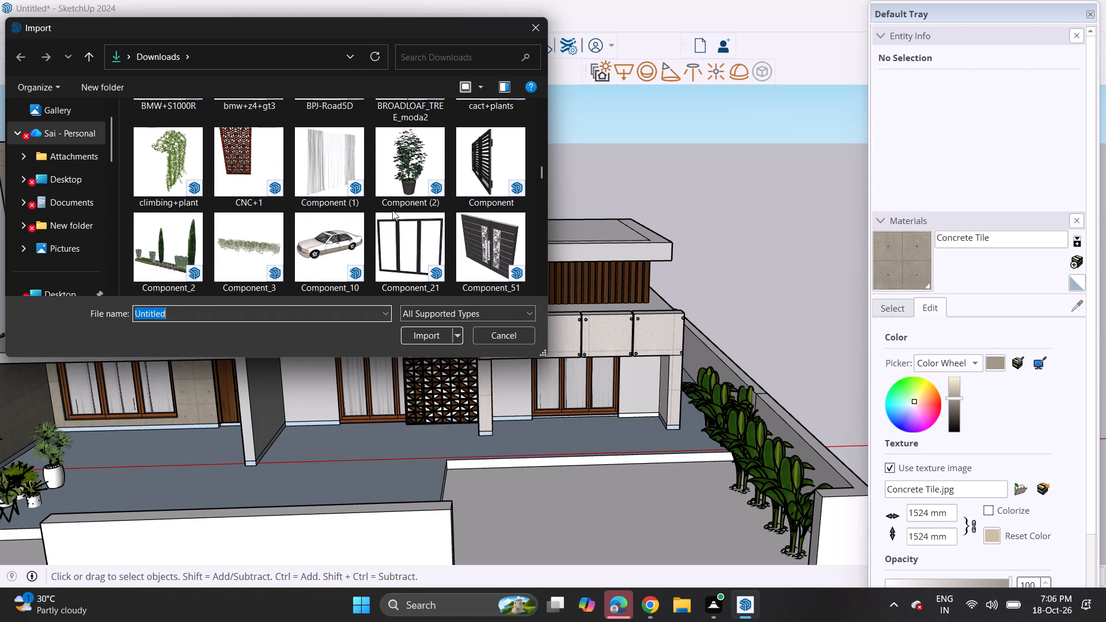
pyautogui.scroll(-1, 392, 210)
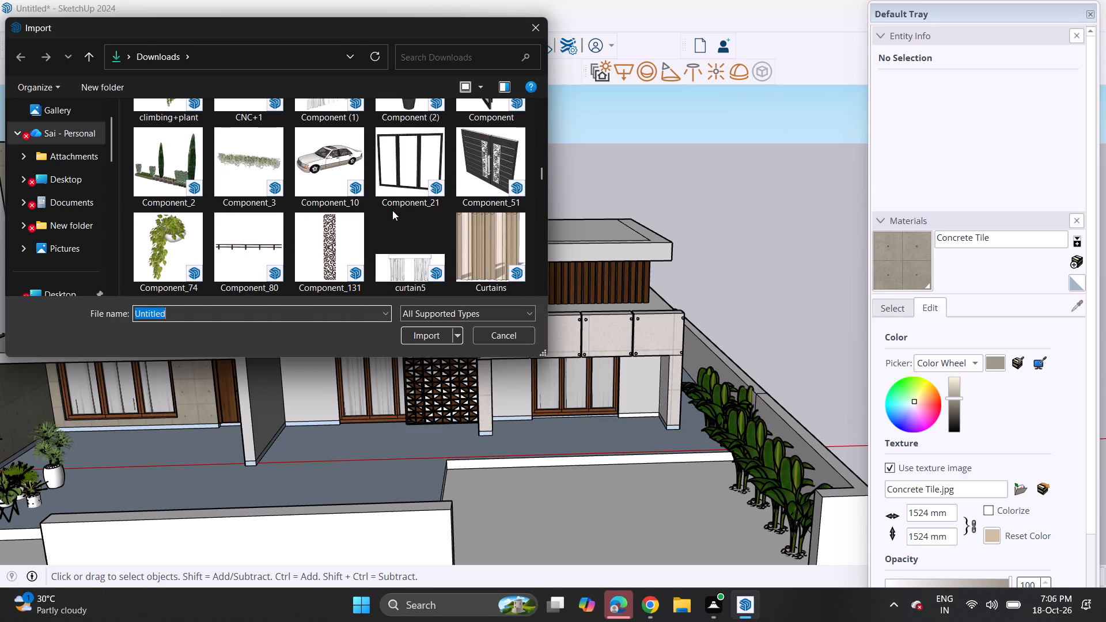
pyautogui.scroll(-4, 392, 210)
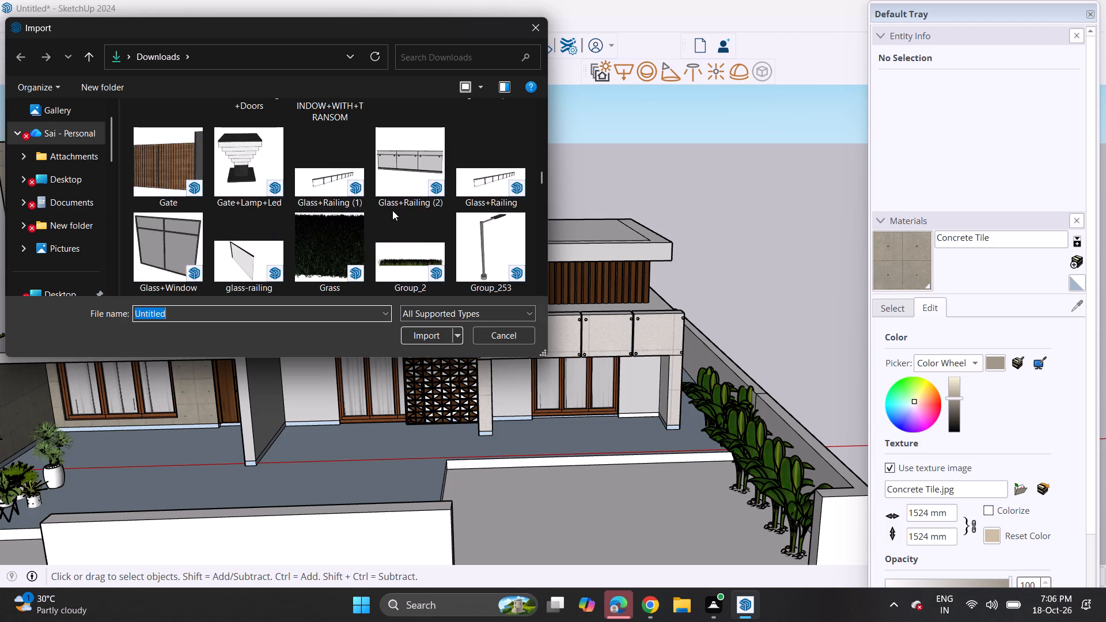
pyautogui.scroll(-4, 392, 210)
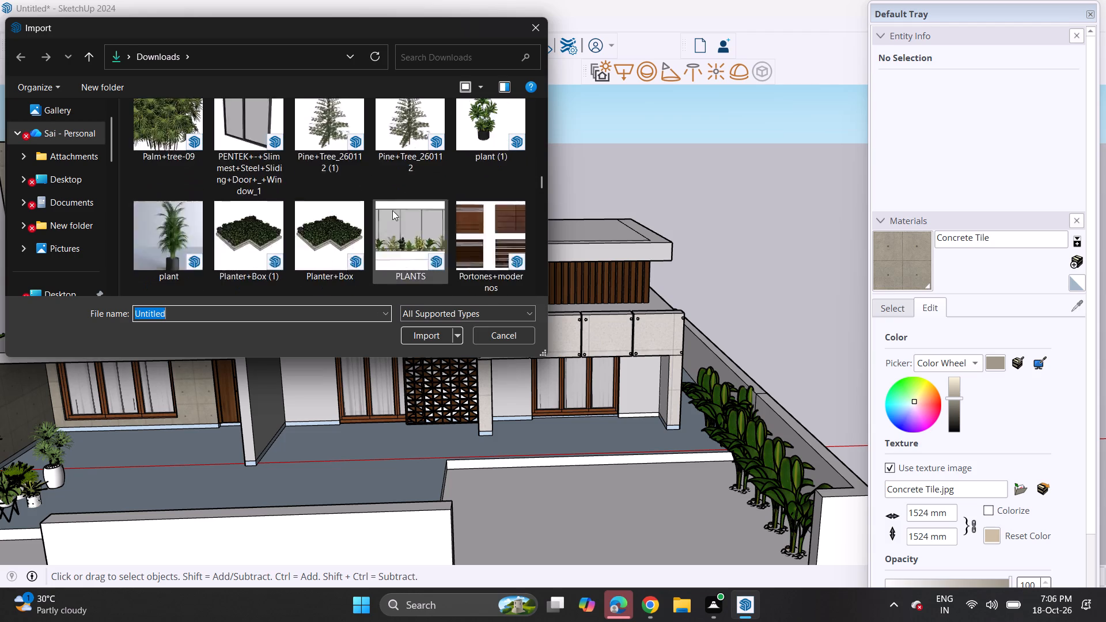
pyautogui.scroll(-1, 392, 210)
pyautogui.click(401, 160)
pyautogui.click(423, 335)
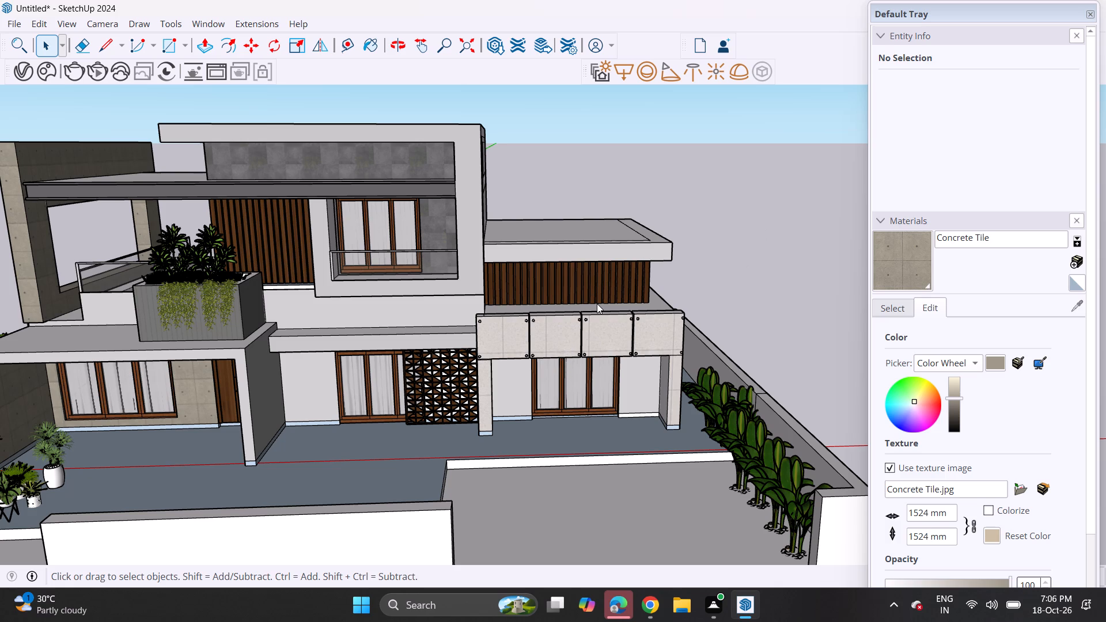
pyautogui.click(677, 335)
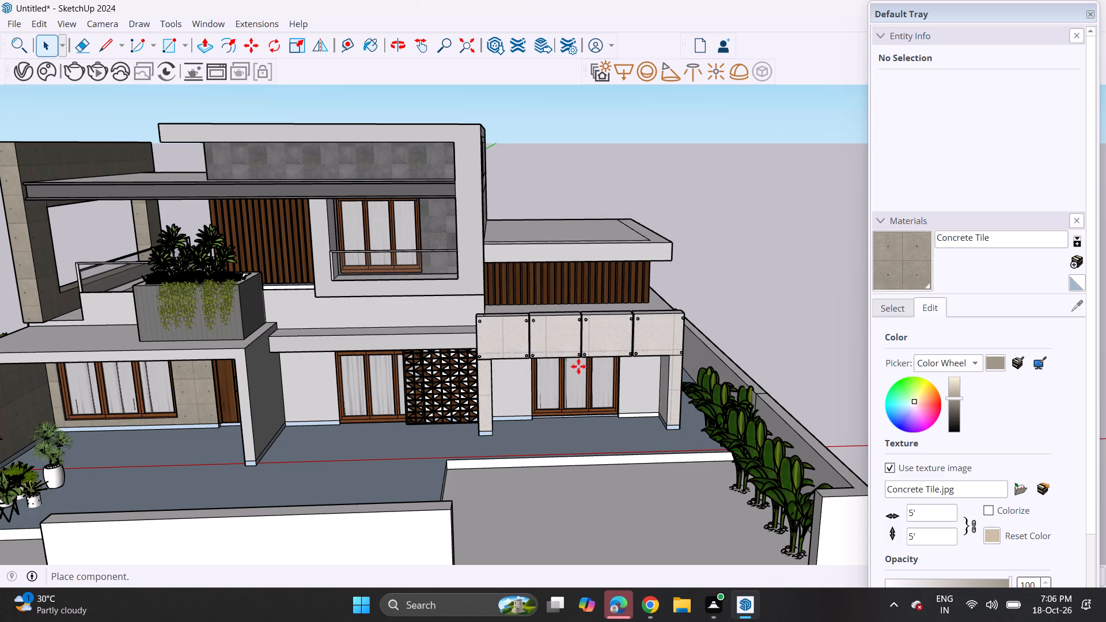
pyautogui.scroll(-3, 519, 438)
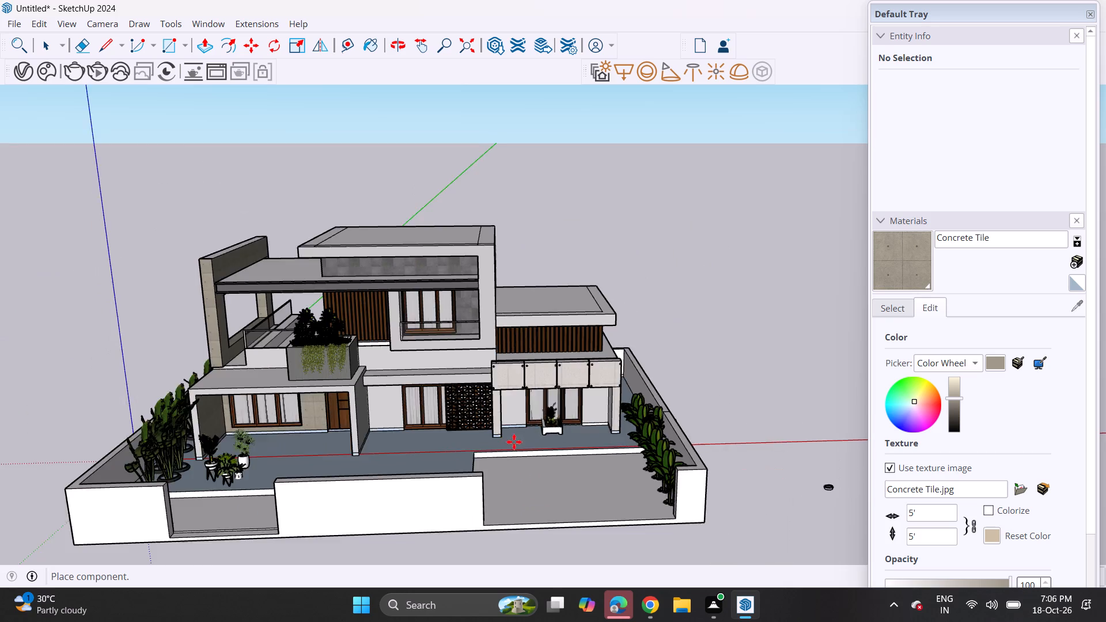
pyautogui.scroll(-5, 514, 442)
pyautogui.click(732, 416)
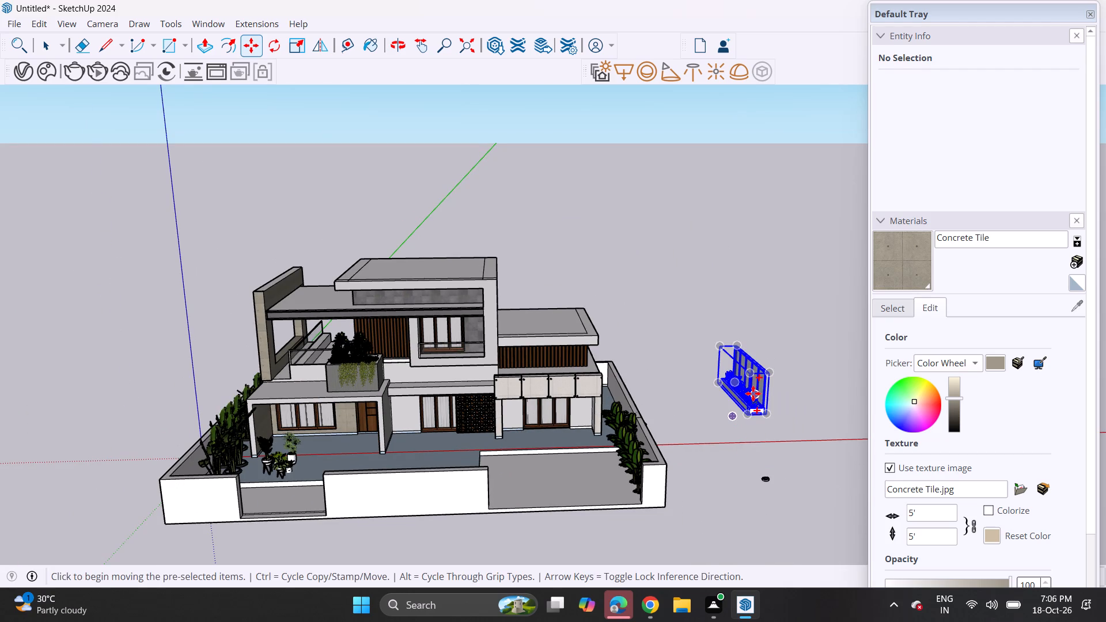
# Explode the imported PLANTS component and delete the tall framed panel behind its planter.
pyautogui.press('space')
pyautogui.click(753, 393)
pyautogui.rightClick(751, 392)
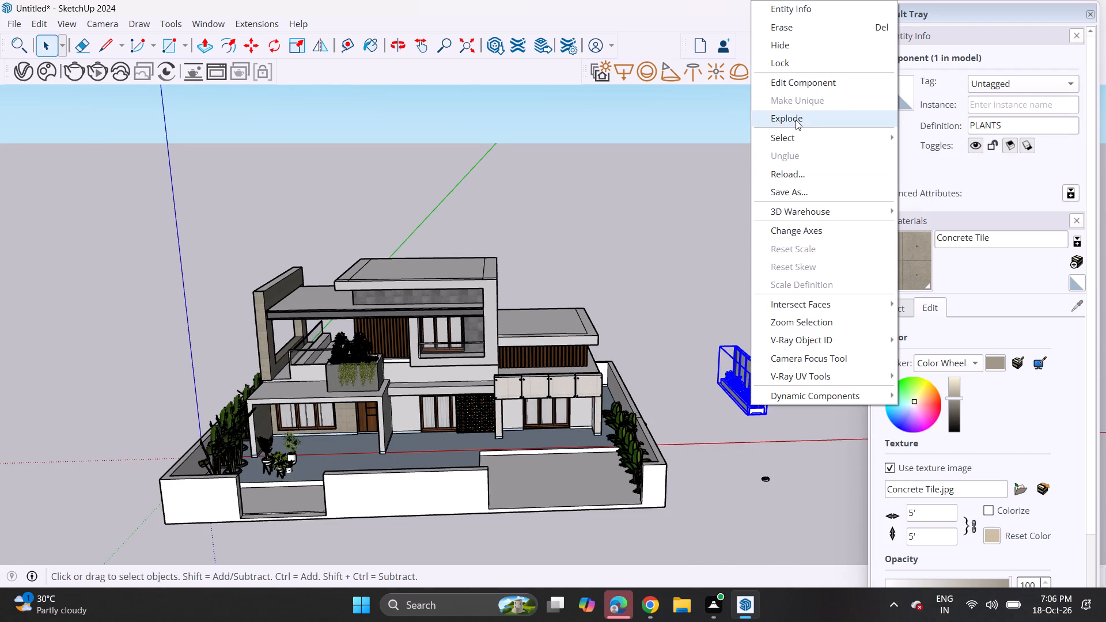
pyautogui.click(796, 120)
pyautogui.click(764, 366)
pyautogui.click(762, 378)
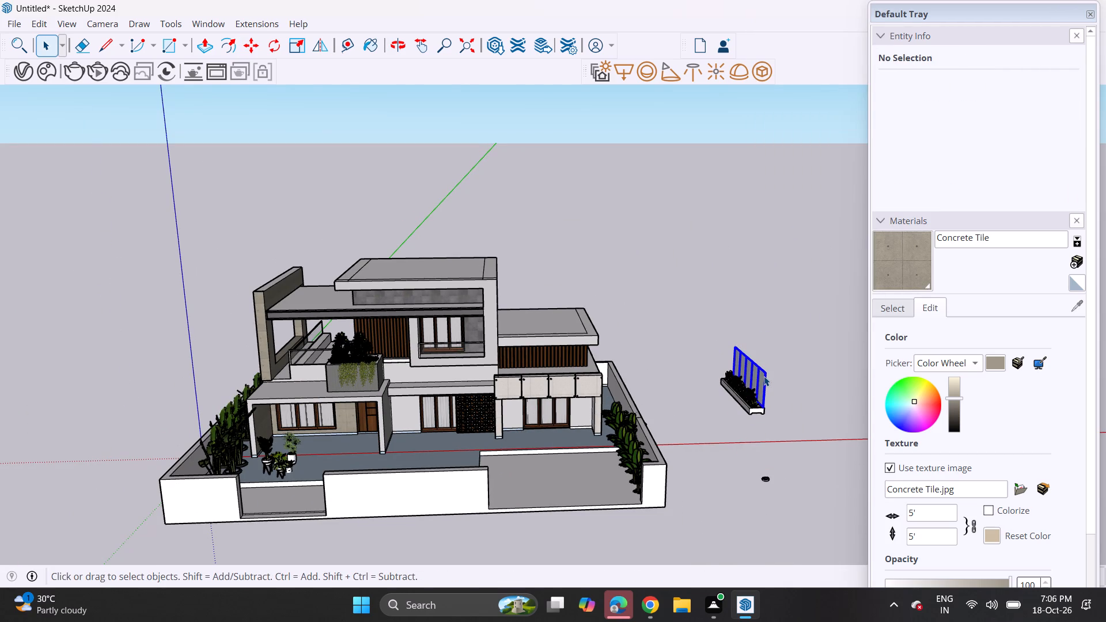
pyautogui.press('Delete')
# Select the remaining planter box with all its plants and make them one group.
pyautogui.moveTo(700, 343); pyautogui.dragTo(791, 425)
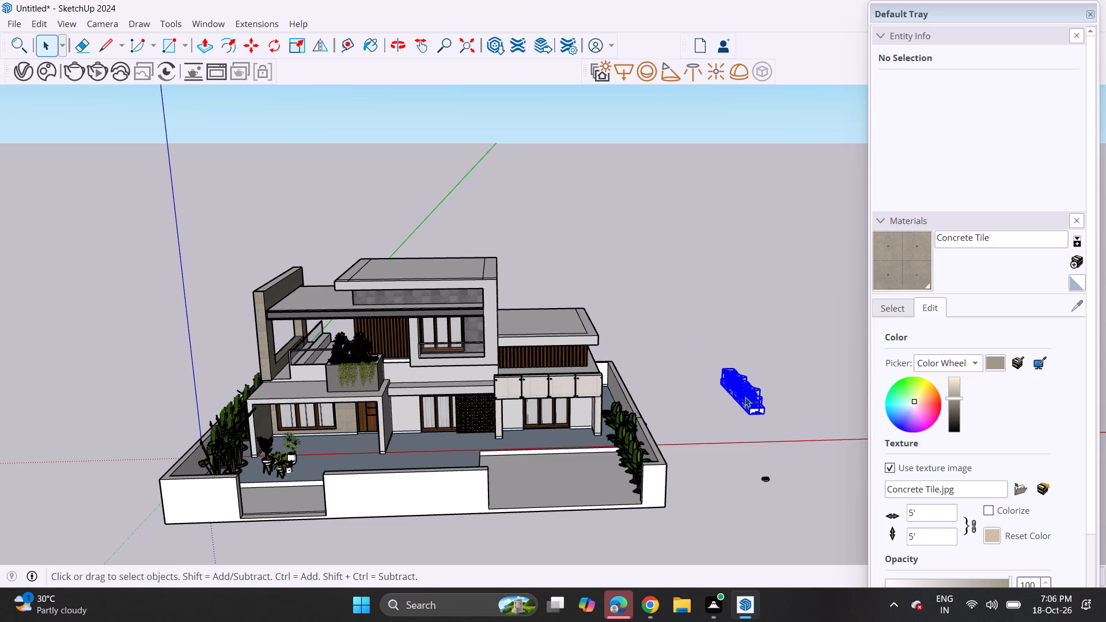
pyautogui.rightClick(745, 397)
pyautogui.click(778, 236)
# Rotate the planter group a quarter turn on the ground plane so its length runs parallel to the front facade.
pyautogui.moveTo(767, 315); pyautogui.dragTo(782, 355, button='middle')
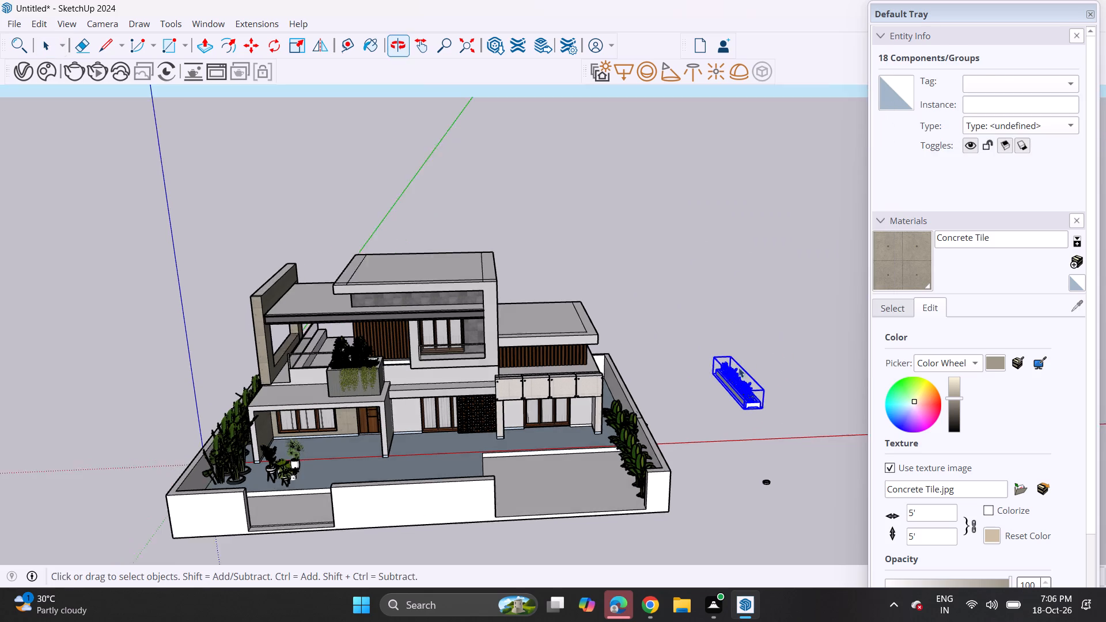
pyautogui.click(275, 43)
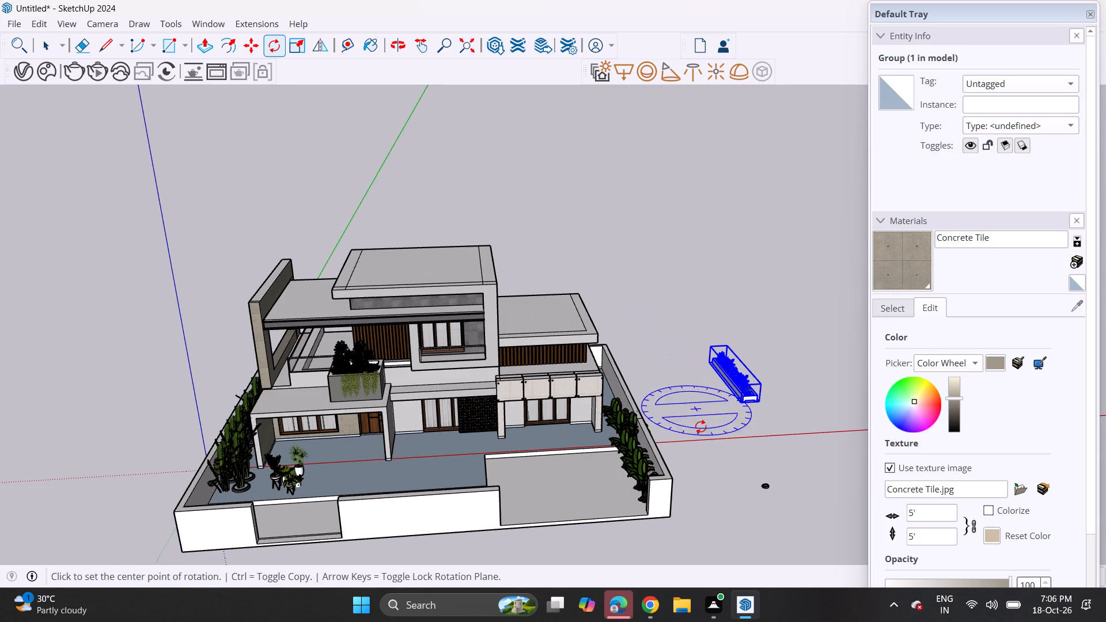
pyautogui.click(706, 431)
pyautogui.click(739, 431)
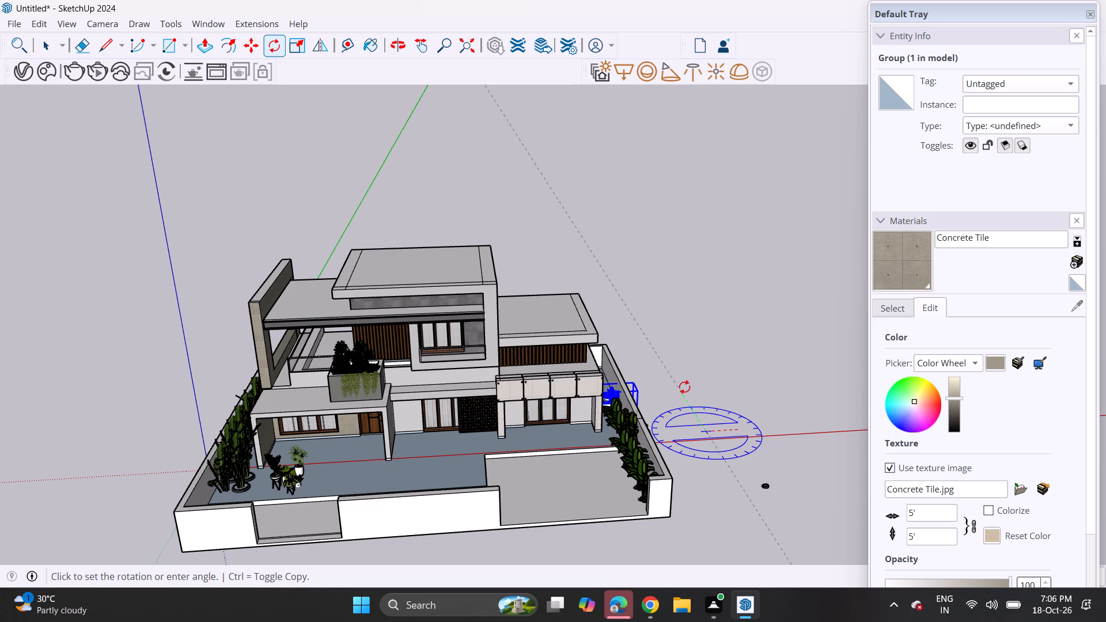
pyautogui.click(684, 387)
# Move the planter group onto the front edge of the plinth, in front of the porch's ground-floor window.
pyautogui.scroll(3, 671, 397)
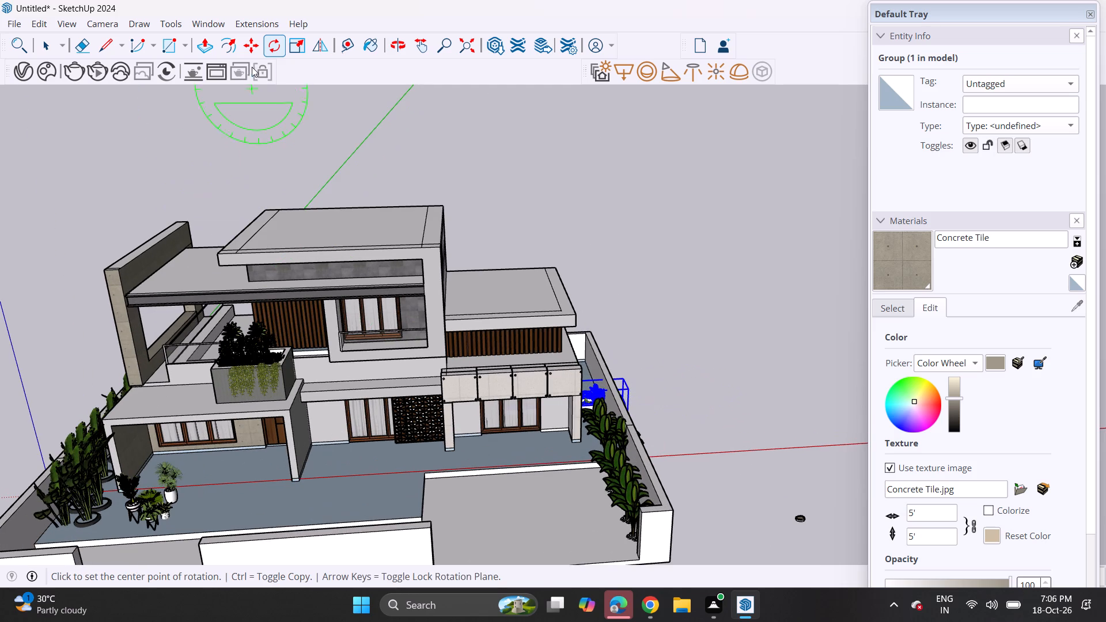
pyautogui.click(252, 56)
pyautogui.moveTo(539, 288); pyautogui.dragTo(468, 316, button='middle')
pyautogui.click(638, 414)
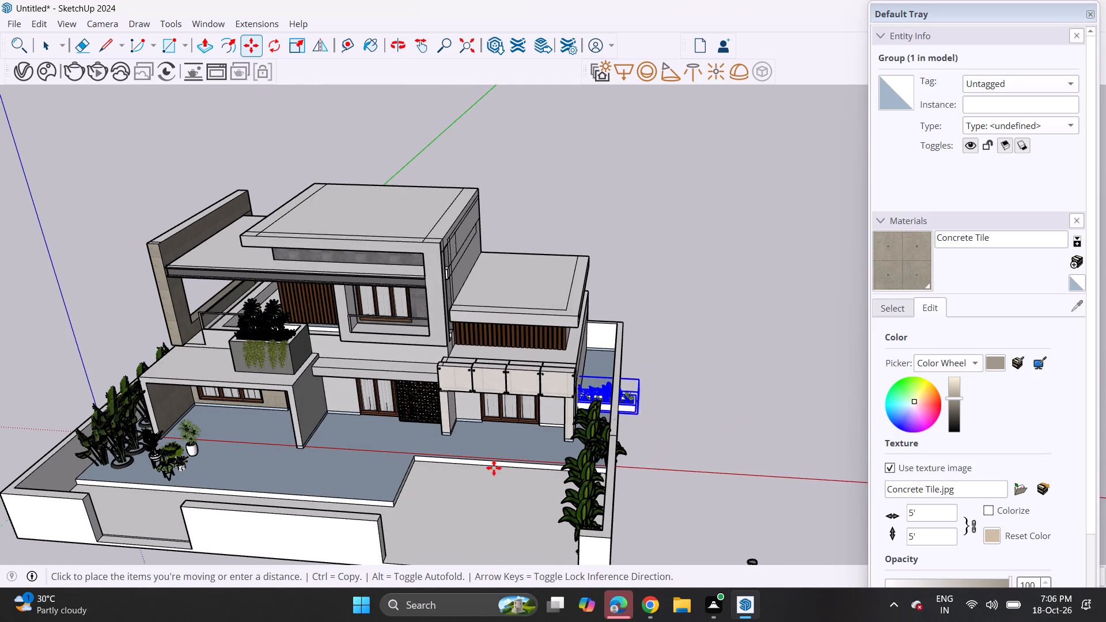
pyautogui.scroll(7, 502, 453)
pyautogui.moveTo(543, 462); pyautogui.dragTo(696, 462, button='middle')
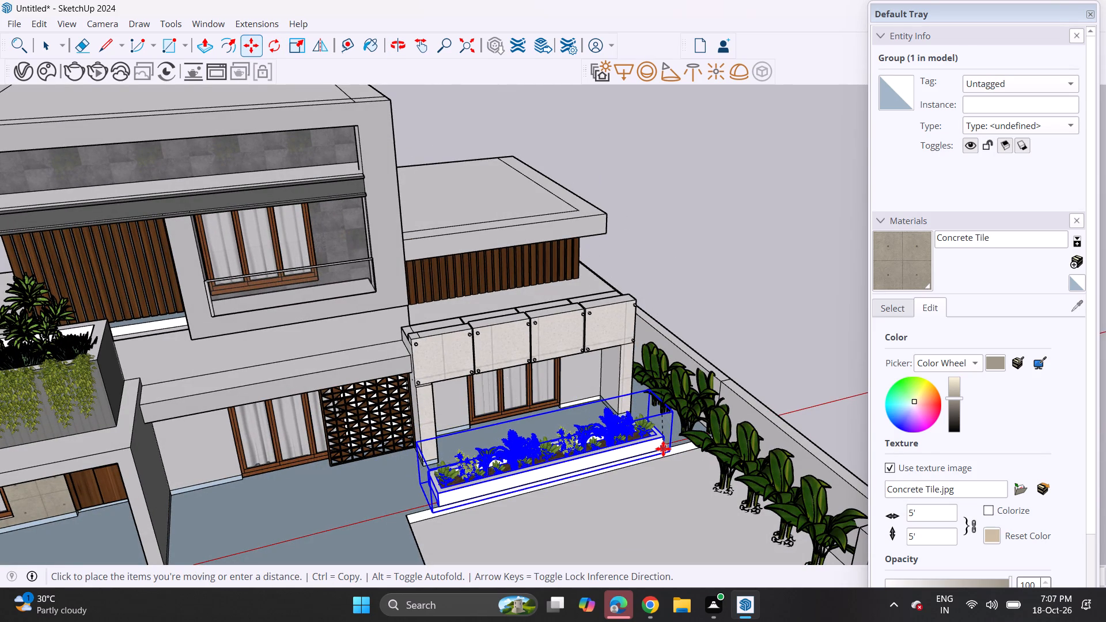
pyautogui.click(668, 446)
# Clear the selection and review the front elevation with the planter in front of the porch.
pyautogui.moveTo(601, 475); pyautogui.dragTo(559, 392, button='middle')
pyautogui.scroll(-2, 556, 384)
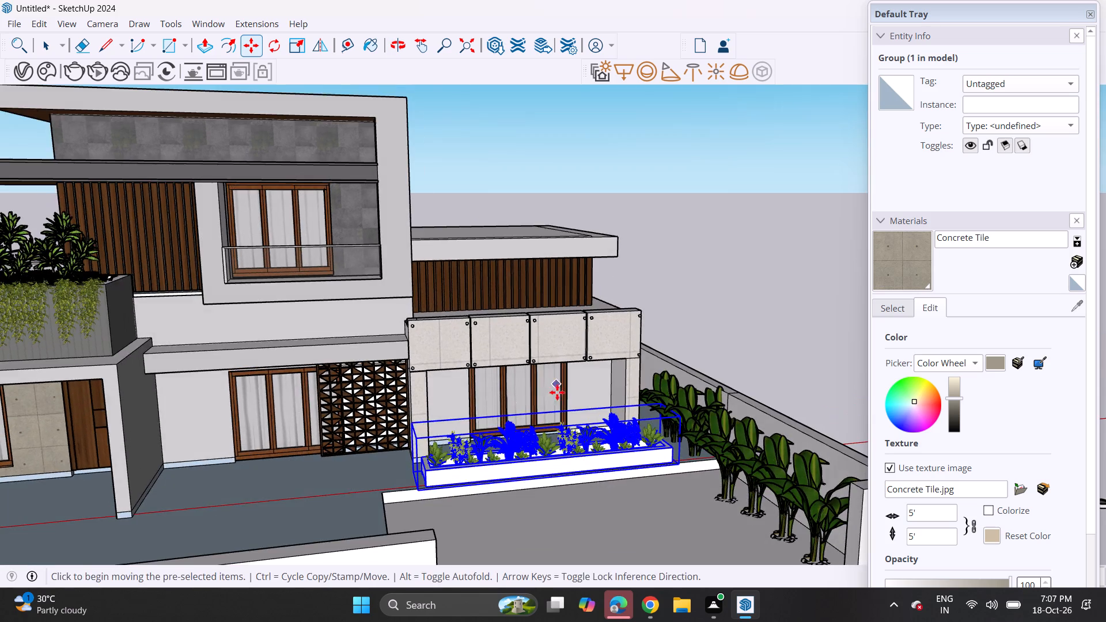
pyautogui.scroll(-5, 557, 392)
pyautogui.moveTo(548, 430); pyautogui.dragTo(537, 374, button='middle')
pyautogui.press('space')
pyautogui.click(713, 289)
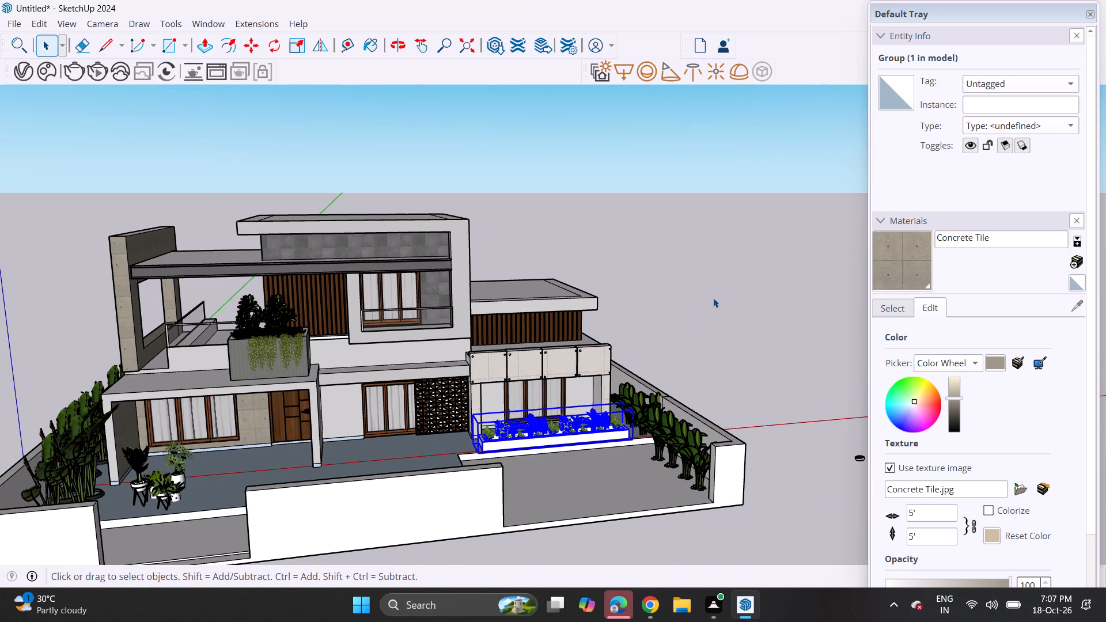
pyautogui.moveTo(588, 407); pyautogui.dragTo(567, 357, button='middle')
pyautogui.scroll(1, 461, 409)
pyautogui.keyDown('shift'); pyautogui.moveTo(462, 409); pyautogui.dragTo(613, 422, button='middle'); pyautogui.keyUp('shift')
pyautogui.moveTo(601, 422); pyautogui.dragTo(558, 397, button='middle')
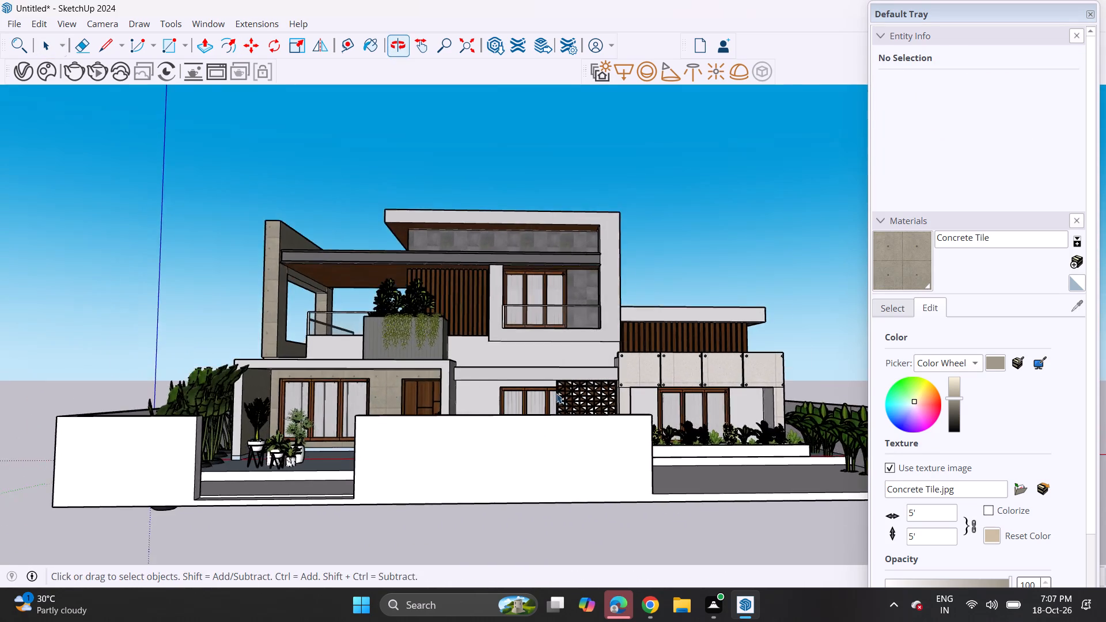
# Move the planter group in front of the porch window slightly forward, closer to the plinth's front edge.
pyautogui.scroll(1, 550, 390)
pyautogui.scroll(-1, 547, 393)
pyautogui.keyDown('shift'); pyautogui.moveTo(550, 396); pyautogui.dragTo(585, 429, button='middle'); pyautogui.keyUp('shift')
pyautogui.moveTo(589, 419); pyautogui.dragTo(570, 415, button='middle')
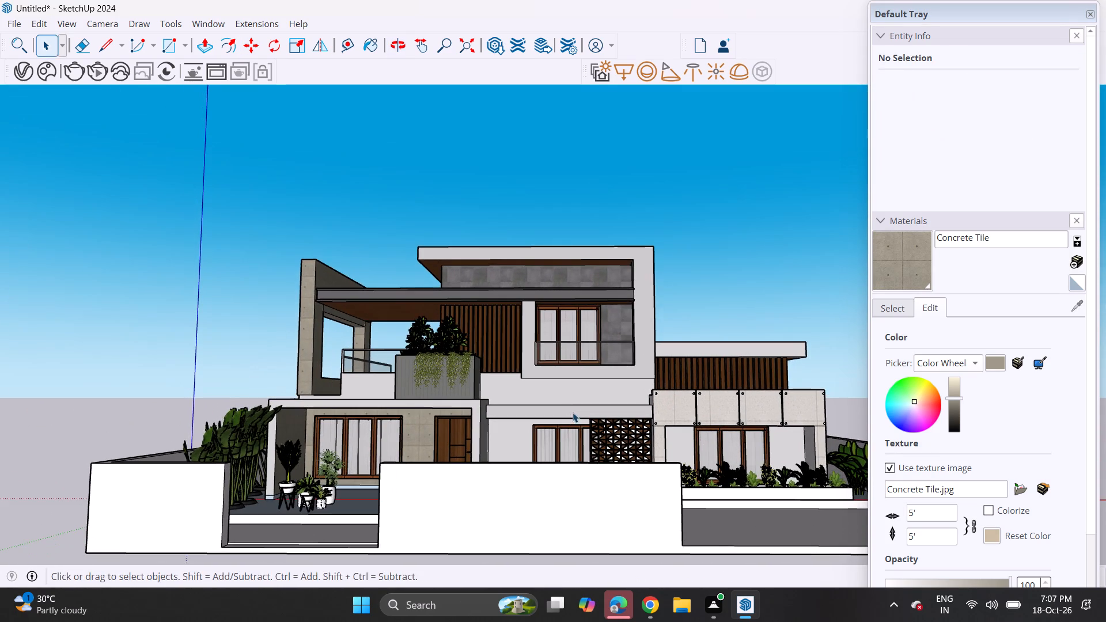
pyautogui.keyDown('shift'); pyautogui.moveTo(582, 412); pyautogui.dragTo(438, 375, button='middle'); pyautogui.keyUp('shift')
pyautogui.keyDown('shift'); pyautogui.scroll(1, 580, 412); pyautogui.keyUp('shift')
pyautogui.scroll(6, 582, 418)
pyautogui.moveTo(603, 470); pyautogui.dragTo(522, 321, button='middle')
pyautogui.moveTo(521, 316); pyautogui.dragTo(555, 398, button='middle')
pyautogui.click(570, 403)
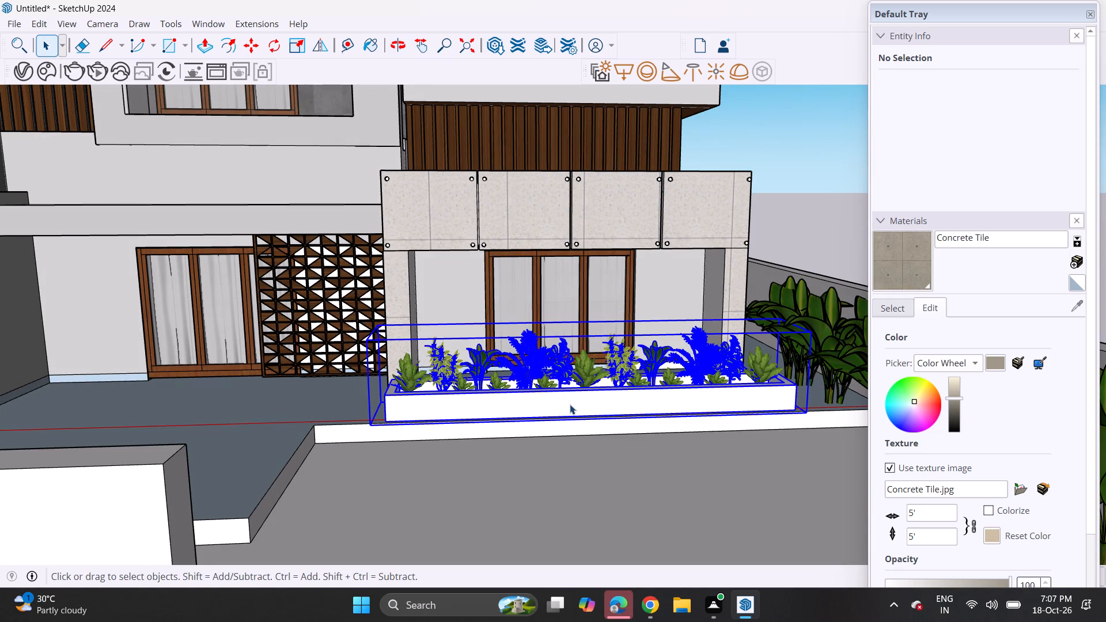
pyautogui.press('m')
pyautogui.click(587, 364)
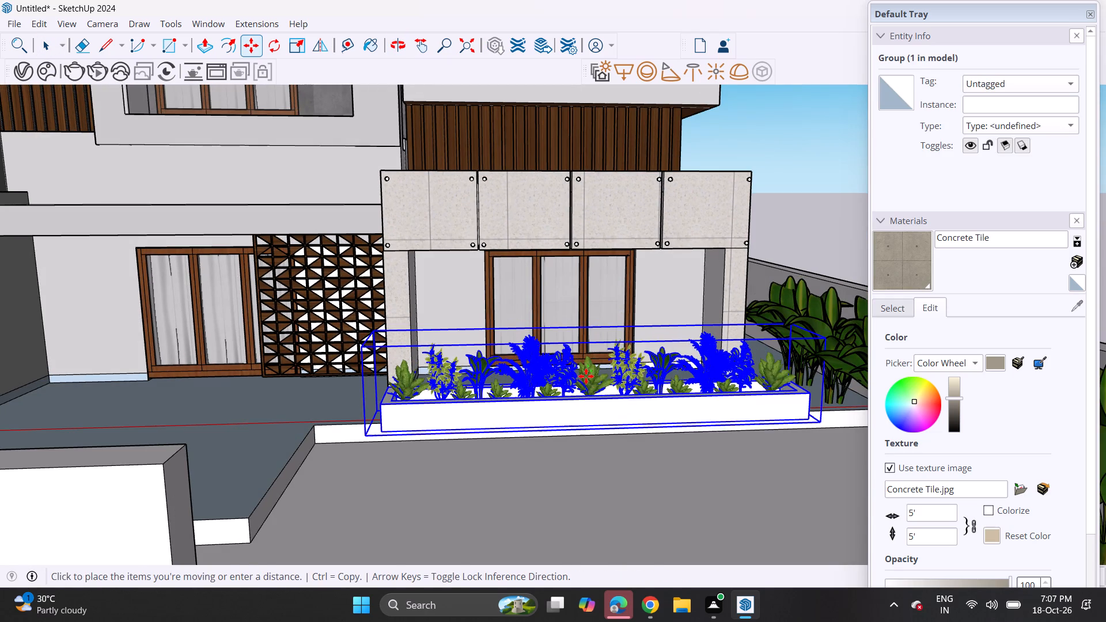
pyautogui.click(583, 371)
# Lower the planter group partly into the plinth and shift it slightly along the facade.
pyautogui.moveTo(539, 390); pyautogui.dragTo(646, 401, button='middle')
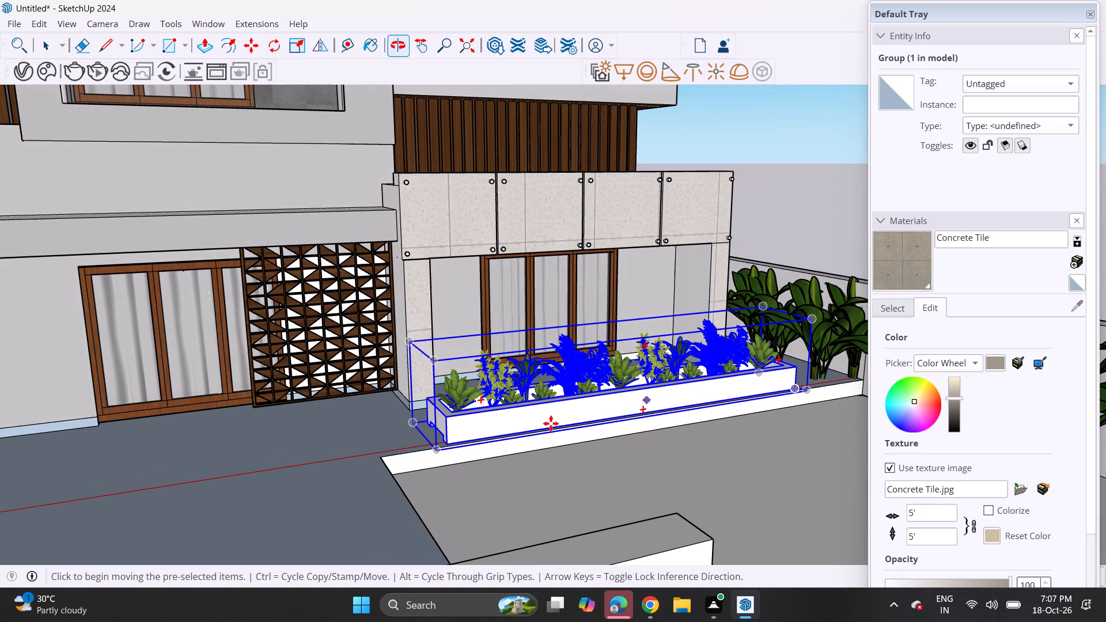
pyautogui.click(441, 446)
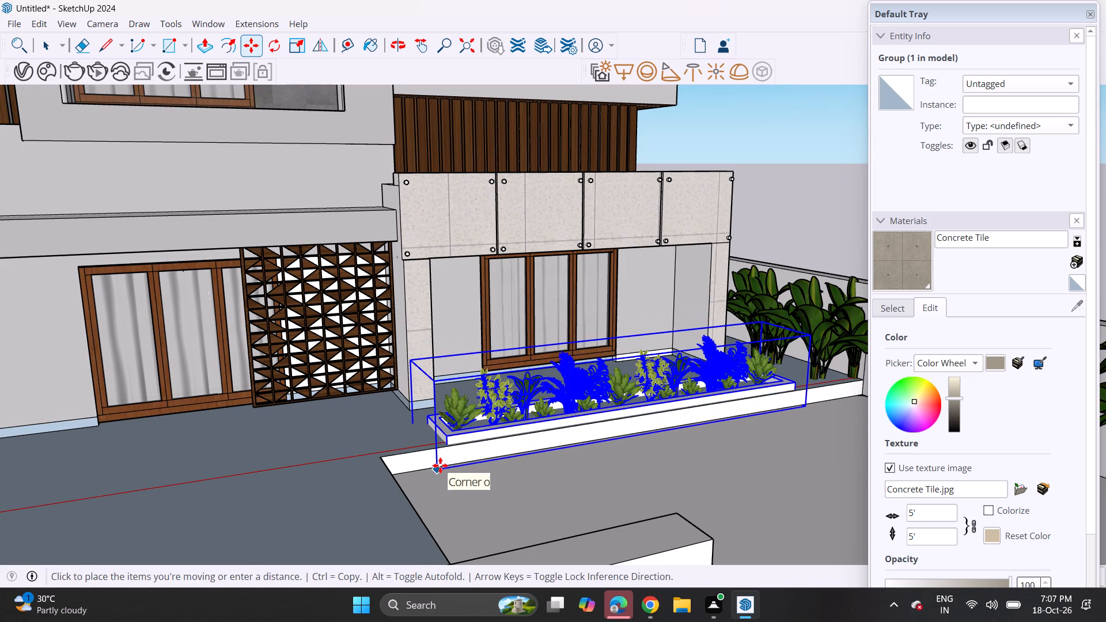
pyautogui.click(440, 467)
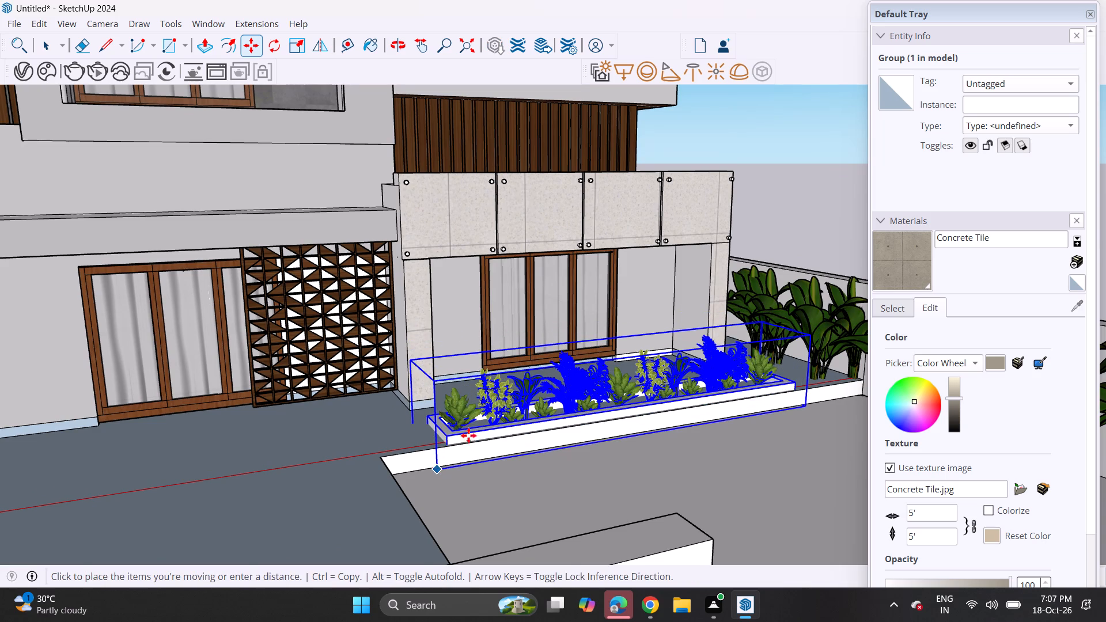
pyautogui.moveTo(501, 429); pyautogui.dragTo(381, 418, button='middle')
pyautogui.click(567, 385)
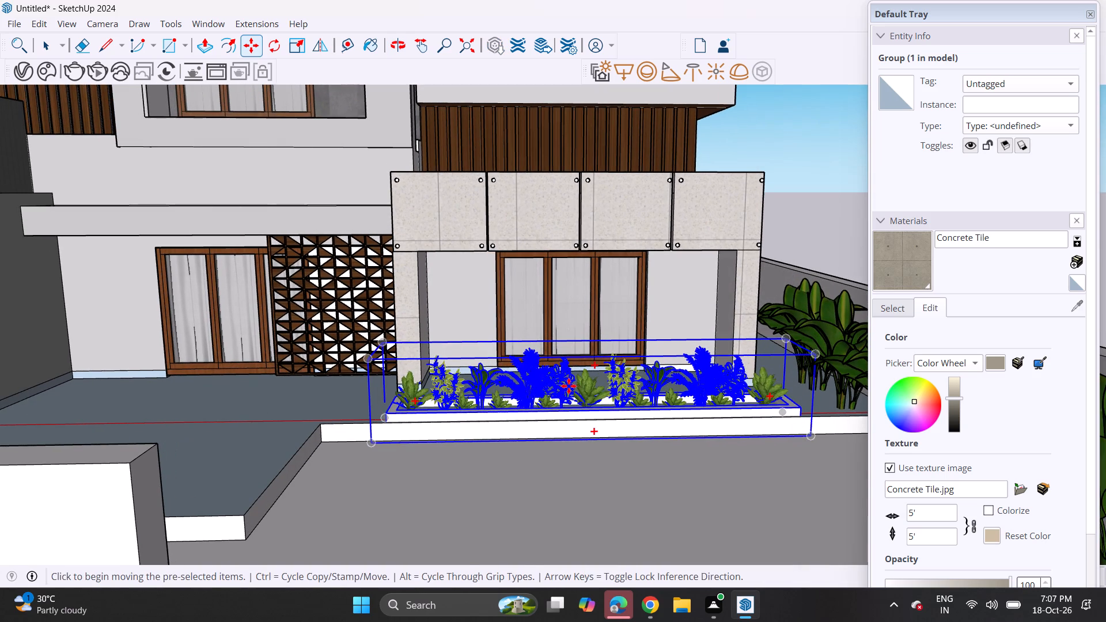
pyautogui.click(574, 386)
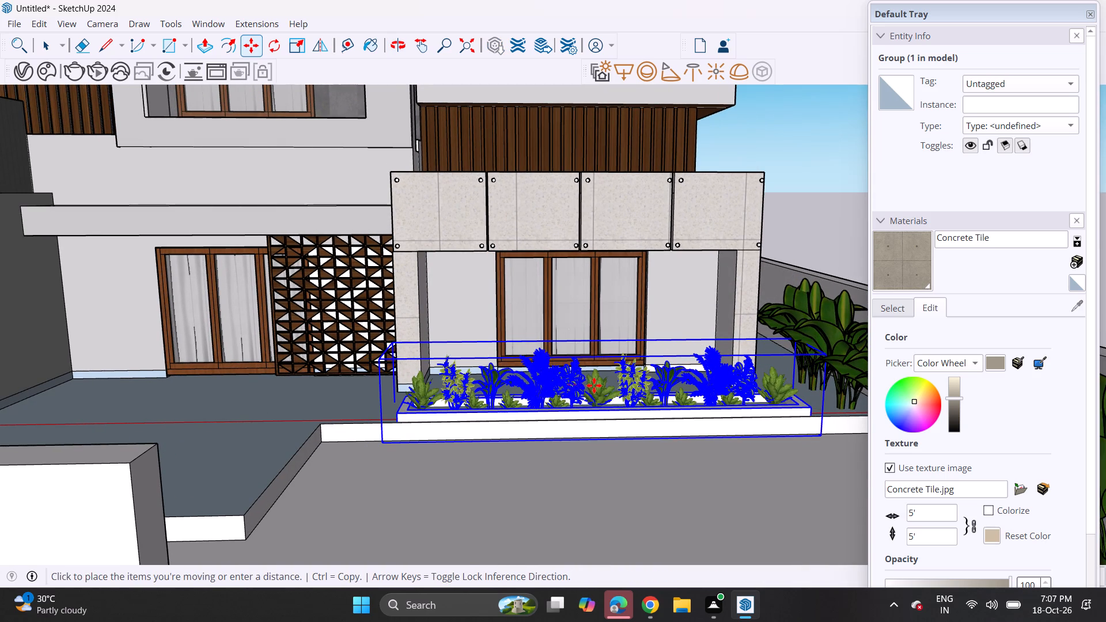
# Lower the planter group further until its box sinks into the plinth and only the plants stand above the floor.
pyautogui.moveTo(594, 385); pyautogui.dragTo(381, 393, button='middle')
pyautogui.scroll(2, 436, 352)
pyautogui.click(473, 365)
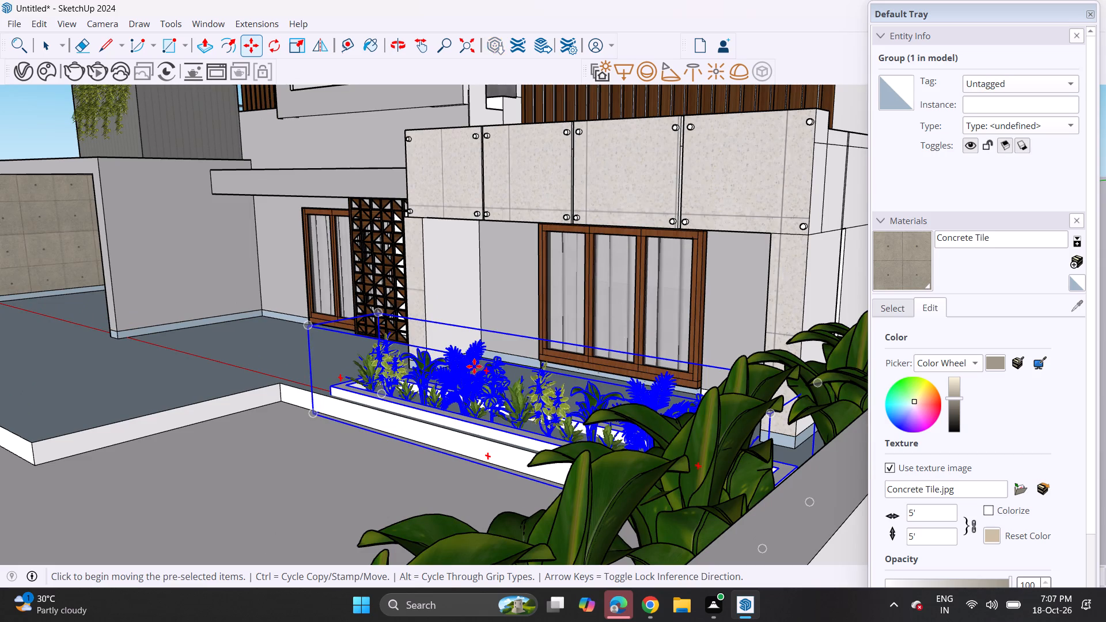
pyautogui.click(475, 381)
pyautogui.press('space')
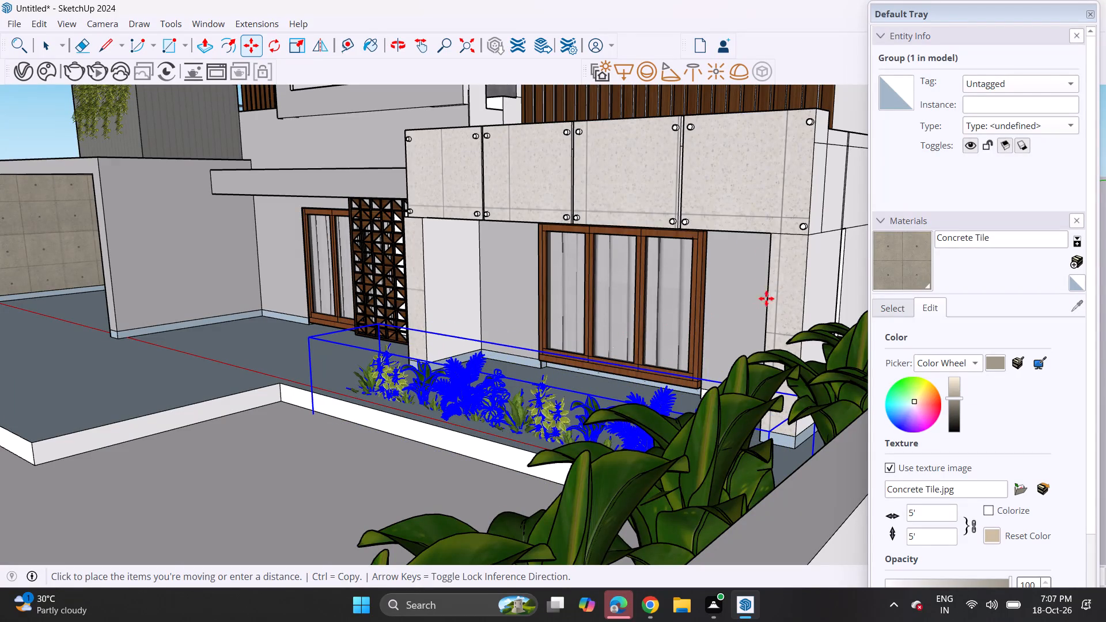
# Deselect the planter group and review the front elevation with the plants along the plinth edge.
pyautogui.click(767, 251)
pyautogui.moveTo(701, 283); pyautogui.dragTo(824, 241, button='middle')
pyautogui.scroll(-5, 764, 268)
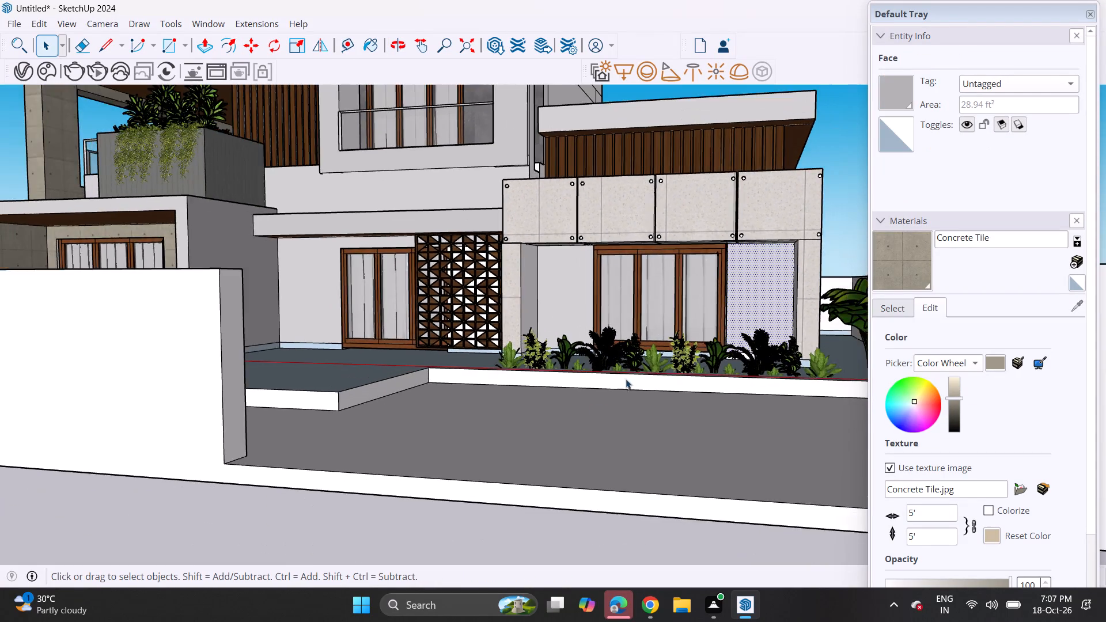
pyautogui.scroll(-1, 626, 379)
pyautogui.moveTo(630, 393); pyautogui.dragTo(692, 377, button='middle')
pyautogui.scroll(-4, 702, 369)
pyautogui.keyDown('shift'); pyautogui.moveTo(615, 380); pyautogui.dragTo(706, 411, button='middle'); pyautogui.keyUp('shift')
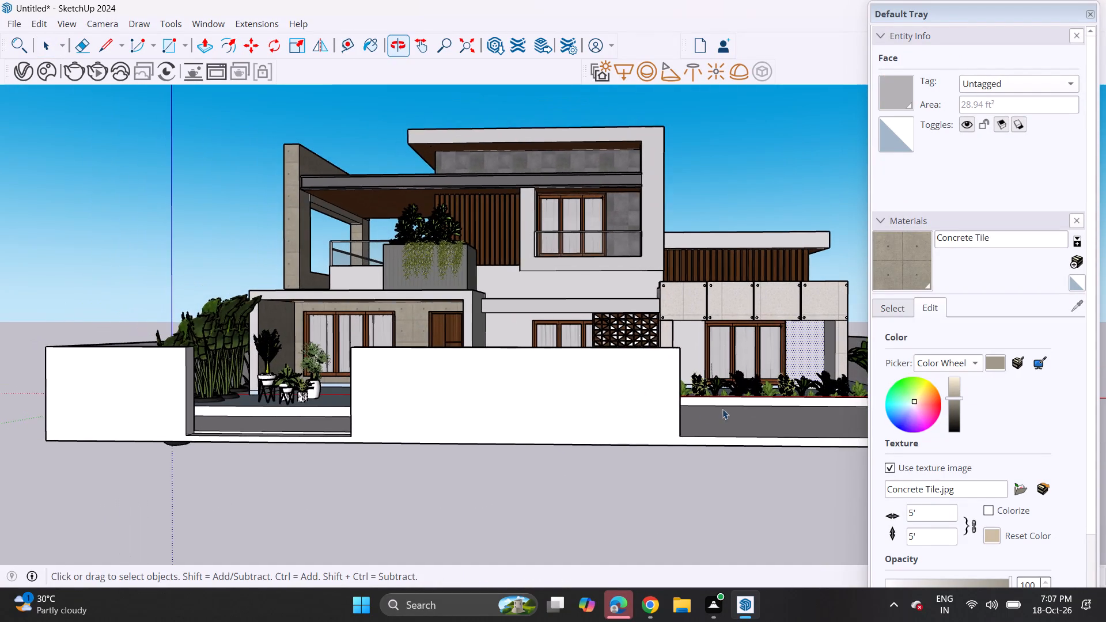
# Scale the planter group deeper toward the porch window and slightly taller.
pyautogui.scroll(5, 801, 380)
pyautogui.moveTo(768, 385); pyautogui.dragTo(613, 409, button='middle')
pyautogui.moveTo(610, 409); pyautogui.dragTo(616, 437, button='middle')
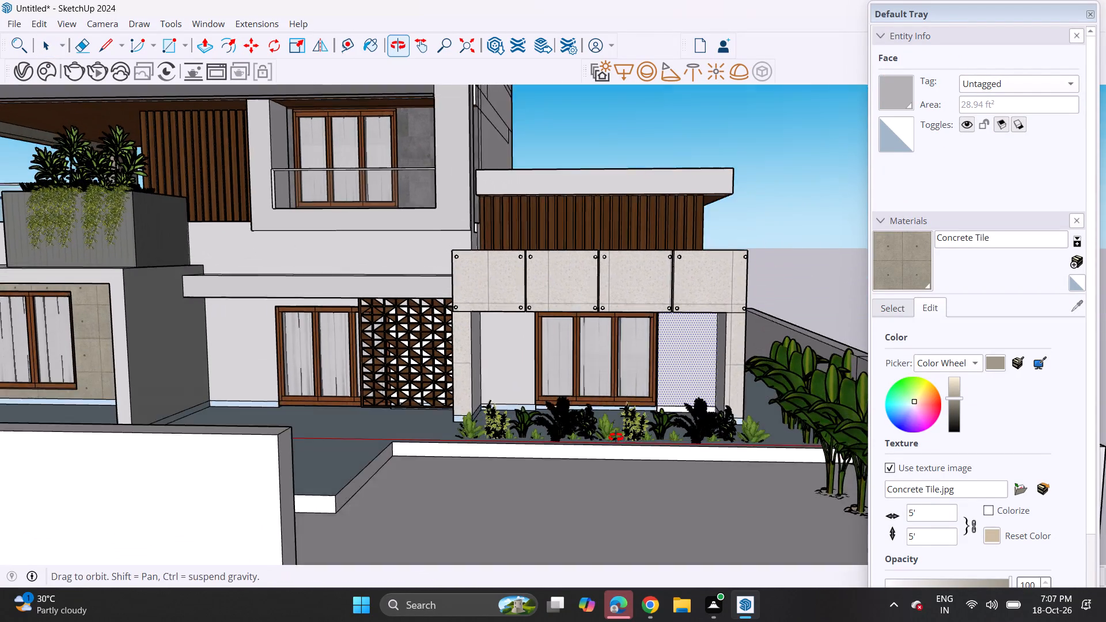
pyautogui.moveTo(616, 437); pyautogui.dragTo(616, 446, button='middle')
pyautogui.scroll(3, 618, 447)
pyautogui.click(618, 428)
pyautogui.moveTo(631, 425); pyautogui.dragTo(349, 537, button='middle')
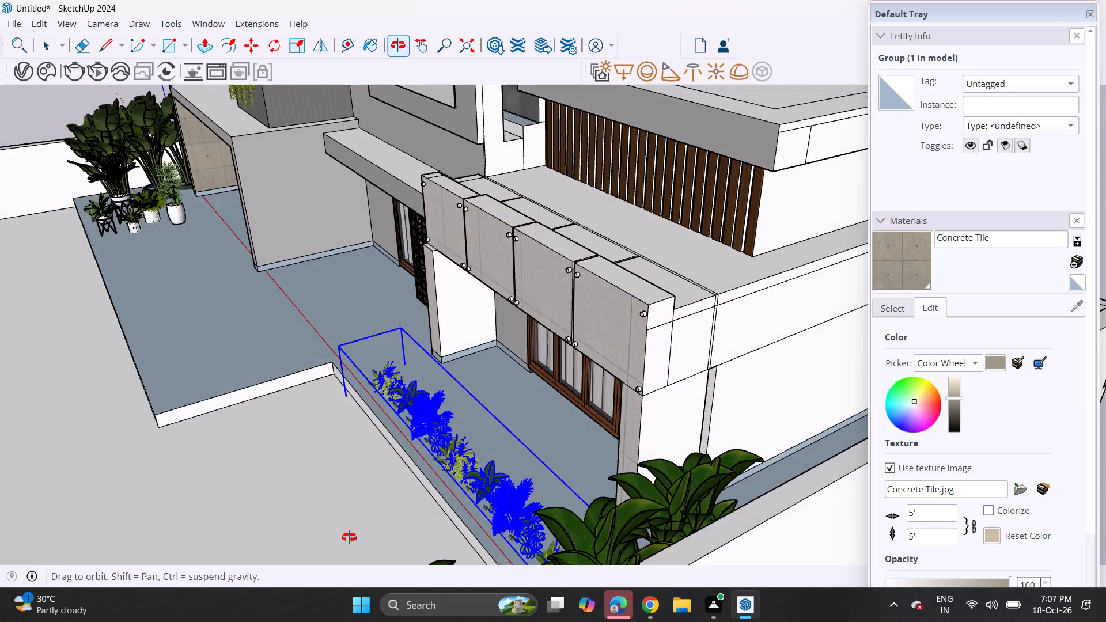
pyautogui.moveTo(349, 537); pyautogui.dragTo(325, 525, button='middle')
pyautogui.click(298, 48)
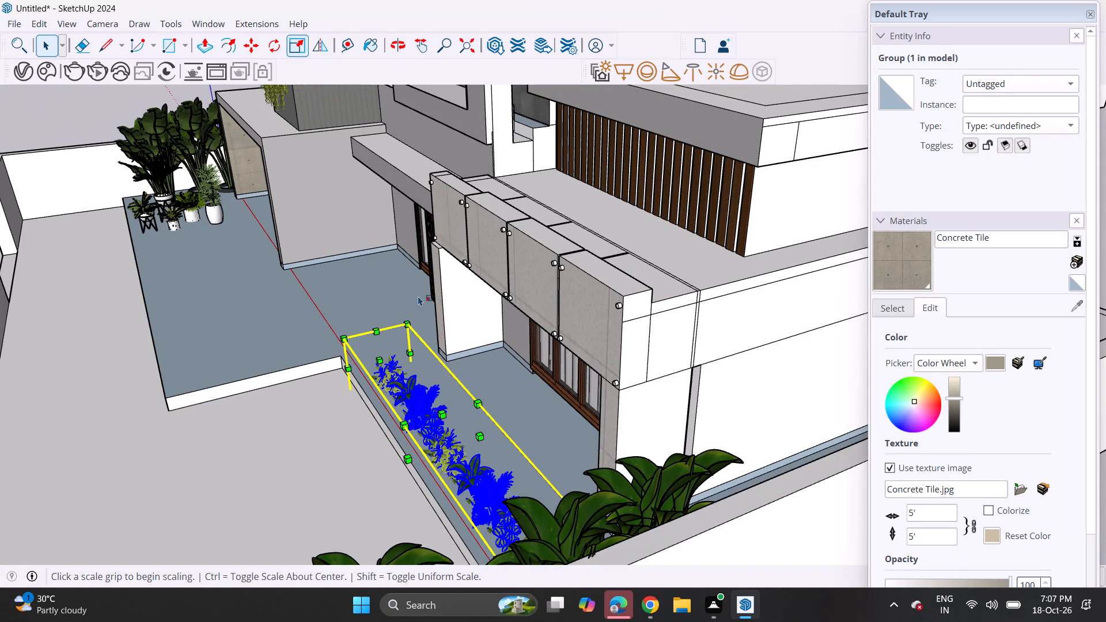
pyautogui.click(480, 433)
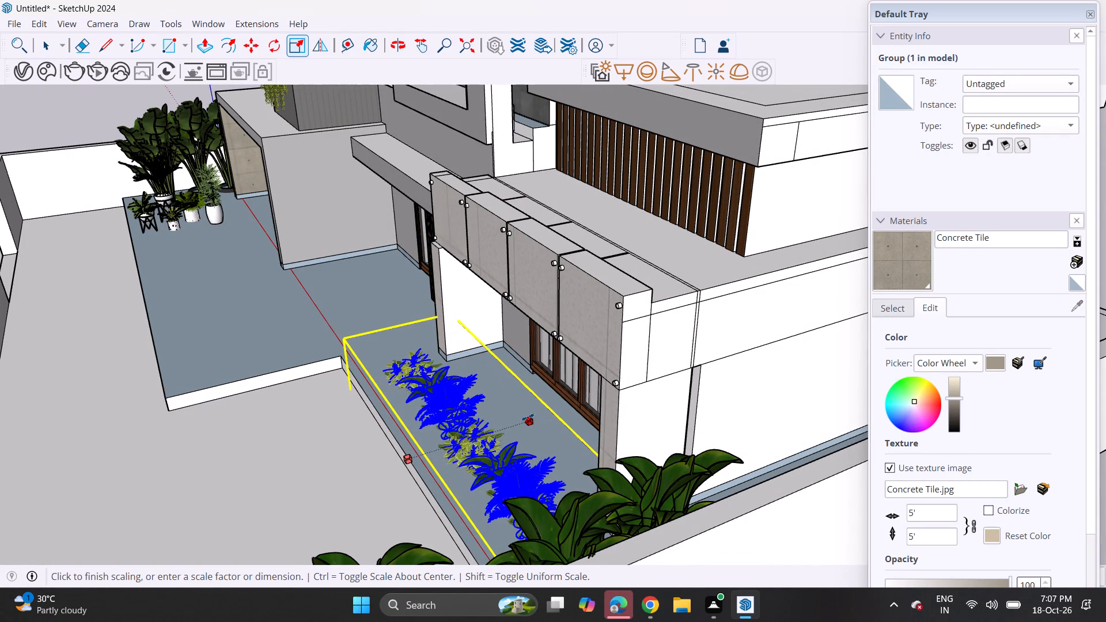
pyautogui.click(528, 417)
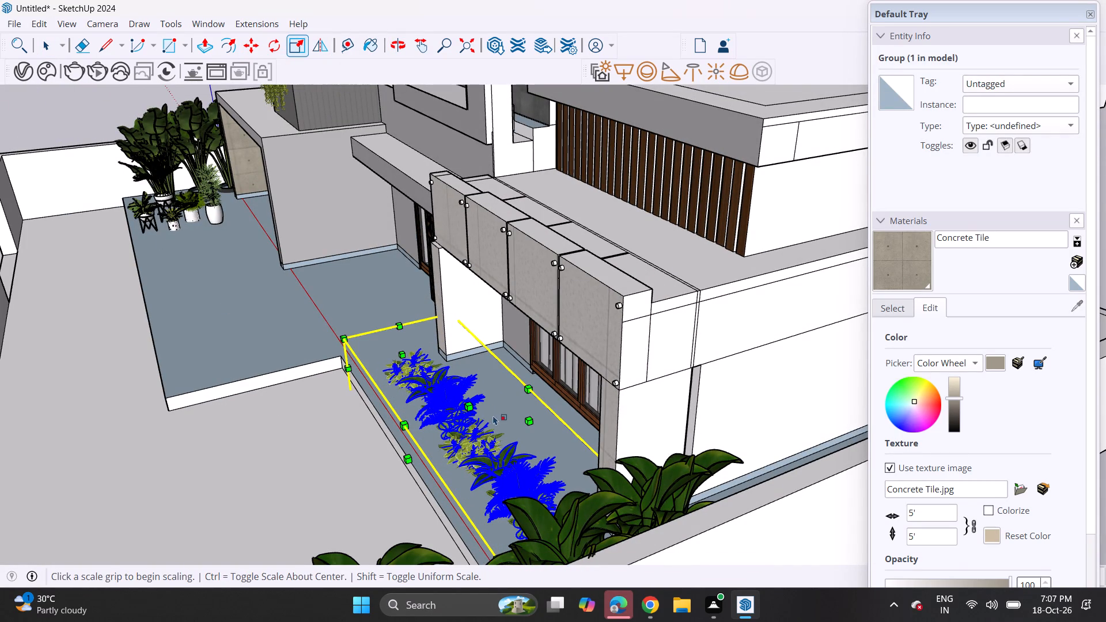
pyautogui.click(466, 405)
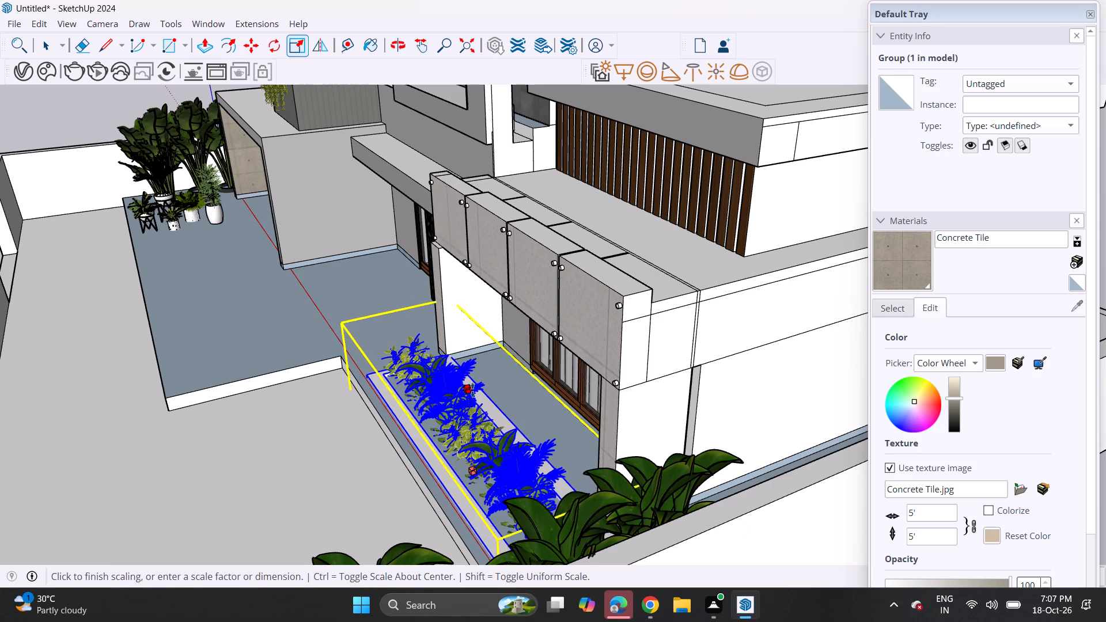
pyautogui.click(472, 390)
# Lower the enlarged planter group so its box is hidden again beneath the plinth floor.
pyautogui.moveTo(403, 409); pyautogui.dragTo(729, 286, button='middle')
pyautogui.scroll(3, 634, 408)
pyautogui.press('m')
pyautogui.click(625, 382)
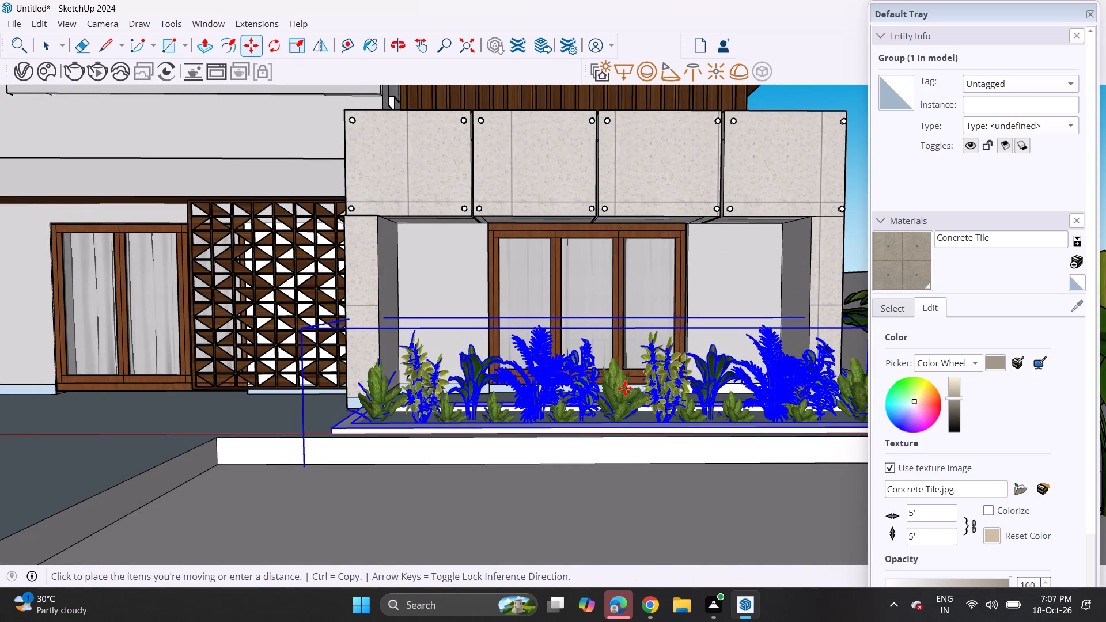
pyautogui.click(625, 392)
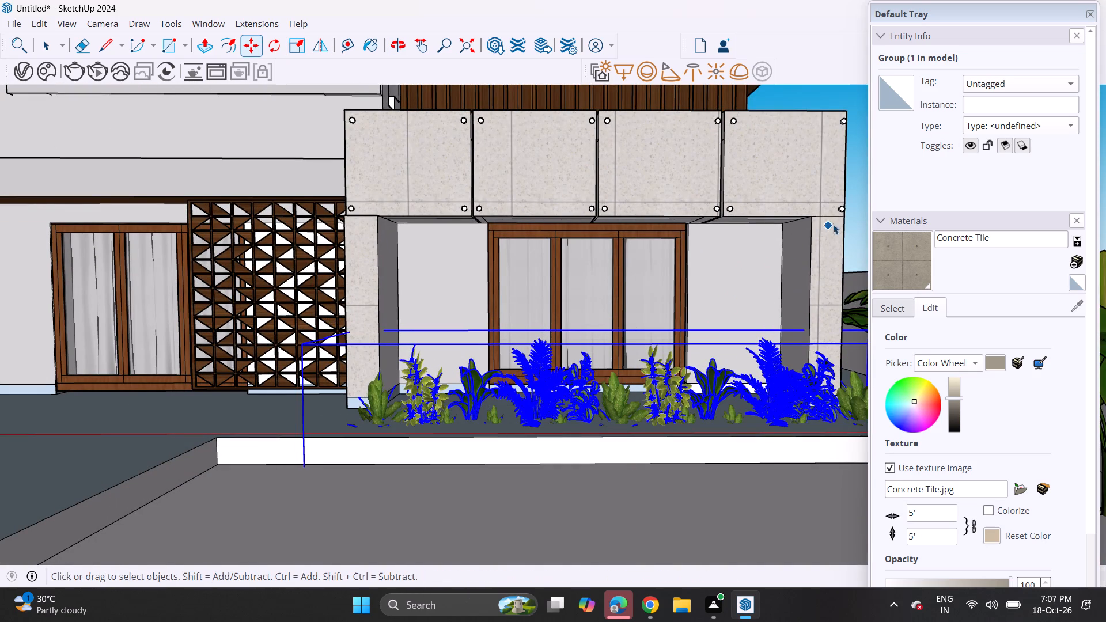
# Clear the selection and review the whole front elevation with the boundary wall and porch plants.
pyautogui.press('space')
pyautogui.click(852, 221)
pyautogui.scroll(-8, 671, 323)
pyautogui.scroll(-3, 586, 408)
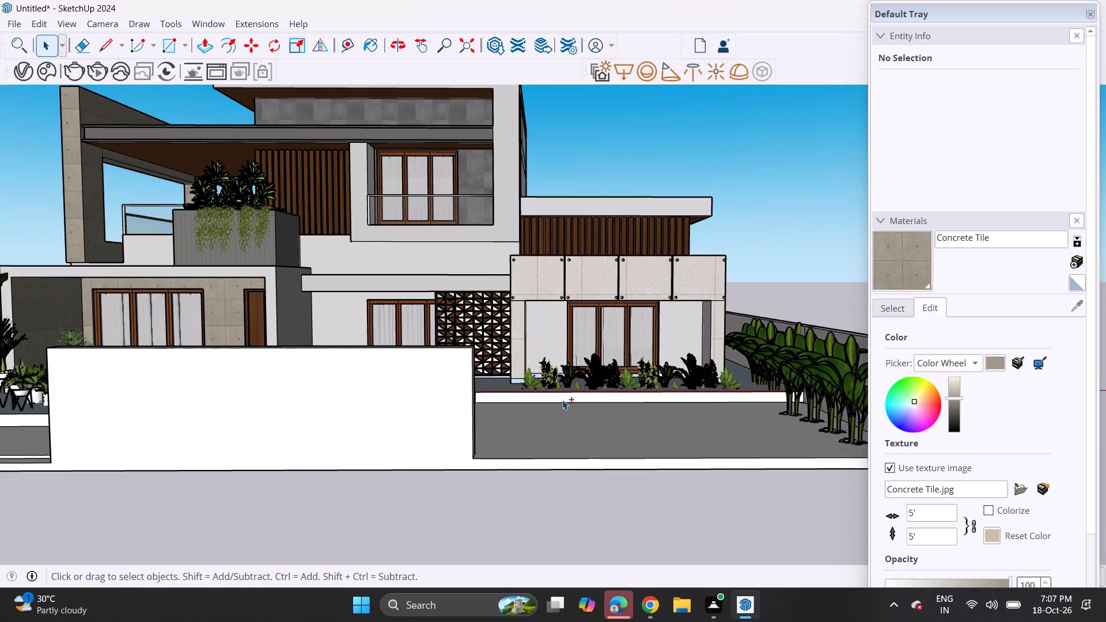
pyautogui.keyDown('shift'); pyautogui.moveTo(592, 392); pyautogui.dragTo(735, 382, button='middle'); pyautogui.keyUp('shift')
pyautogui.moveTo(659, 381); pyautogui.dragTo(683, 357, button='middle')
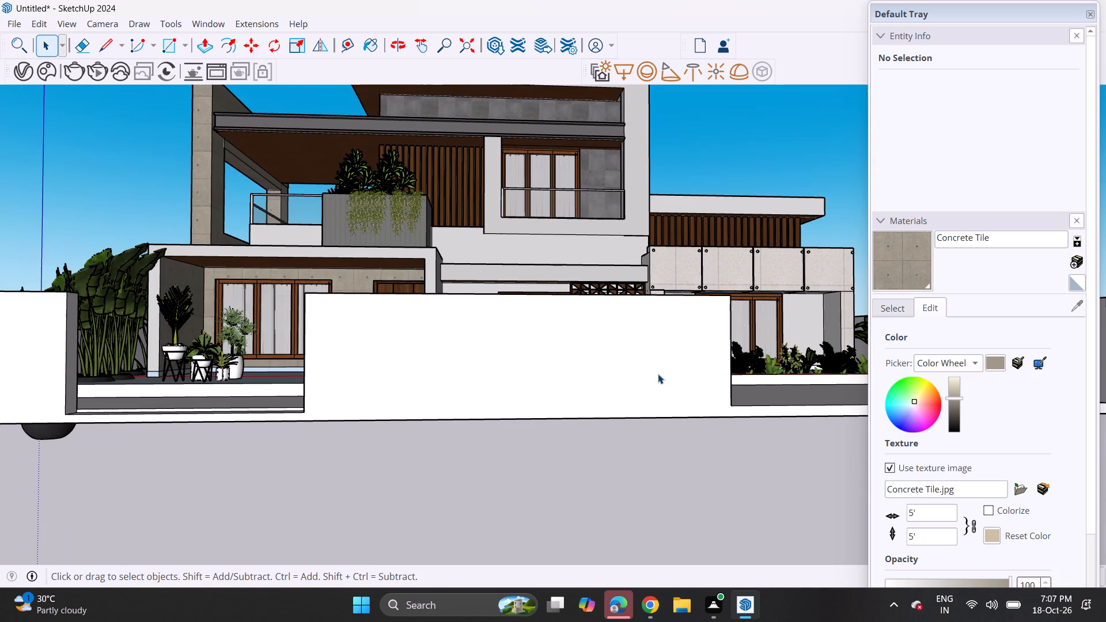
pyautogui.scroll(-2, 652, 376)
pyautogui.moveTo(618, 370); pyautogui.dragTo(609, 378, button='middle')
pyautogui.middleClick(609, 378)
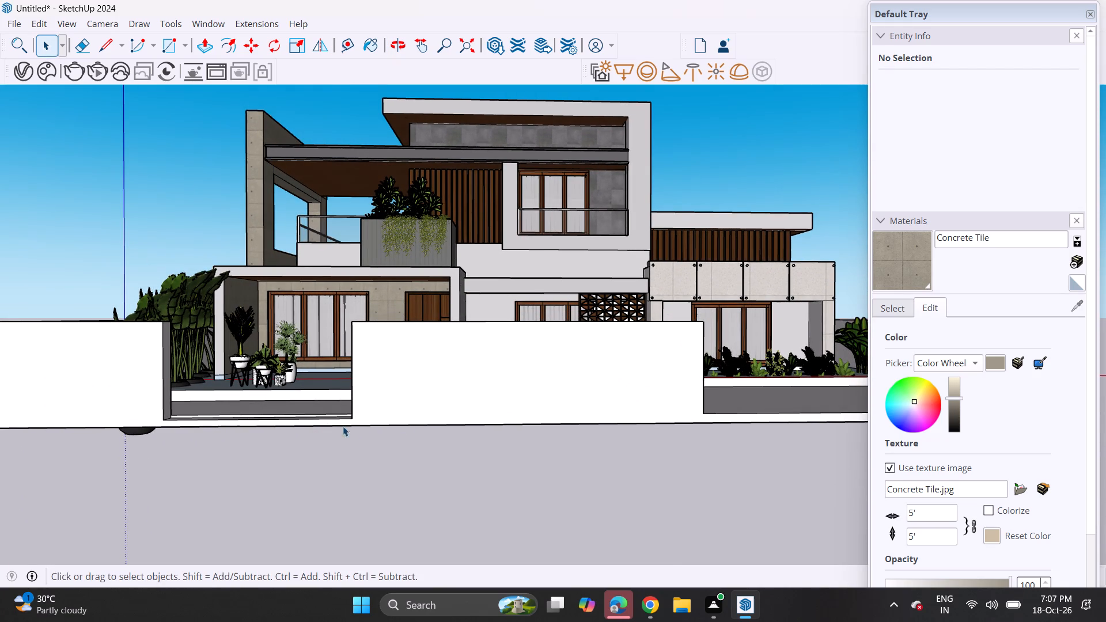
pyautogui.scroll(-3, 391, 434)
pyautogui.moveTo(392, 419); pyautogui.dragTo(389, 427, button='middle')
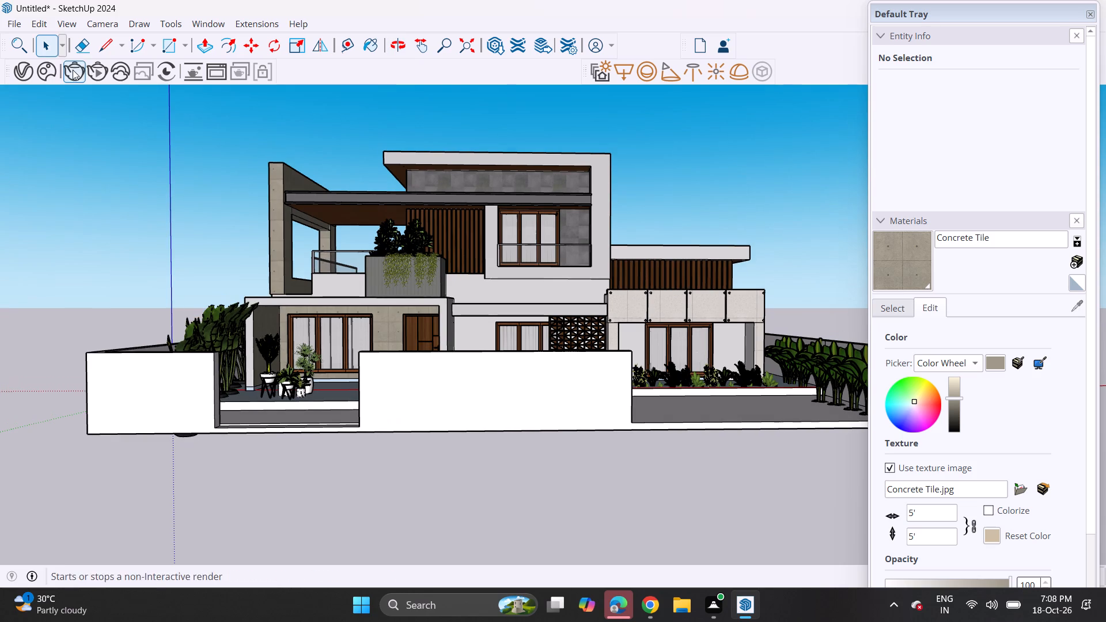
# Draw lines across the base of the central front boundary wall and the short segment near the potted plants.
pyautogui.click(105, 49)
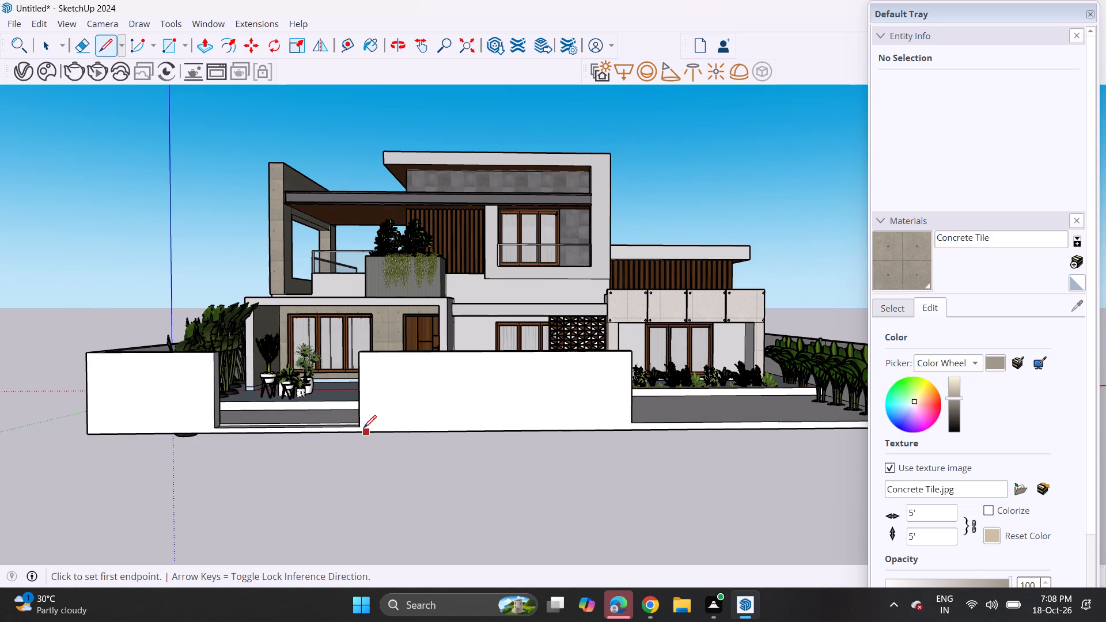
pyautogui.click(357, 426)
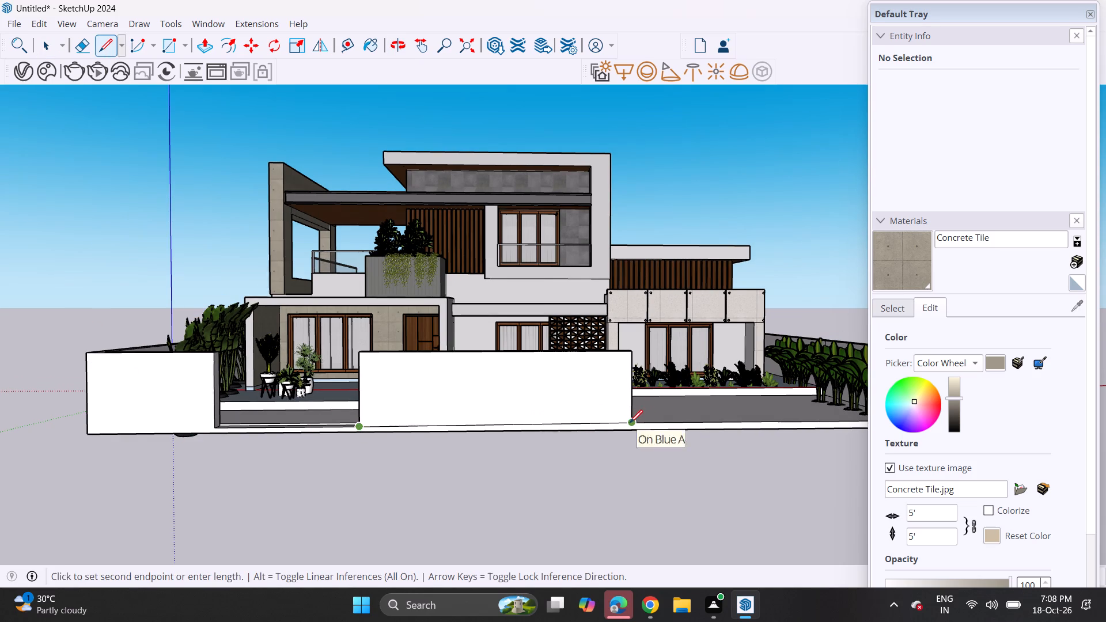
pyautogui.click(630, 423)
pyautogui.click(217, 427)
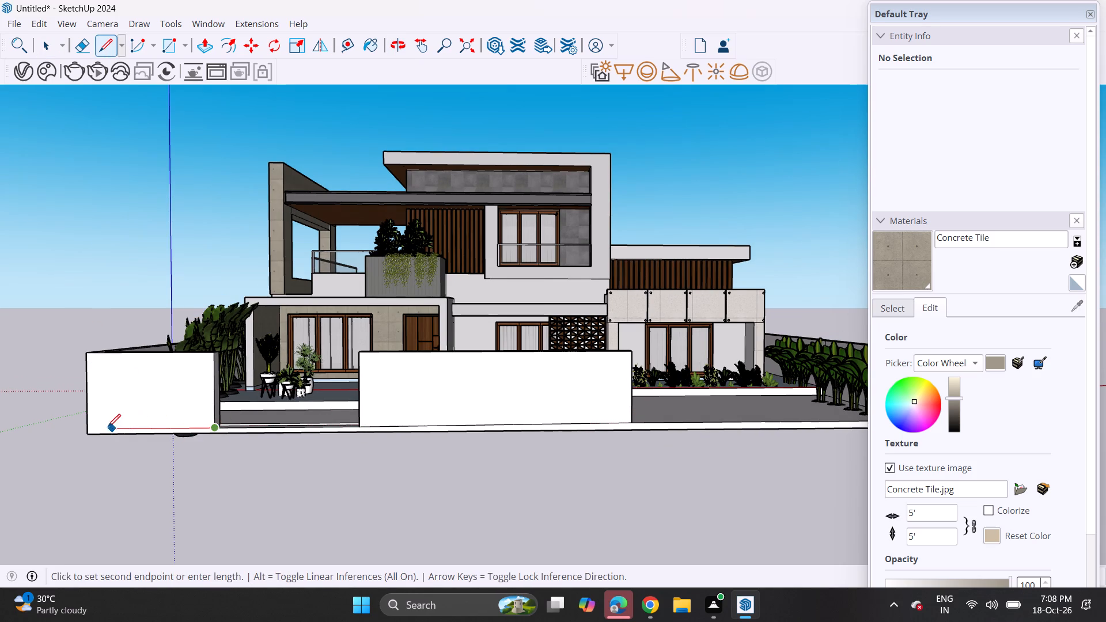
pyautogui.click(85, 426)
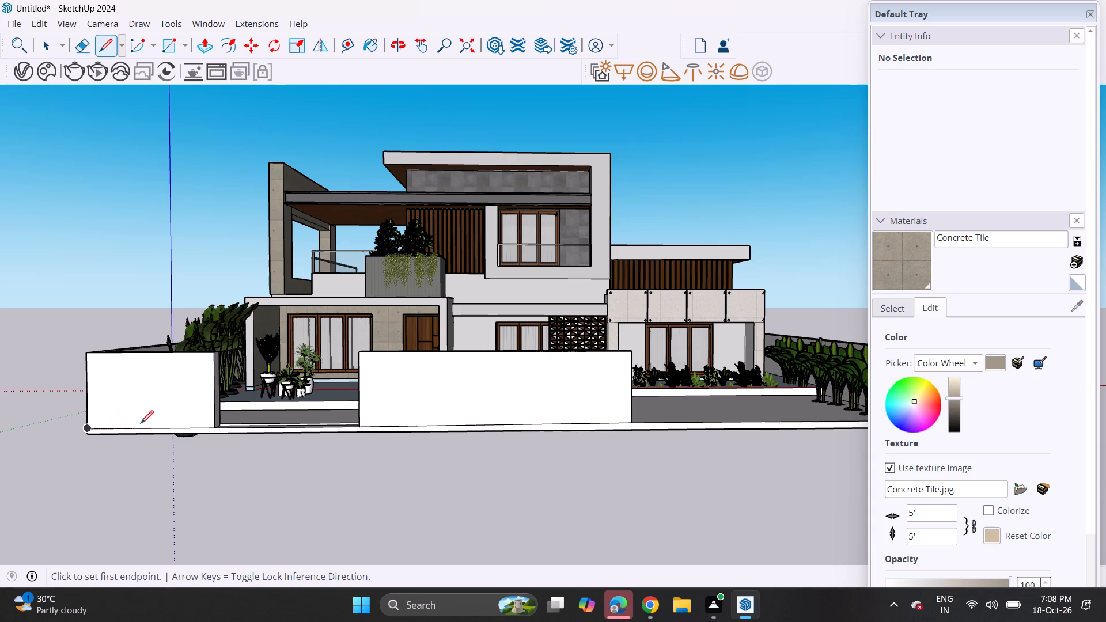
# Push the end face of the short boundary wall segment near the potted plants inward to widen the entrance opening.
pyautogui.moveTo(162, 423); pyautogui.dragTo(160, 428, button='middle')
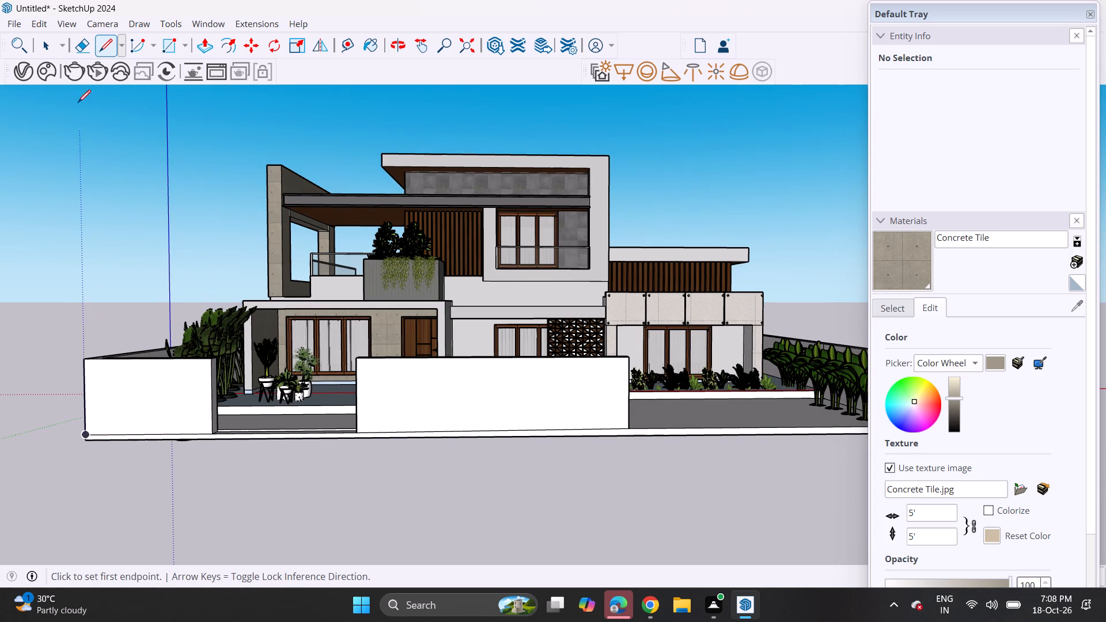
pyautogui.click(196, 44)
pyautogui.scroll(2, 214, 392)
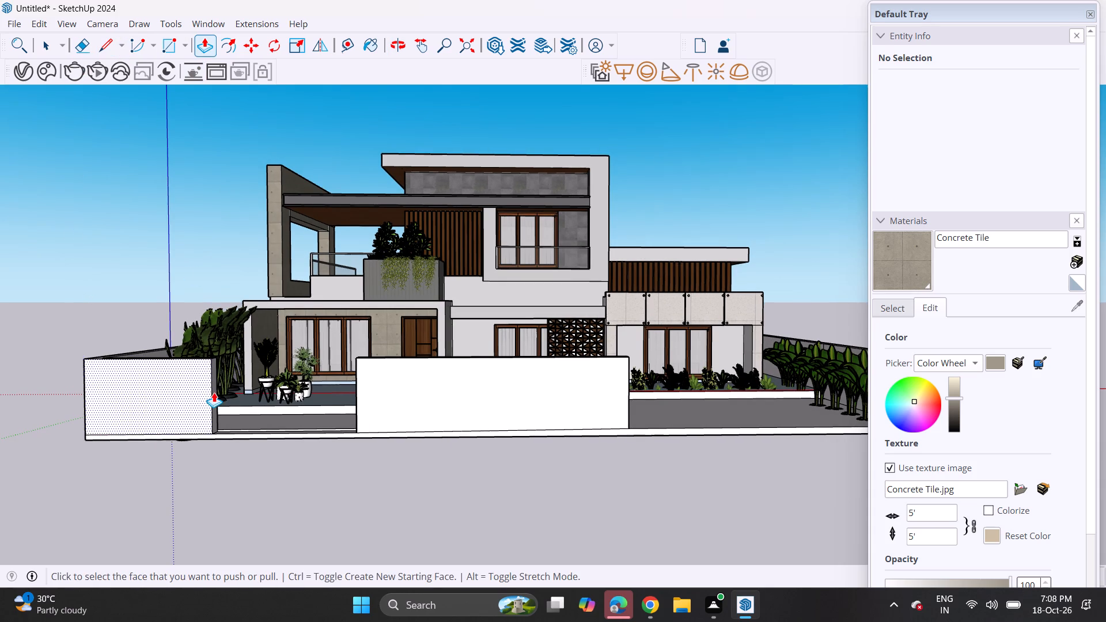
pyautogui.scroll(3, 215, 392)
pyautogui.click(215, 392)
pyautogui.click(184, 388)
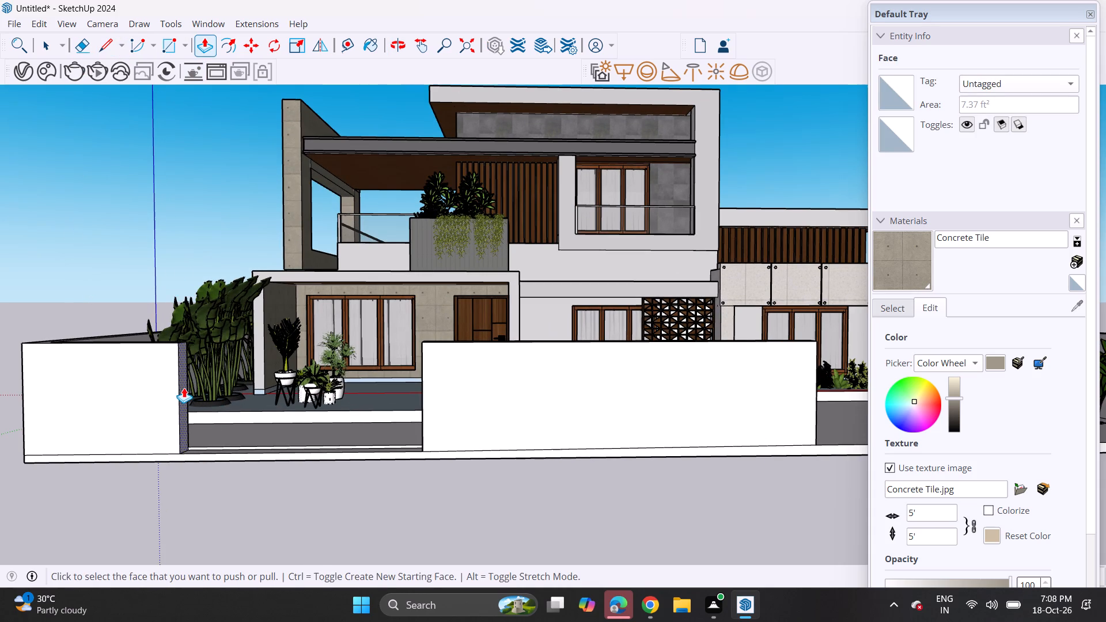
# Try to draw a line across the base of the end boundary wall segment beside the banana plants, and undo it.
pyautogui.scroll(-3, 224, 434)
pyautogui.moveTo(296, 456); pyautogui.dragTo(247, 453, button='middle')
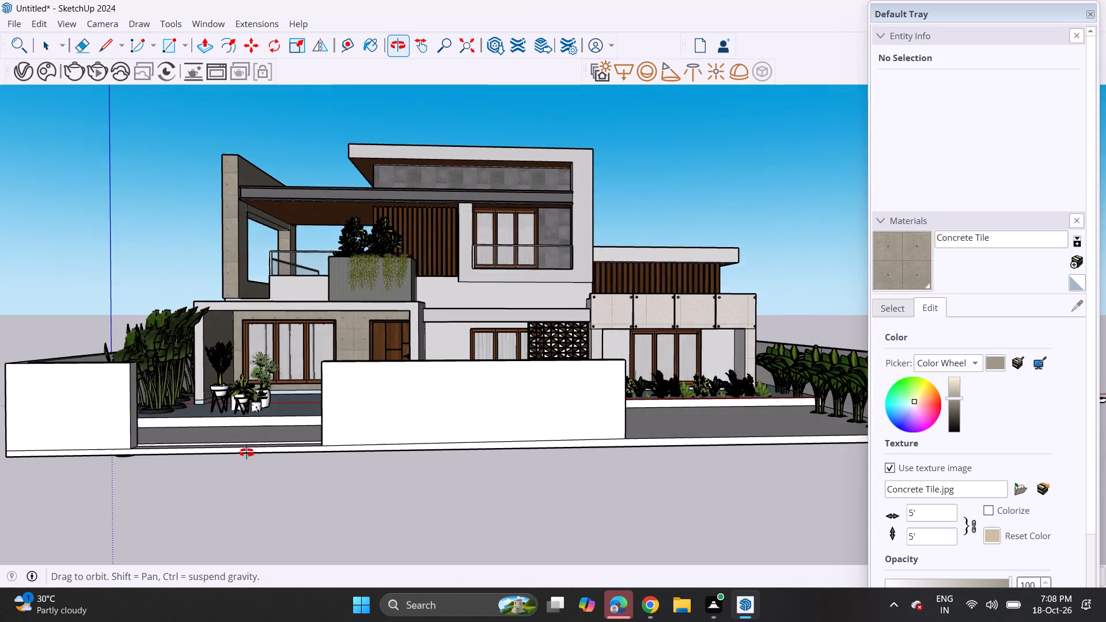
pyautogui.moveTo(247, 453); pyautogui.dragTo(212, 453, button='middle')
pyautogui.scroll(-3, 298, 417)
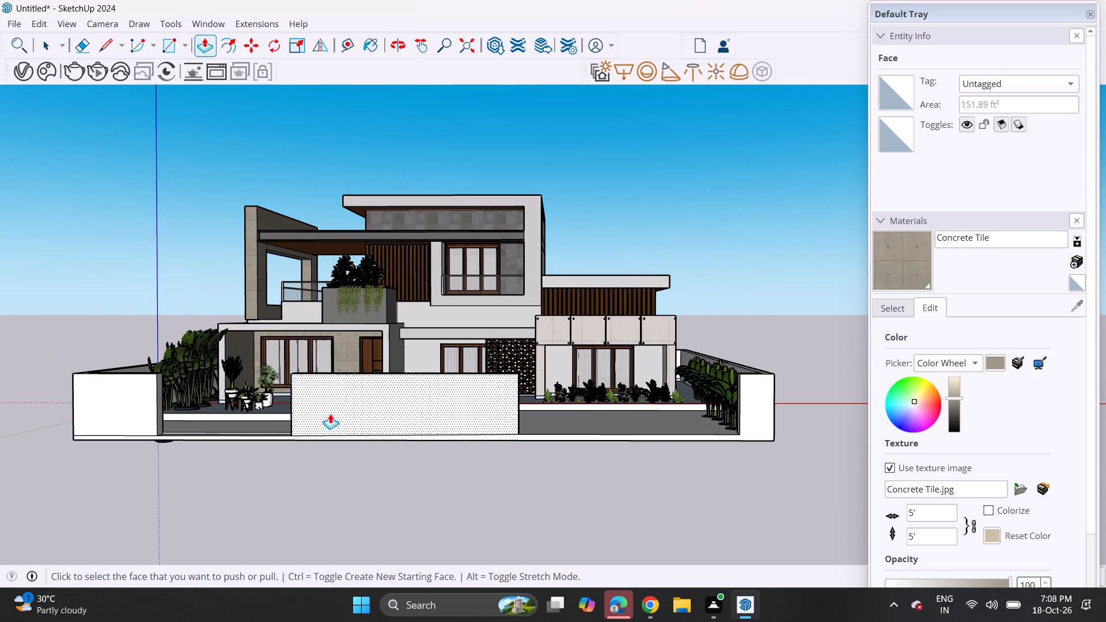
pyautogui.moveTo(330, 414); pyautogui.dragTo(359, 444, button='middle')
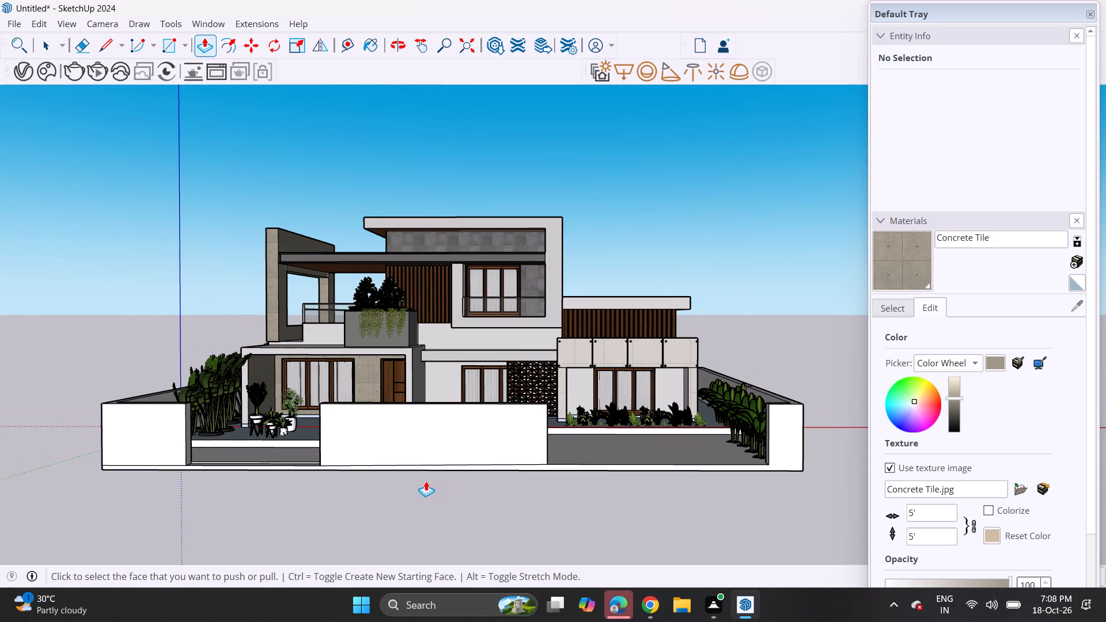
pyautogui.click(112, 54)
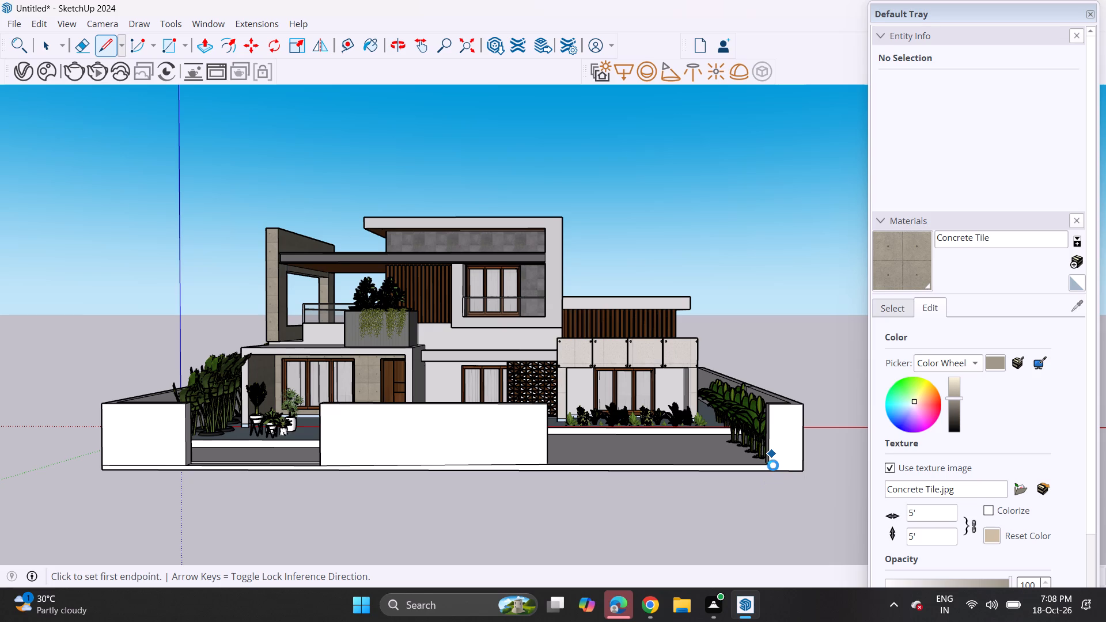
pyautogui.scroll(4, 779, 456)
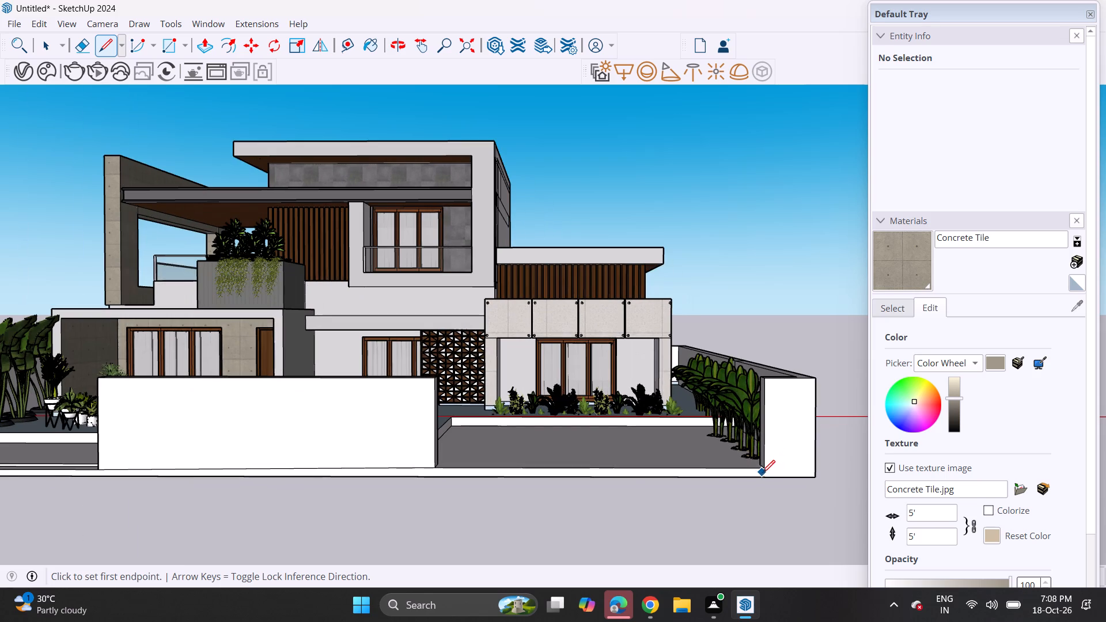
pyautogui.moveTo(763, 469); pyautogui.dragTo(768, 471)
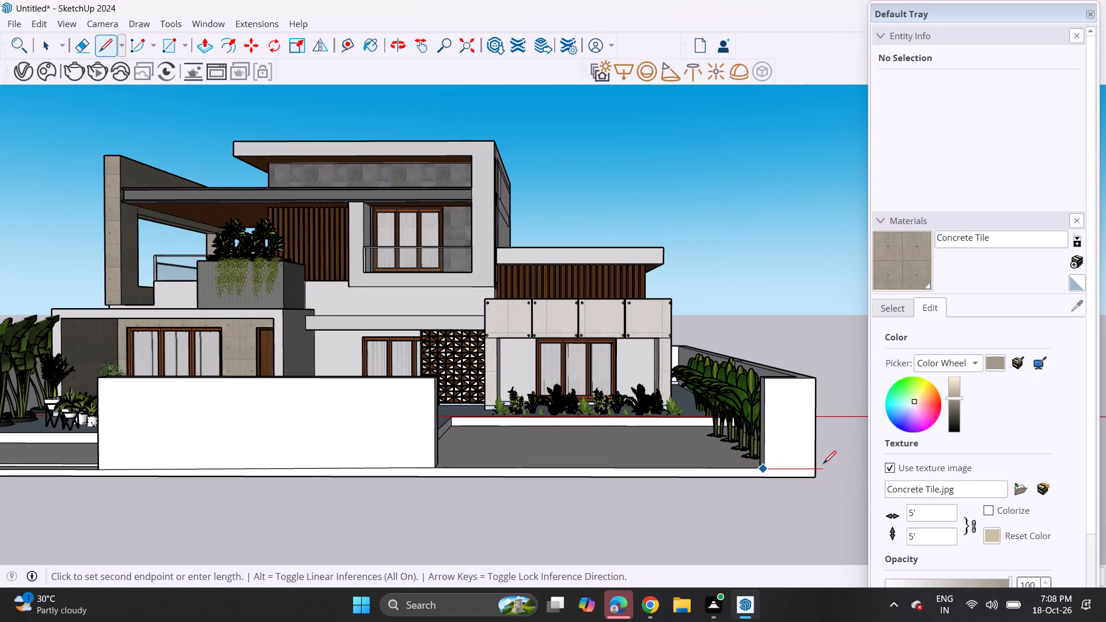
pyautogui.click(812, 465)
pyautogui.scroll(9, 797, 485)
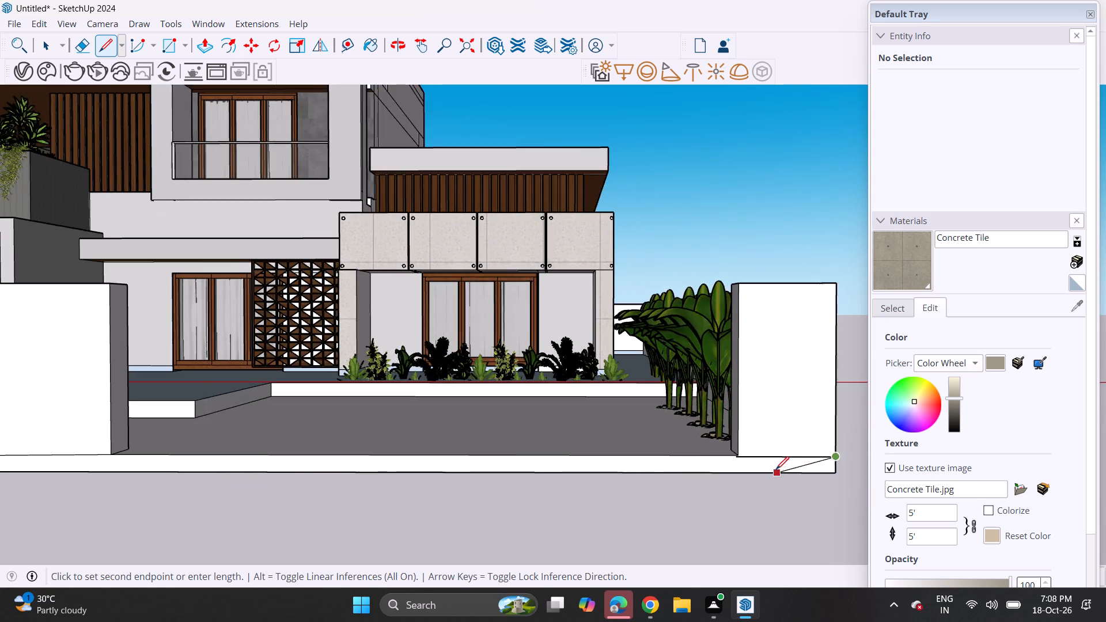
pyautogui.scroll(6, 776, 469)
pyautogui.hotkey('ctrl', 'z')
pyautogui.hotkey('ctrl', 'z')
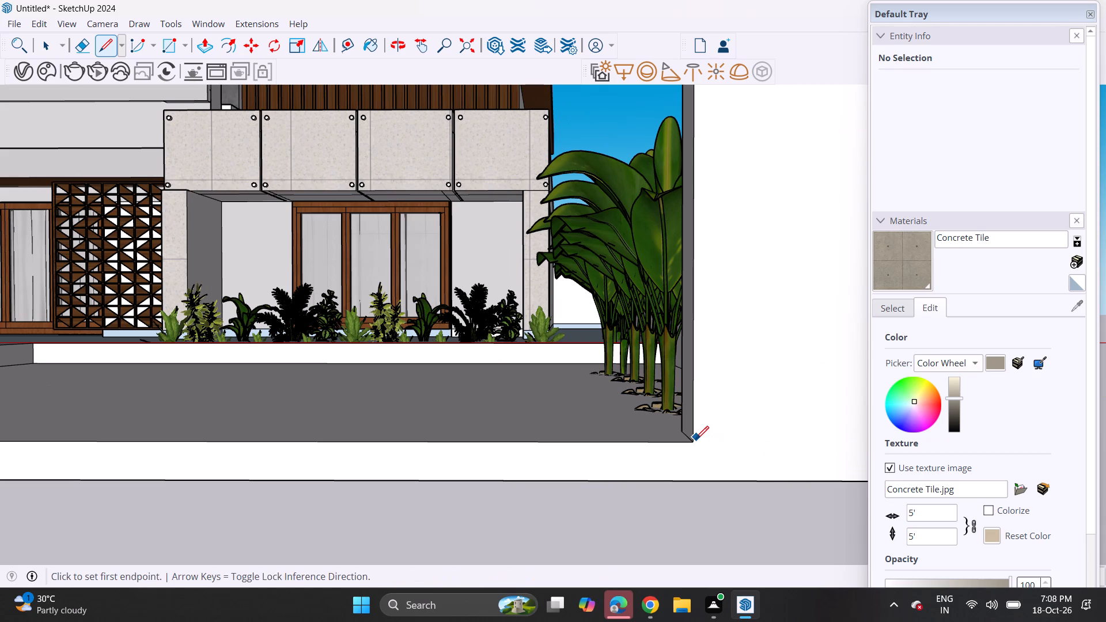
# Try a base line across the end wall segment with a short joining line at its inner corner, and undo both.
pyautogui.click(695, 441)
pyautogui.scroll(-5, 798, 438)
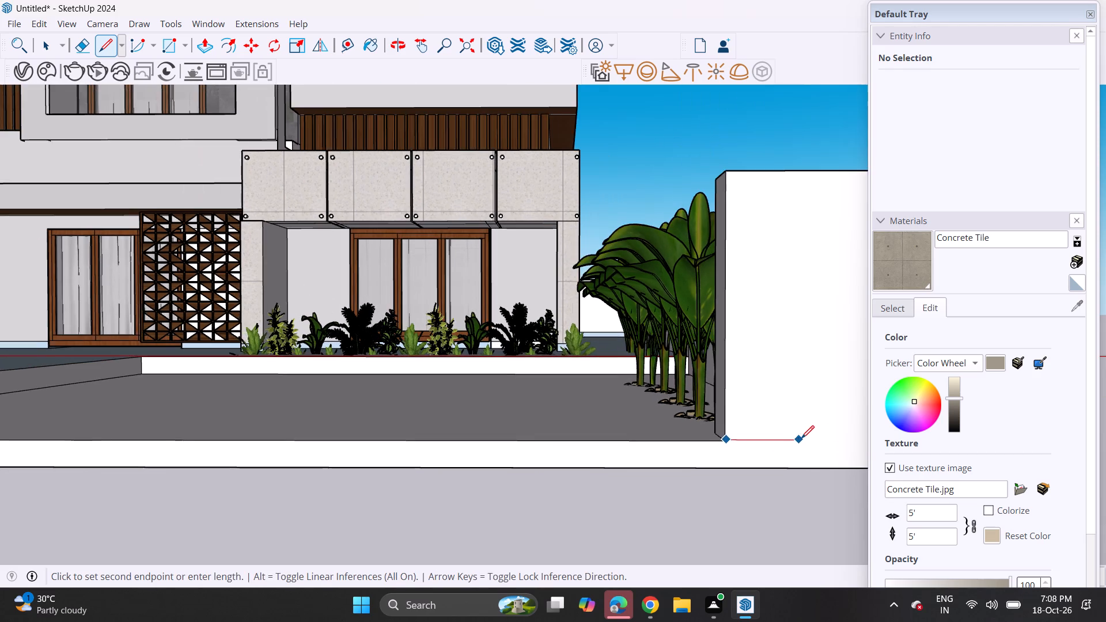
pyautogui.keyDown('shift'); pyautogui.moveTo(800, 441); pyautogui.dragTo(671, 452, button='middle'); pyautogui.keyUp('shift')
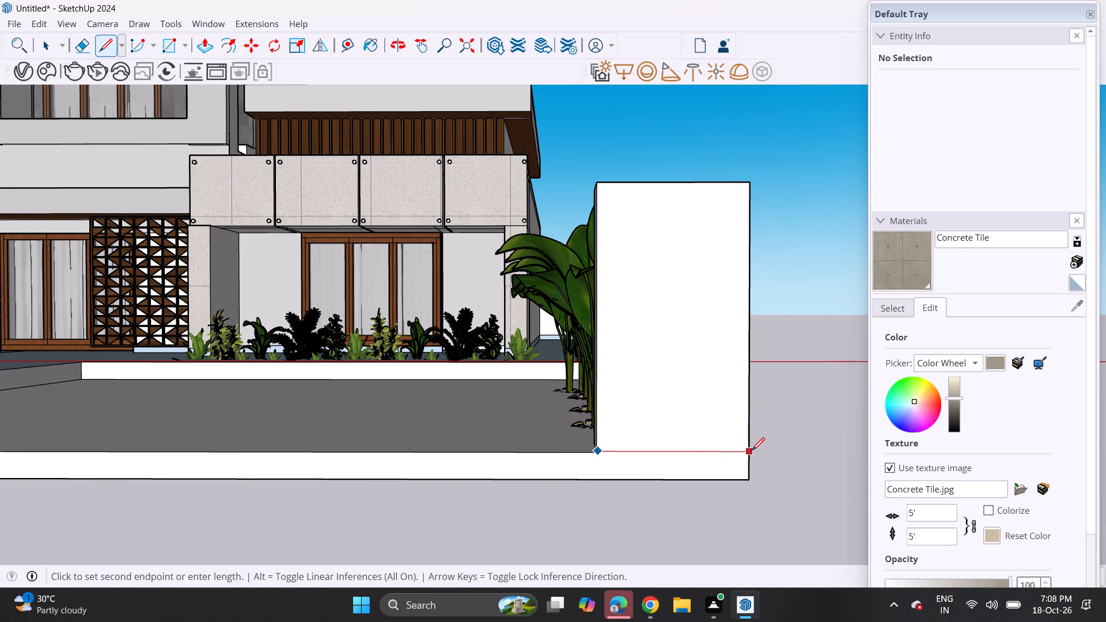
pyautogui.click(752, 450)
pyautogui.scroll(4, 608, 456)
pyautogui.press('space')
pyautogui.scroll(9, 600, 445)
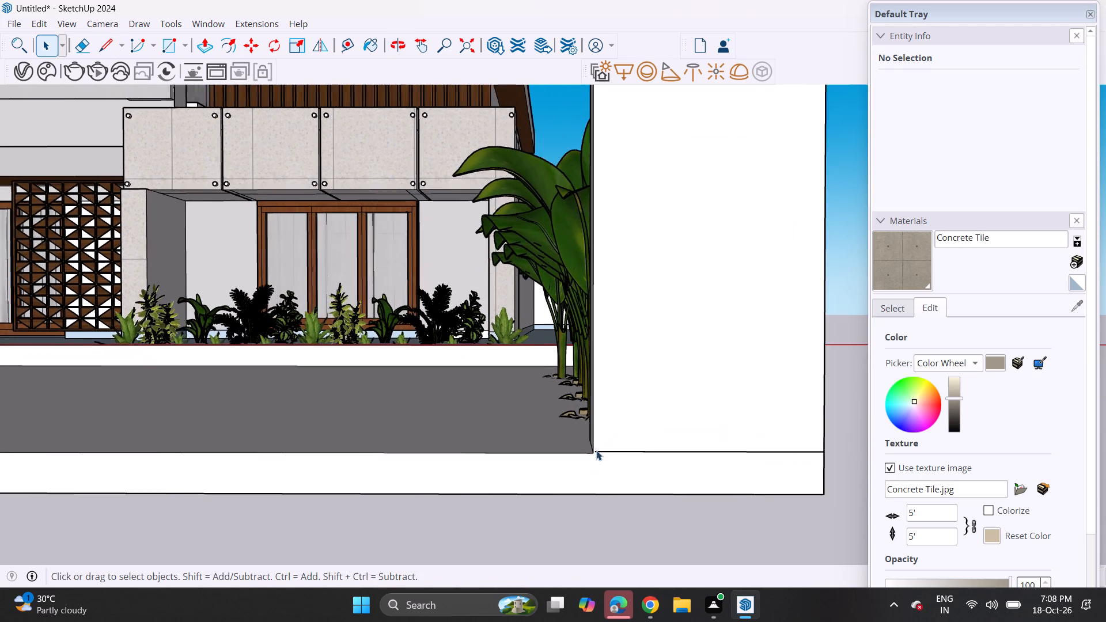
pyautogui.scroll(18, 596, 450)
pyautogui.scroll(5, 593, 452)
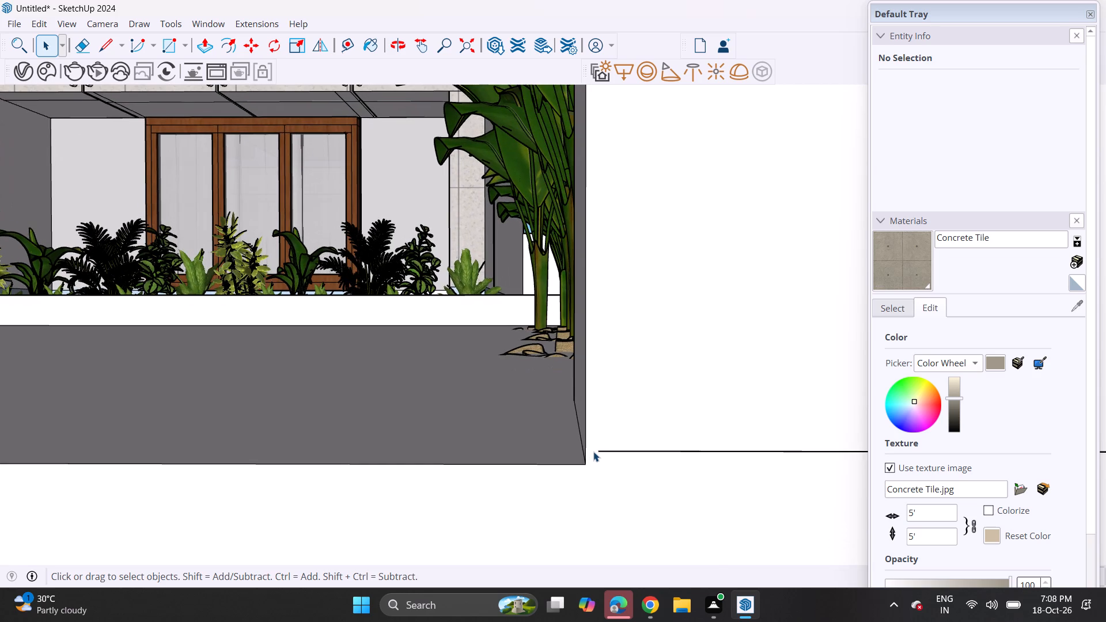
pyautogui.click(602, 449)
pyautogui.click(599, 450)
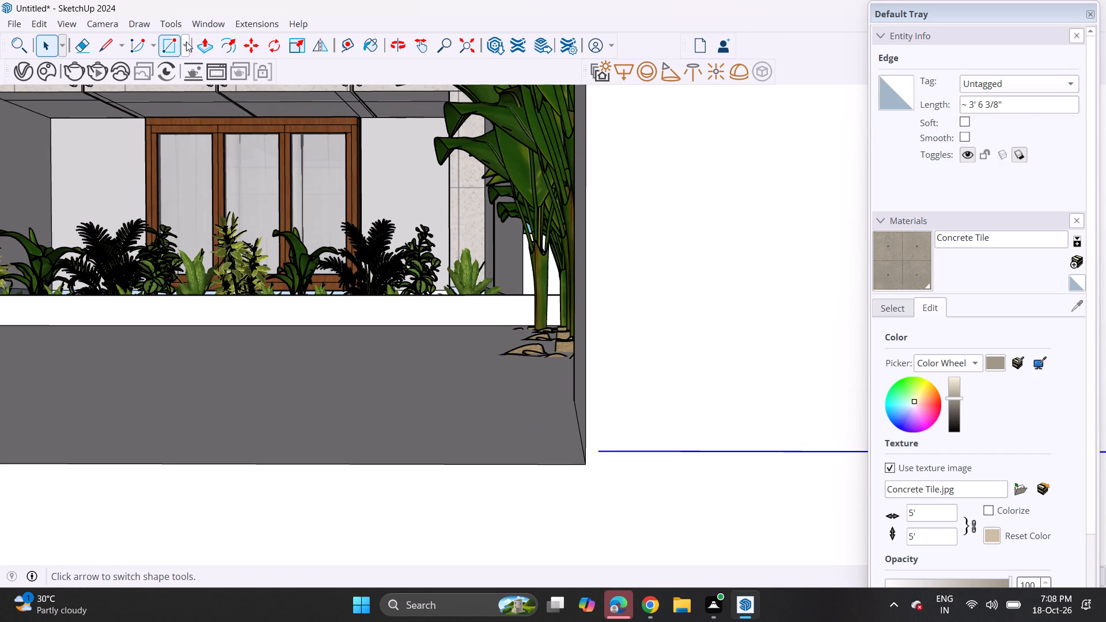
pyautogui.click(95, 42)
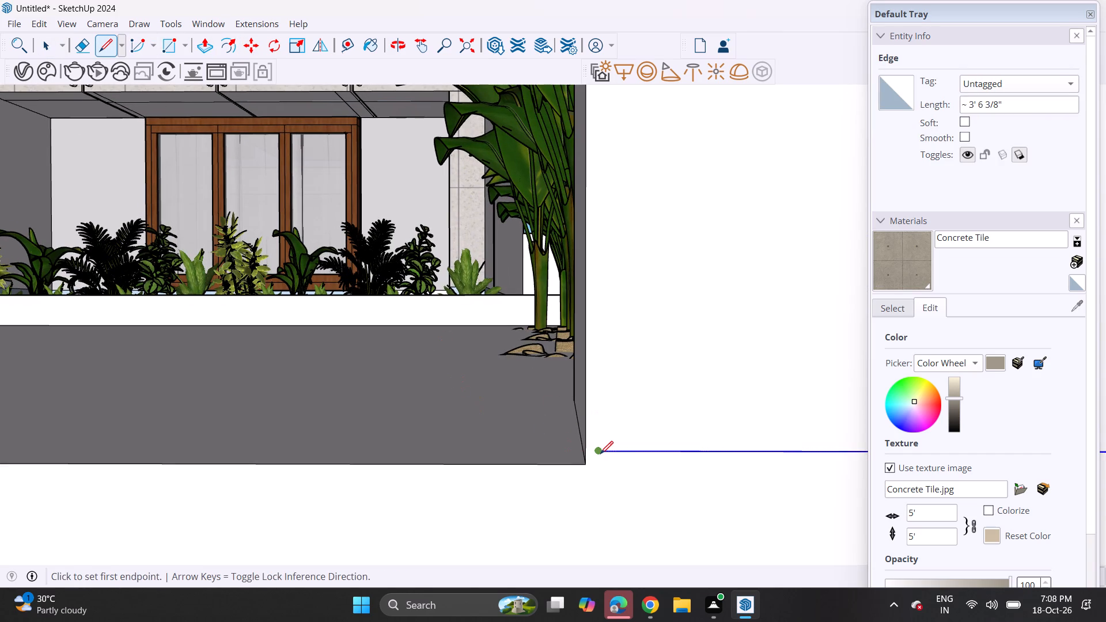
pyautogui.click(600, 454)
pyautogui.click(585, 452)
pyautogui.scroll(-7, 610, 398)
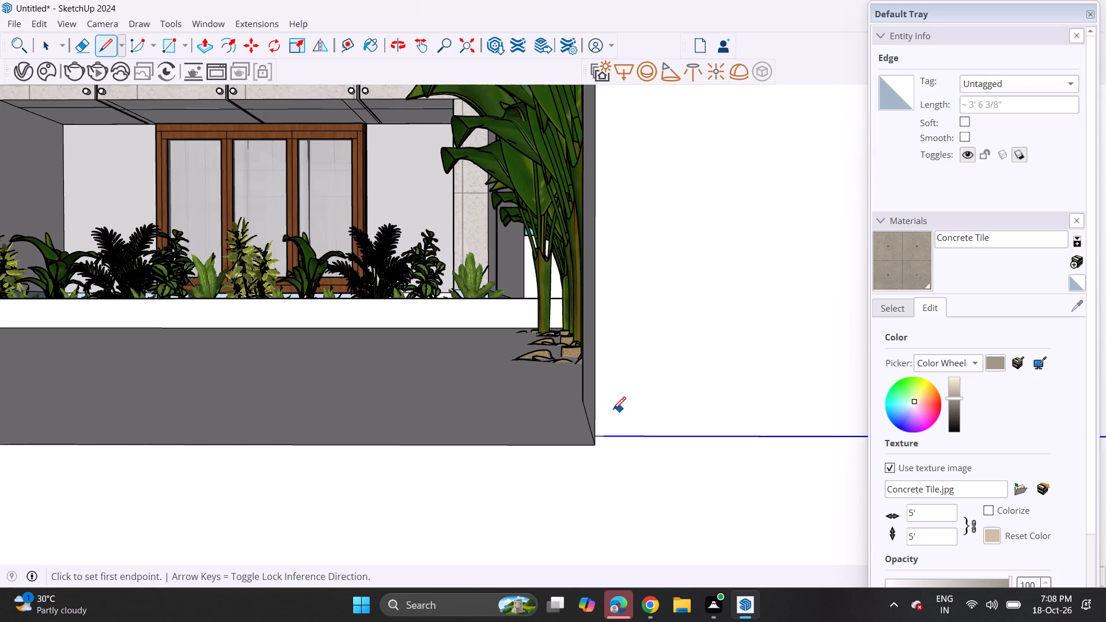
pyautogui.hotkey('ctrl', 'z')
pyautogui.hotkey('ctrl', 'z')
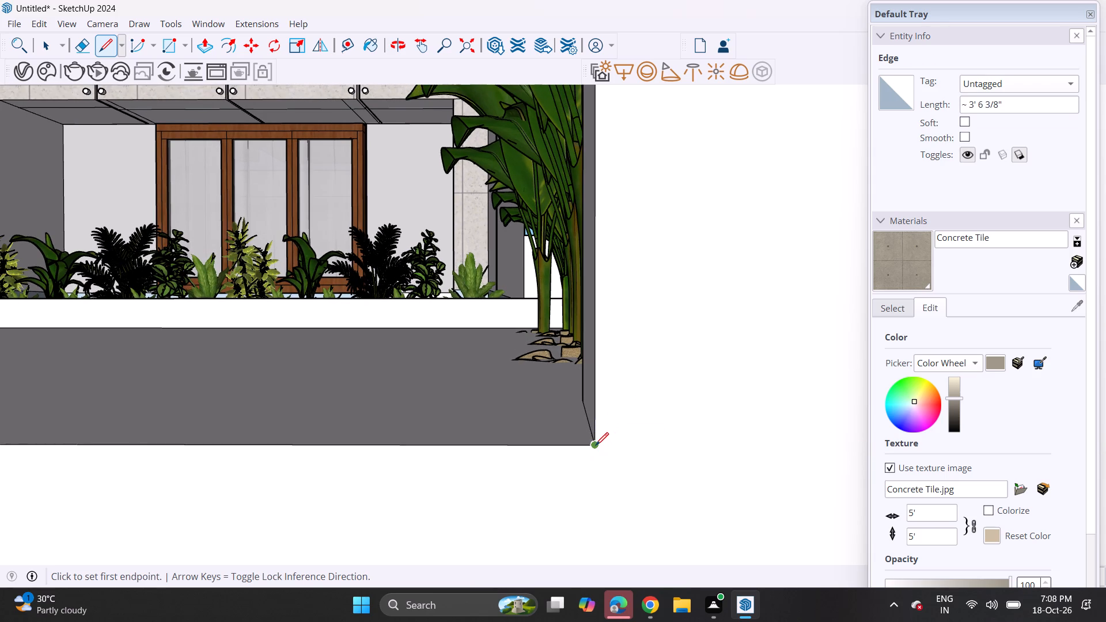
# Draw a line across the base of the end wall segment from its inner bottom corner to its outer edge.
pyautogui.click(596, 444)
pyautogui.scroll(-2, 650, 450)
pyautogui.moveTo(638, 445); pyautogui.dragTo(204, 457, button='middle')
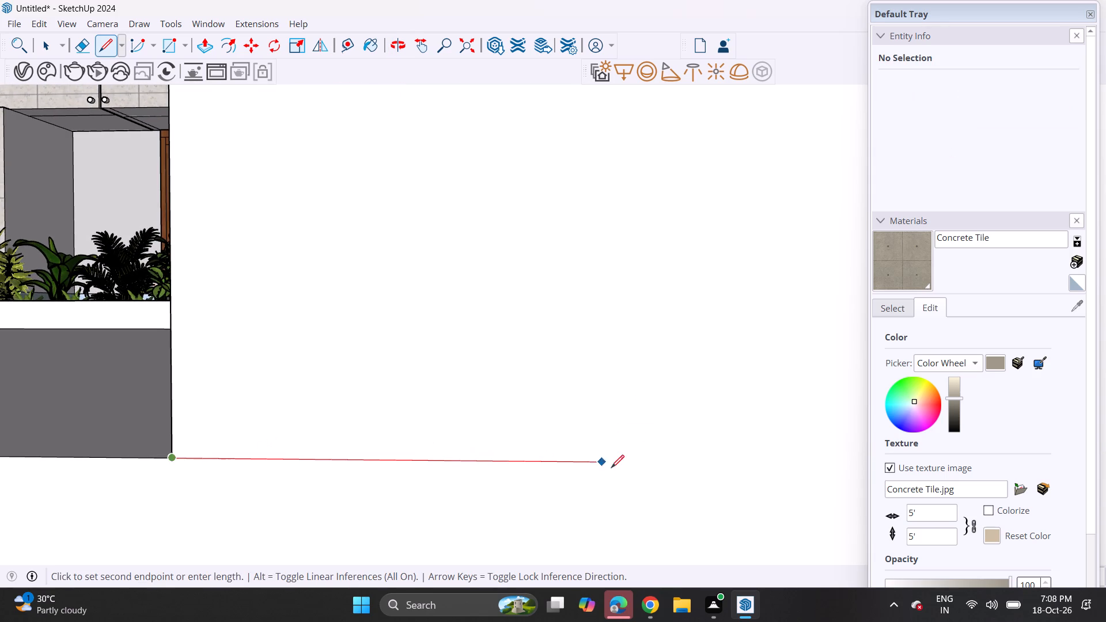
pyautogui.scroll(-18, 604, 462)
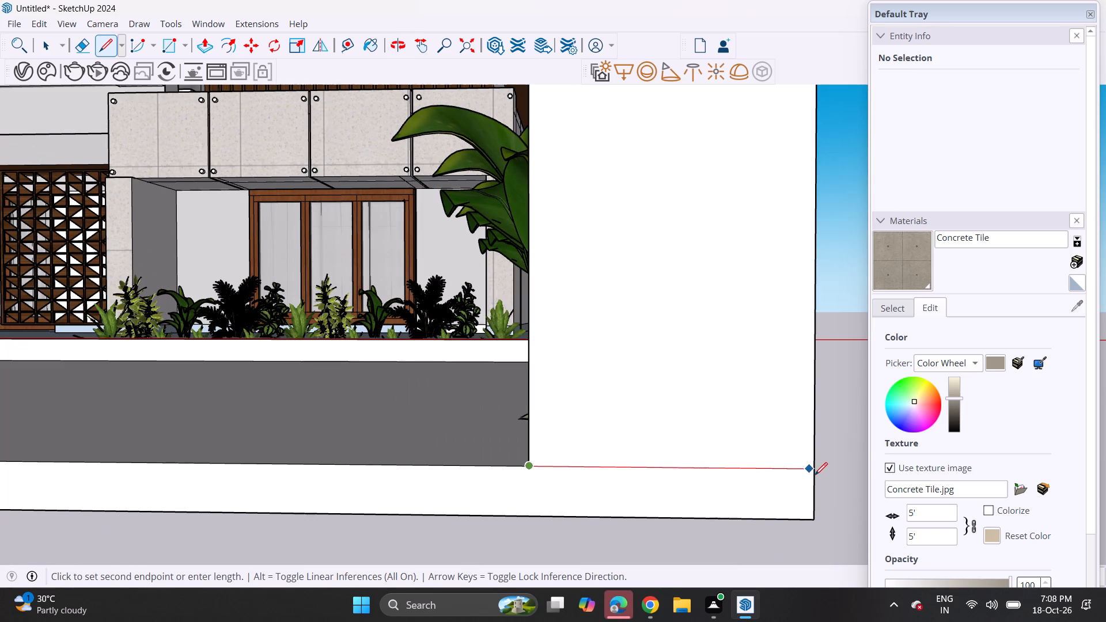
pyautogui.click(815, 475)
# Pull the thin base strip below the front boundary wall outward to form a paved apron along the whole frontage.
pyautogui.scroll(-9, 443, 462)
pyautogui.moveTo(384, 459); pyautogui.dragTo(570, 461, button='middle')
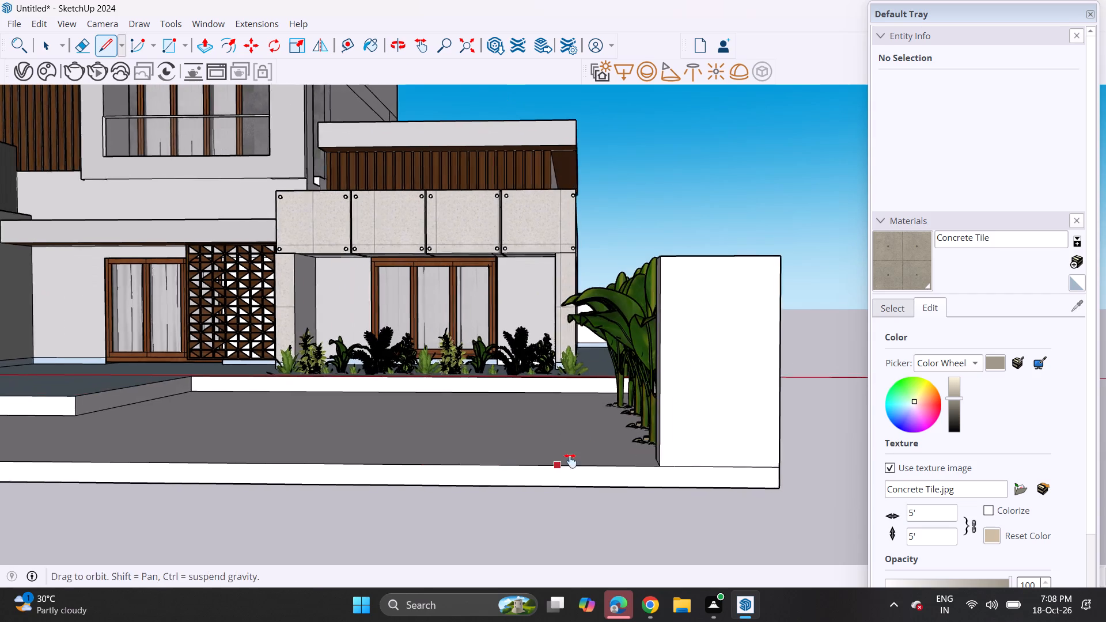
pyautogui.moveTo(570, 461); pyautogui.dragTo(573, 459, button='middle')
pyautogui.scroll(-5, 569, 448)
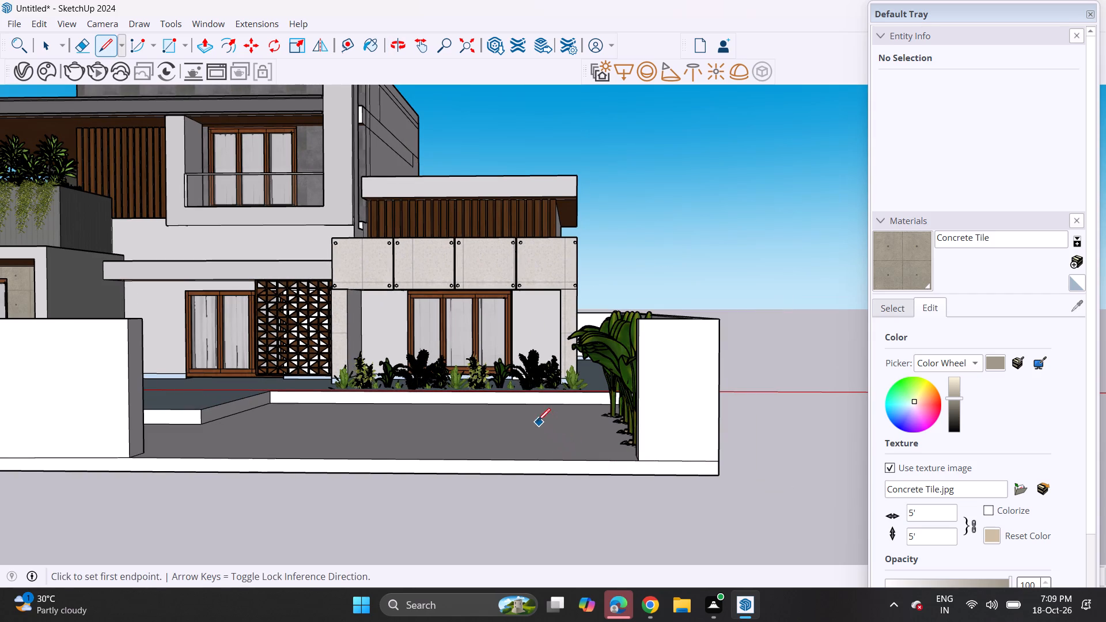
pyautogui.scroll(-6, 522, 428)
pyautogui.keyDown('shift'); pyautogui.moveTo(472, 468); pyautogui.dragTo(641, 433, button='middle'); pyautogui.keyUp('shift')
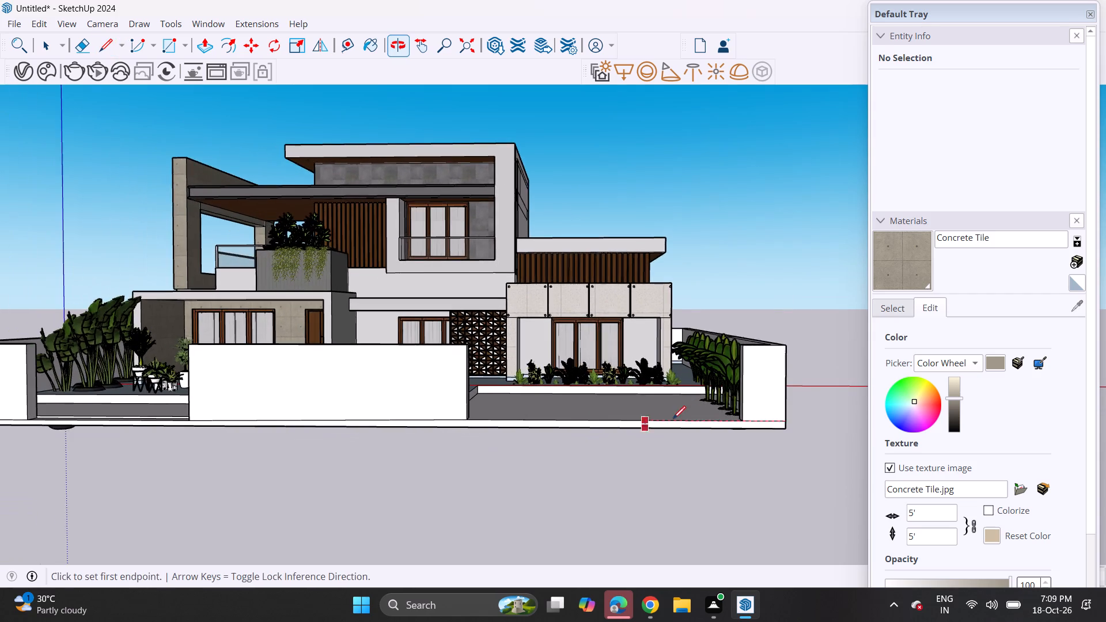
pyautogui.scroll(-4, 565, 426)
pyautogui.keyDown('shift'); pyautogui.moveTo(491, 452); pyautogui.dragTo(584, 429, button='middle'); pyautogui.keyUp('shift')
pyautogui.moveTo(582, 429); pyautogui.dragTo(579, 453, button='middle')
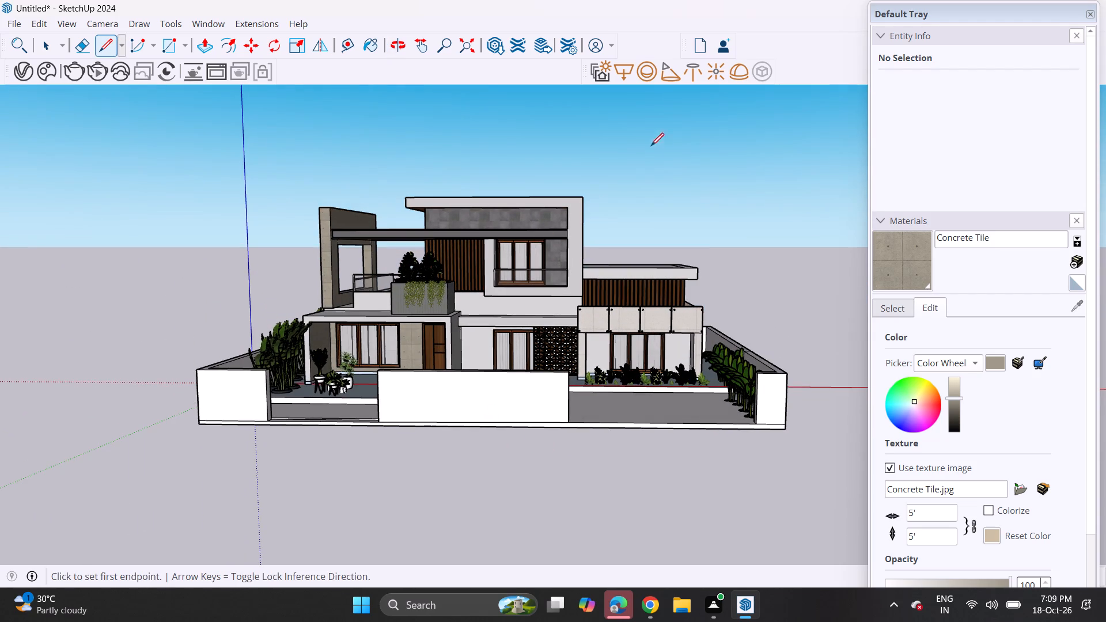
pyautogui.click(200, 50)
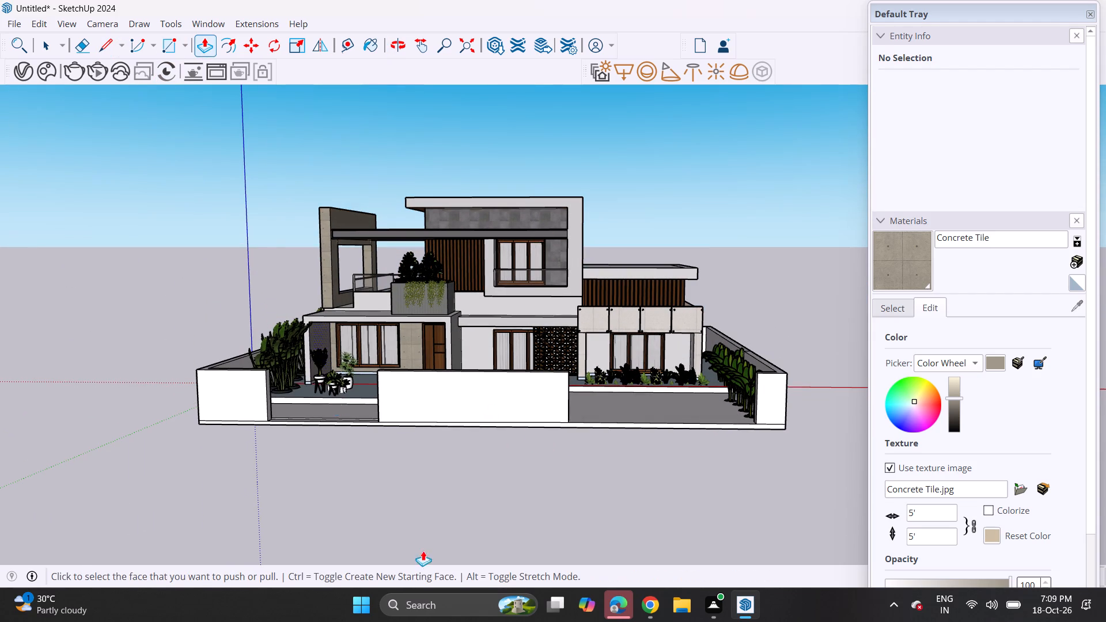
pyautogui.click(456, 423)
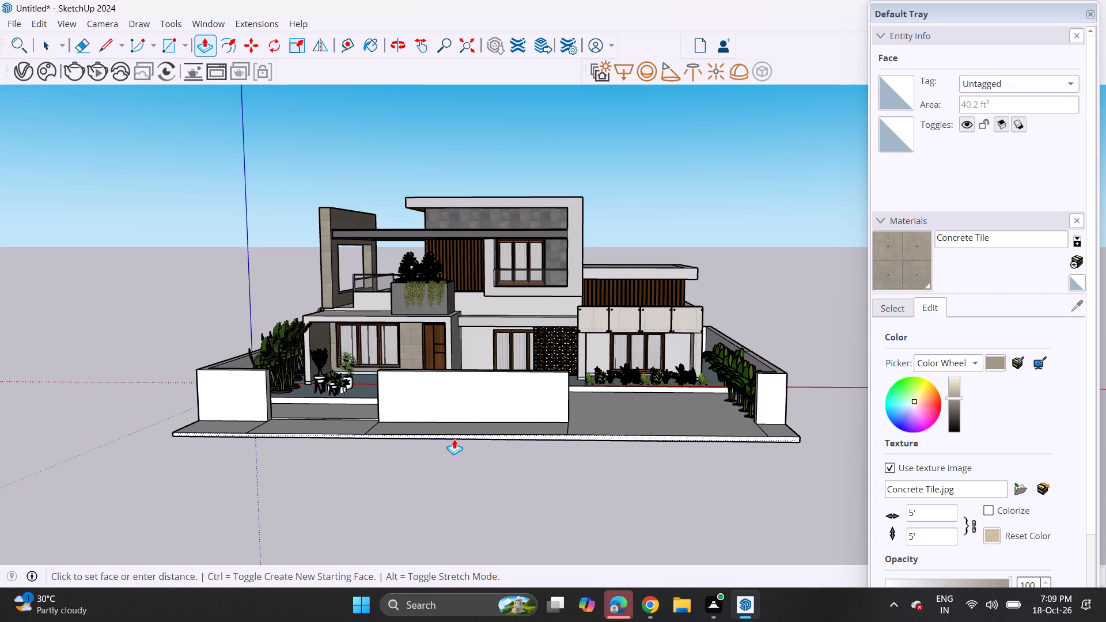
pyautogui.click(455, 446)
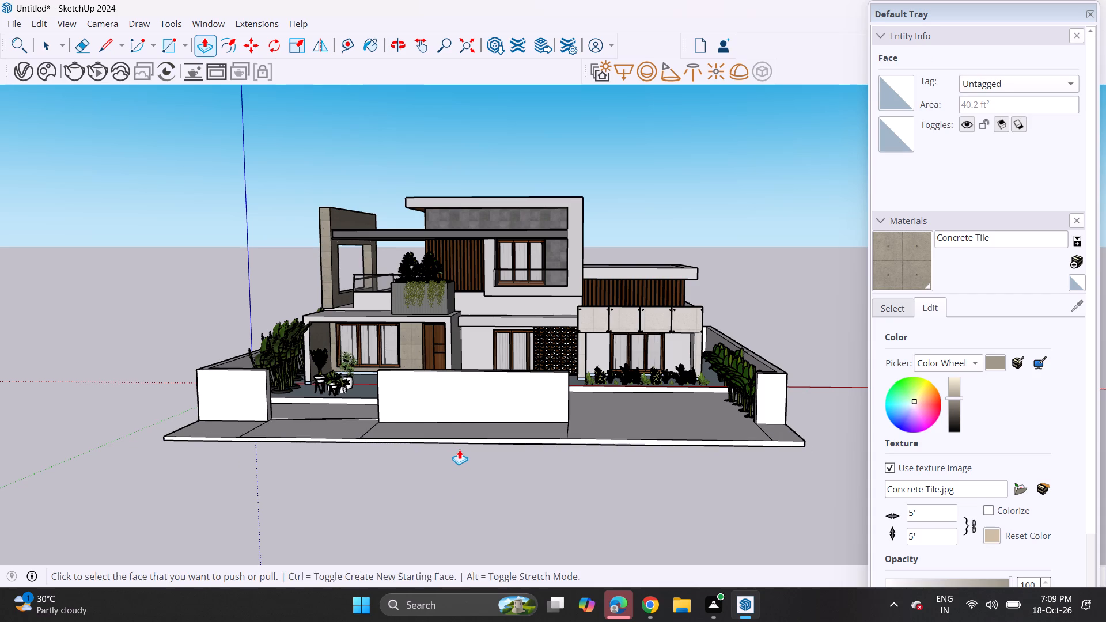
pyautogui.press('space')
pyautogui.click(267, 278)
# Pull the narrow step face in the entrance opening near the potted plants forward, flush with the boundary wall's front.
pyautogui.scroll(2, 307, 388)
pyautogui.moveTo(296, 409); pyautogui.dragTo(292, 439, button='middle')
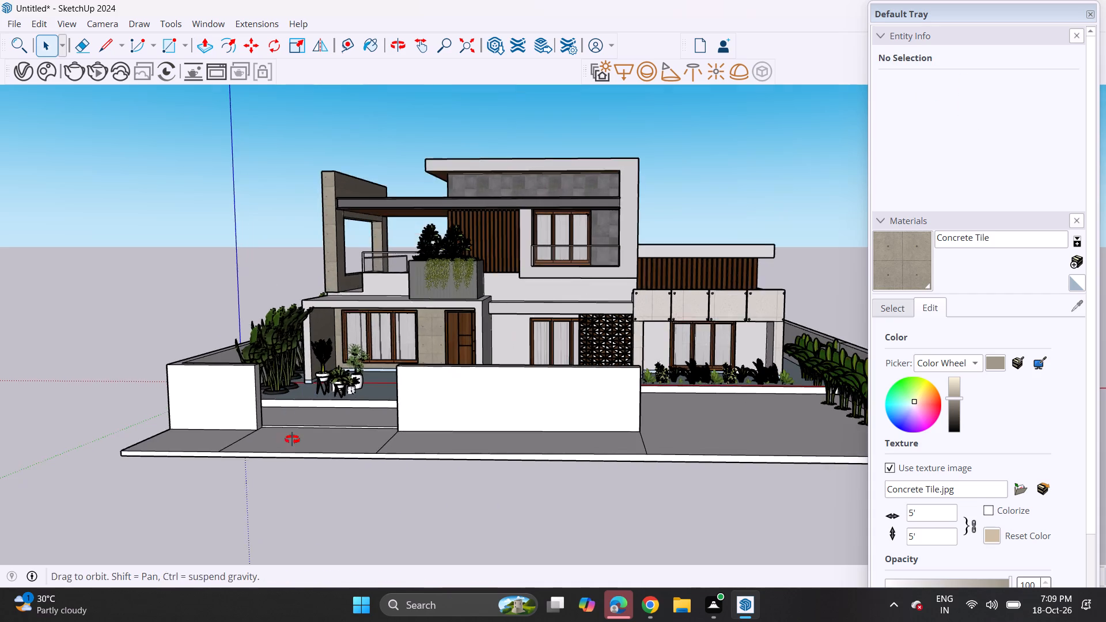
pyautogui.moveTo(292, 439); pyautogui.dragTo(292, 486, button='middle')
pyautogui.scroll(11, 291, 491)
pyautogui.click(329, 466)
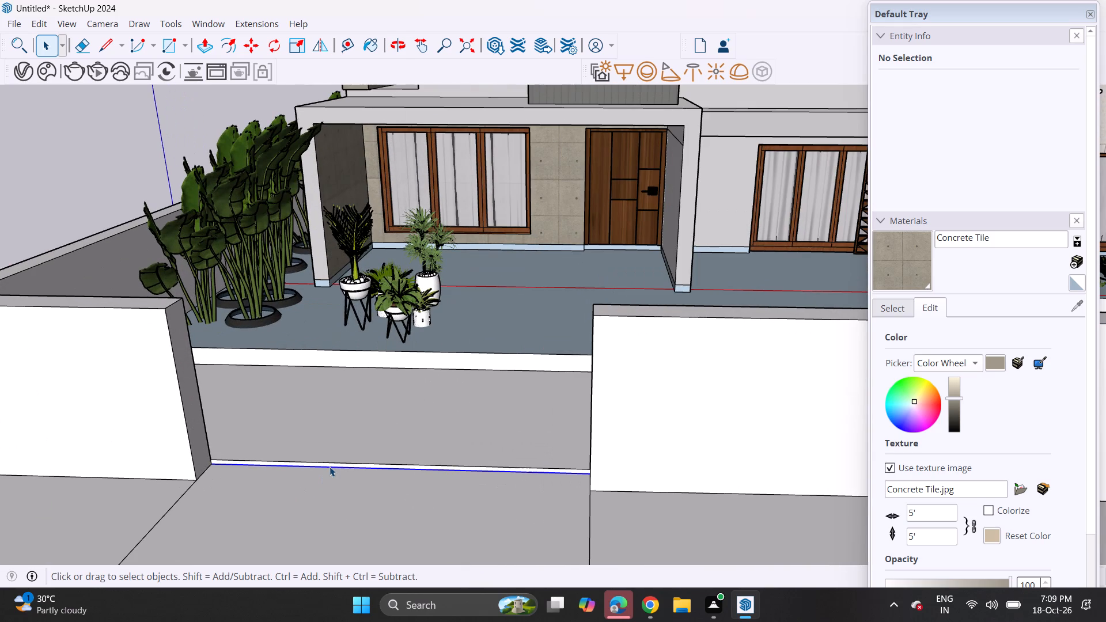
pyautogui.scroll(3, 329, 466)
pyautogui.moveTo(331, 465); pyautogui.dragTo(361, 396, button='middle')
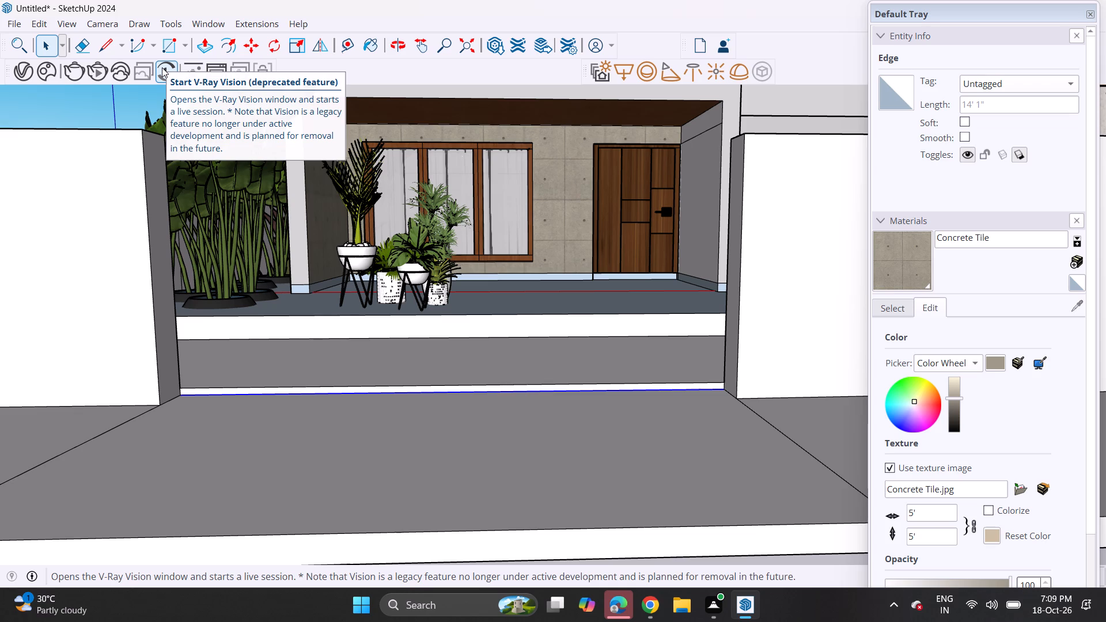
pyautogui.scroll(2, 189, 399)
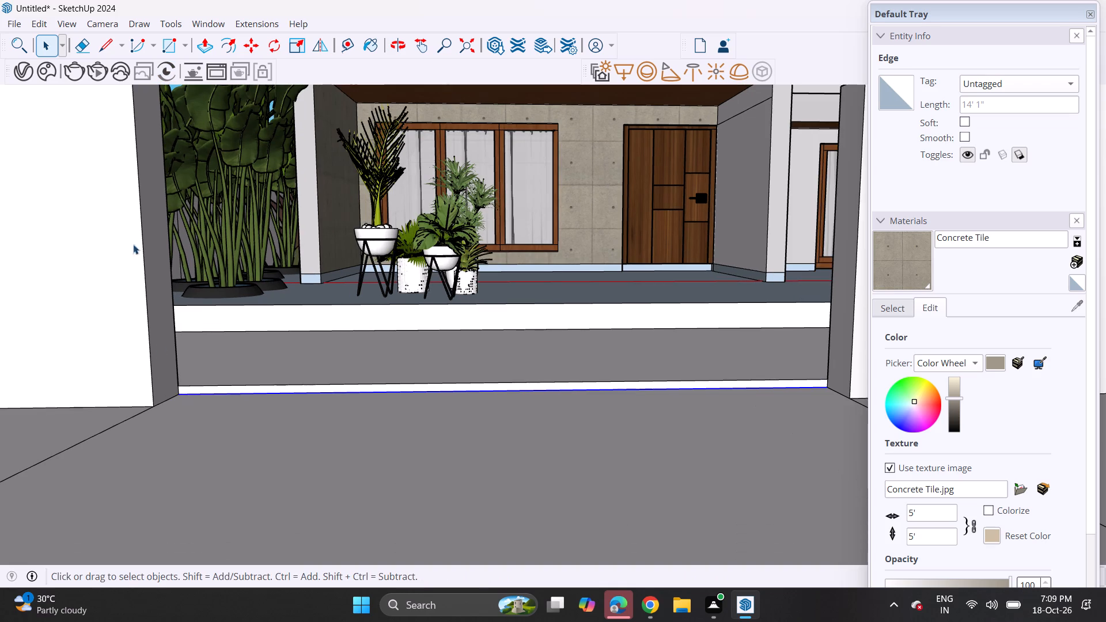
pyautogui.click(207, 52)
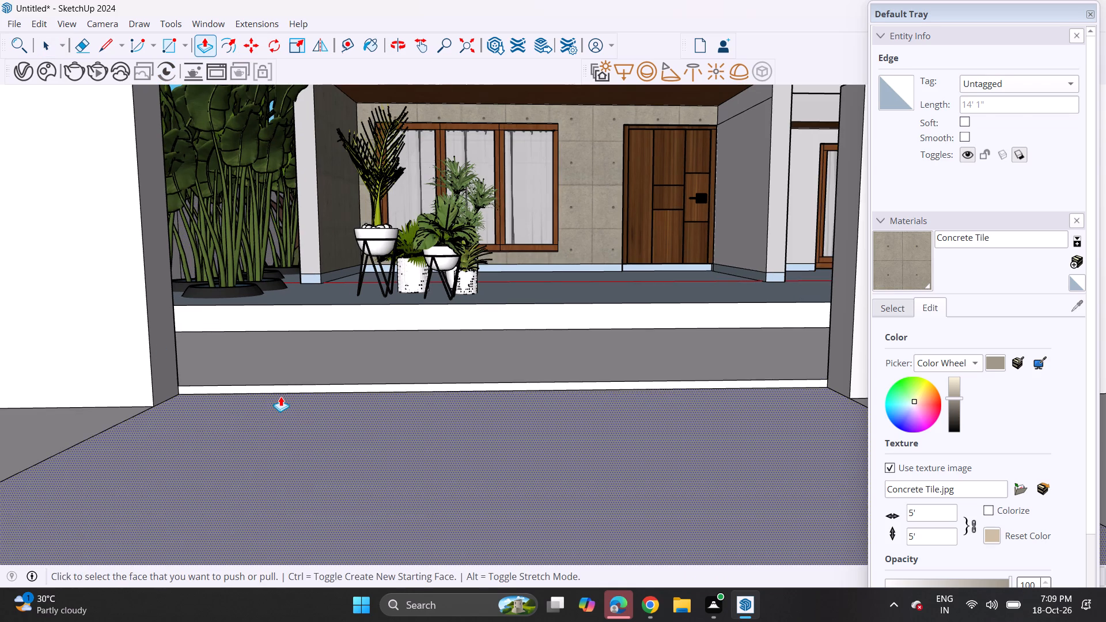
pyautogui.click(282, 391)
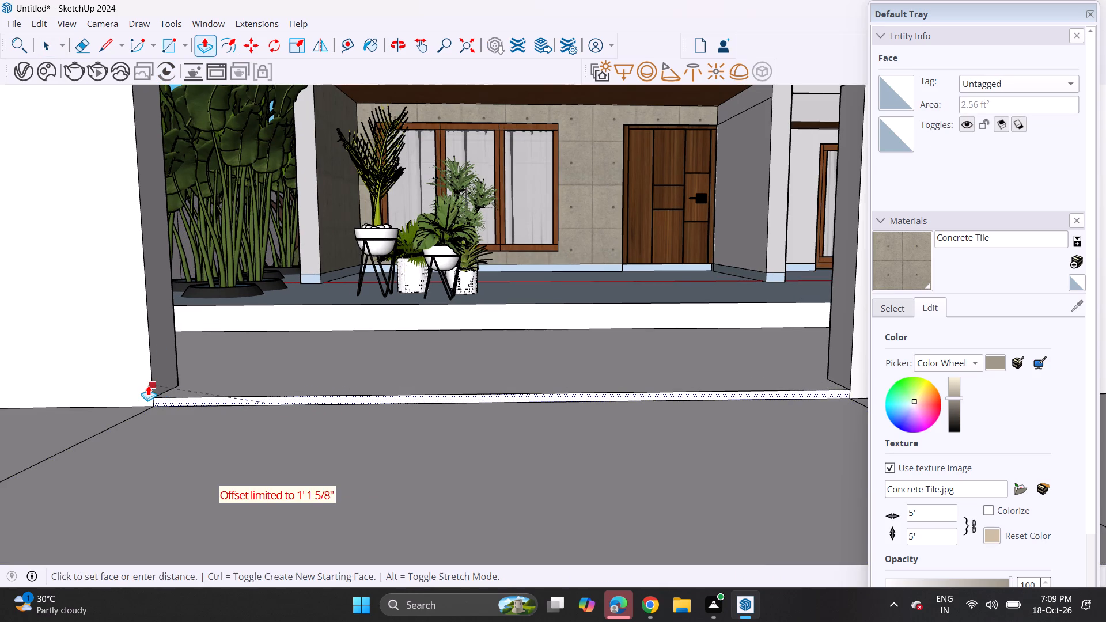
pyautogui.click(148, 385)
# Erase the diagonal dividing lines on the front apron at both sides of the entrance opening near the potted plants.
pyautogui.scroll(-7, 197, 370)
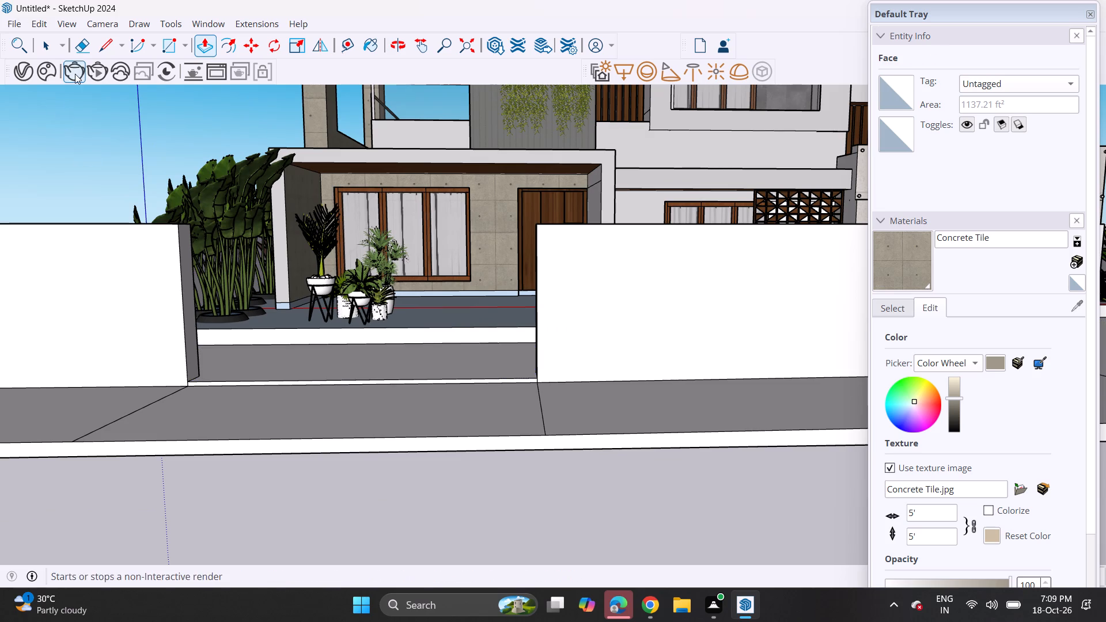
pyautogui.click(74, 54)
pyautogui.moveTo(131, 420); pyautogui.dragTo(149, 428)
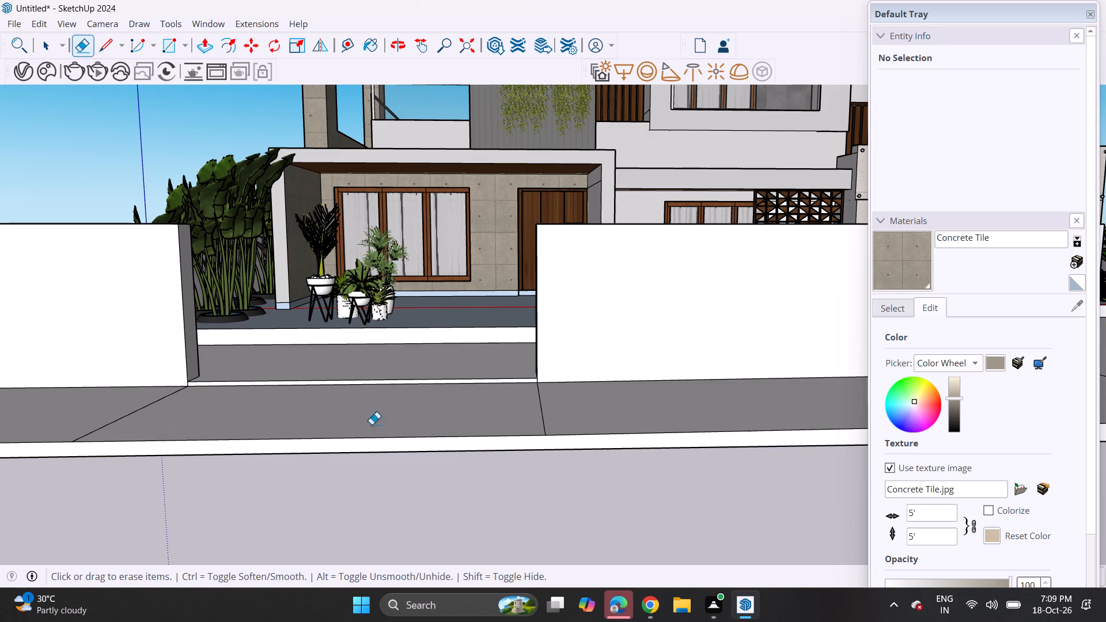
pyautogui.moveTo(533, 403); pyautogui.dragTo(596, 412)
pyautogui.moveTo(86, 423); pyautogui.dragTo(112, 424)
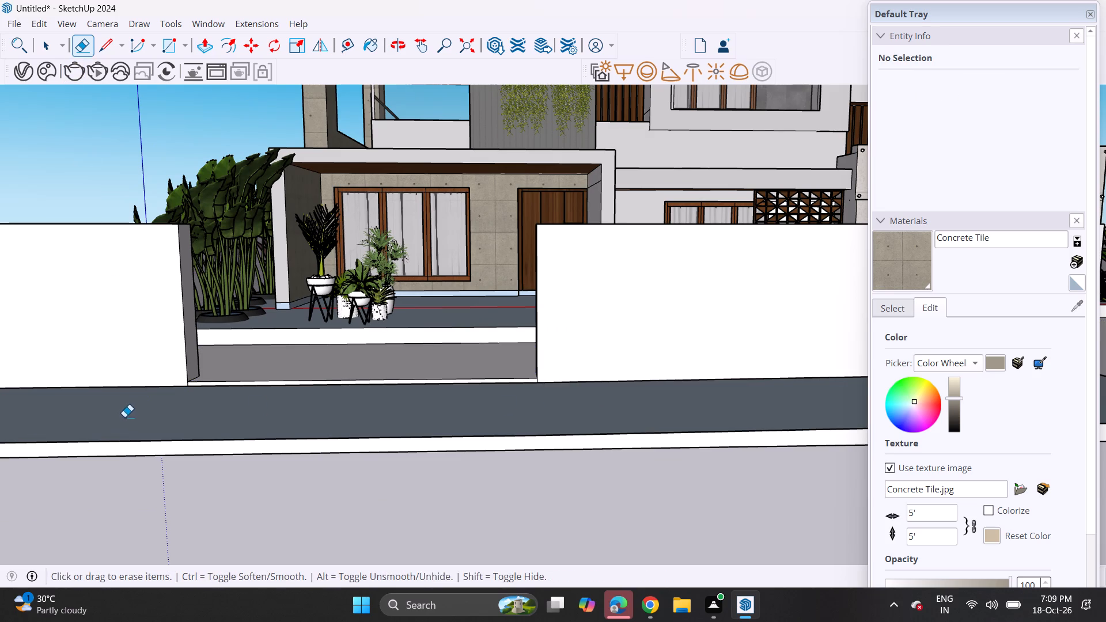
pyautogui.scroll(-8, 132, 422)
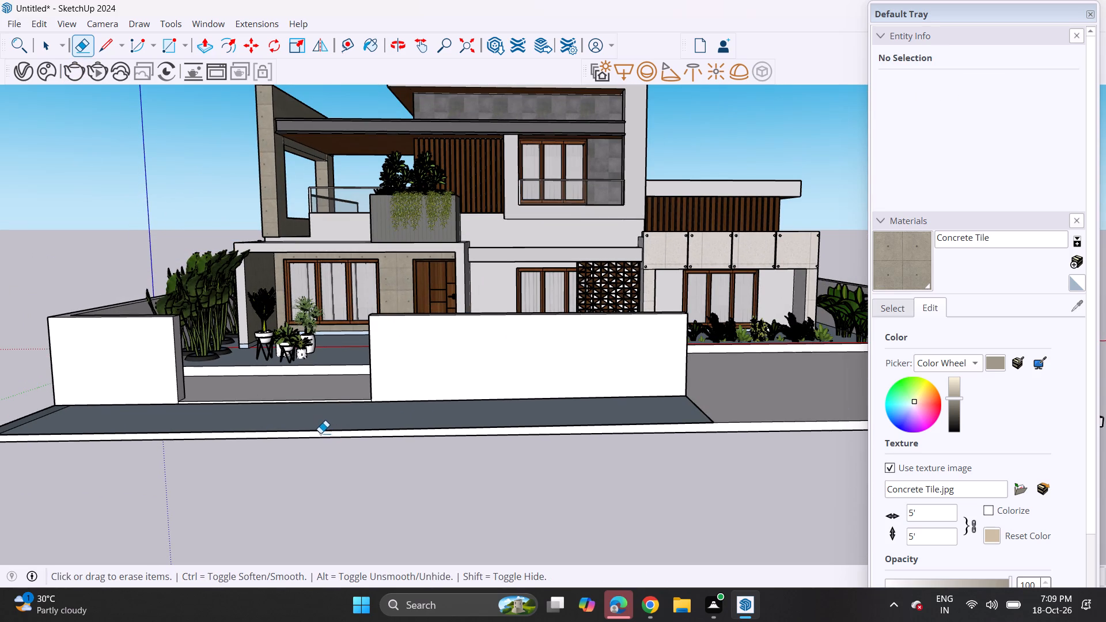
# Draw a 2 Point Arc across the apron's front corner beside the driveway, tangent to its side and front edges.
pyautogui.keyDown('shift'); pyautogui.moveTo(317, 418); pyautogui.dragTo(339, 386, button='middle'); pyautogui.keyUp('shift')
pyautogui.moveTo(346, 376); pyautogui.dragTo(341, 431, button='middle')
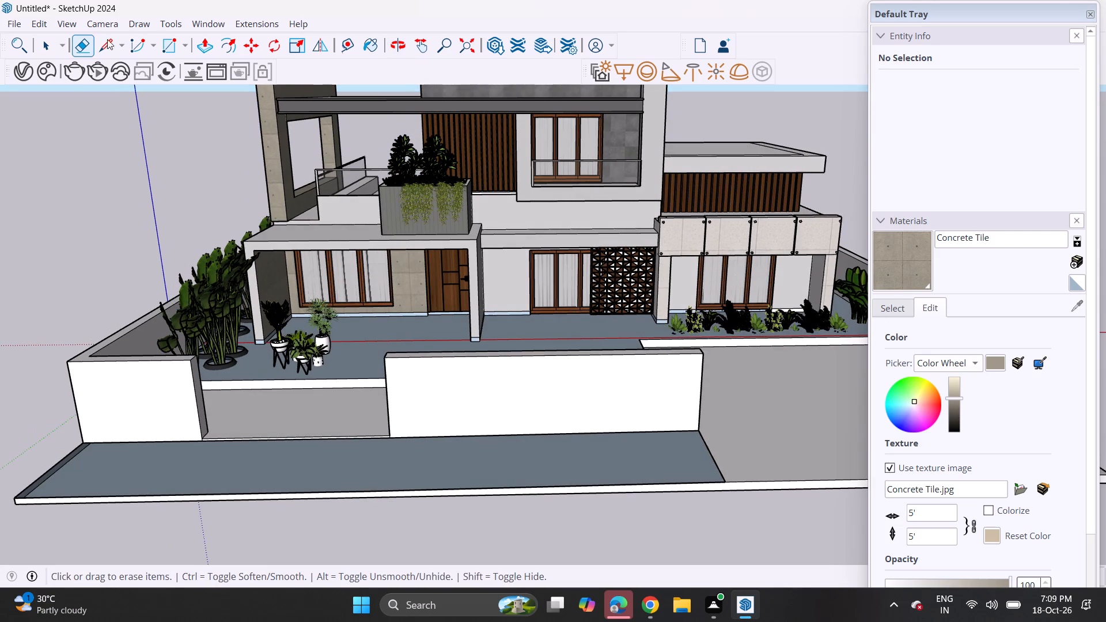
pyautogui.click(114, 46)
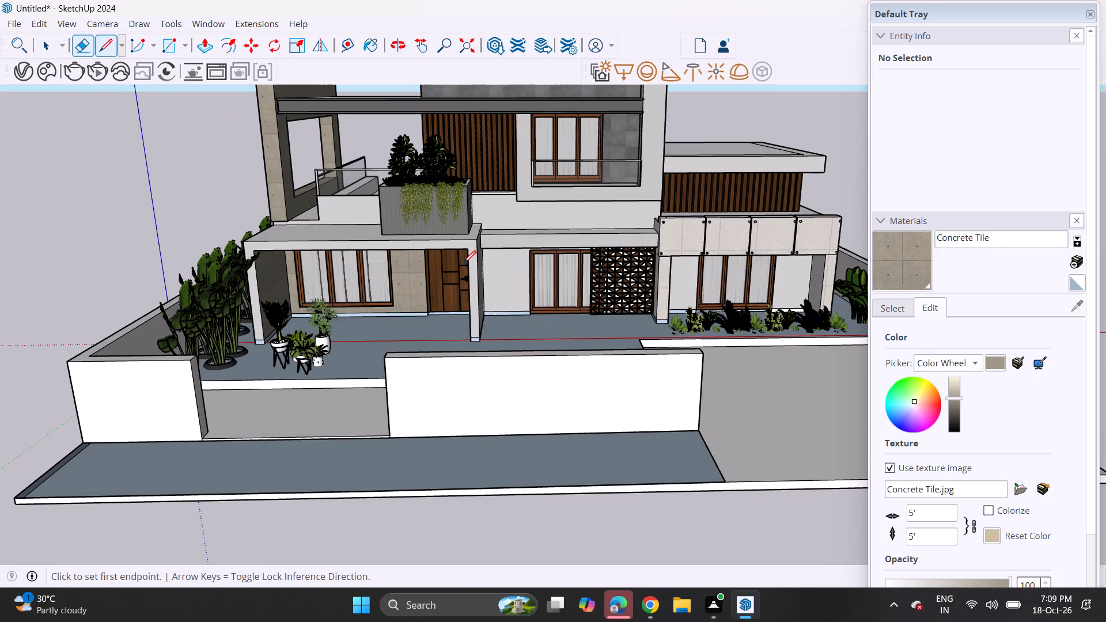
pyautogui.click(135, 47)
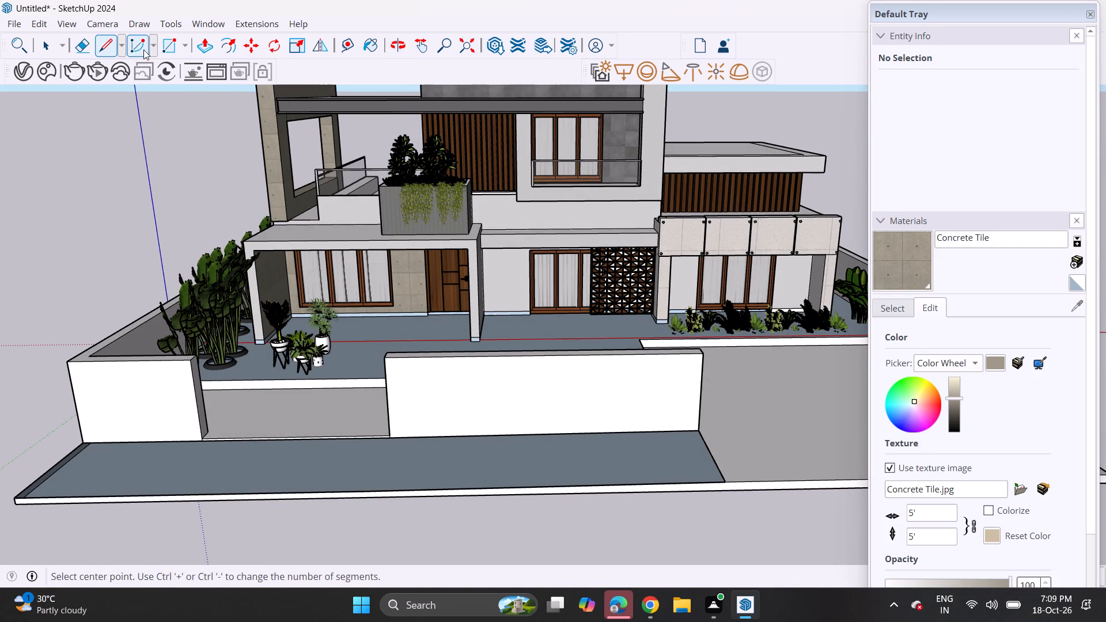
pyautogui.click(151, 50)
pyautogui.click(176, 85)
pyautogui.scroll(3, 732, 478)
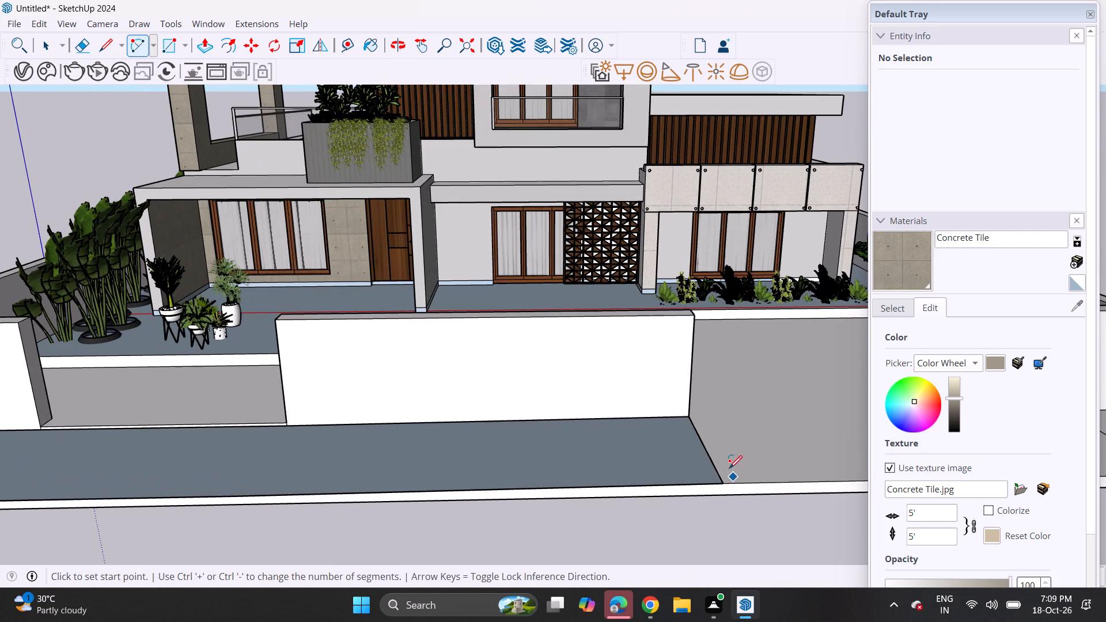
pyautogui.click(708, 458)
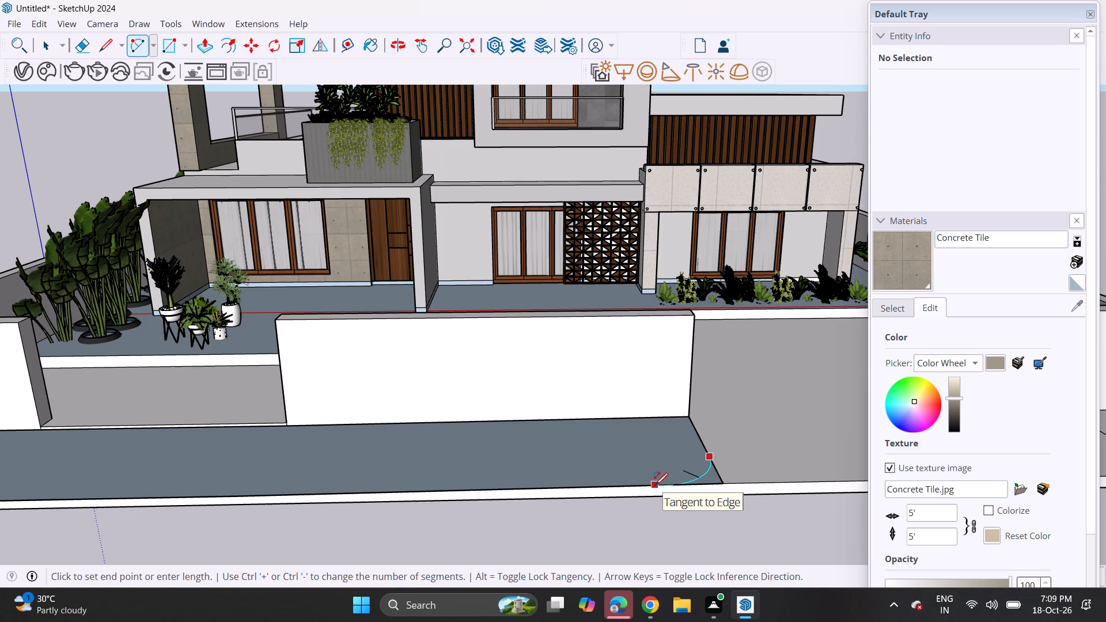
pyautogui.click(655, 486)
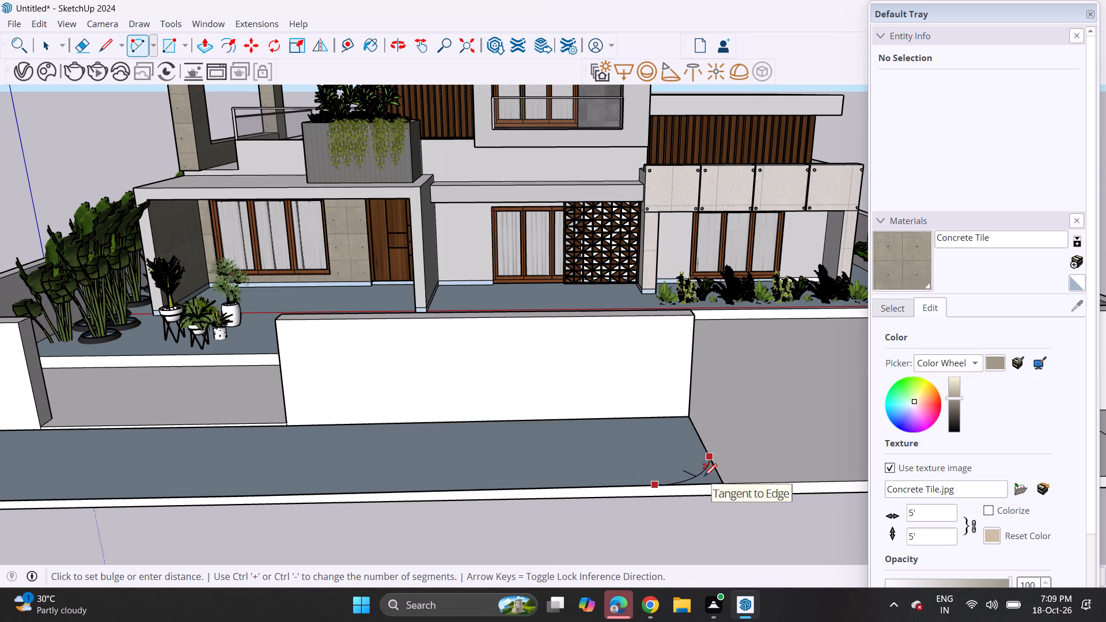
pyautogui.click(704, 476)
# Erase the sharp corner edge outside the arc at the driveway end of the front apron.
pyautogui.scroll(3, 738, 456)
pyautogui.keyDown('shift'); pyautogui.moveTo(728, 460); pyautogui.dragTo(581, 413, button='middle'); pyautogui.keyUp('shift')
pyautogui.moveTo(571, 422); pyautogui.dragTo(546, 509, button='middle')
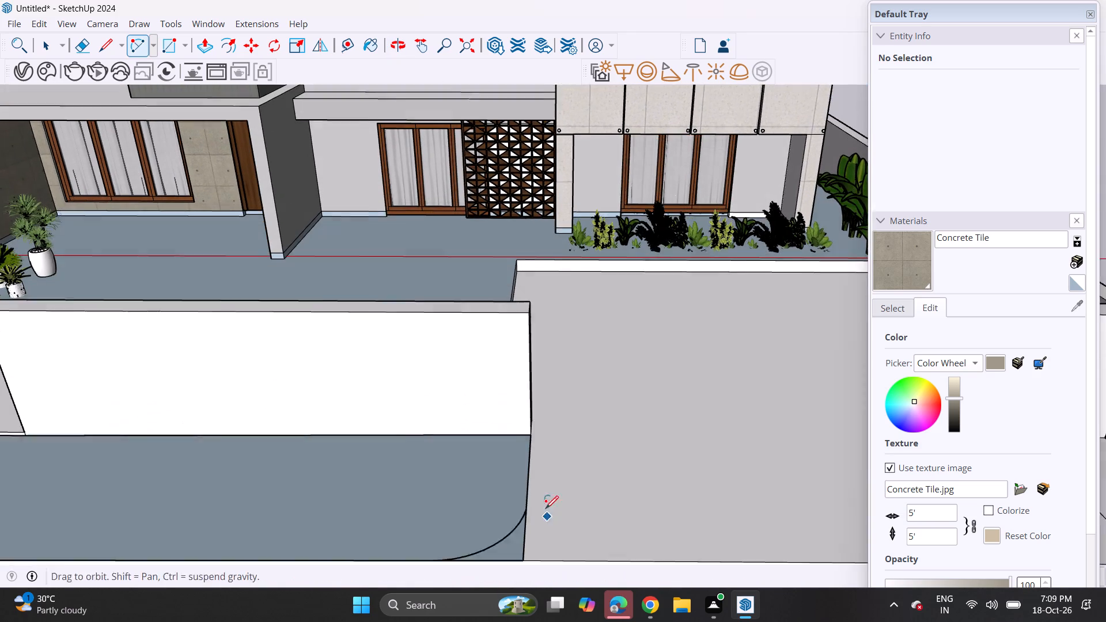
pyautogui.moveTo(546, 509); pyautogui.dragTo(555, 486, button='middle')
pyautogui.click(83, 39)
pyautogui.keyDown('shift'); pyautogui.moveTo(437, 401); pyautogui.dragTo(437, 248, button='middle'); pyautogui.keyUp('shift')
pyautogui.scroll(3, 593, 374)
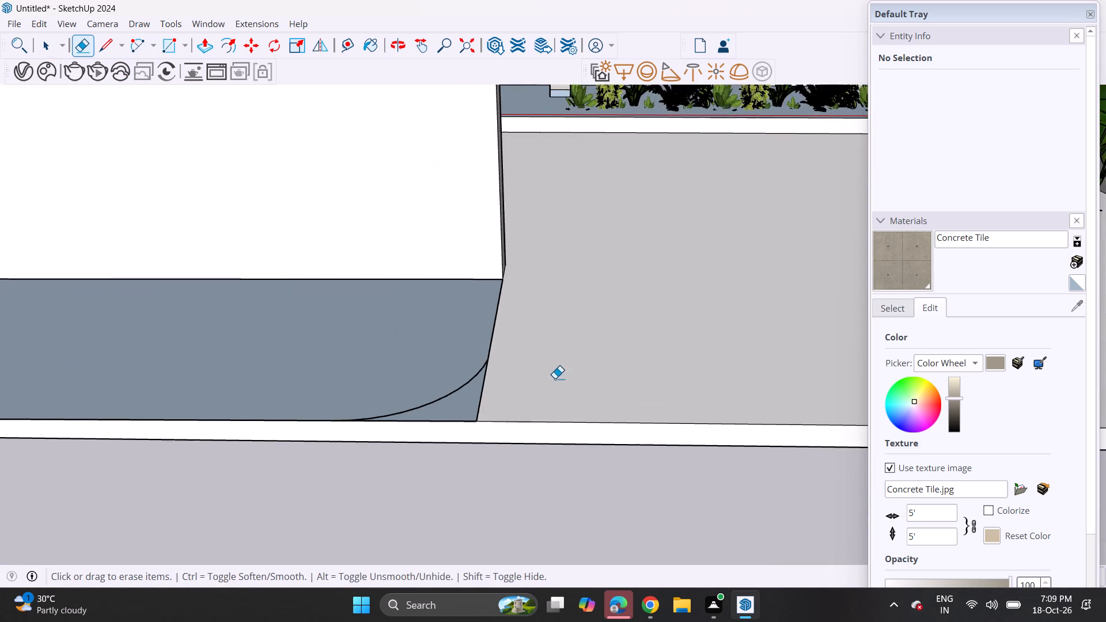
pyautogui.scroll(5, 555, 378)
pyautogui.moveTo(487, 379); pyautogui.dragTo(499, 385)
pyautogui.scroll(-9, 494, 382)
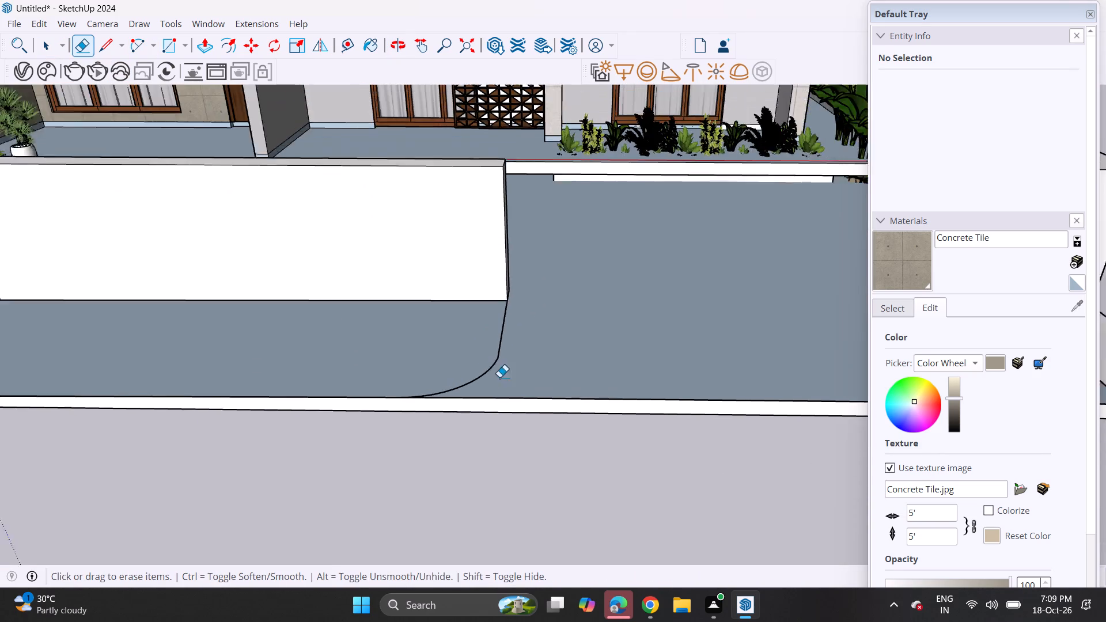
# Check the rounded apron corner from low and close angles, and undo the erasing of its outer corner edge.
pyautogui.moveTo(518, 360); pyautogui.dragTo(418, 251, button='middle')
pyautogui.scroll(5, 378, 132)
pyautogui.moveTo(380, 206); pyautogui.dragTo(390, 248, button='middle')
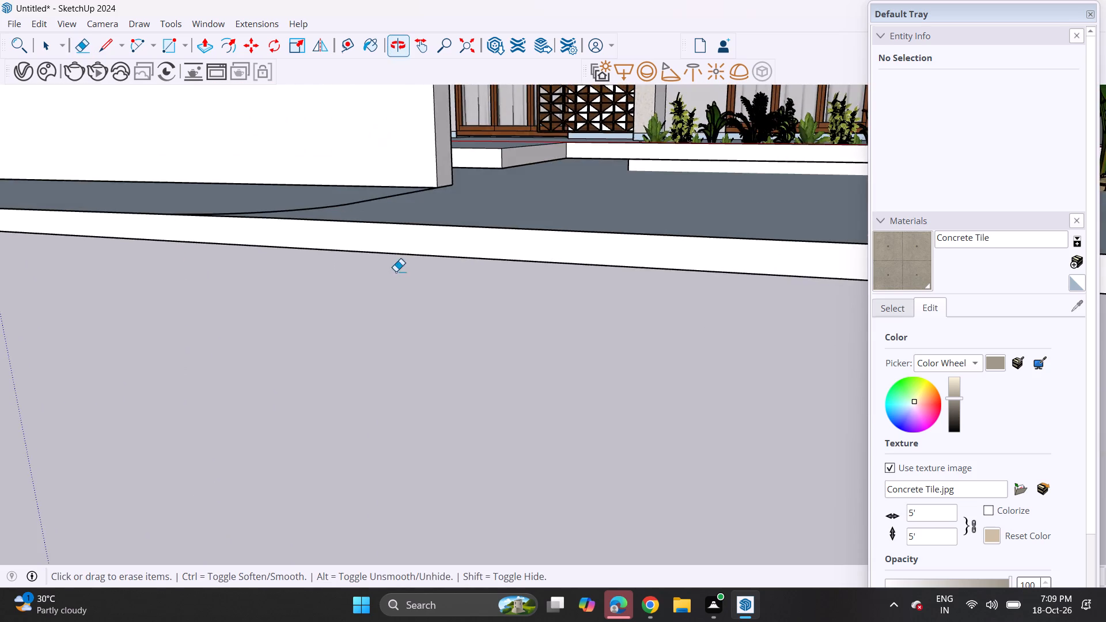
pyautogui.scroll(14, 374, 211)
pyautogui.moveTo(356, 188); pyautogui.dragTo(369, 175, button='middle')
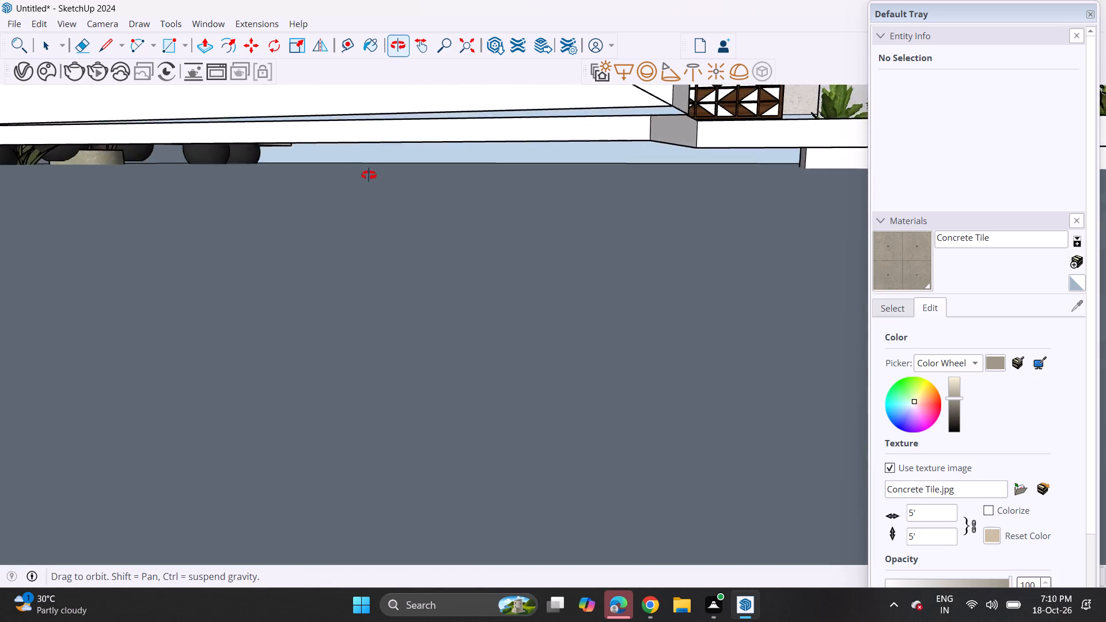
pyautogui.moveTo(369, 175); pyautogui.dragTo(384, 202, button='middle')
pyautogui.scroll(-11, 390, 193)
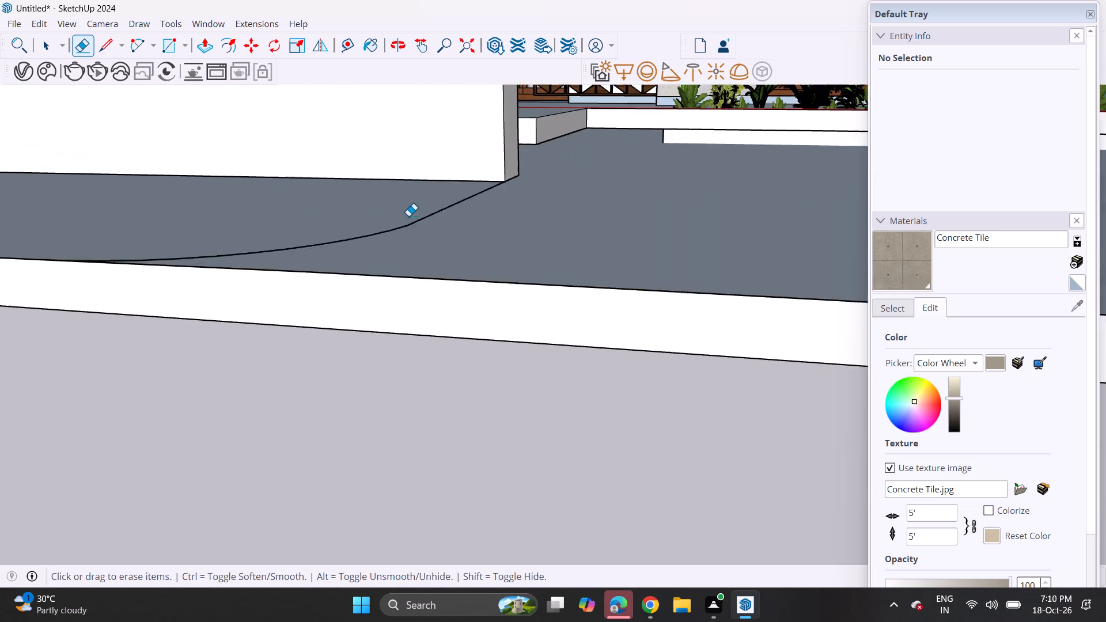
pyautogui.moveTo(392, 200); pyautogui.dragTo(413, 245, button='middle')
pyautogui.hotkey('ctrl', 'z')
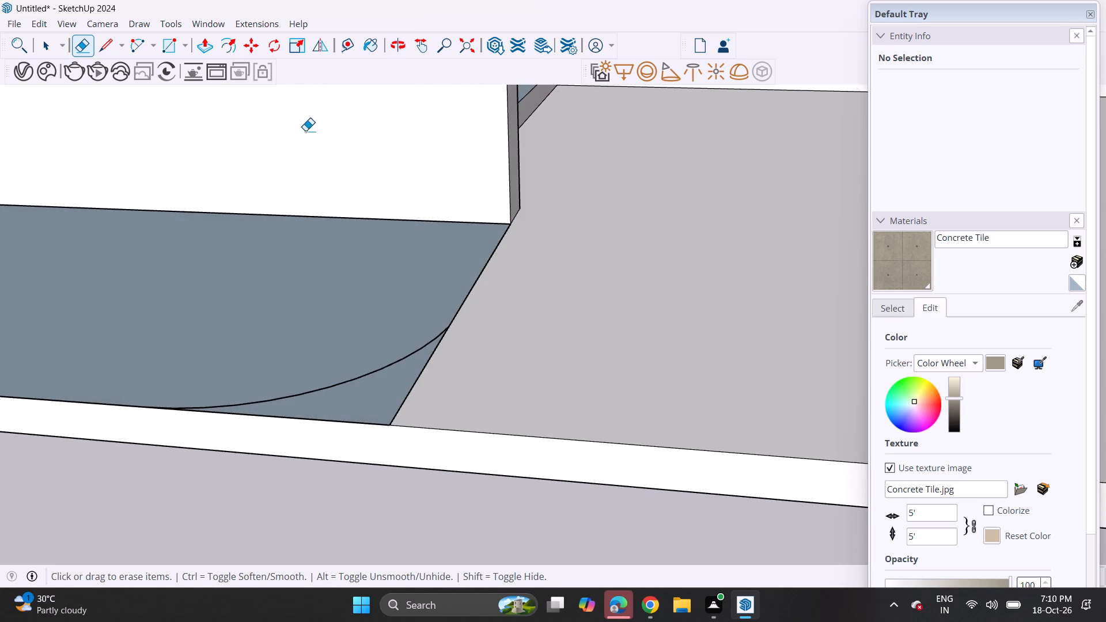
# Push the front apron's top face level with the adjoining driveway surface using Push/Pull.
pyautogui.moveTo(506, 515); pyautogui.dragTo(497, 388, button='middle')
pyautogui.scroll(6, 490, 304)
pyautogui.moveTo(497, 373); pyautogui.dragTo(547, 350, button='middle')
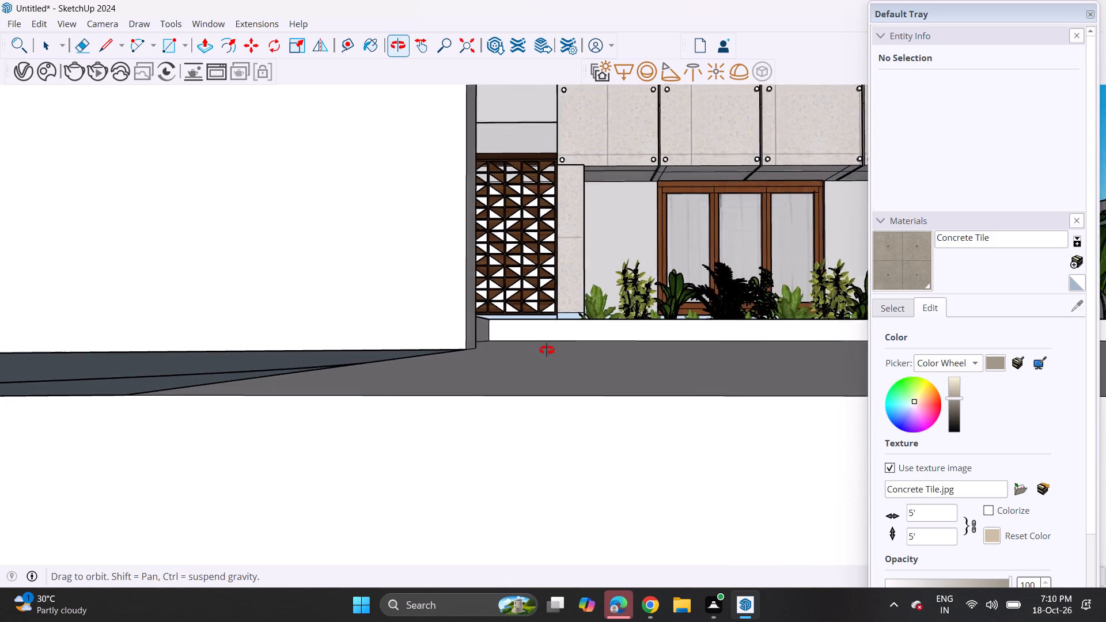
pyautogui.moveTo(547, 350); pyautogui.dragTo(676, 341, button='middle')
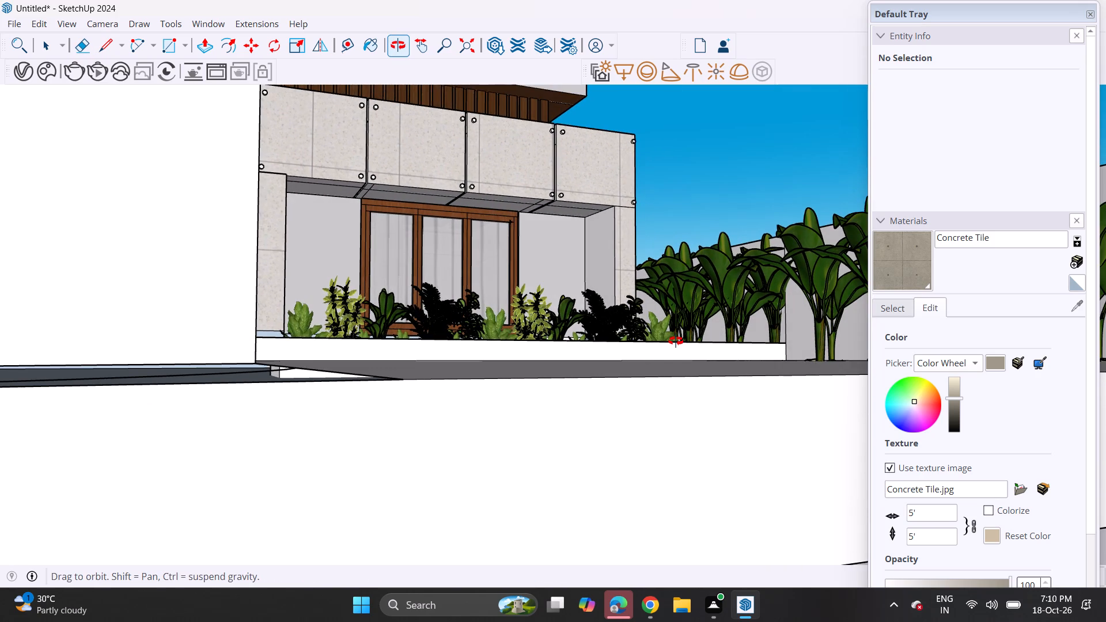
pyautogui.moveTo(676, 341); pyautogui.dragTo(655, 380, button='middle')
pyautogui.click(207, 41)
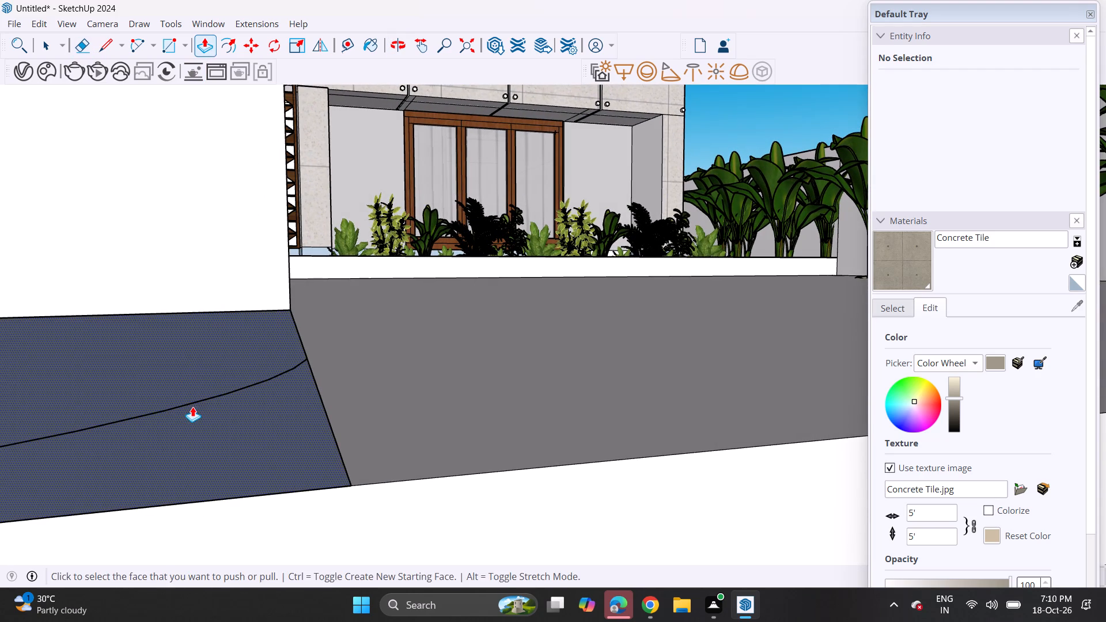
pyautogui.click(192, 407)
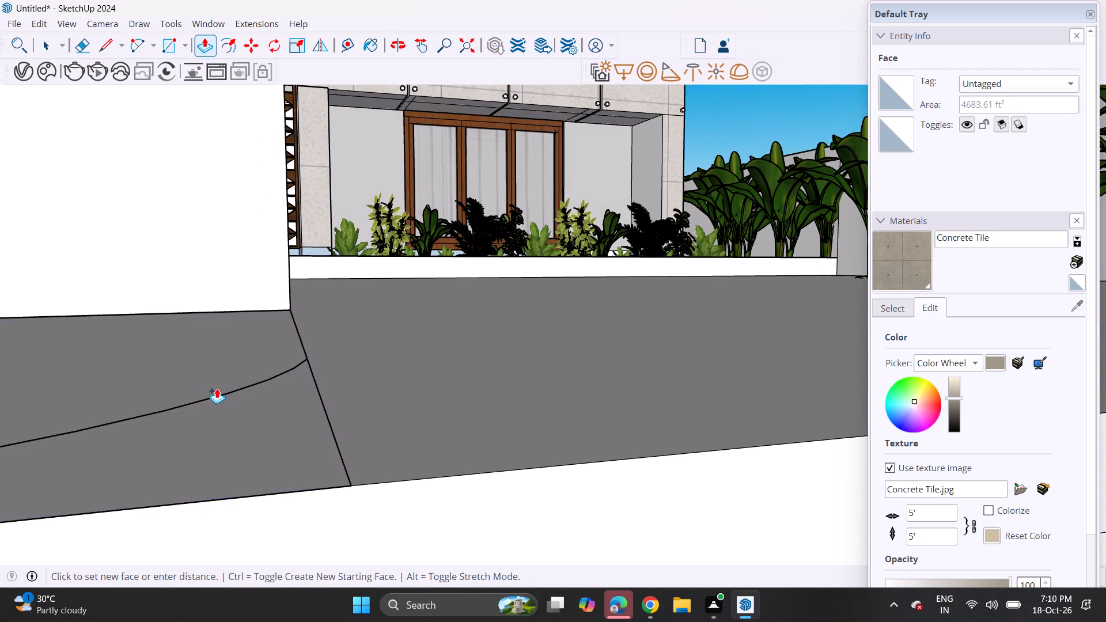
pyautogui.click(326, 400)
pyautogui.moveTo(323, 381); pyautogui.dragTo(320, 376, button='middle')
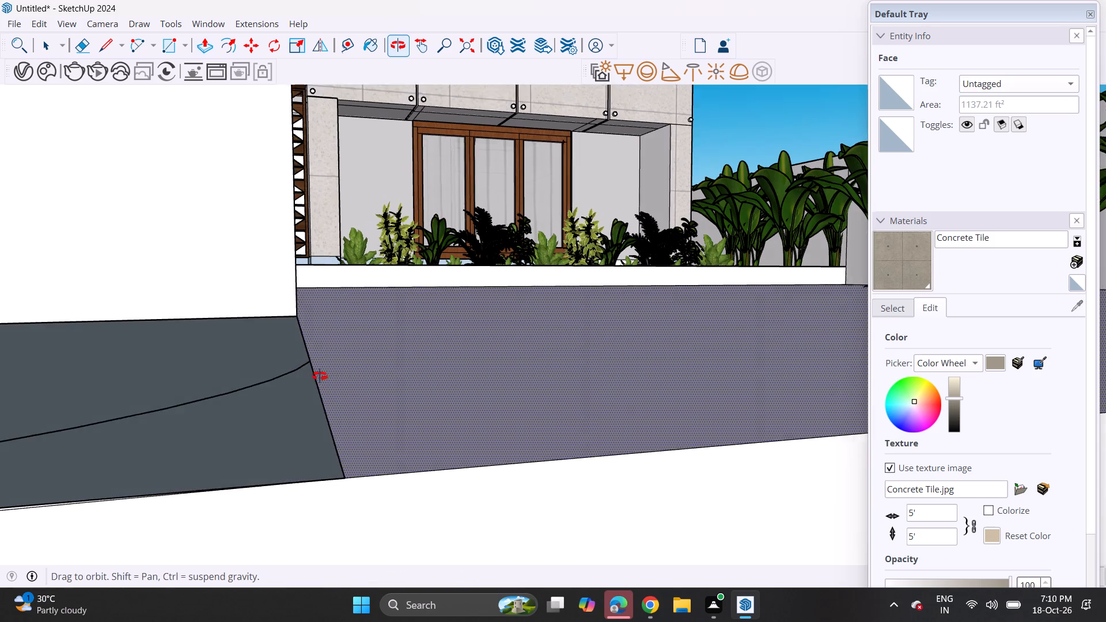
pyautogui.moveTo(320, 376); pyautogui.dragTo(256, 484, button='middle')
pyautogui.click(271, 462)
pyautogui.click(280, 437)
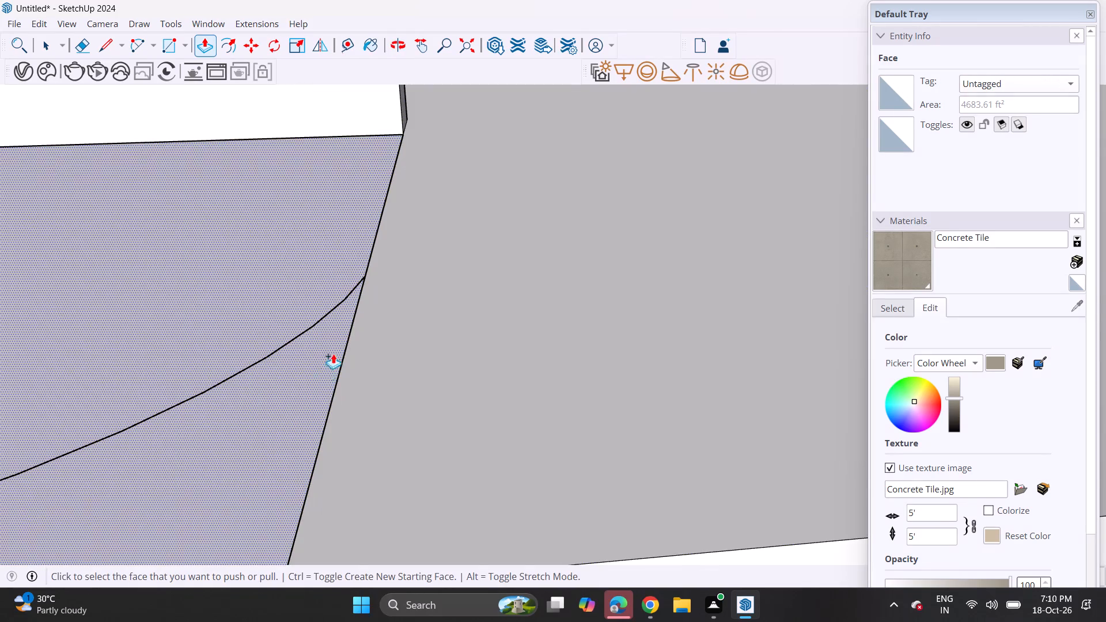
pyautogui.scroll(-3, 335, 339)
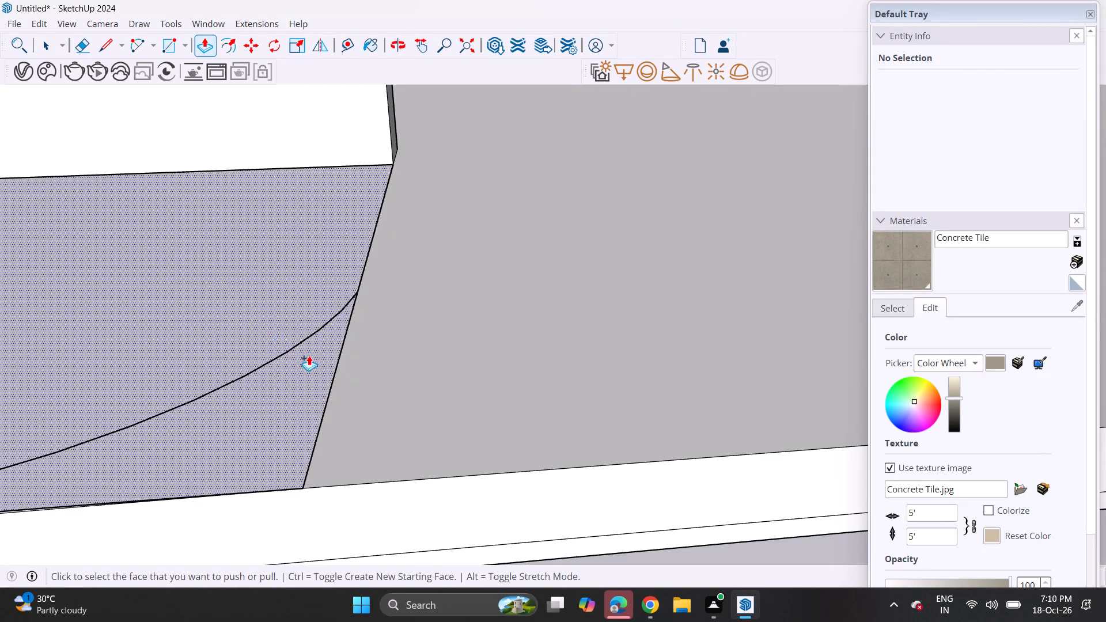
# Erase the leftover sharp corner edge outside the arc at the driveway end of the apron.
pyautogui.click(80, 48)
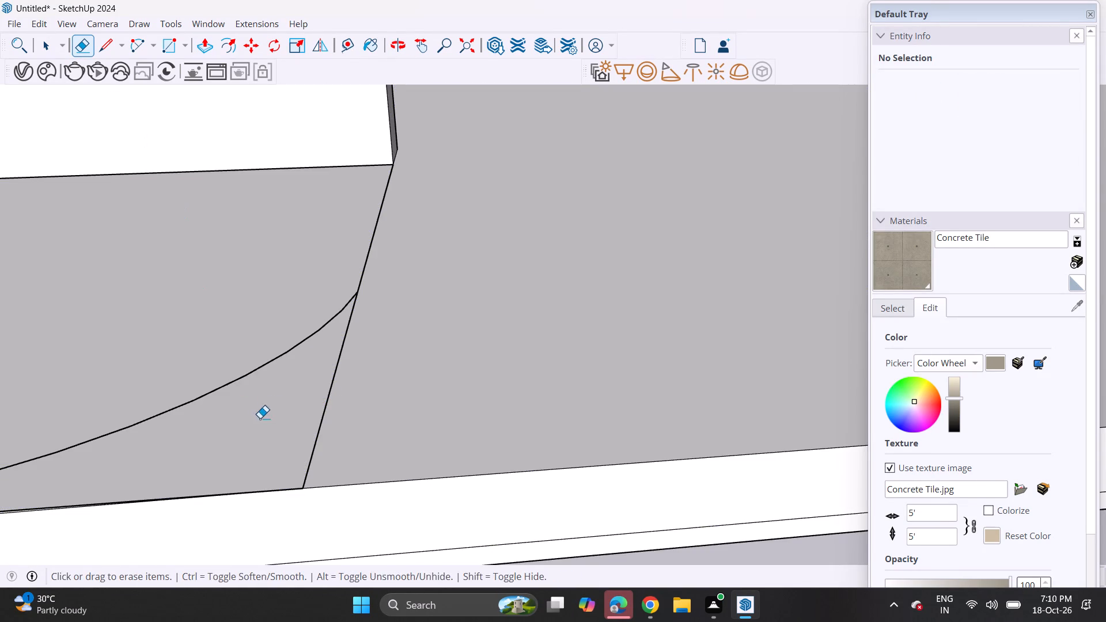
pyautogui.moveTo(299, 420); pyautogui.dragTo(334, 428)
pyautogui.scroll(-20, 335, 415)
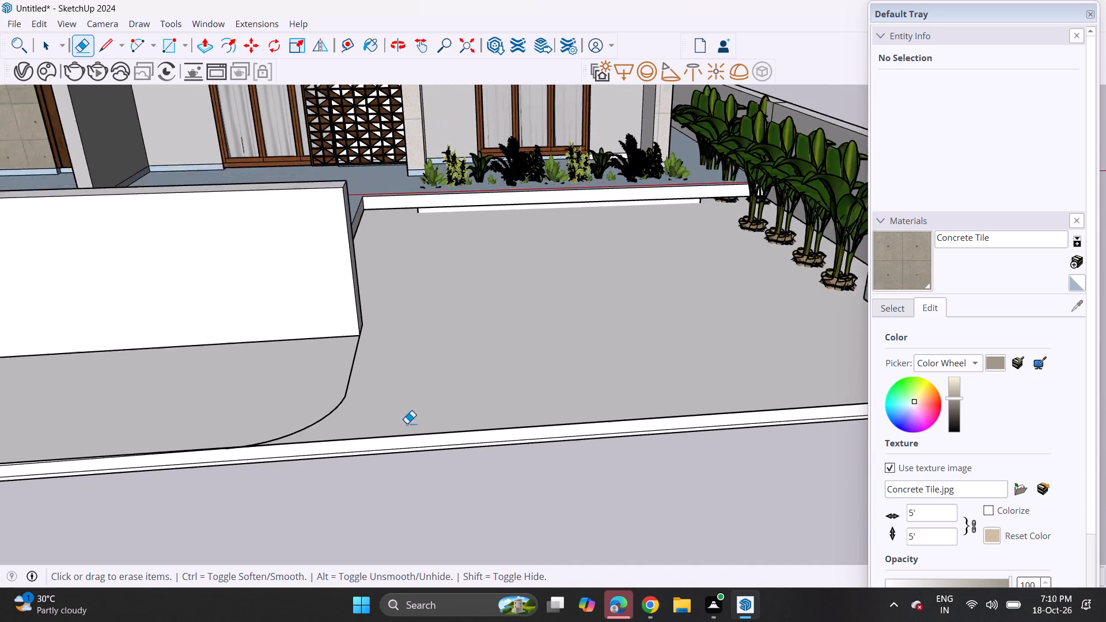
# Pull the raised porch floor face up to the bottom edge of the projecting wall beside the entrance door.
pyautogui.scroll(-8, 407, 423)
pyautogui.moveTo(347, 401); pyautogui.dragTo(572, 428, button='middle')
pyautogui.moveTo(256, 336); pyautogui.dragTo(400, 316, button='middle')
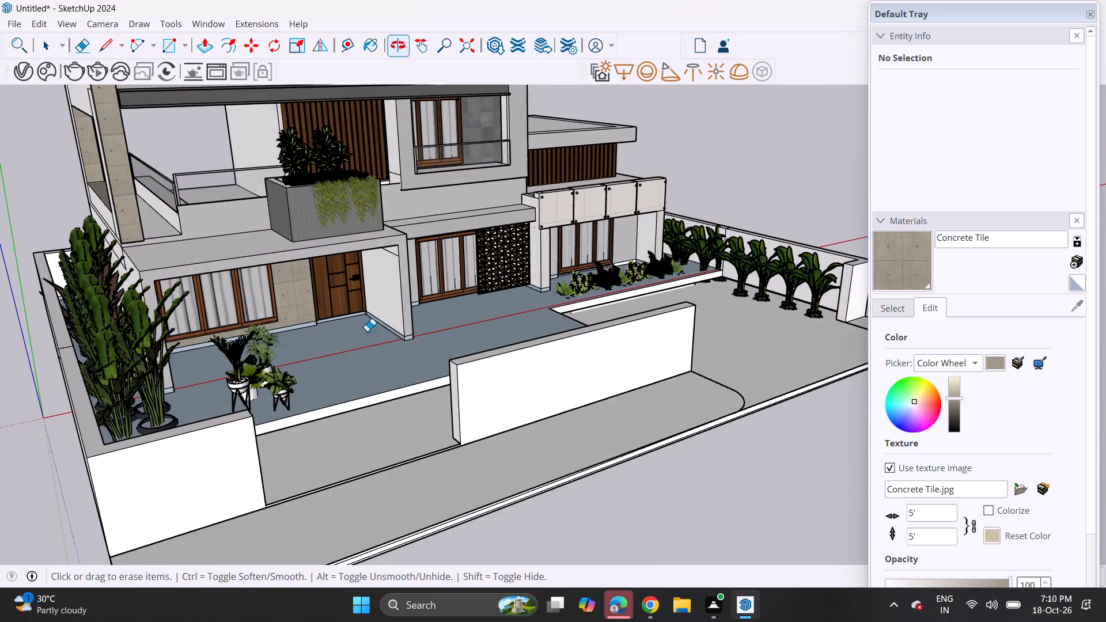
pyautogui.scroll(7, 367, 331)
pyautogui.click(201, 41)
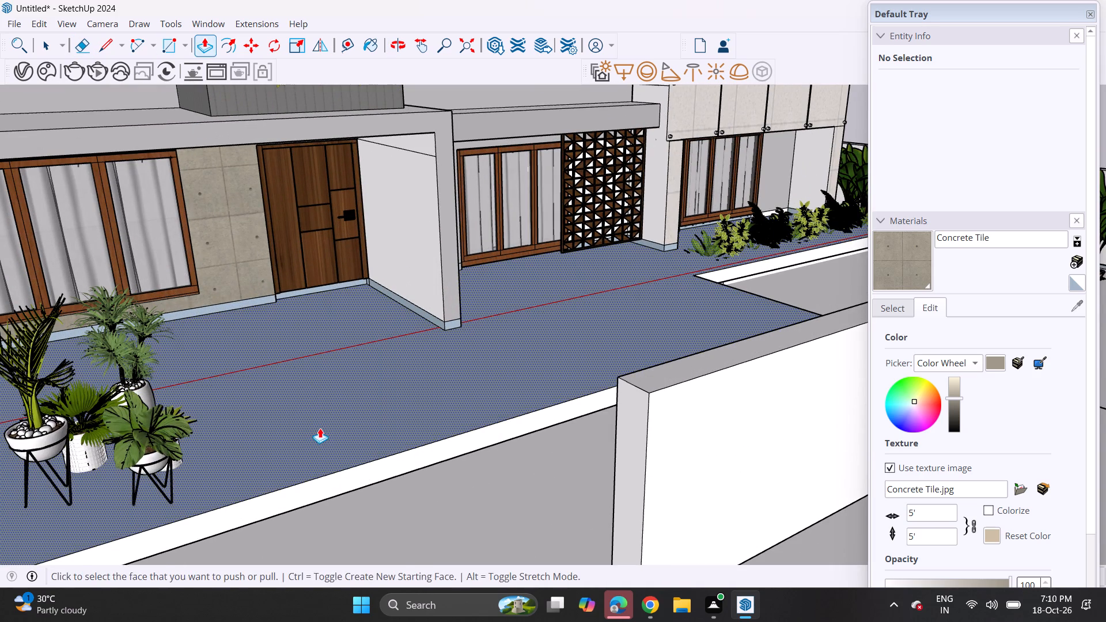
pyautogui.click(320, 428)
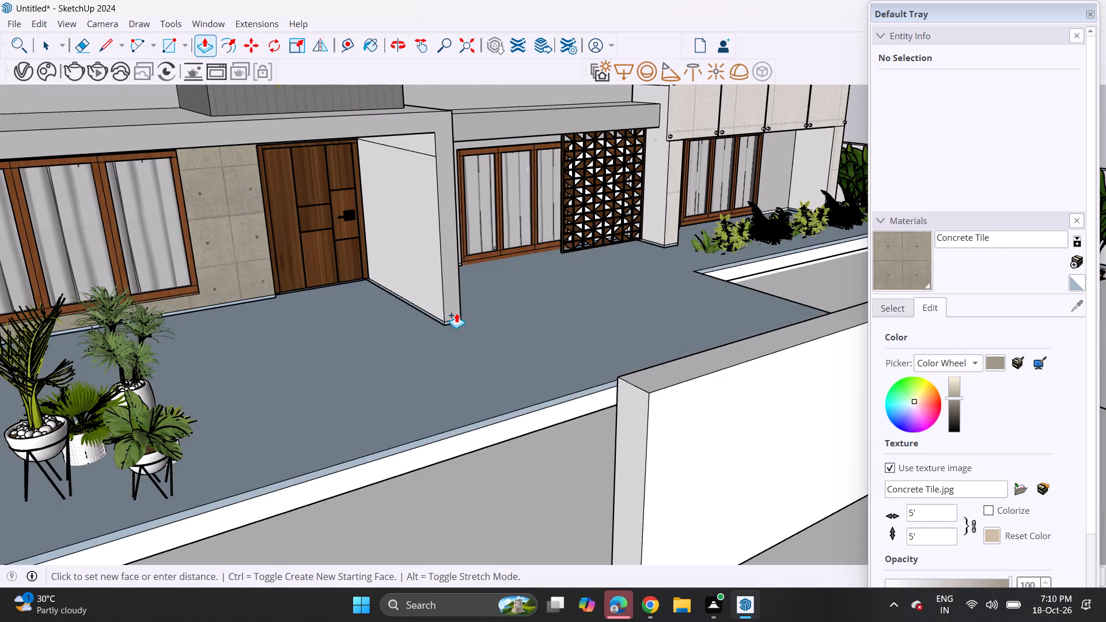
pyautogui.scroll(11, 456, 313)
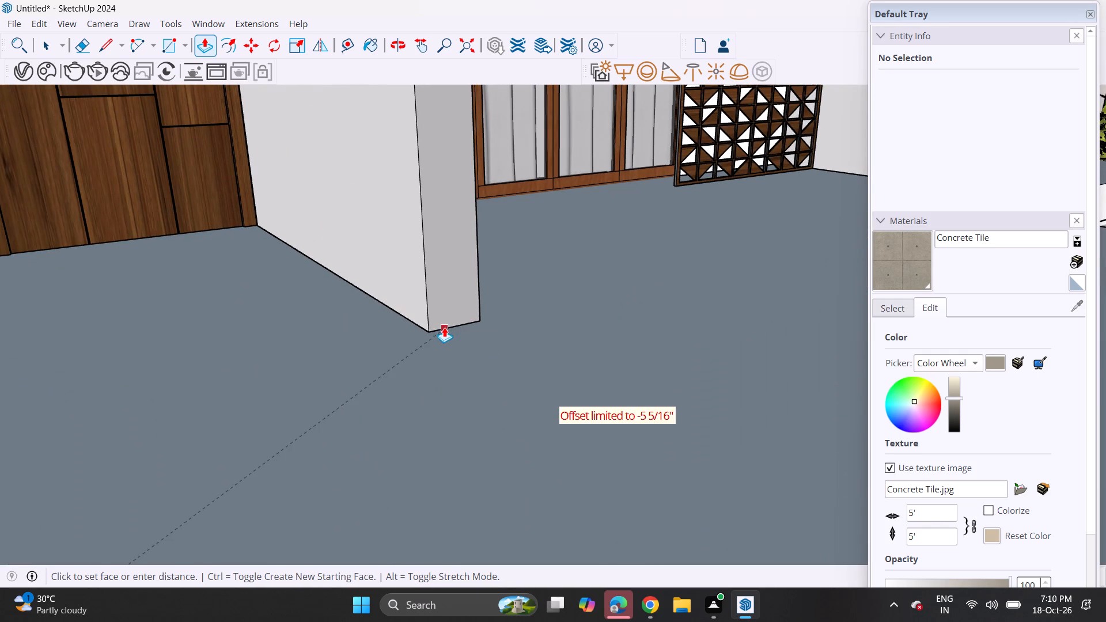
pyautogui.click(444, 327)
# Push the underside face of the raised porch floor to the ground face, and repeat the offset on the dark face above.
pyautogui.scroll(-18, 424, 348)
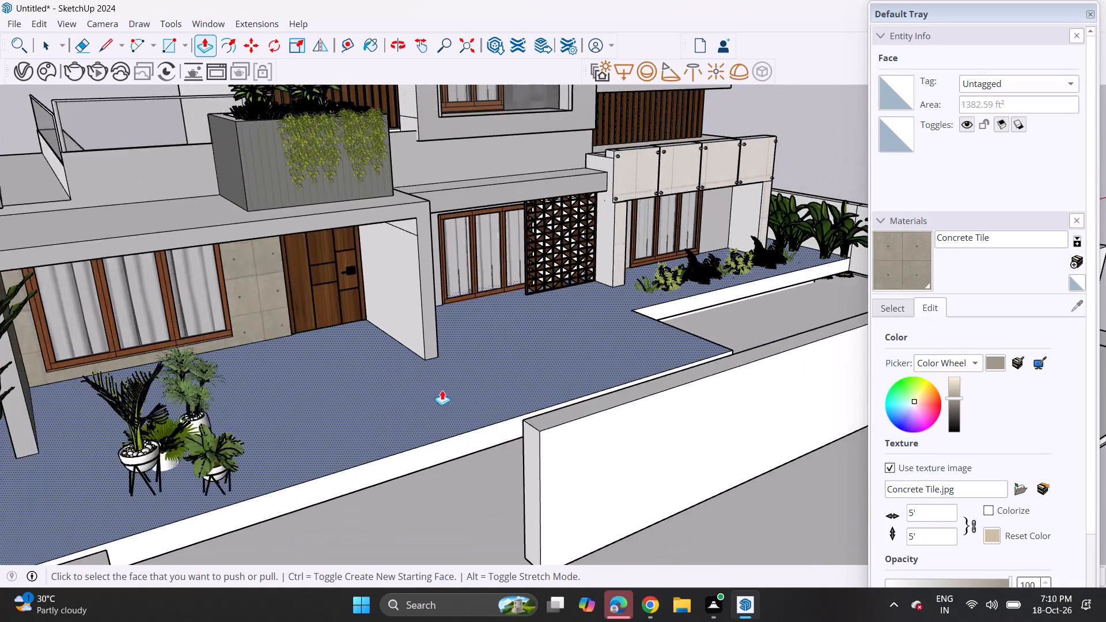
pyautogui.scroll(-4, 442, 390)
pyautogui.moveTo(435, 367); pyautogui.dragTo(240, 411, button='middle')
pyautogui.scroll(-3, 253, 367)
pyautogui.moveTo(323, 404); pyautogui.dragTo(340, 339, button='middle')
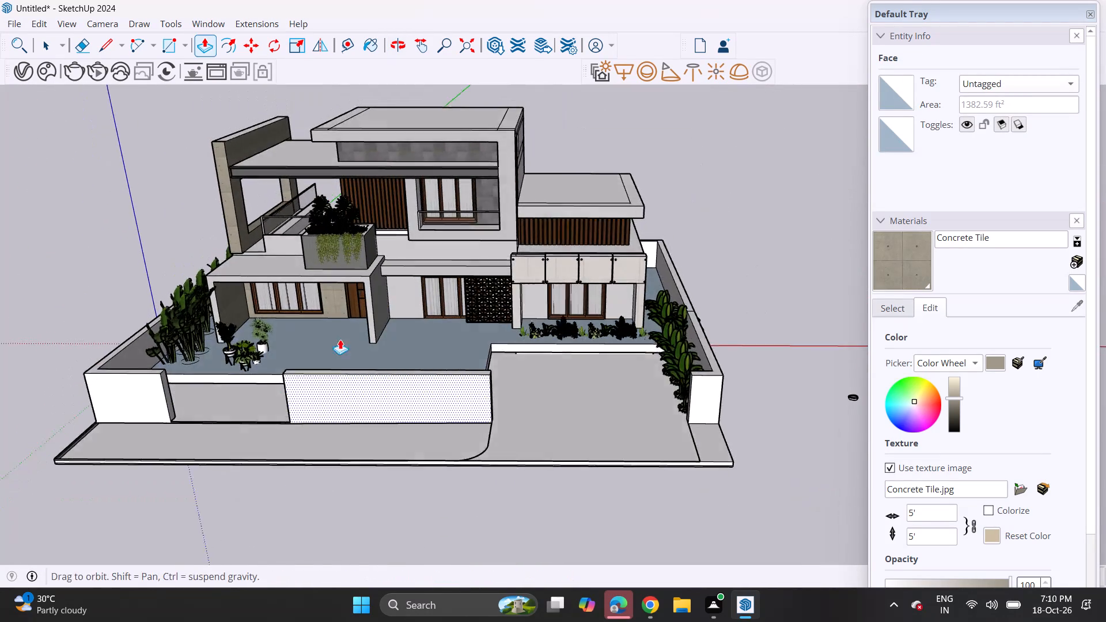
pyautogui.moveTo(340, 339); pyautogui.dragTo(334, 348, button='middle')
pyautogui.scroll(-2, 356, 334)
pyautogui.moveTo(385, 343); pyautogui.dragTo(400, 297, button='middle')
pyautogui.scroll(4, 535, 323)
pyautogui.scroll(3, 462, 362)
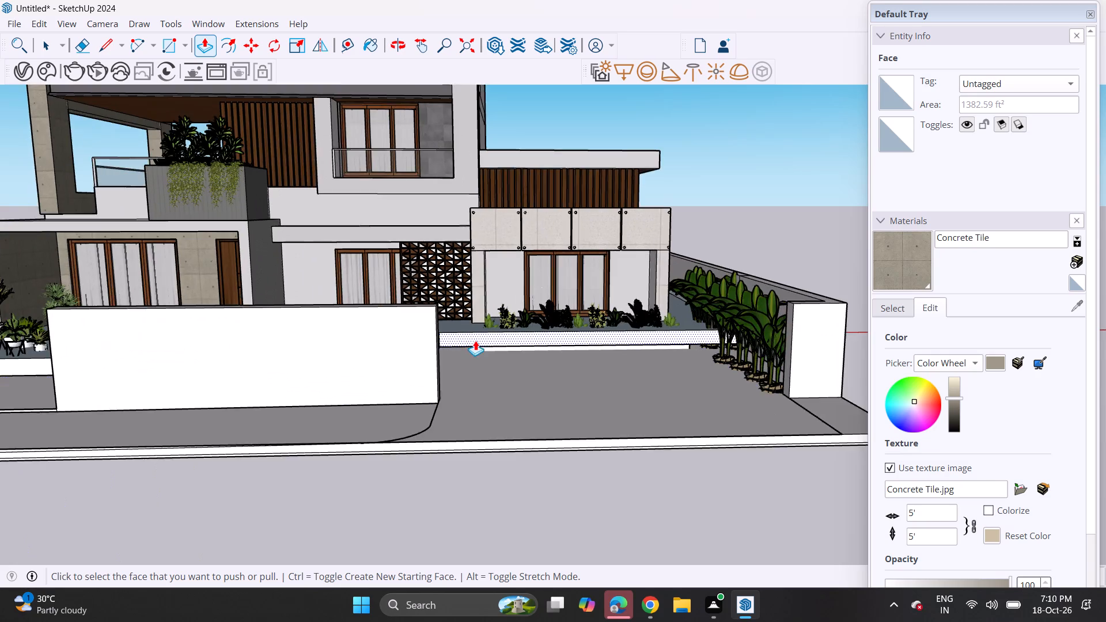
pyautogui.scroll(13, 475, 340)
pyautogui.moveTo(443, 355); pyautogui.dragTo(437, 321, button='middle')
pyautogui.scroll(4, 435, 310)
pyautogui.moveTo(435, 309); pyautogui.dragTo(439, 302, button='middle')
pyautogui.scroll(4, 440, 297)
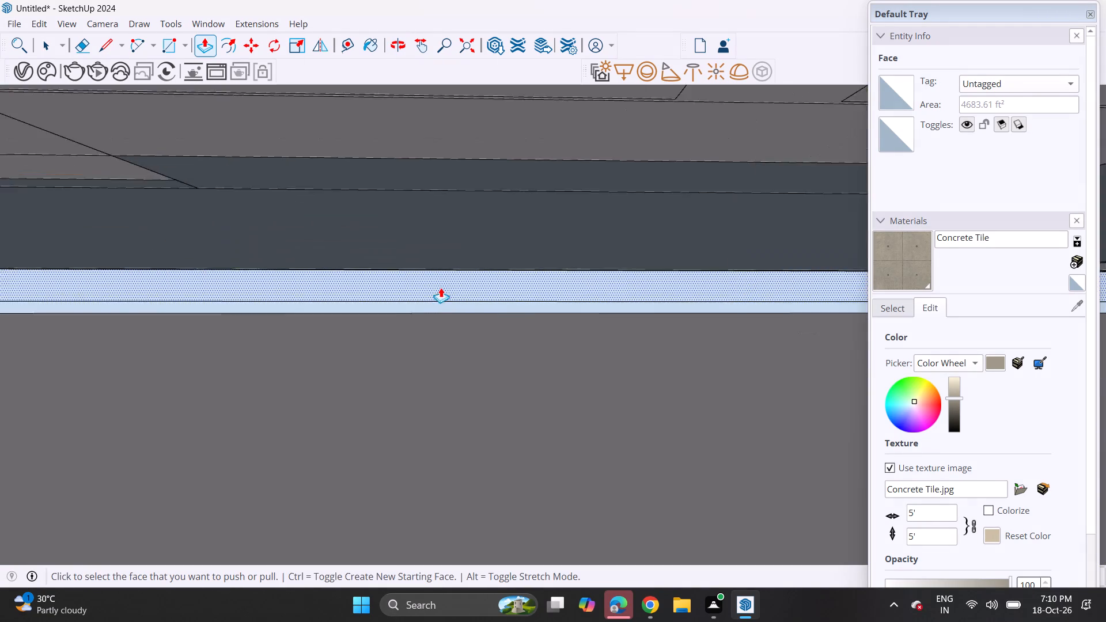
pyautogui.click(444, 220)
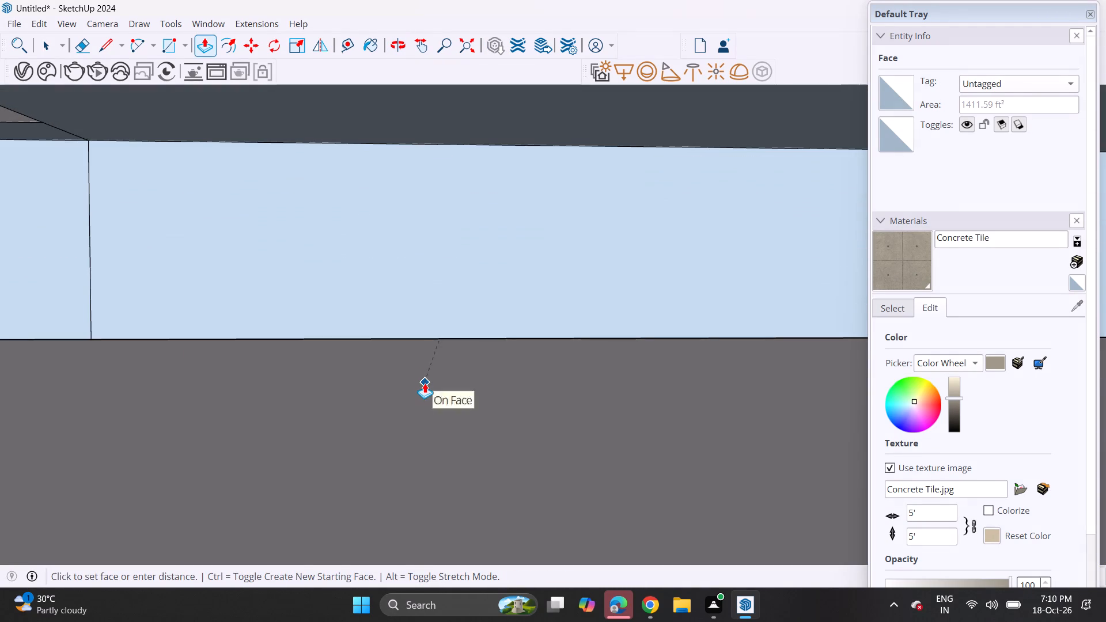
pyautogui.click(425, 383)
pyautogui.doubleClick(463, 119)
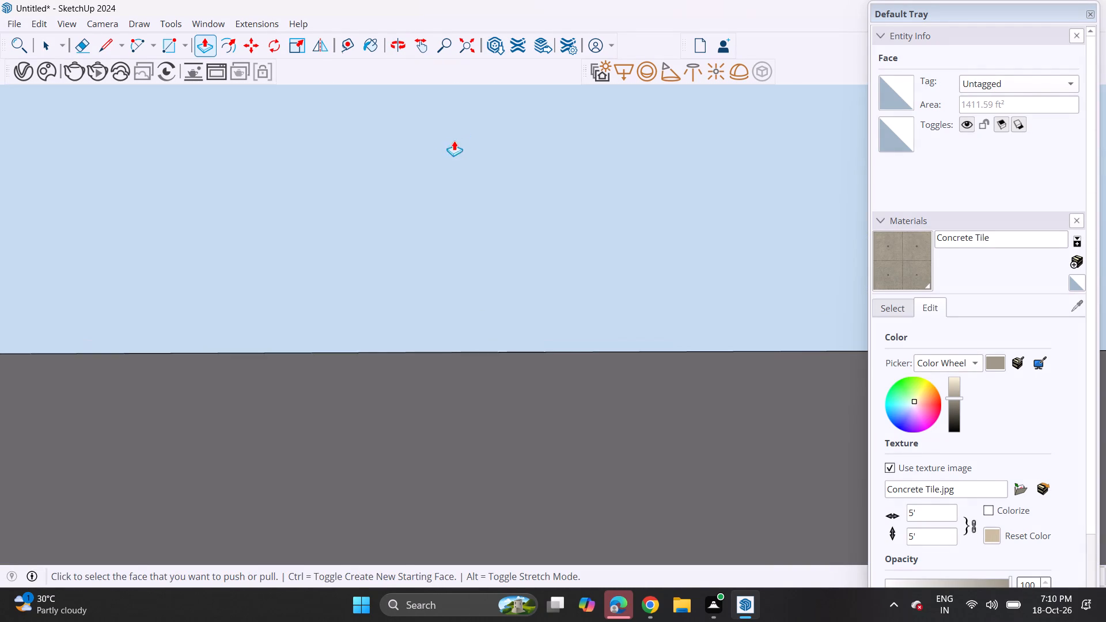
pyautogui.scroll(-17, 435, 166)
pyautogui.moveTo(441, 275); pyautogui.dragTo(434, 361, button='middle')
pyautogui.scroll(-8, 429, 306)
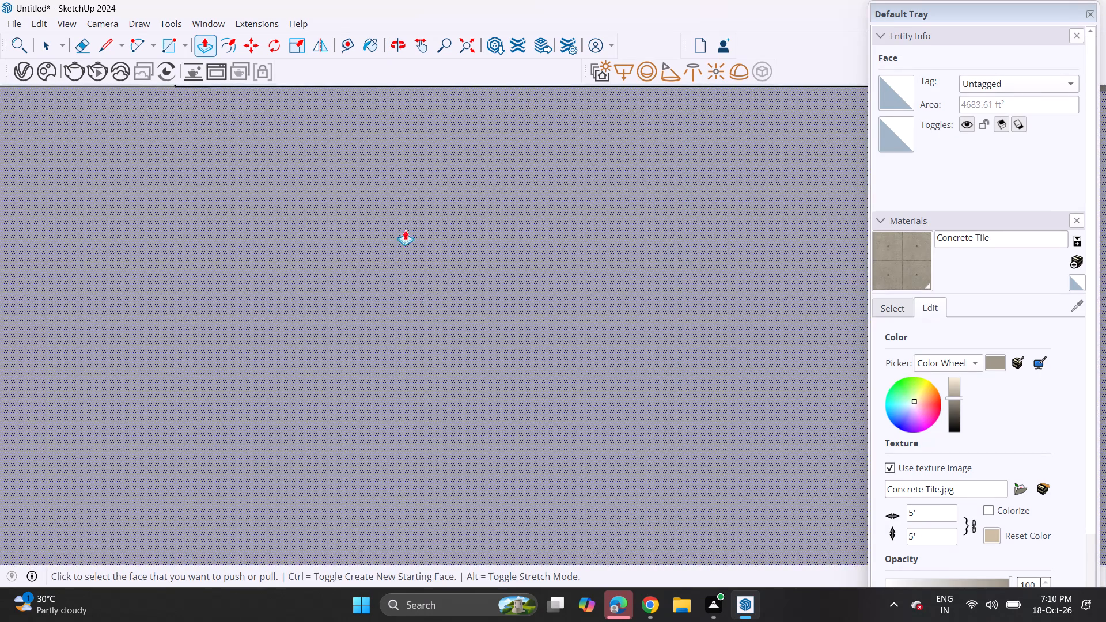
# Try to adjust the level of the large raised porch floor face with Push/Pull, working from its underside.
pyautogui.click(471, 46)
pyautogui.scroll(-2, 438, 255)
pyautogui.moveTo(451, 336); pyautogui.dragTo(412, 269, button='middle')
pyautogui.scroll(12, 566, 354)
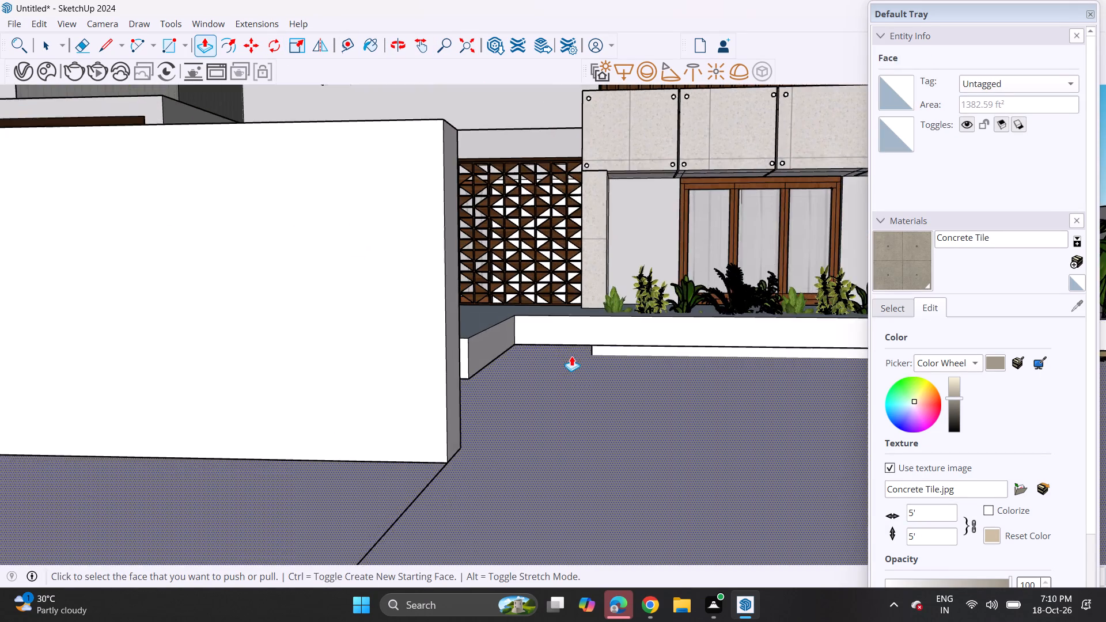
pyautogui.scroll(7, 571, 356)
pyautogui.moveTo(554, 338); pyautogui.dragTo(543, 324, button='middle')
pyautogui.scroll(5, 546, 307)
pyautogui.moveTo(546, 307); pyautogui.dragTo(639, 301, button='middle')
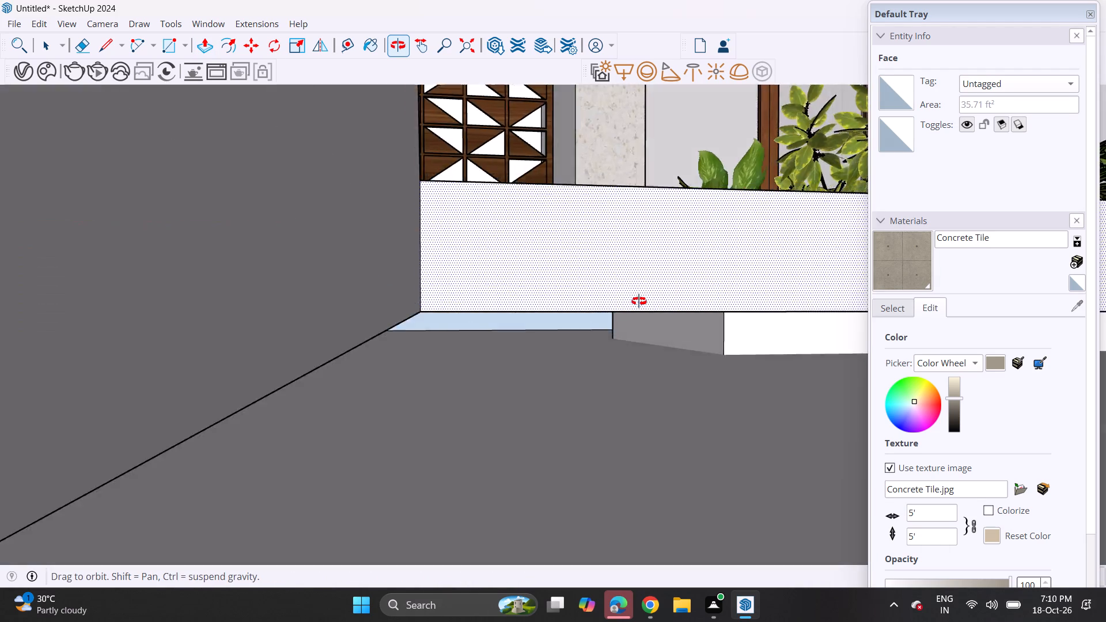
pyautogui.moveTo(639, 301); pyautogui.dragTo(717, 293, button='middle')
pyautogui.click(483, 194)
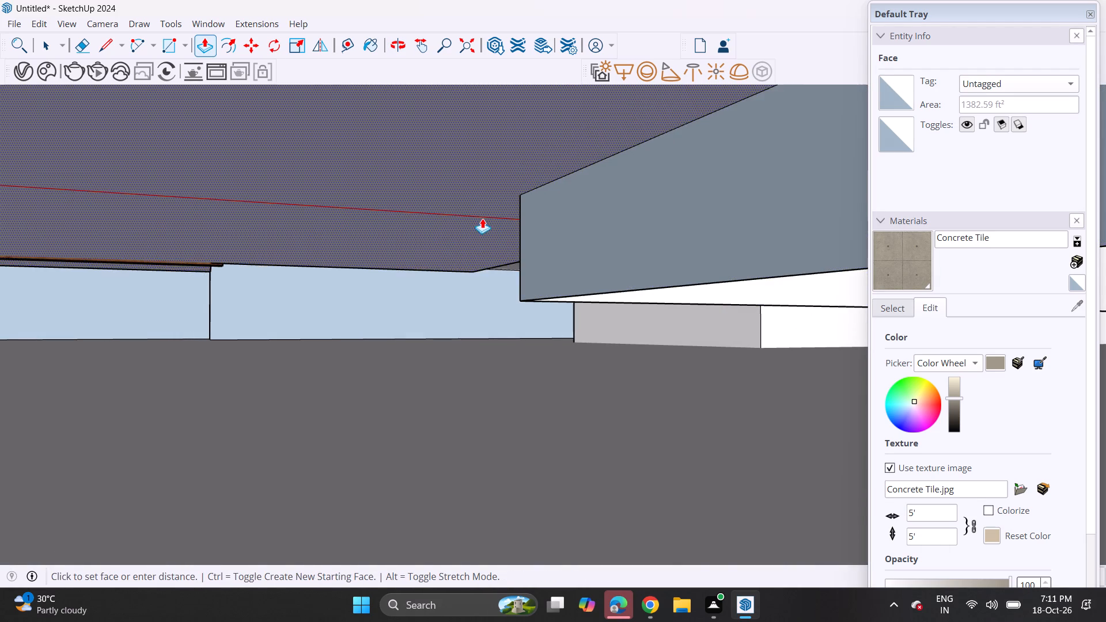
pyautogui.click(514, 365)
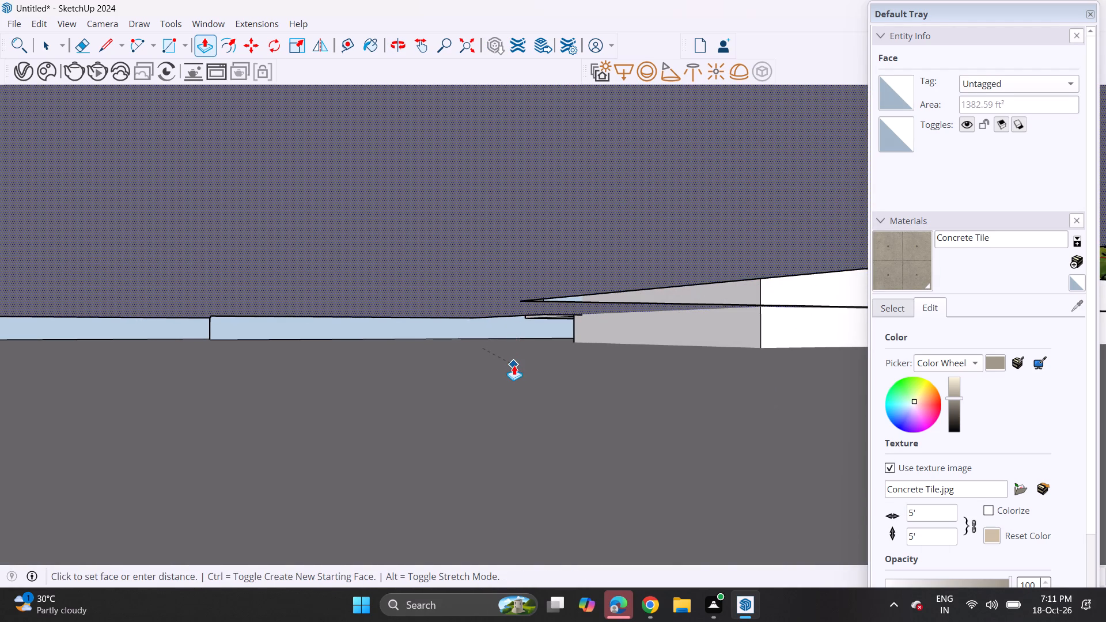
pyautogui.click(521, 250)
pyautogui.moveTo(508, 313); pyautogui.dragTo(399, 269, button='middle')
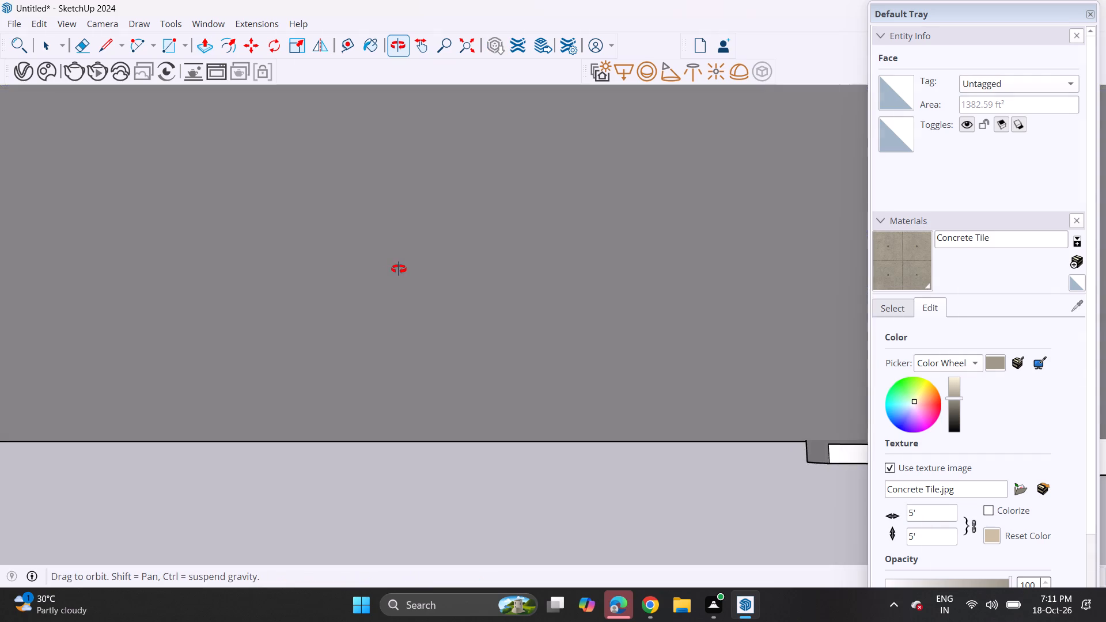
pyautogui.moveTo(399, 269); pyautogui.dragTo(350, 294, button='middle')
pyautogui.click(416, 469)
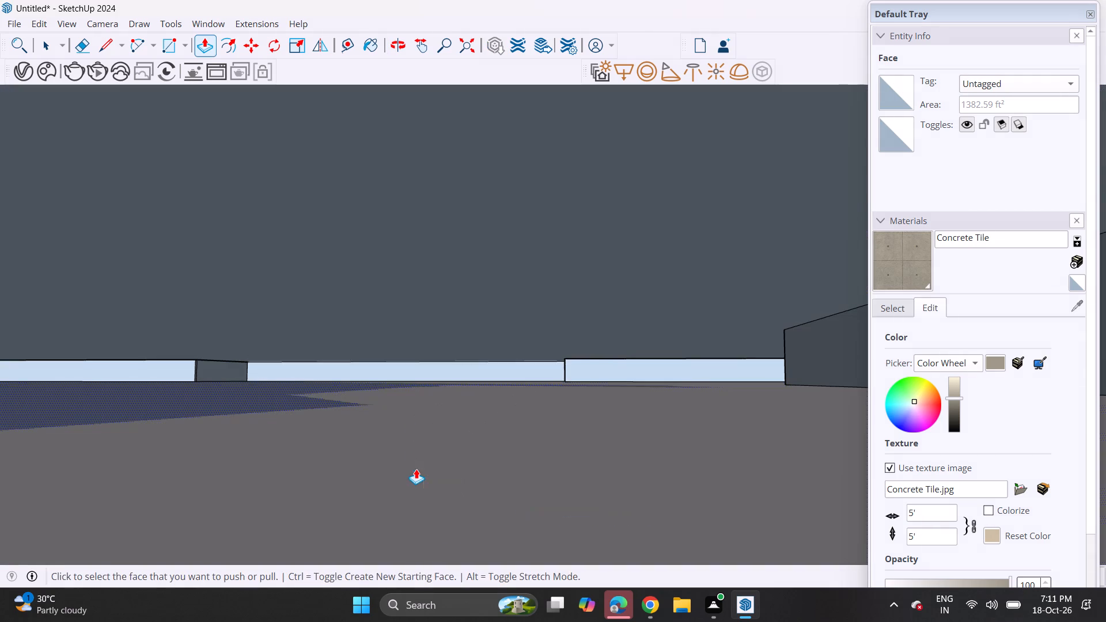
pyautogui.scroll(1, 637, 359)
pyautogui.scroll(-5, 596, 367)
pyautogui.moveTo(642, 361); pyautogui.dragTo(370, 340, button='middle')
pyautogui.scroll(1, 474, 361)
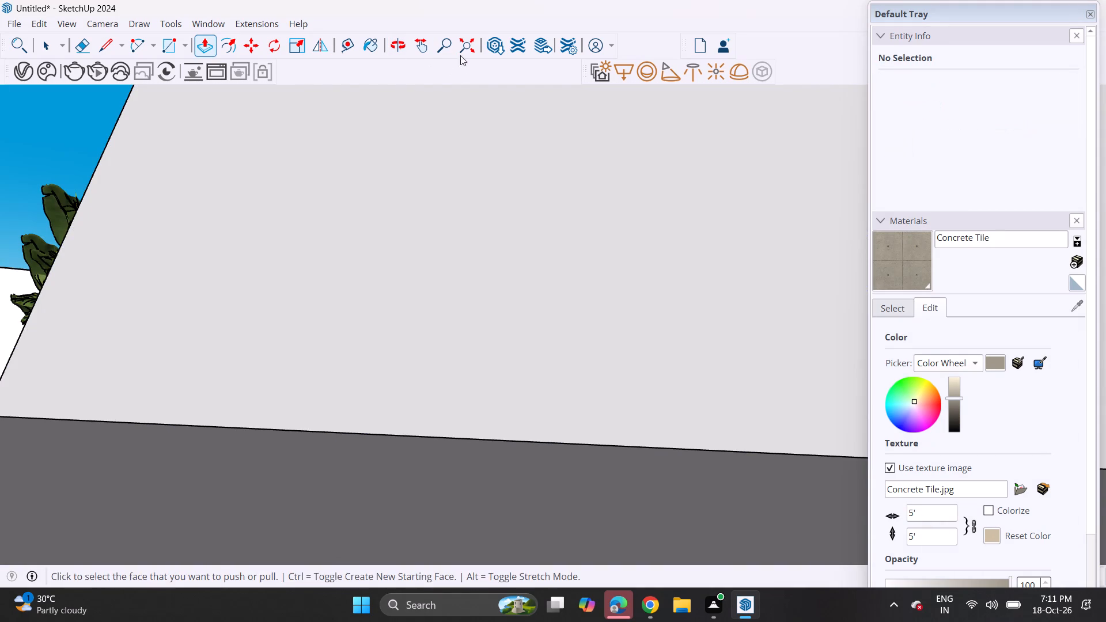
# Raise the porch floor face with Push/Pull until it meets the bottom edge of the projecting wall beside the entrance door.
pyautogui.click(462, 50)
pyautogui.moveTo(325, 312); pyautogui.dragTo(653, 419, button='middle')
pyautogui.moveTo(332, 412); pyautogui.dragTo(472, 402, button='middle')
pyautogui.scroll(5, 387, 422)
pyautogui.click(369, 460)
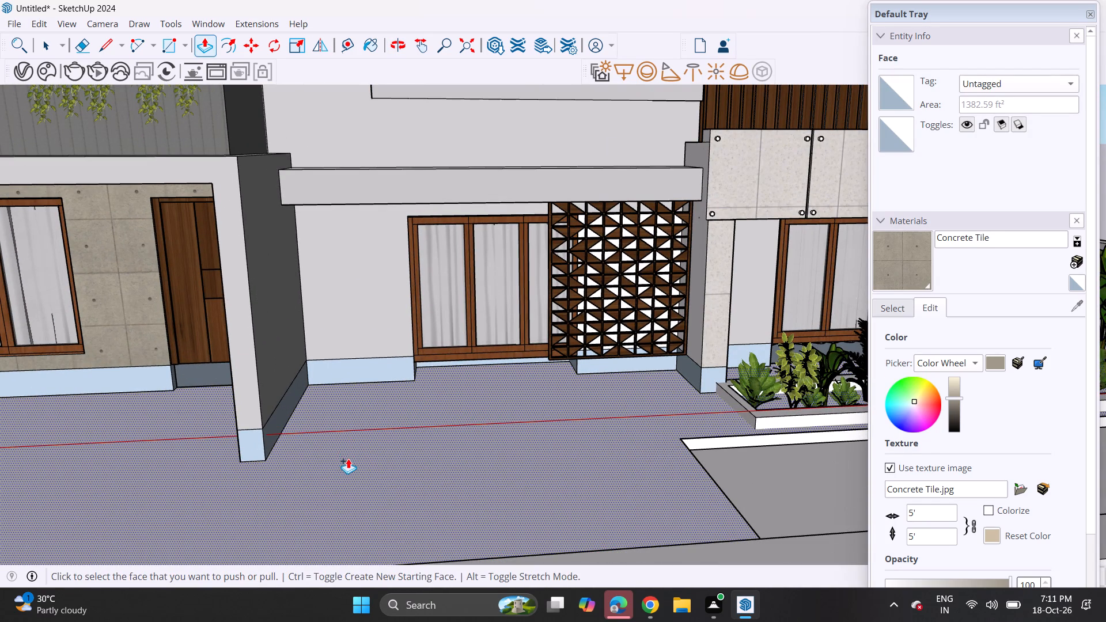
pyautogui.click(367, 452)
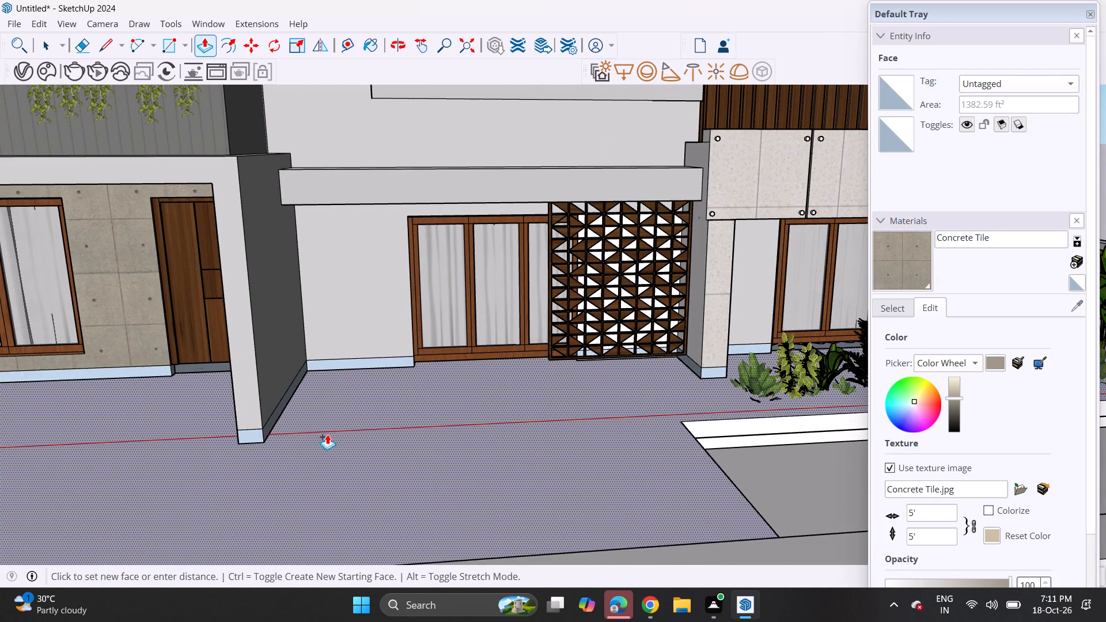
pyautogui.click(268, 427)
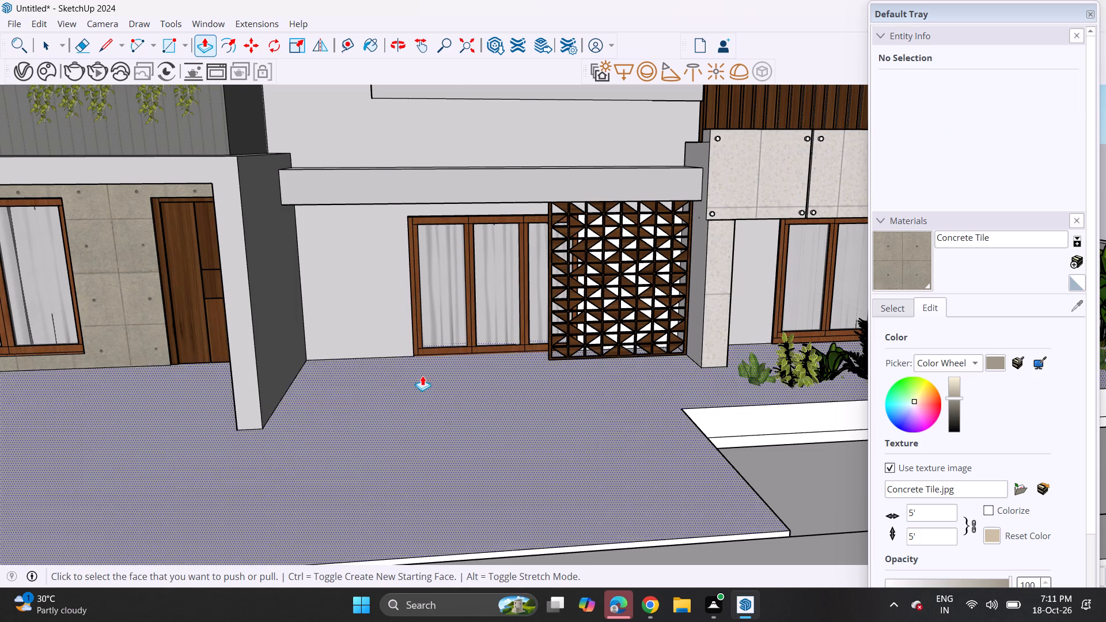
pyautogui.scroll(-4, 423, 382)
pyautogui.moveTo(517, 397); pyautogui.dragTo(469, 352, button='middle')
pyautogui.scroll(-10, 468, 333)
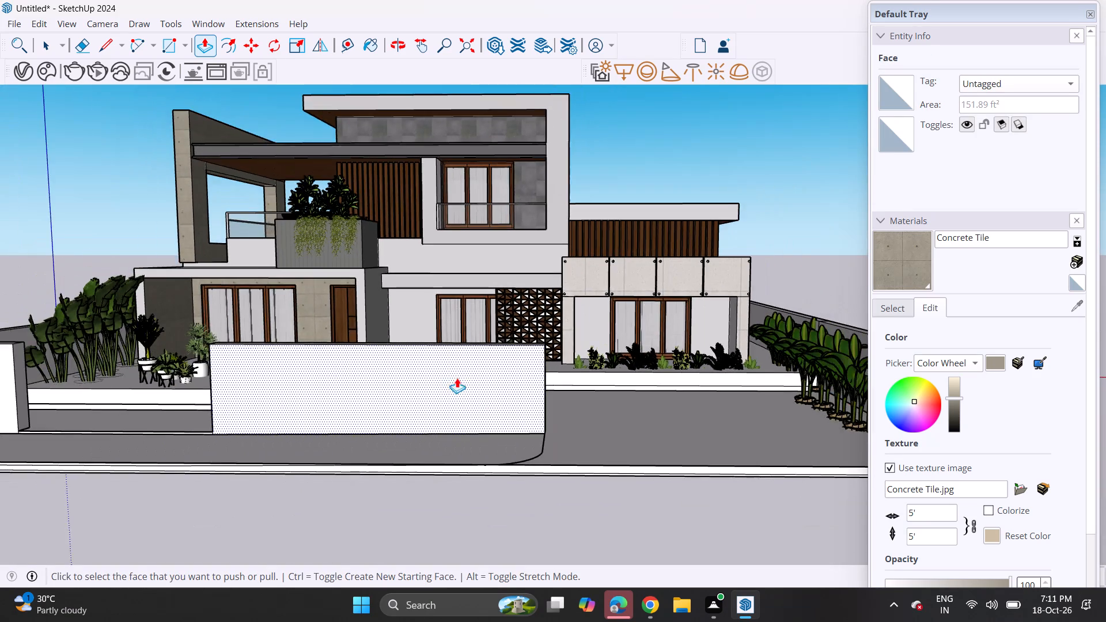
pyautogui.scroll(-4, 457, 378)
pyautogui.keyDown('shift'); pyautogui.moveTo(380, 406); pyautogui.dragTo(445, 415, button='middle'); pyautogui.keyUp('shift')
pyautogui.press('space')
pyautogui.click(753, 230)
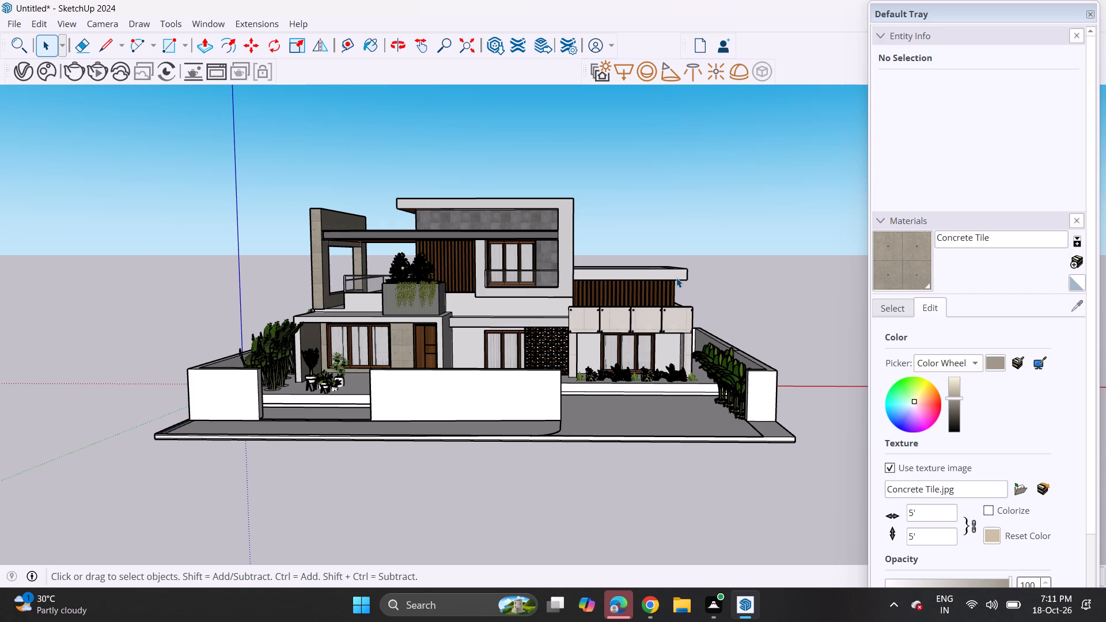
# Draw a line from the front boundary wall's base corner into the driveway, followed by a perpendicular line towards the front edge.
pyautogui.scroll(3, 523, 585)
pyautogui.scroll(8, 571, 431)
pyautogui.moveTo(563, 391); pyautogui.dragTo(565, 452, button='middle')
pyautogui.scroll(3, 565, 475)
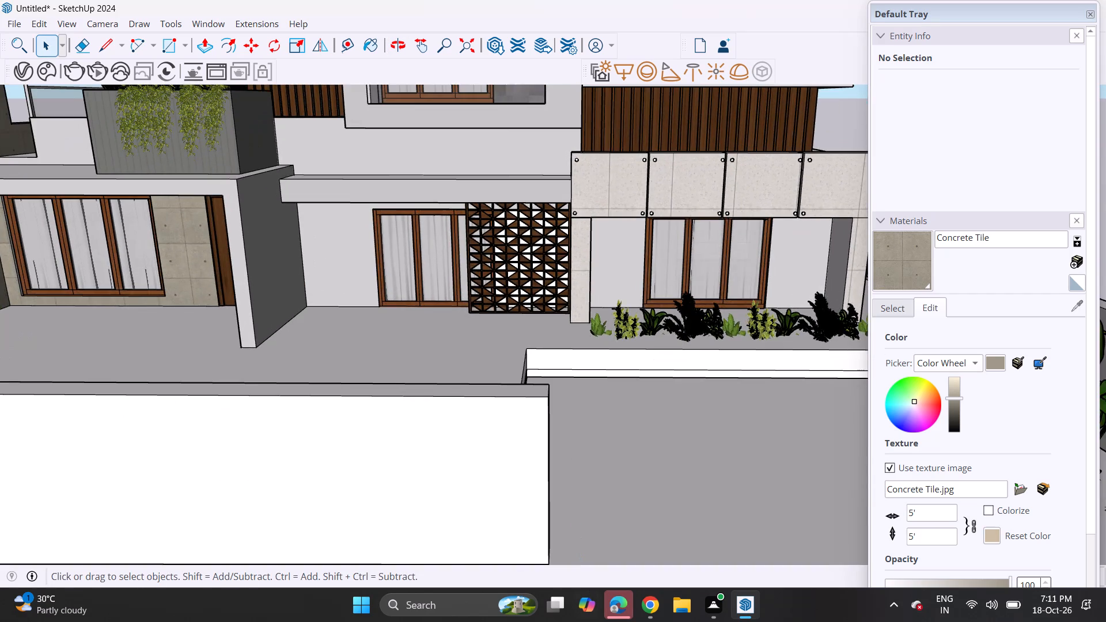
pyautogui.keyDown('shift'); pyautogui.moveTo(596, 533); pyautogui.dragTo(494, 284, button='middle'); pyautogui.keyUp('shift')
pyautogui.moveTo(482, 289); pyautogui.dragTo(495, 355, button='middle')
pyautogui.scroll(1, 494, 351)
pyautogui.keyDown('shift'); pyautogui.moveTo(505, 460); pyautogui.dragTo(517, 415, button='middle'); pyautogui.keyUp('shift')
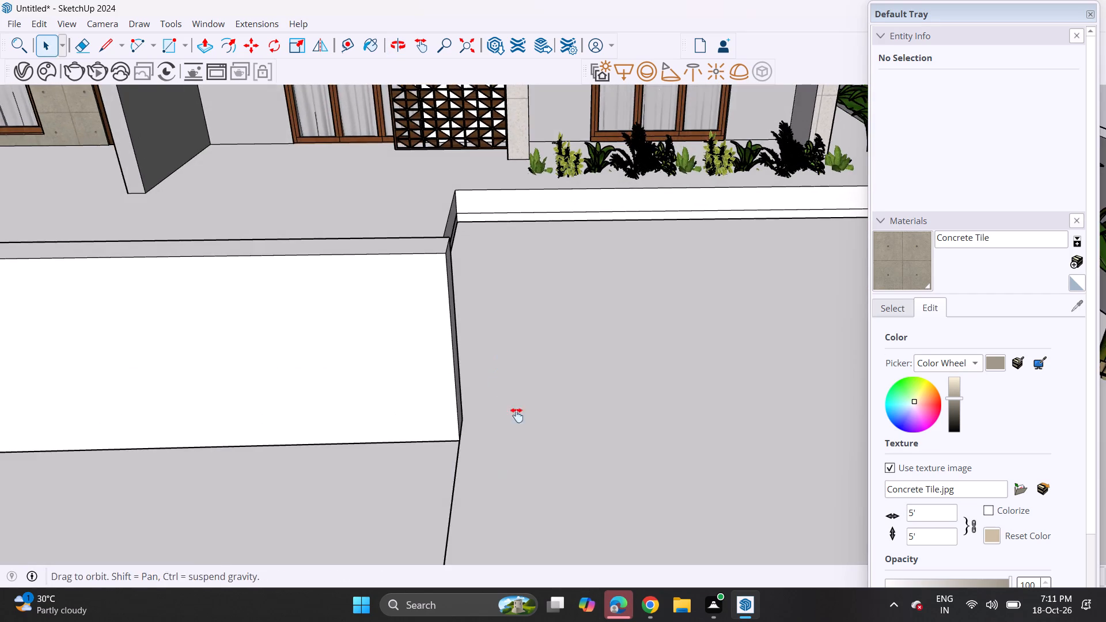
pyautogui.keyDown('shift'); pyautogui.moveTo(517, 415); pyautogui.dragTo(509, 343, button='middle'); pyautogui.keyUp('shift')
pyautogui.click(103, 48)
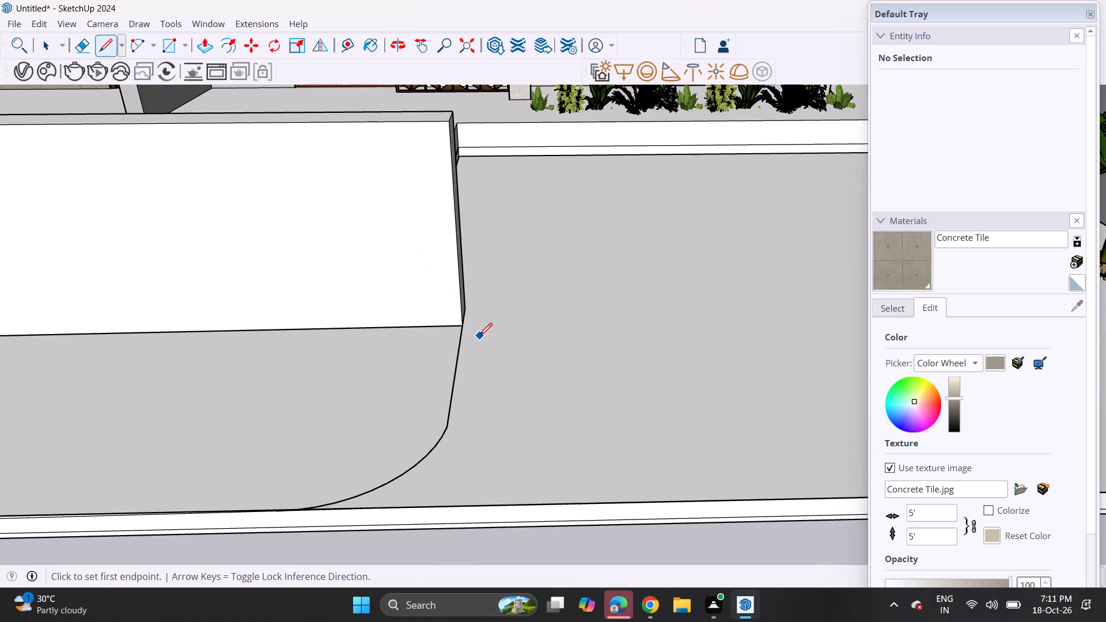
pyautogui.click(461, 324)
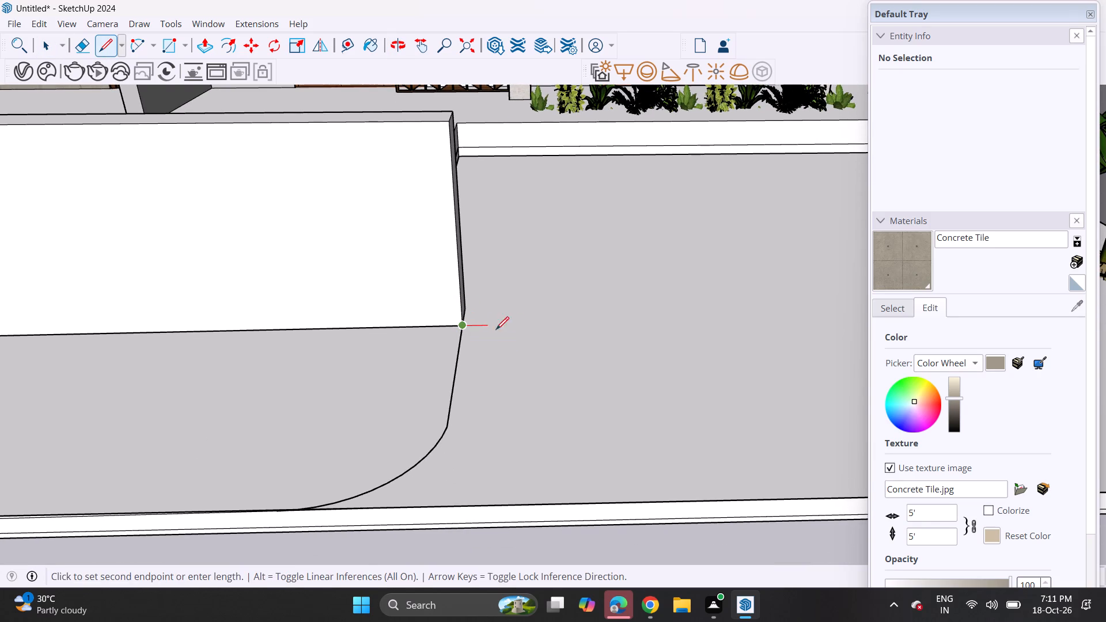
pyautogui.click(559, 326)
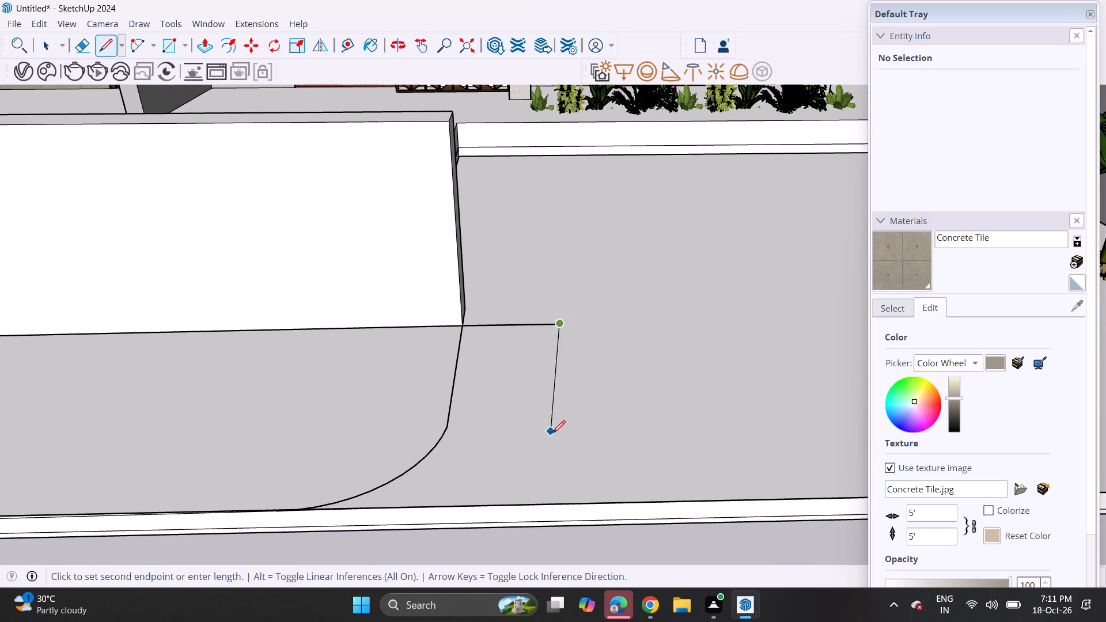
pyautogui.moveTo(574, 432); pyautogui.dragTo(461, 350, button='middle')
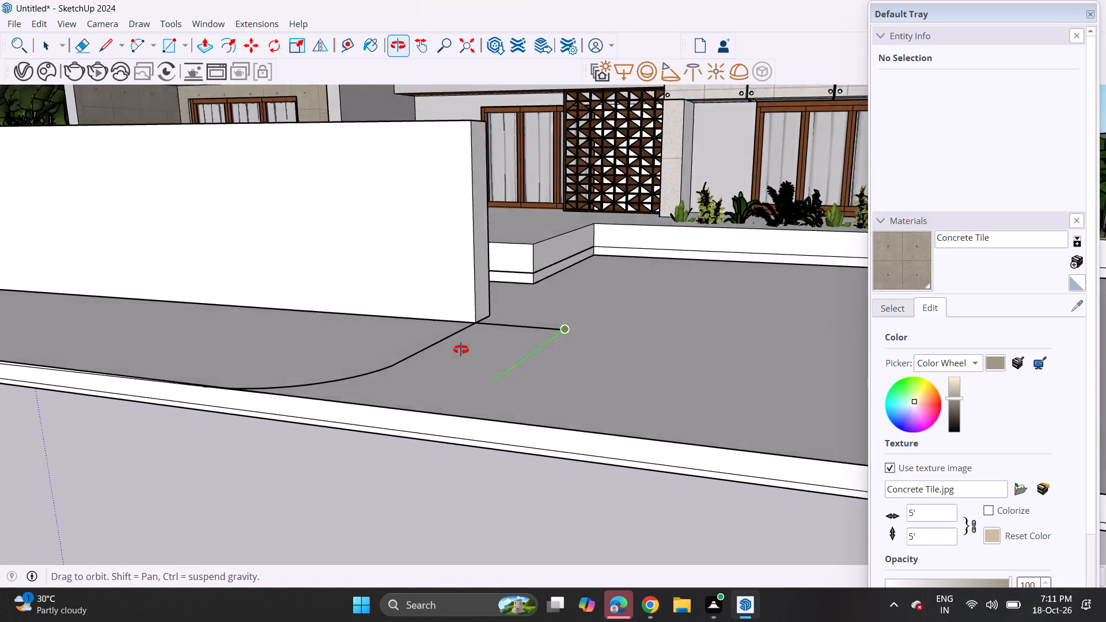
pyautogui.moveTo(461, 350); pyautogui.dragTo(455, 359, button='middle')
pyautogui.click(479, 390)
pyautogui.moveTo(494, 361); pyautogui.dragTo(562, 411, button='middle')
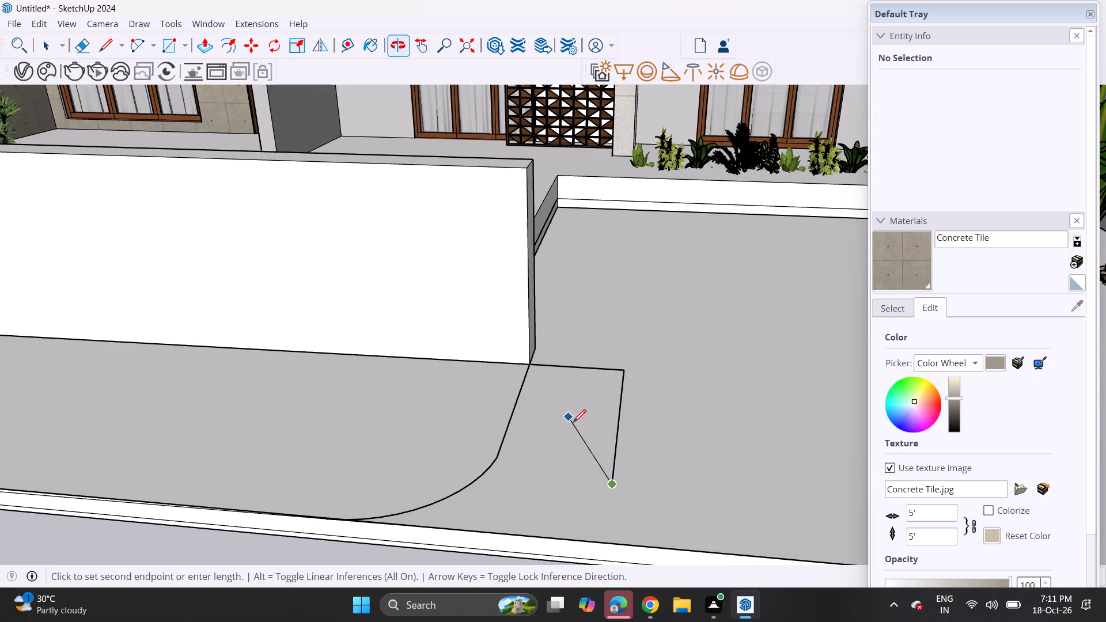
pyautogui.press('space')
# Delete the old rounded-corner arc and its straight edge running from the boundary wall's base corner.
pyautogui.click(492, 468)
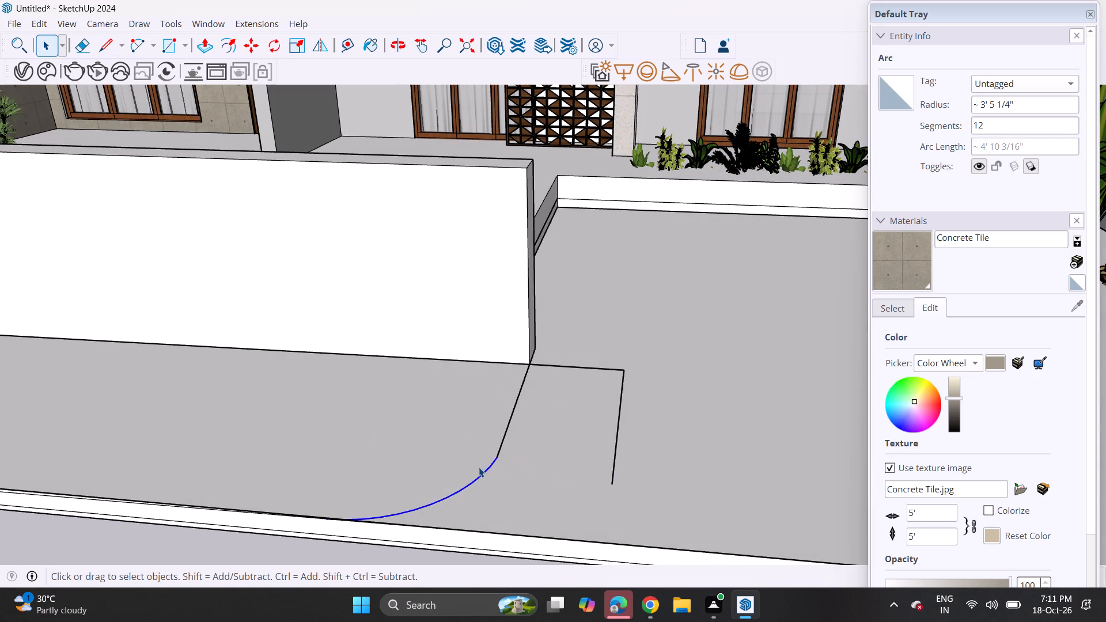
pyautogui.press('Delete')
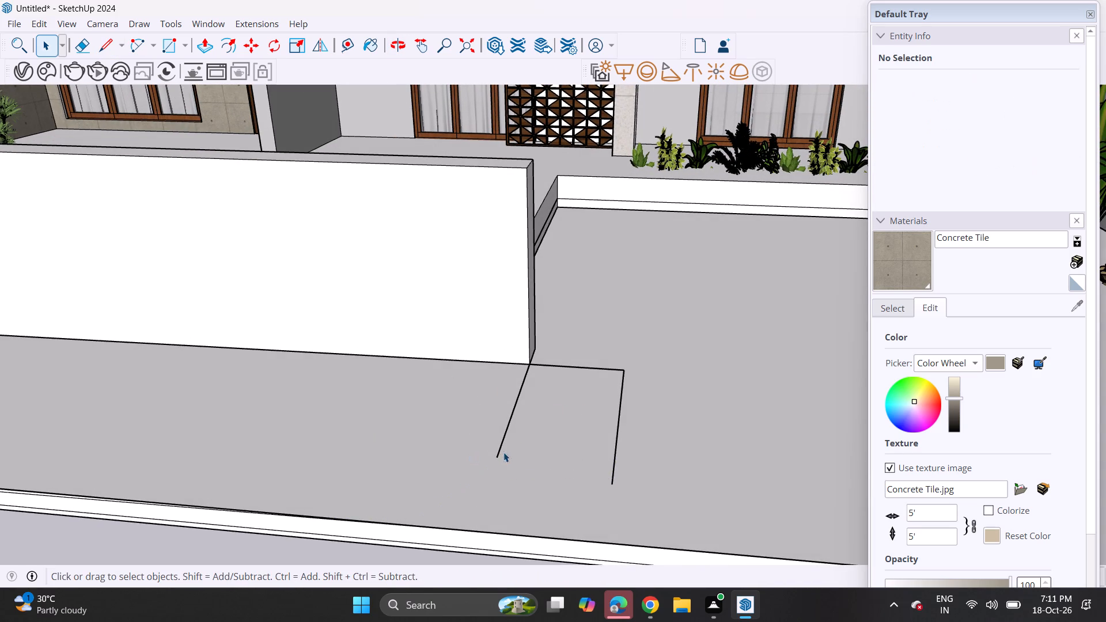
pyautogui.click(501, 446)
pyautogui.press('Delete')
# Draw a 2 Point Arc from the new side line's free end to the slab's front edge, closing the extended apron with a rounded corner.
pyautogui.click(180, 43)
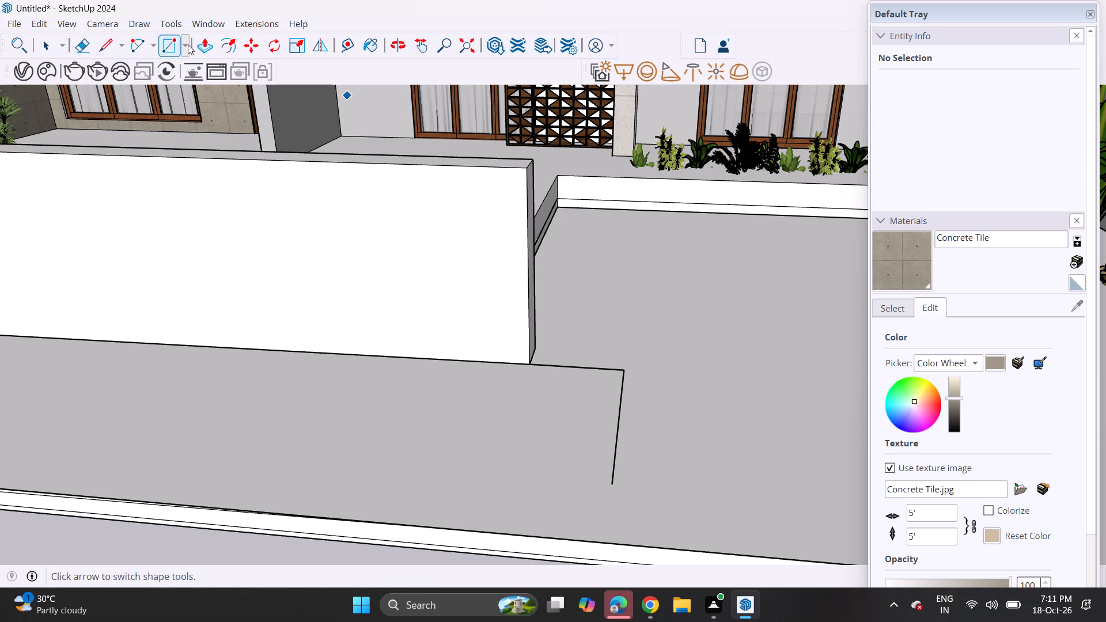
pyautogui.click(187, 44)
pyautogui.click(136, 57)
pyautogui.click(151, 48)
pyautogui.click(156, 82)
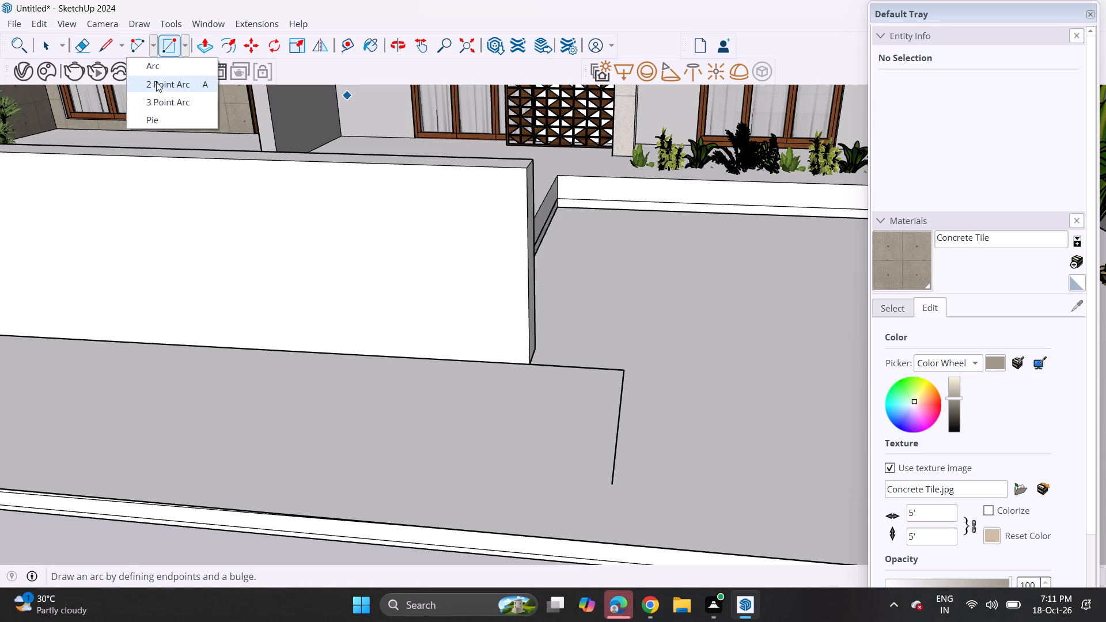
pyautogui.click(609, 487)
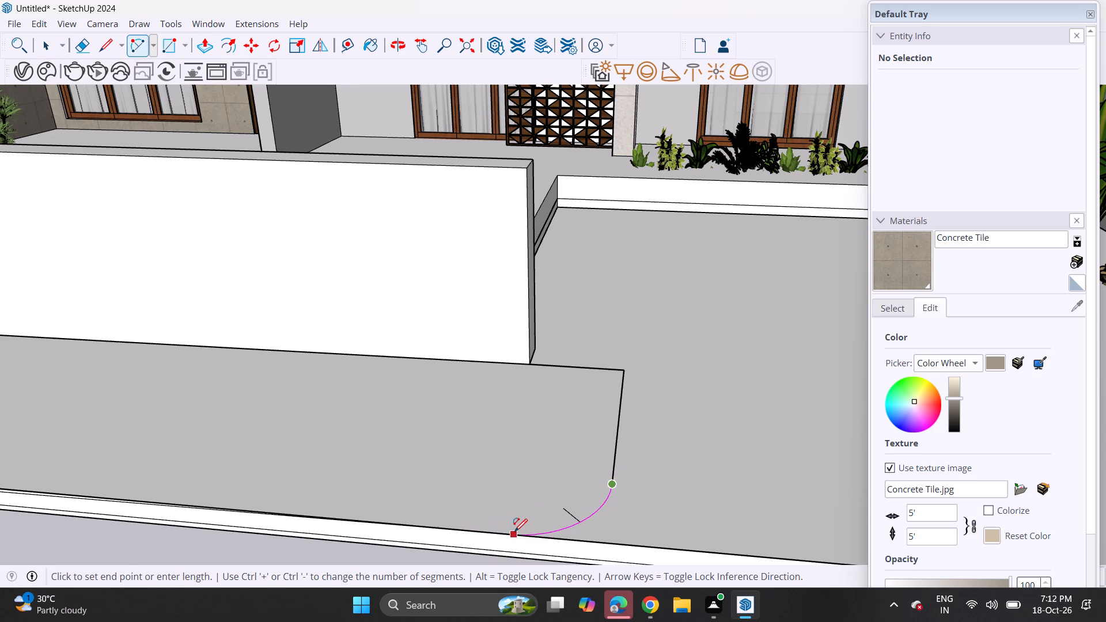
pyautogui.click(514, 532)
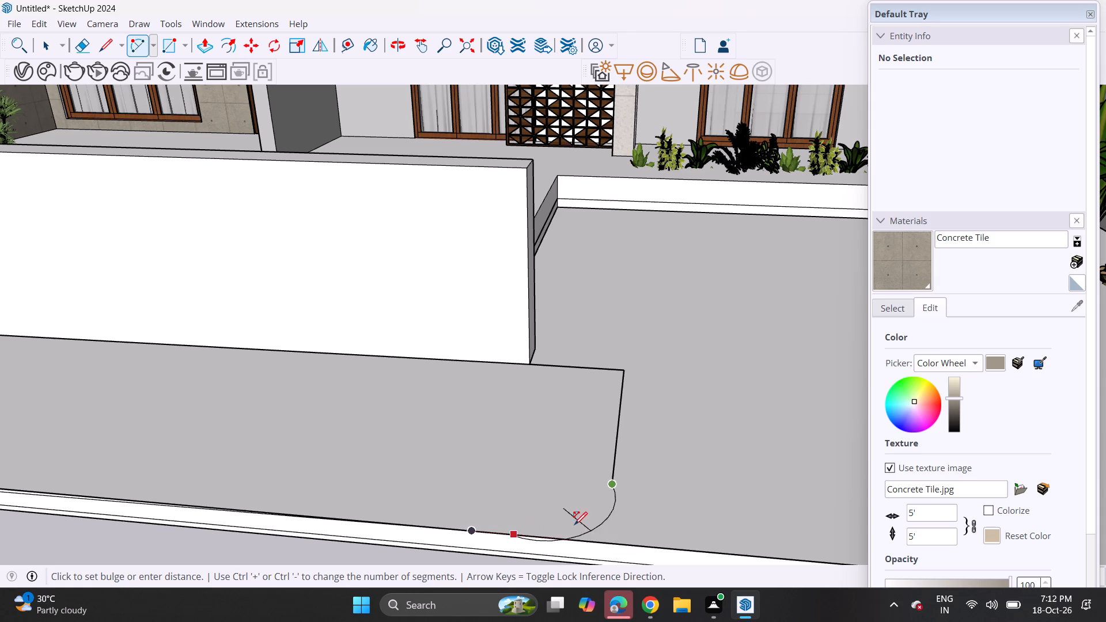
pyautogui.scroll(6, 580, 519)
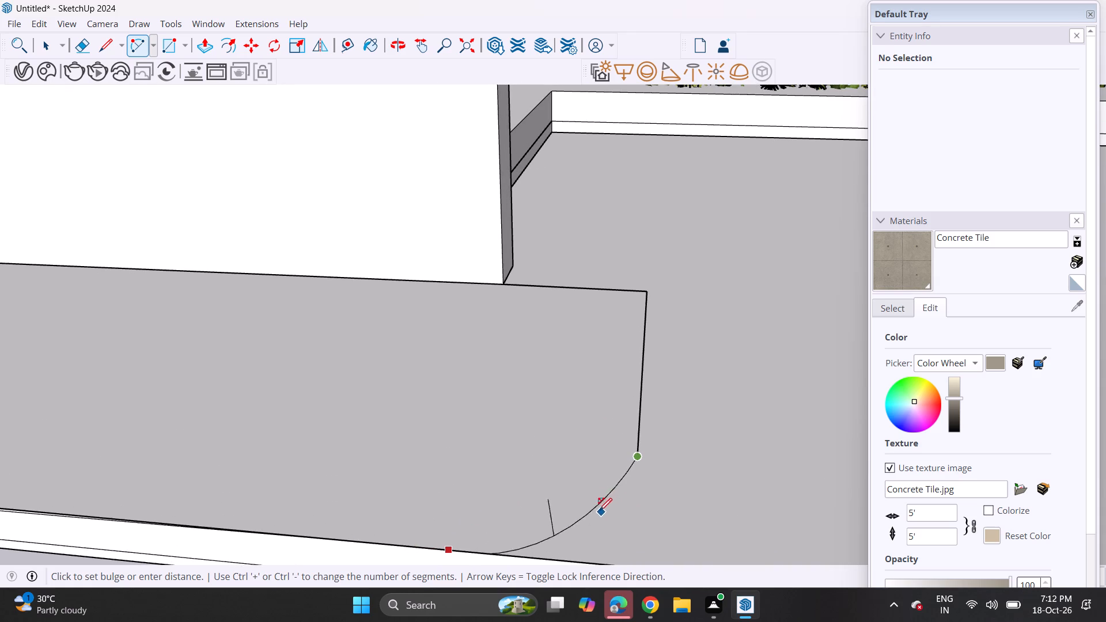
pyautogui.click(595, 510)
pyautogui.moveTo(627, 493); pyautogui.dragTo(369, 218, button='middle')
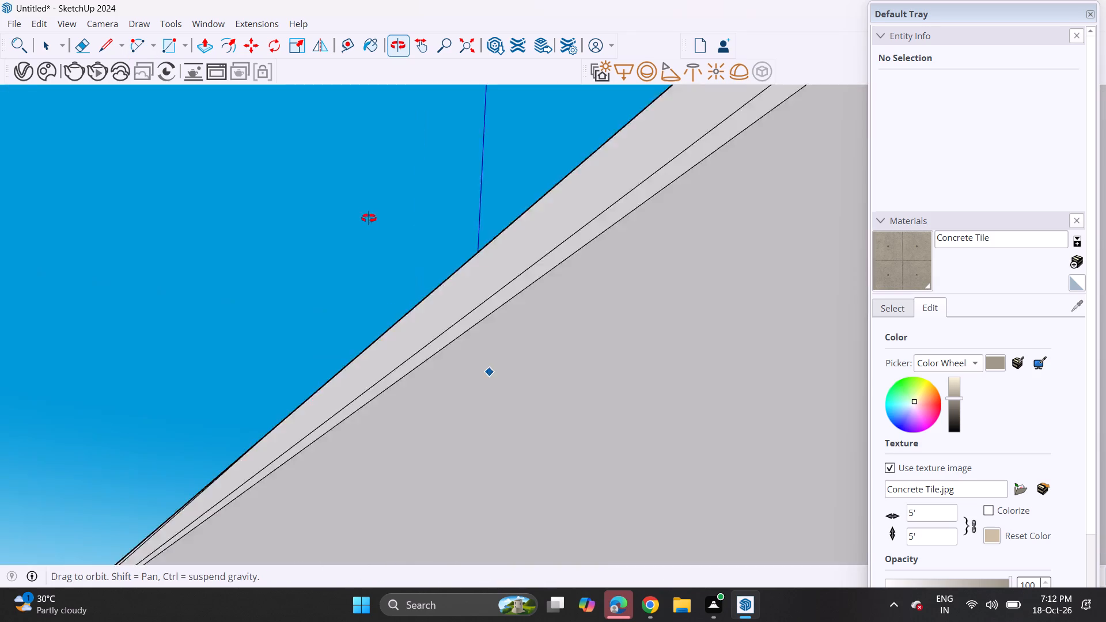
pyautogui.moveTo(369, 218); pyautogui.dragTo(435, 378, button='middle')
pyautogui.scroll(4, 513, 477)
pyautogui.moveTo(537, 448); pyautogui.dragTo(677, 509, button='middle')
pyautogui.scroll(-20, 678, 415)
pyautogui.moveTo(307, 353); pyautogui.dragTo(420, 403, button='middle')
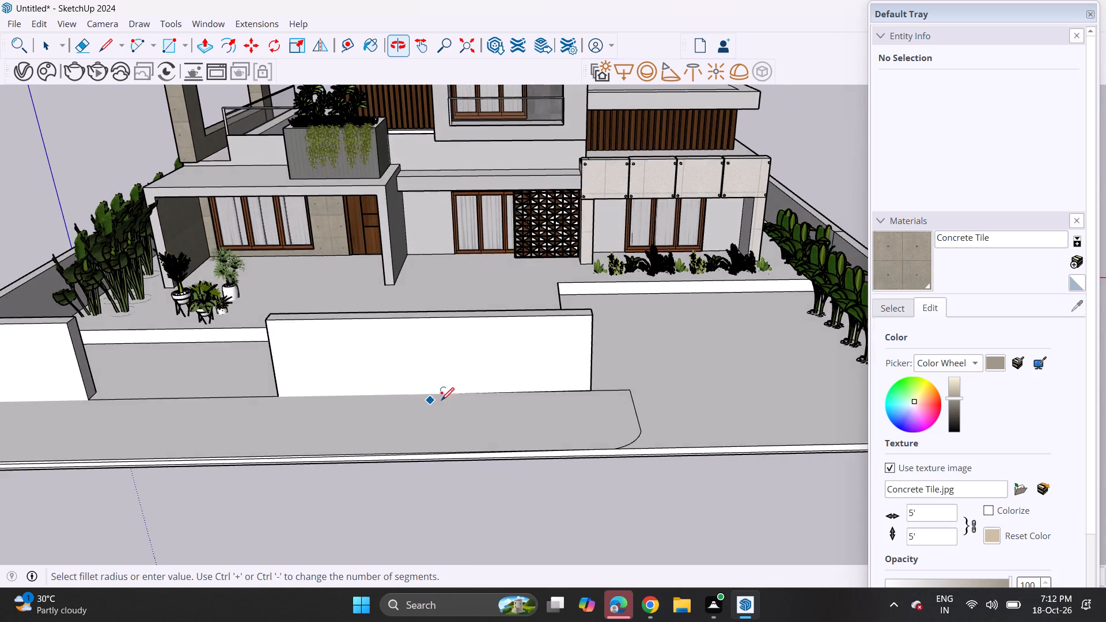
pyautogui.scroll(-3, 441, 414)
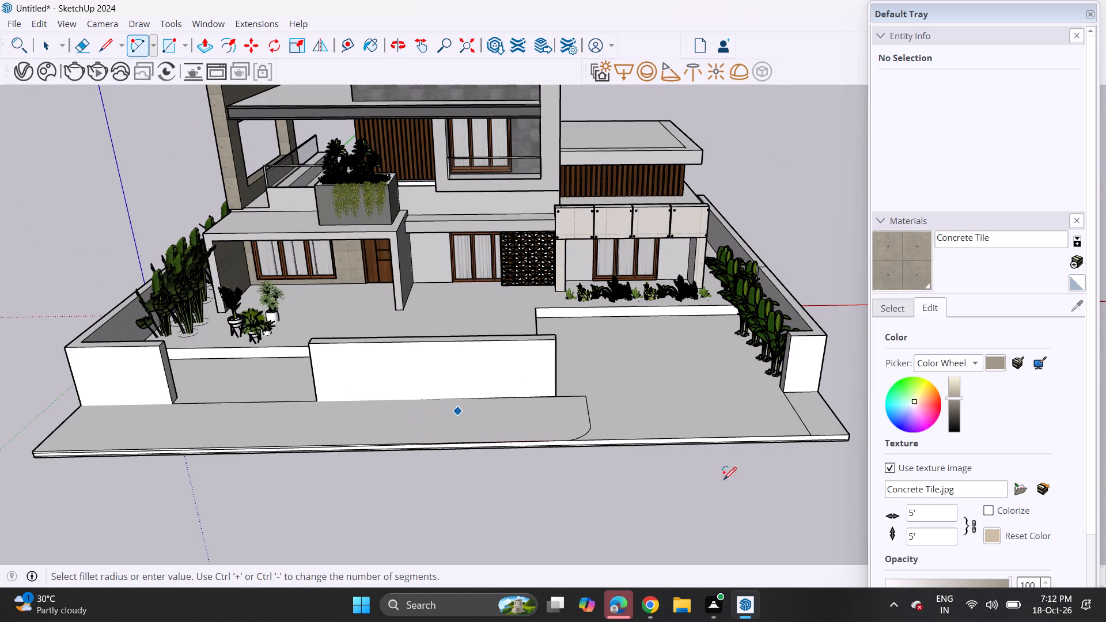
# Paint the extended front apron face with the 0116_Lavender colour.
pyautogui.click(898, 304)
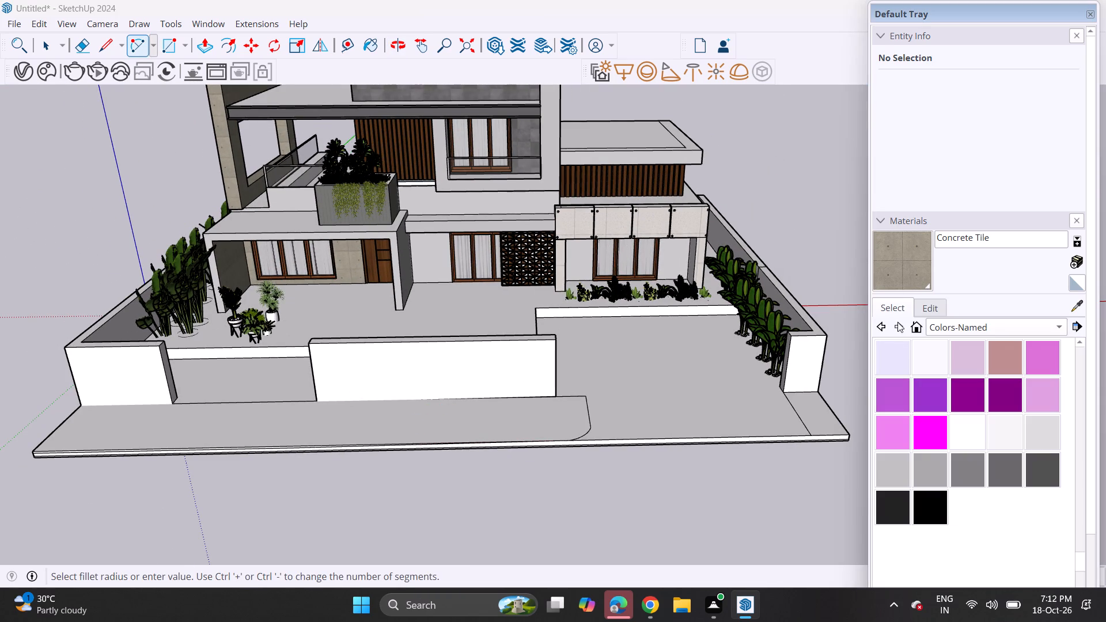
pyautogui.click(890, 371)
pyautogui.click(463, 418)
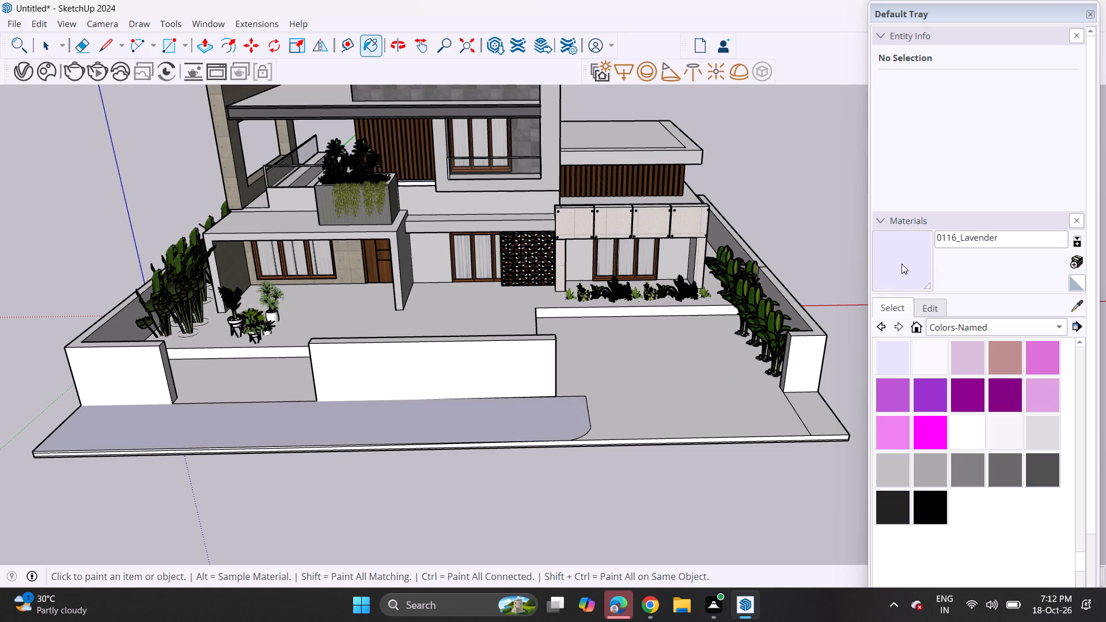
# Give the 0116_Lavender material on the front apron the grass texture image download.jpeg from the Downloads folder.
pyautogui.click(915, 305)
pyautogui.click(1020, 498)
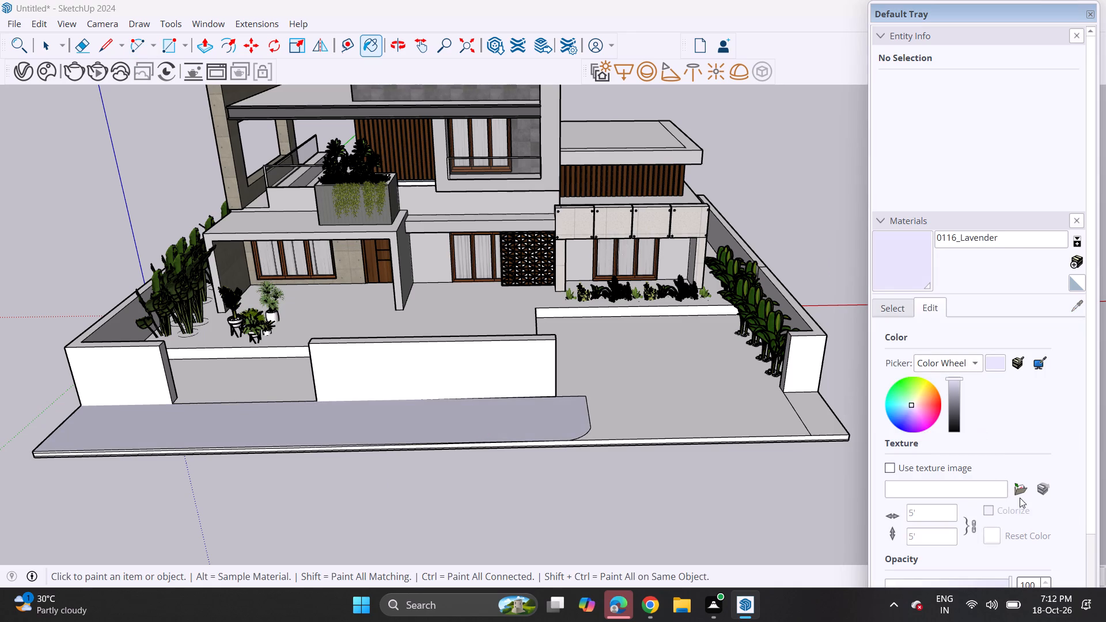
pyautogui.click(1020, 484)
pyautogui.scroll(-5, 438, 208)
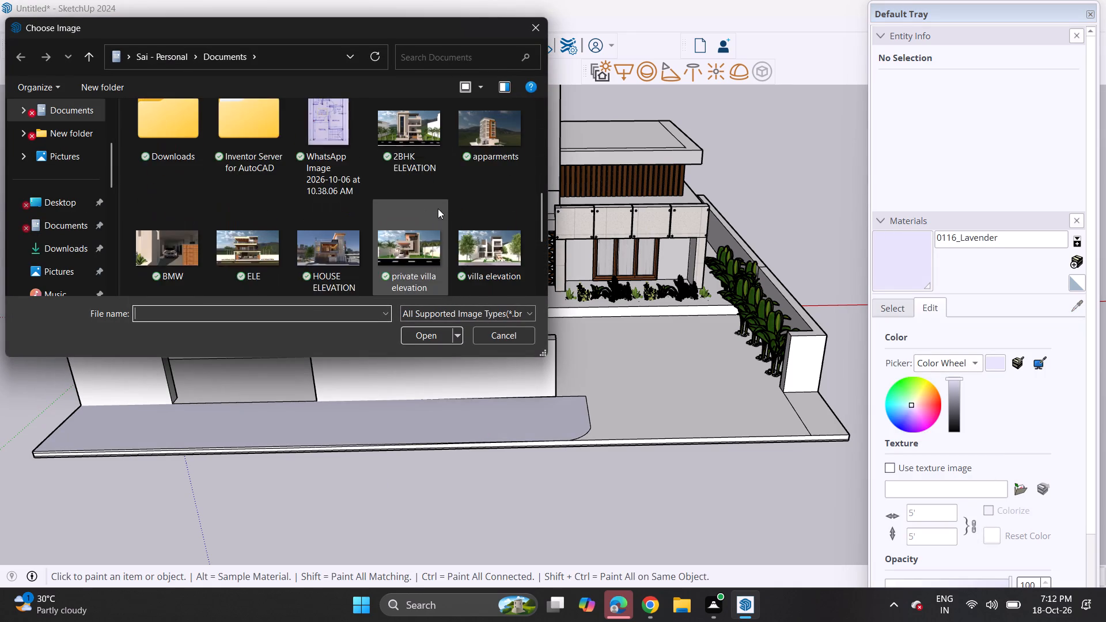
pyautogui.scroll(-7, 438, 208)
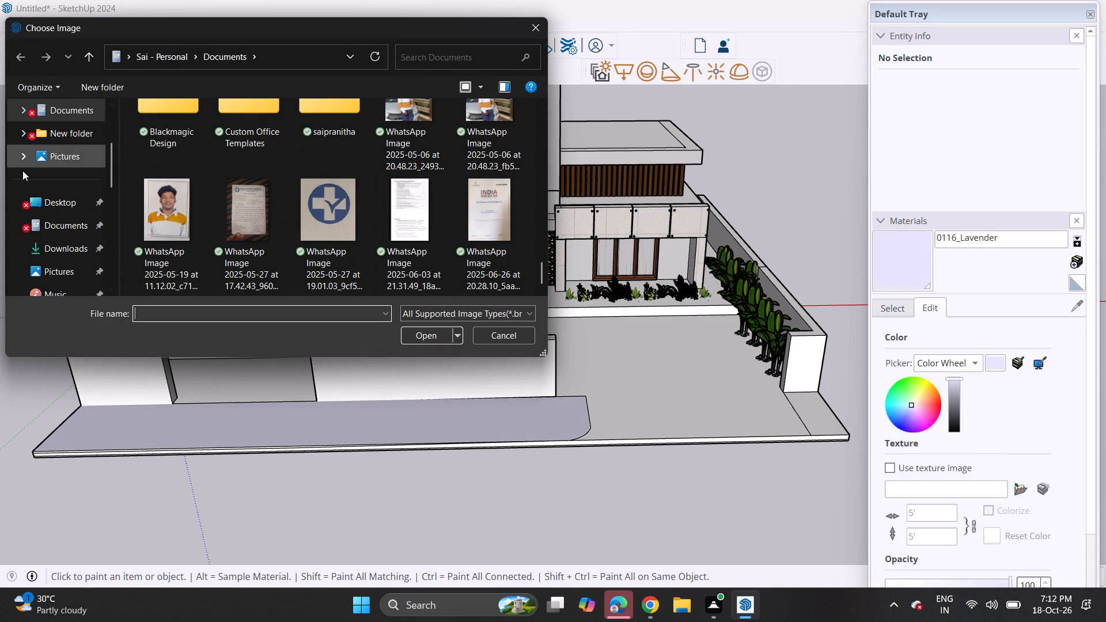
pyautogui.click(75, 245)
pyautogui.scroll(-4, 274, 216)
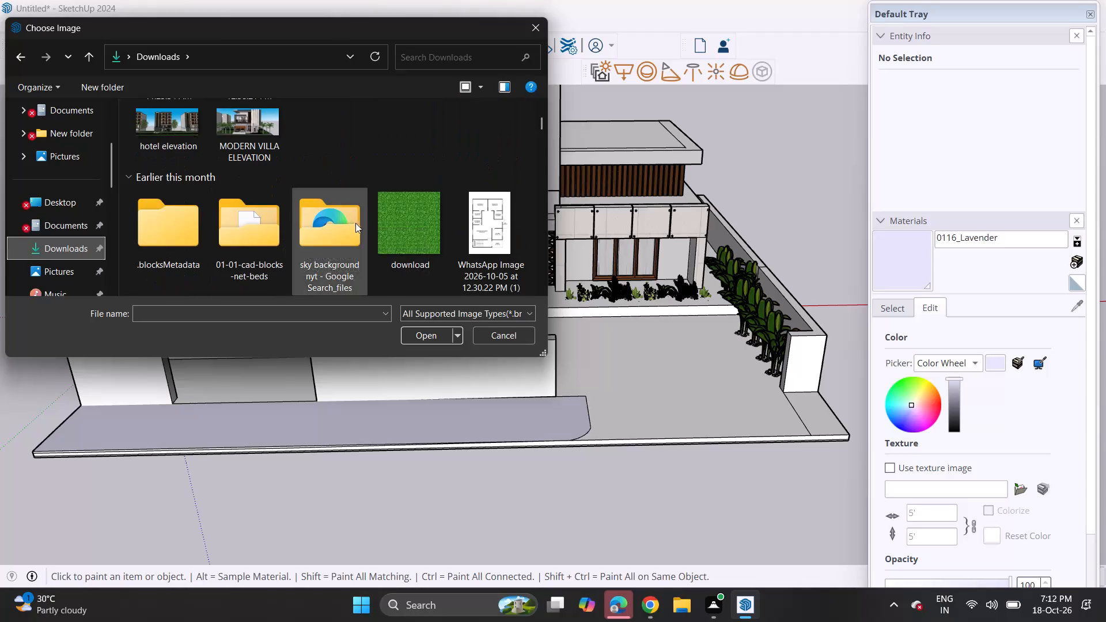
pyautogui.click(386, 231)
pyautogui.click(422, 337)
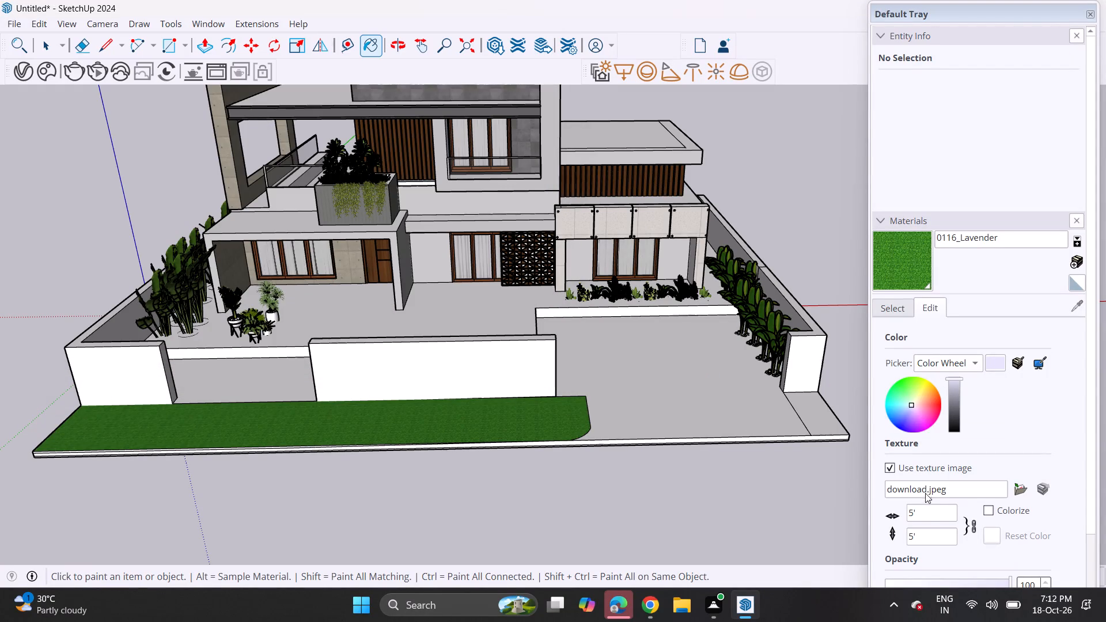
# Set the grass texture's width to 500 inches, keeping its proportions.
pyautogui.click(925, 513)
pyautogui.press('BackSpace')
pyautogui.press('BackSpace')
pyautogui.press('BackSpace')
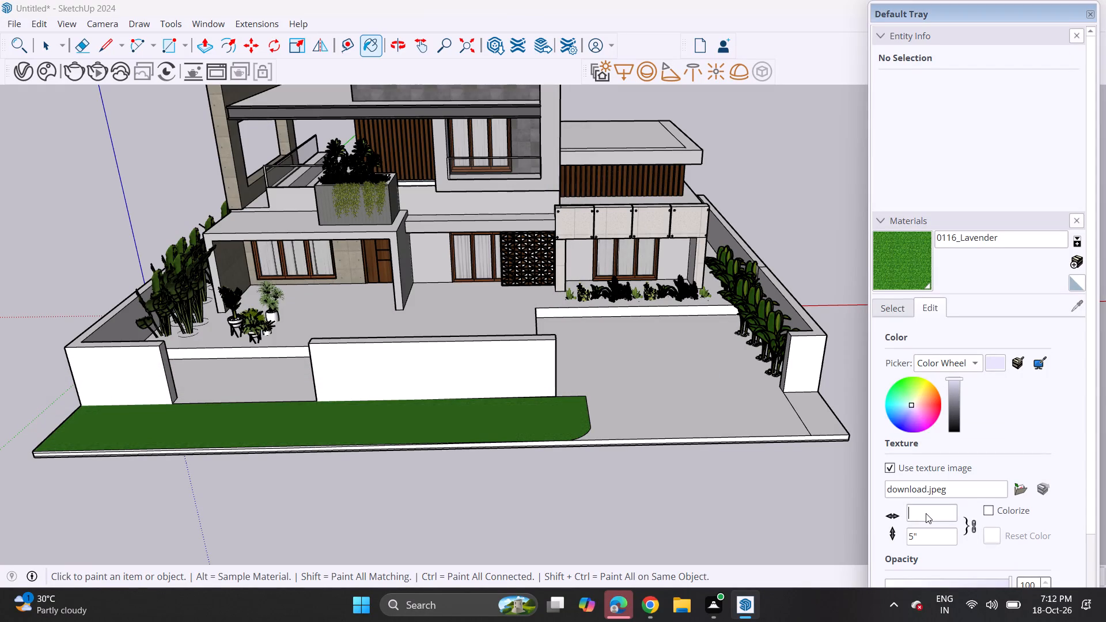
pyautogui.write('500')
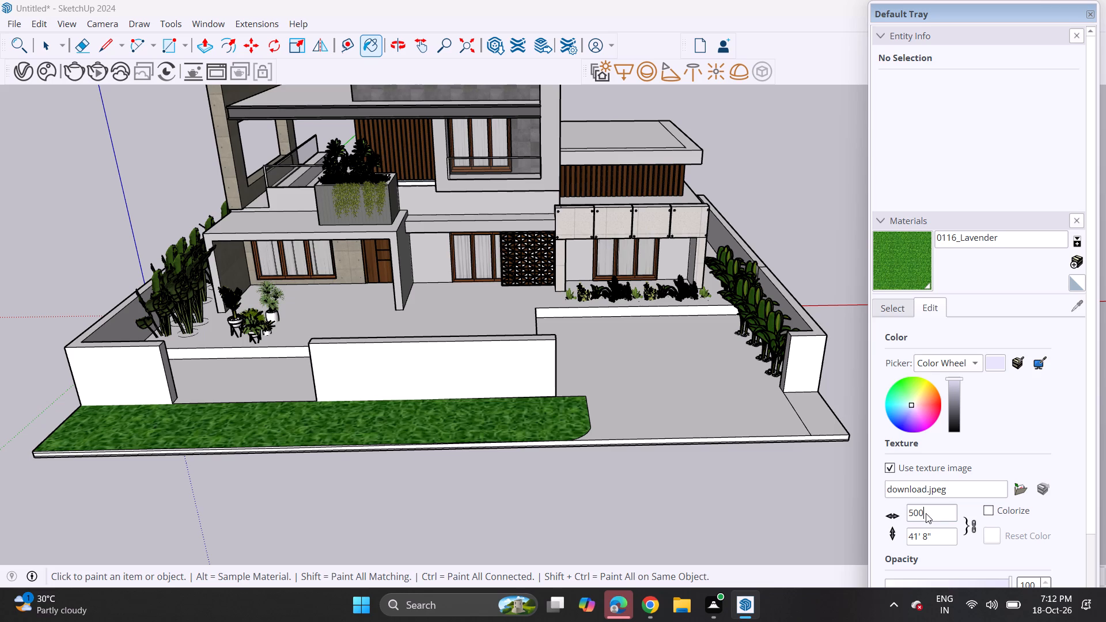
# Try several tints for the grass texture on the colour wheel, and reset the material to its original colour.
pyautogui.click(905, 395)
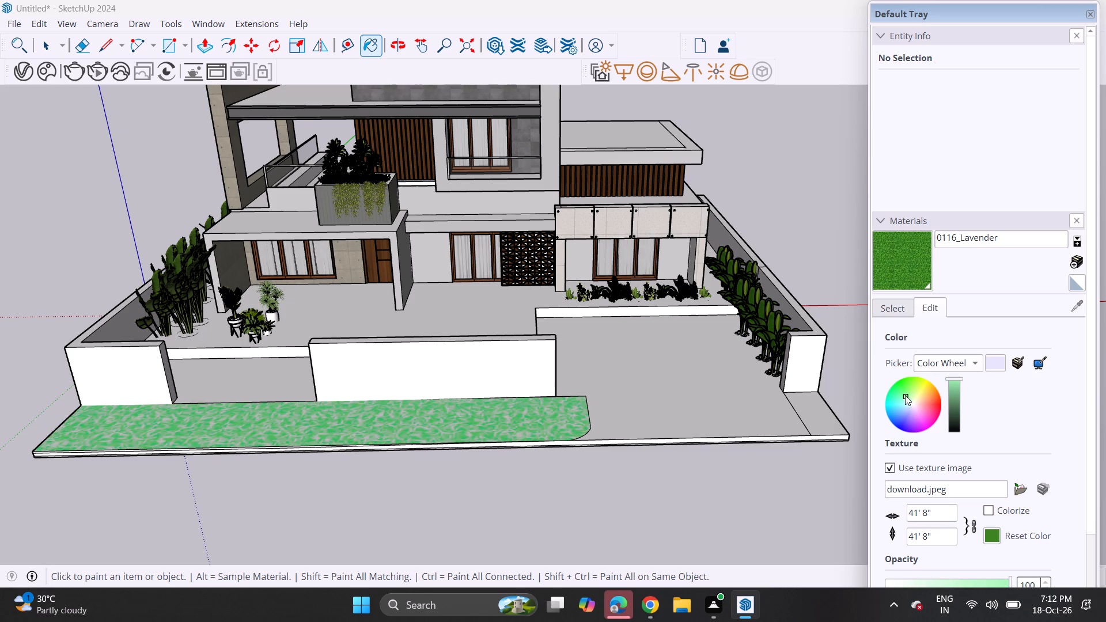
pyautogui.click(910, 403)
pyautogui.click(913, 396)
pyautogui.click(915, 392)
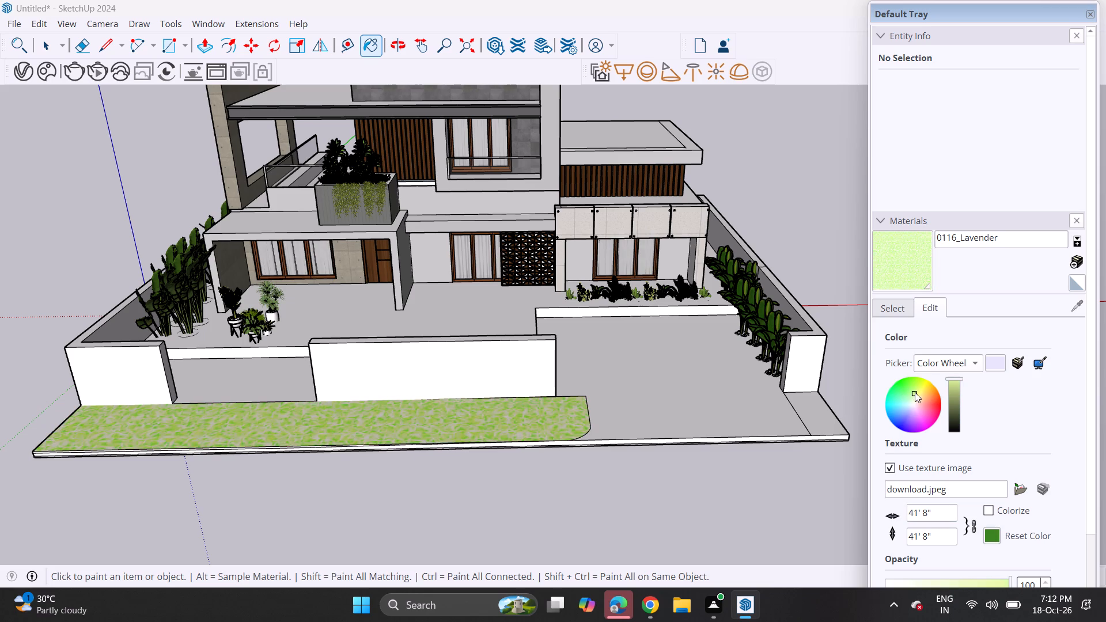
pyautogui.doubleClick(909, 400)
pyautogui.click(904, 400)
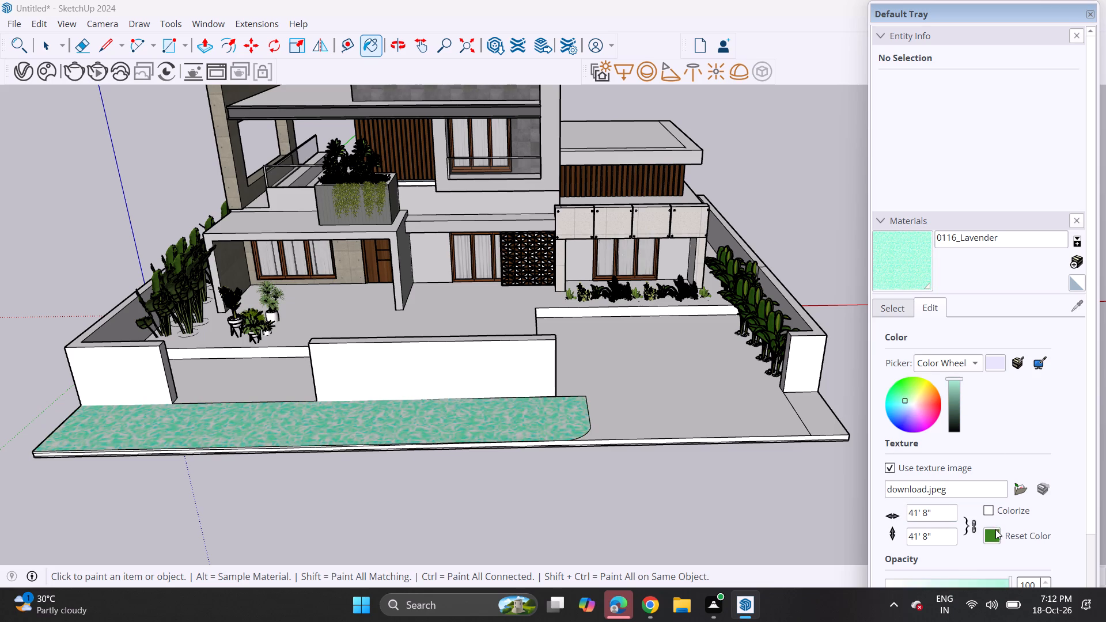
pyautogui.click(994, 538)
# Fine-tune the brightness of the grass texture to a natural mid green.
pyautogui.click(951, 397)
pyautogui.click(952, 389)
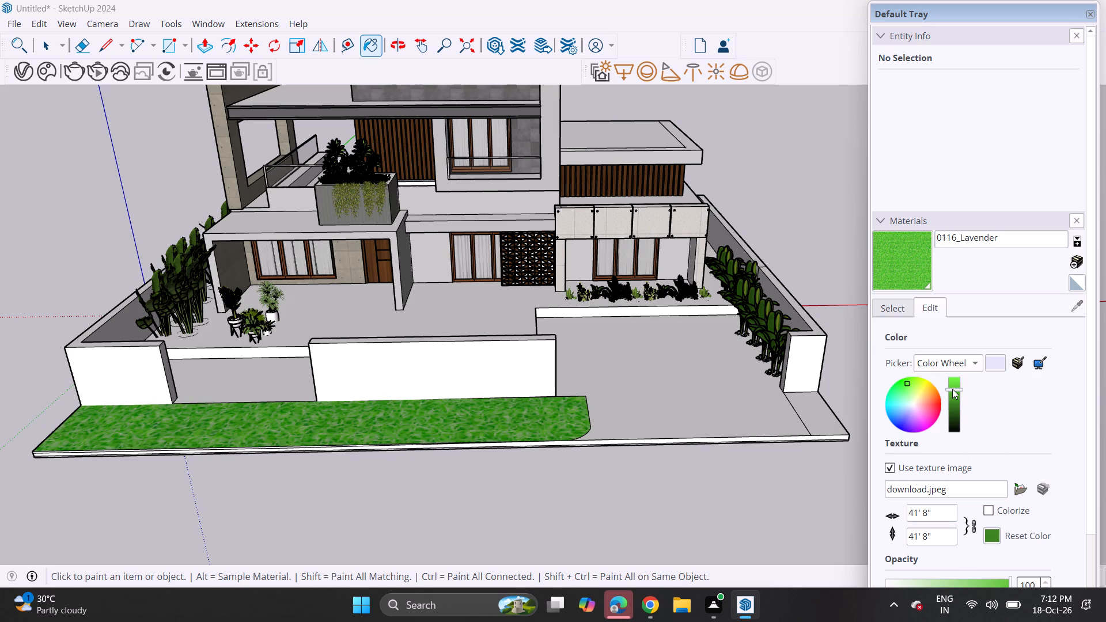
pyautogui.click(952, 396)
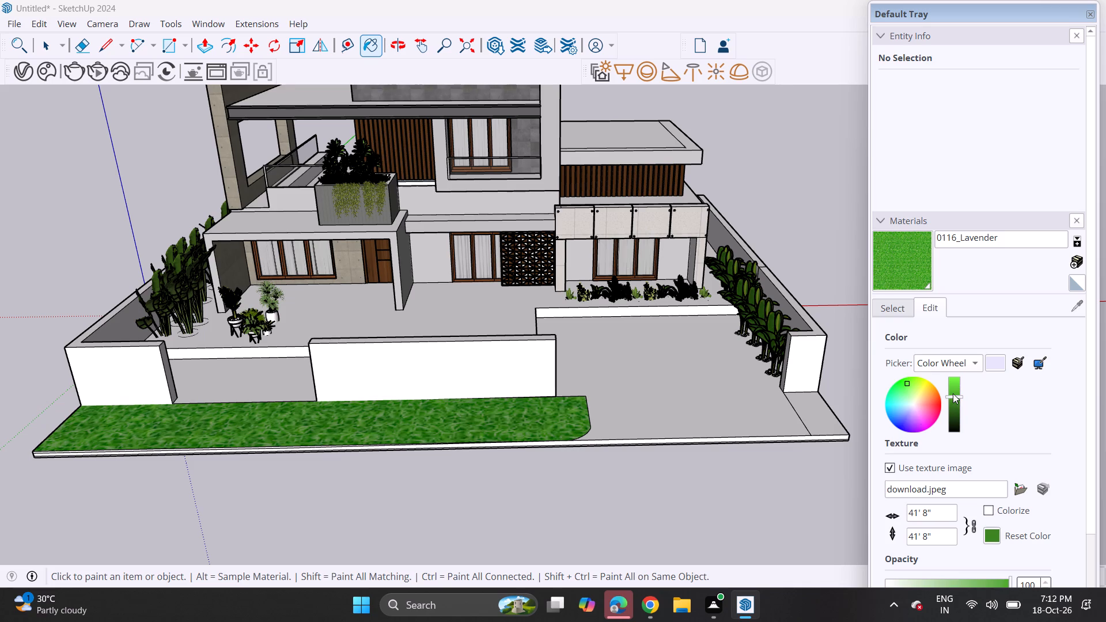
pyautogui.press('space')
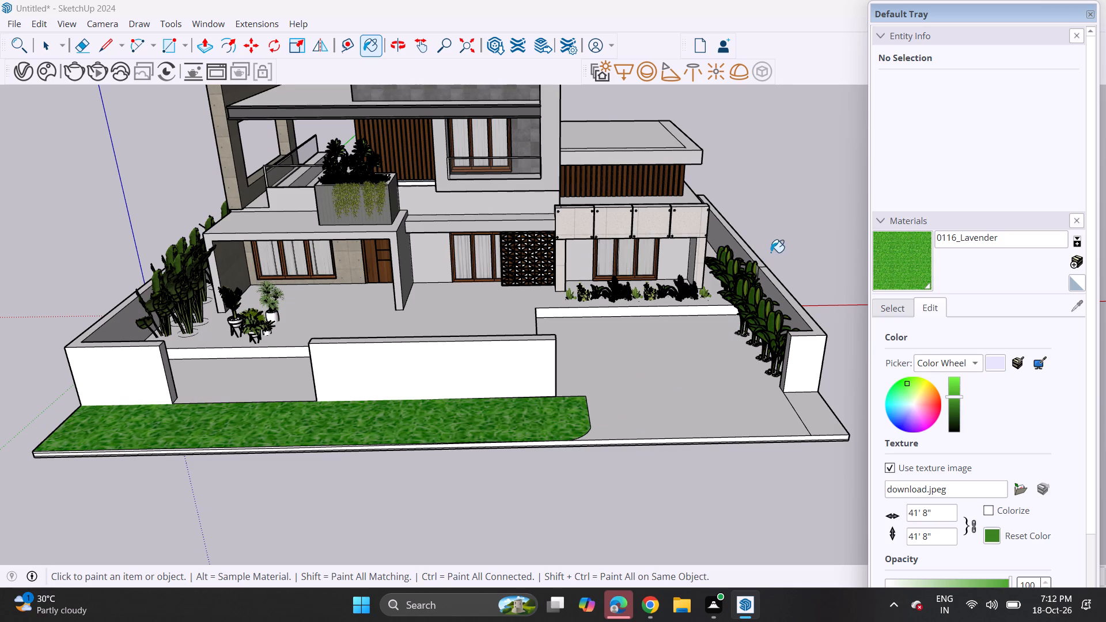
pyautogui.press('space')
pyautogui.click(776, 251)
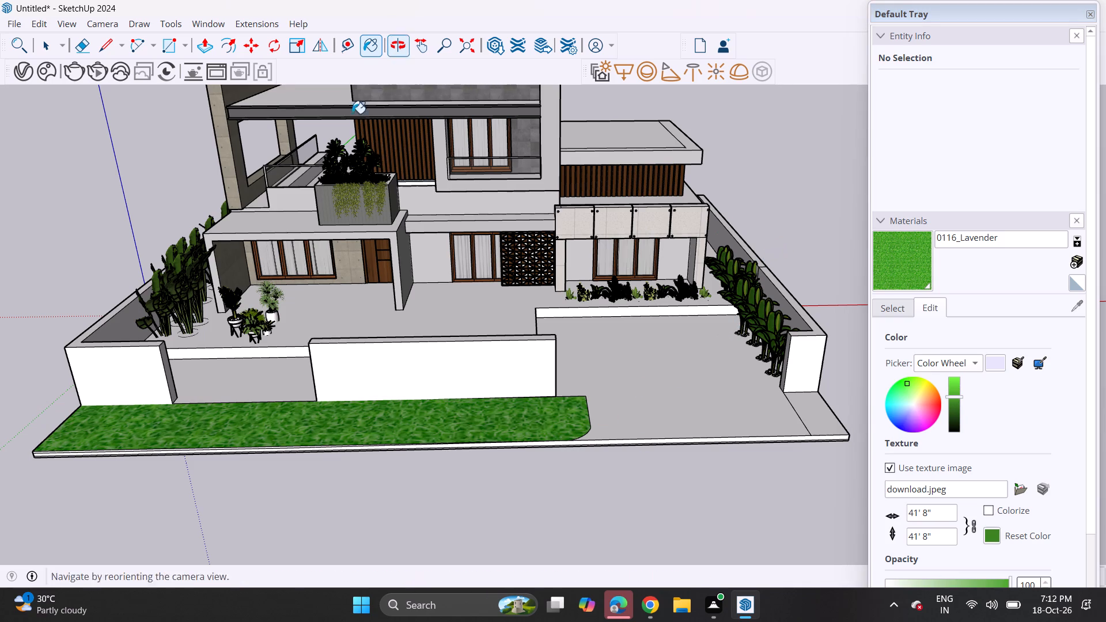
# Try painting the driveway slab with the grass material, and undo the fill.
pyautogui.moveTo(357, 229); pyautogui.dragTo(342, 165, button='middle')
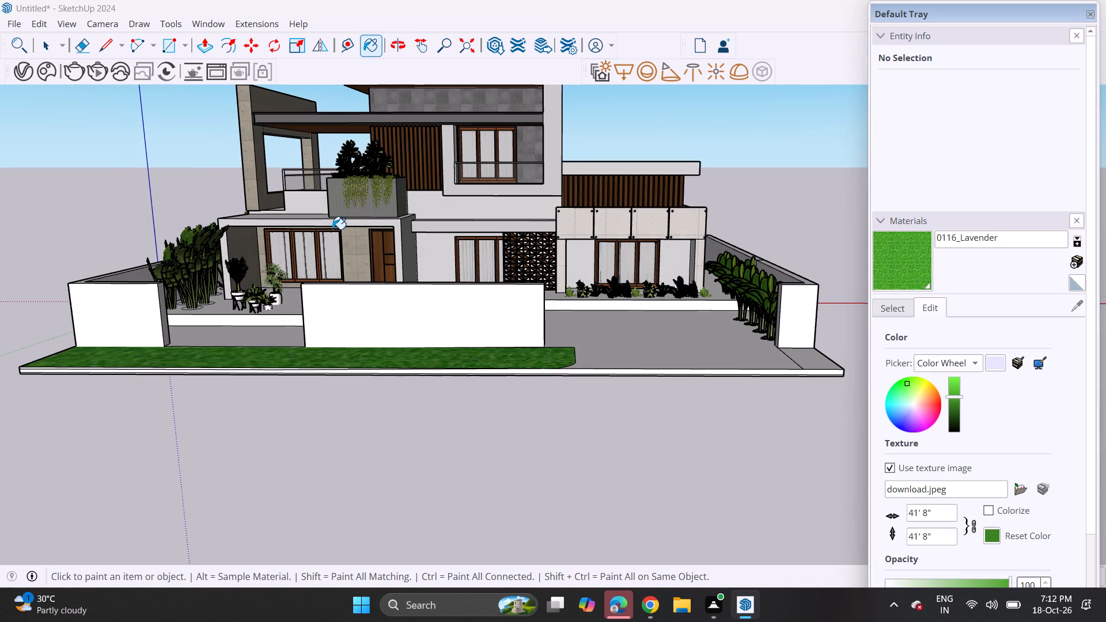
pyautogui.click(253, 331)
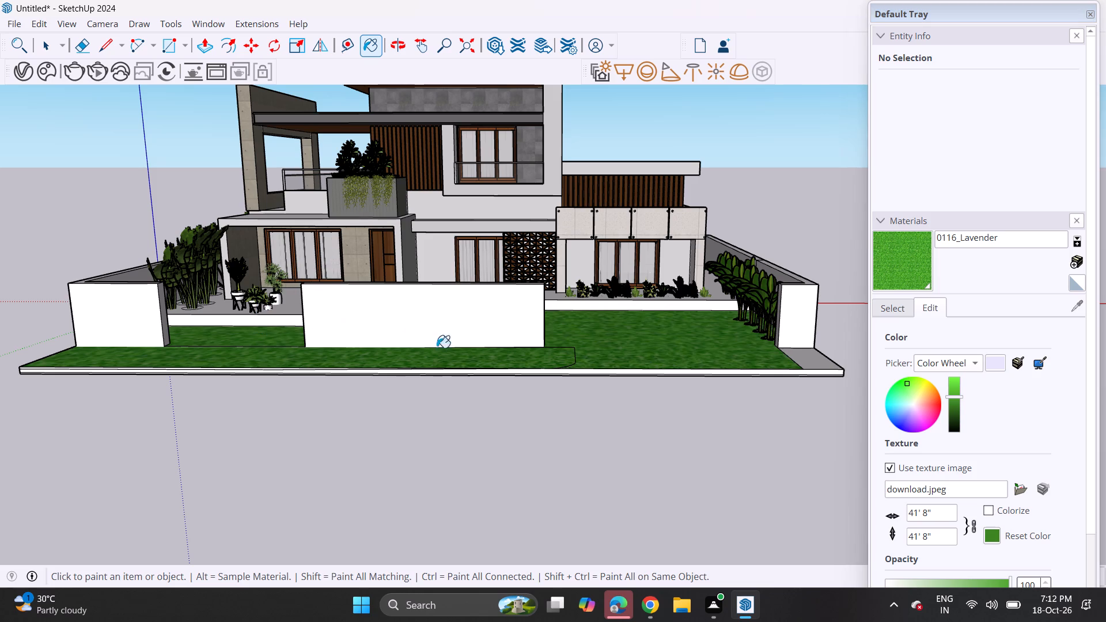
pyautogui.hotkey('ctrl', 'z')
# Draw a line across the slab from the porch floor's base edge to the lawn edge, just beside the middle boundary wall.
pyautogui.moveTo(421, 335); pyautogui.dragTo(440, 511, button='middle')
pyautogui.moveTo(447, 415); pyautogui.dragTo(451, 441, button='middle')
pyautogui.scroll(1, 448, 415)
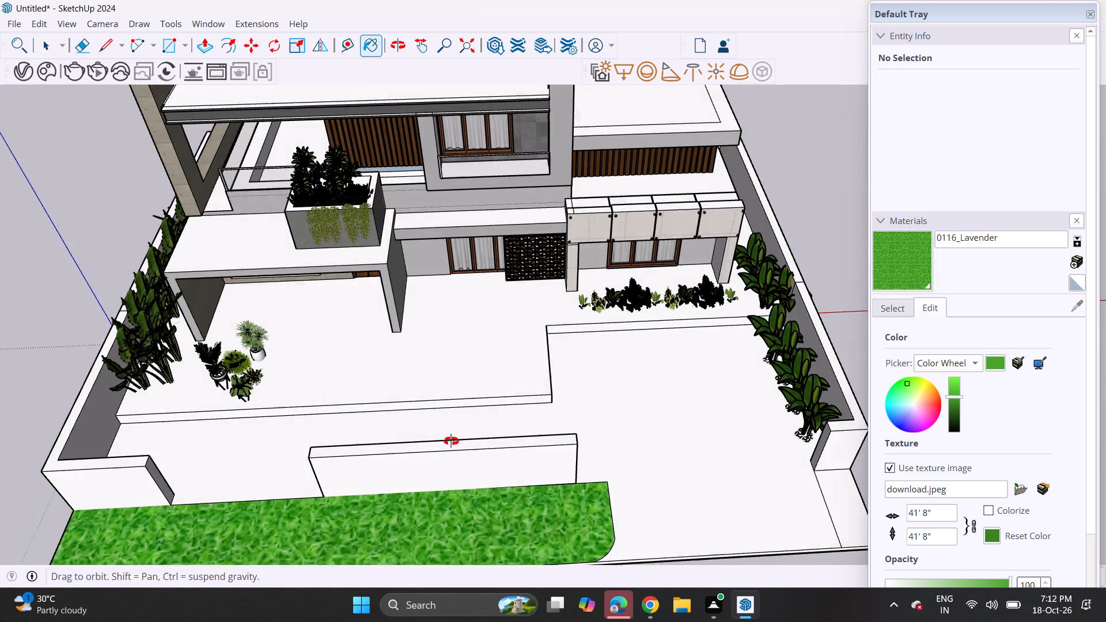
pyautogui.moveTo(451, 441); pyautogui.dragTo(451, 457, button='middle')
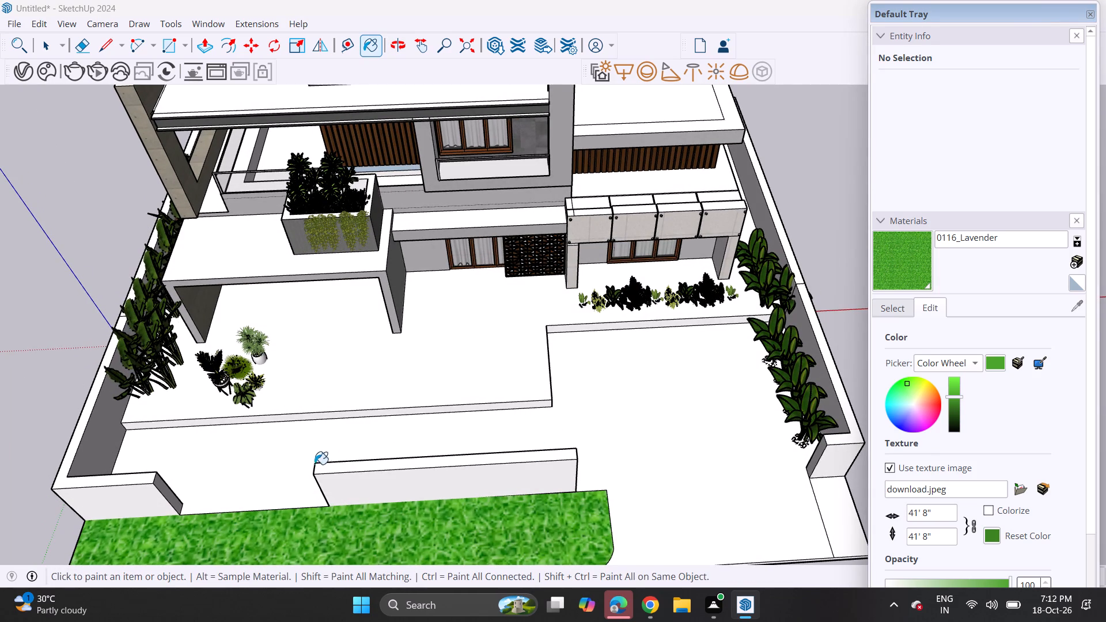
pyautogui.scroll(8, 259, 483)
pyautogui.moveTo(270, 483); pyautogui.dragTo(451, 414, button='middle')
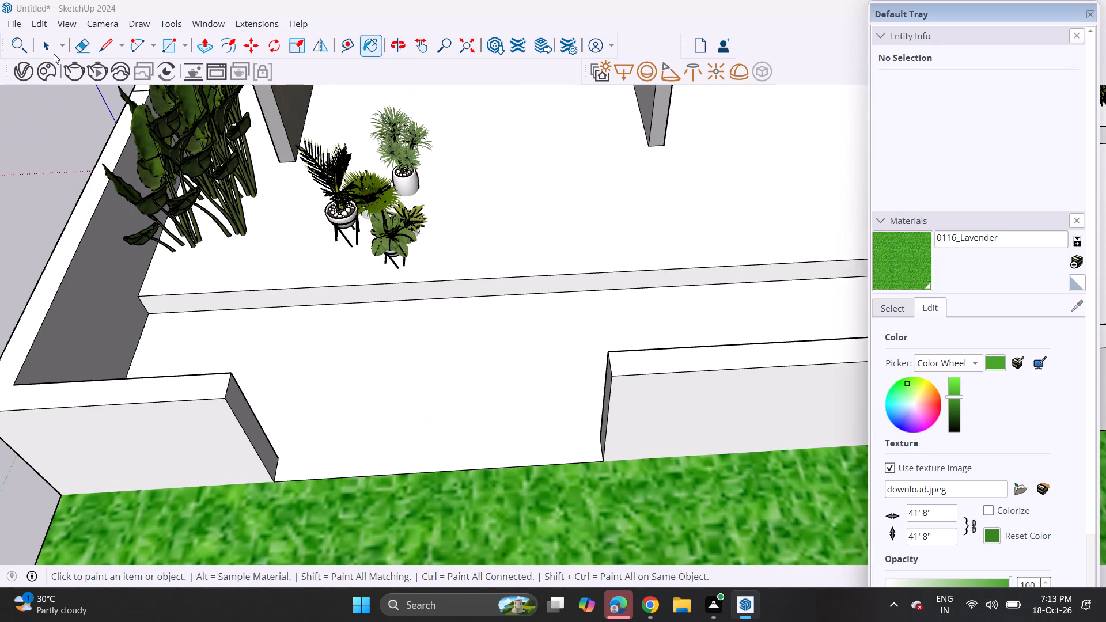
pyautogui.click(111, 44)
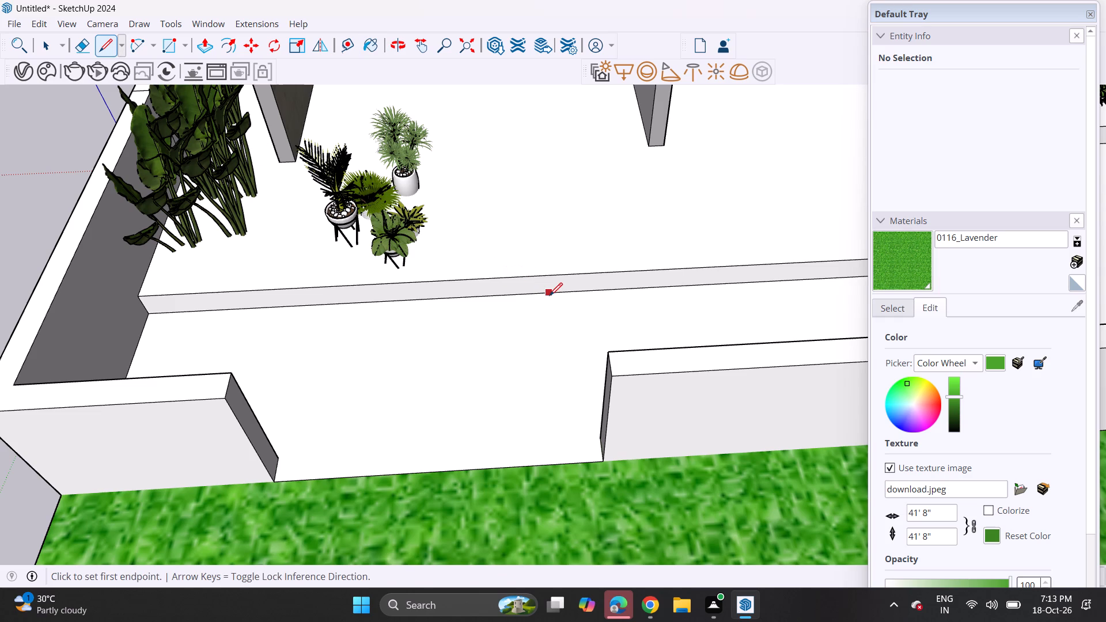
pyautogui.click(550, 295)
pyautogui.click(554, 464)
# Paint the separated slab area between the porch and the wall opening with the grass material.
pyautogui.click(906, 264)
pyautogui.click(488, 345)
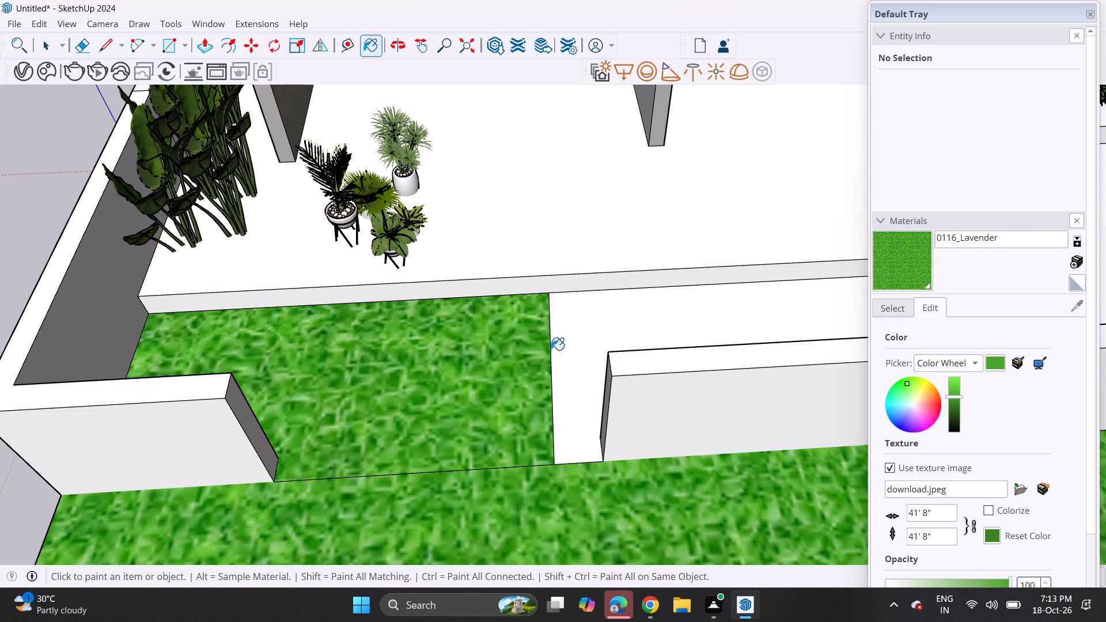
# Examine the new lawn areas and the villa's overall front elevation from several angles.
pyautogui.moveTo(551, 350); pyautogui.dragTo(506, 165, button='middle')
pyautogui.scroll(-4, 515, 194)
pyautogui.moveTo(513, 293); pyautogui.dragTo(398, 408, button='middle')
pyautogui.moveTo(400, 405); pyautogui.dragTo(405, 401, button='middle')
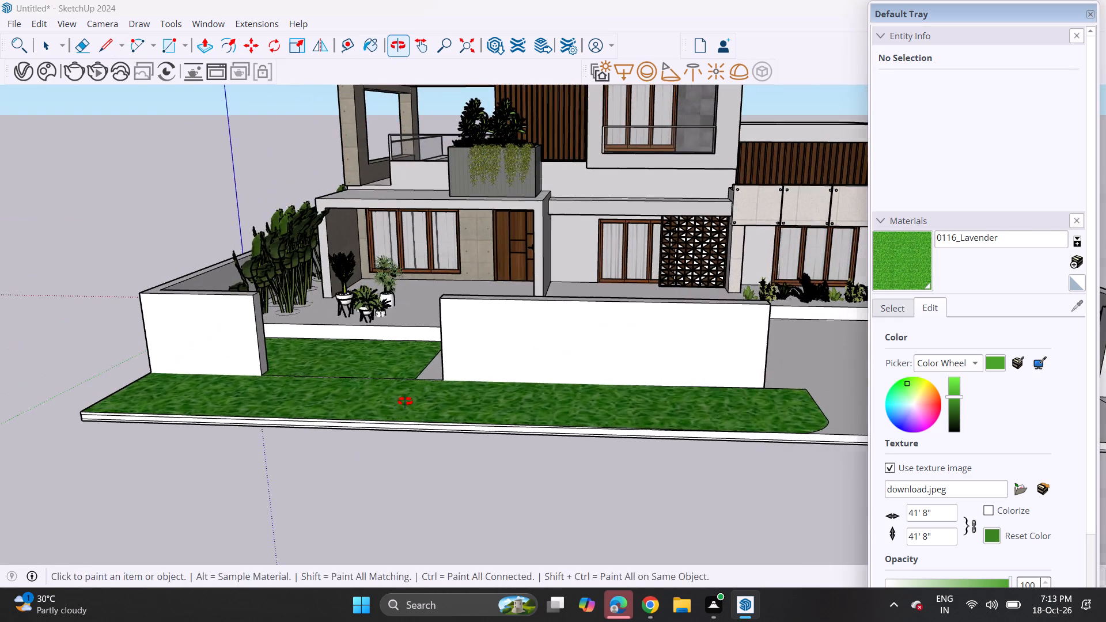
pyautogui.moveTo(405, 401); pyautogui.dragTo(438, 375, button='middle')
pyautogui.scroll(1, 434, 381)
pyautogui.scroll(-6, 443, 359)
pyautogui.keyDown('shift'); pyautogui.moveTo(428, 366); pyautogui.dragTo(373, 424, button='middle'); pyautogui.keyUp('shift')
pyautogui.moveTo(374, 398); pyautogui.dragTo(376, 389, button='middle')
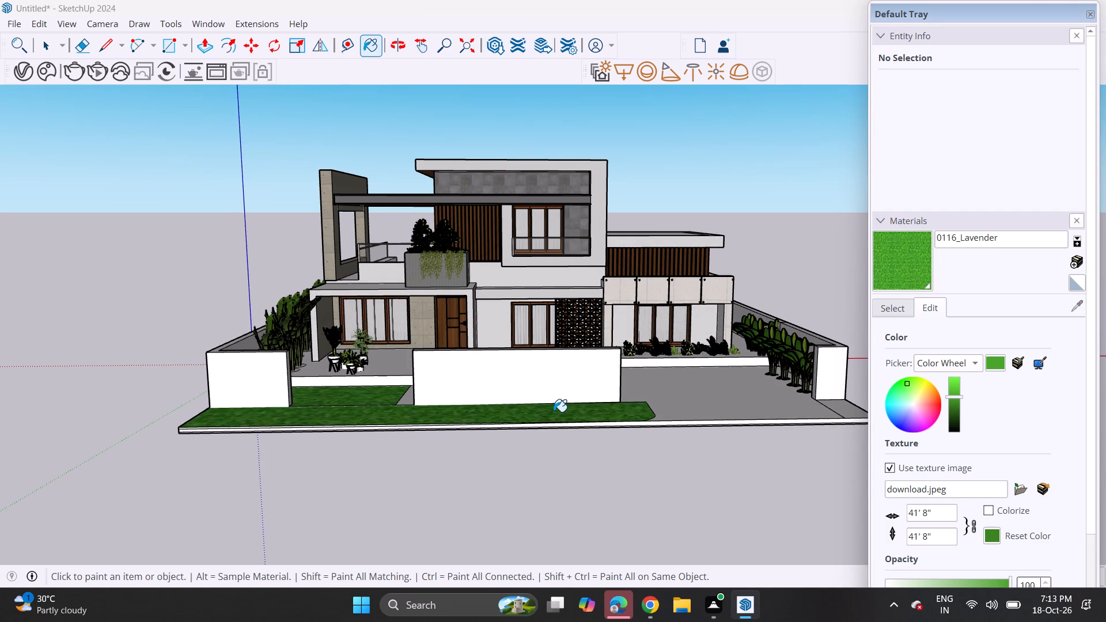
pyautogui.scroll(-4, 550, 416)
pyautogui.moveTo(547, 454); pyautogui.dragTo(418, 426, button='middle')
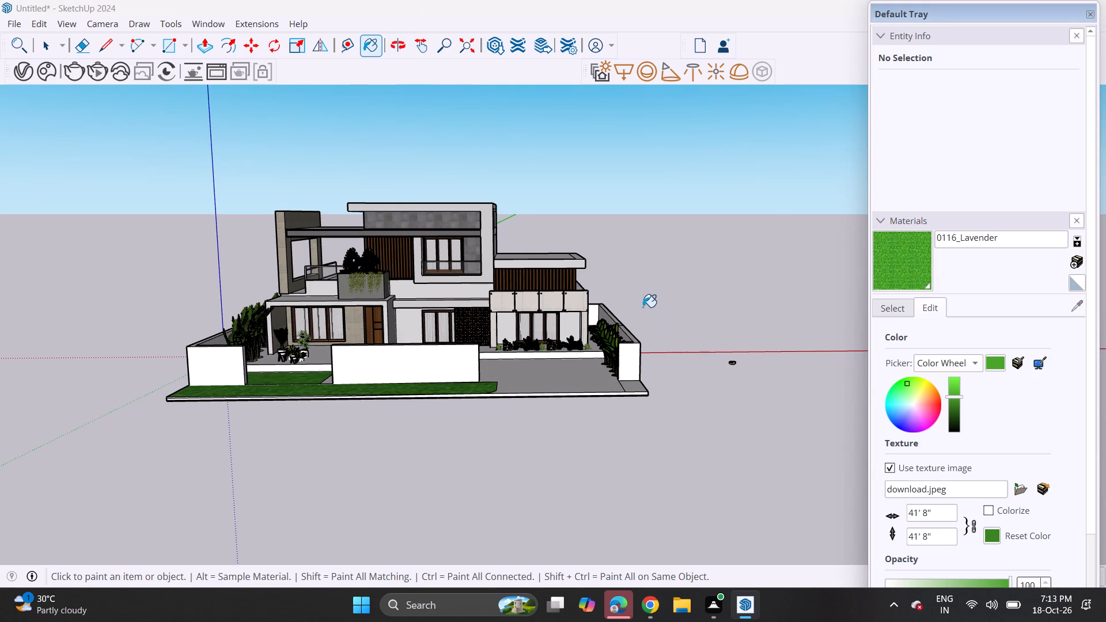
pyautogui.press('space')
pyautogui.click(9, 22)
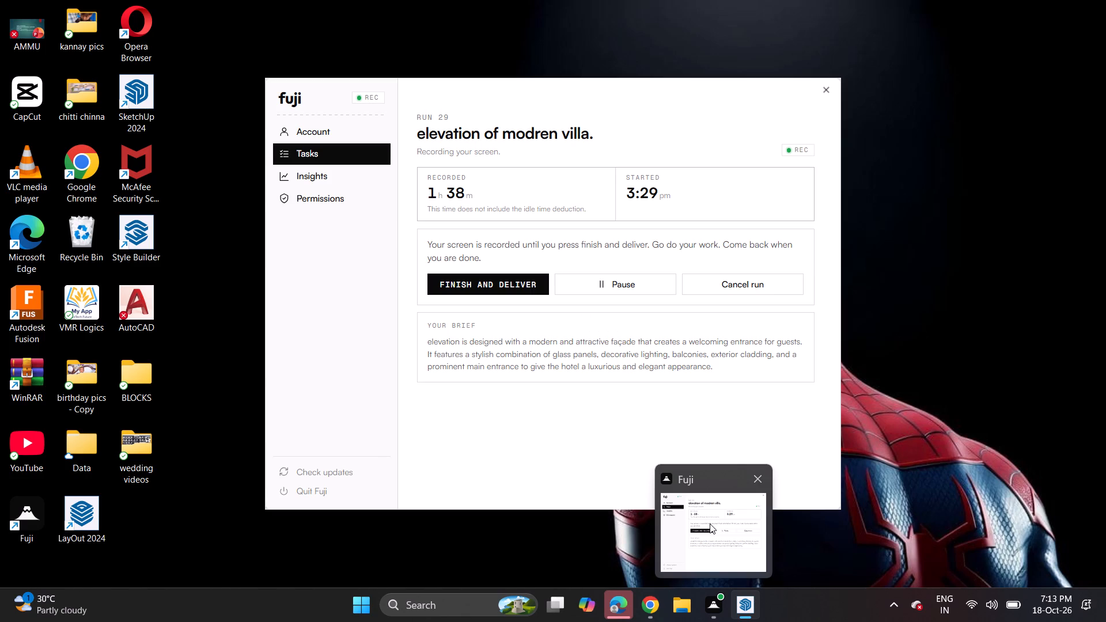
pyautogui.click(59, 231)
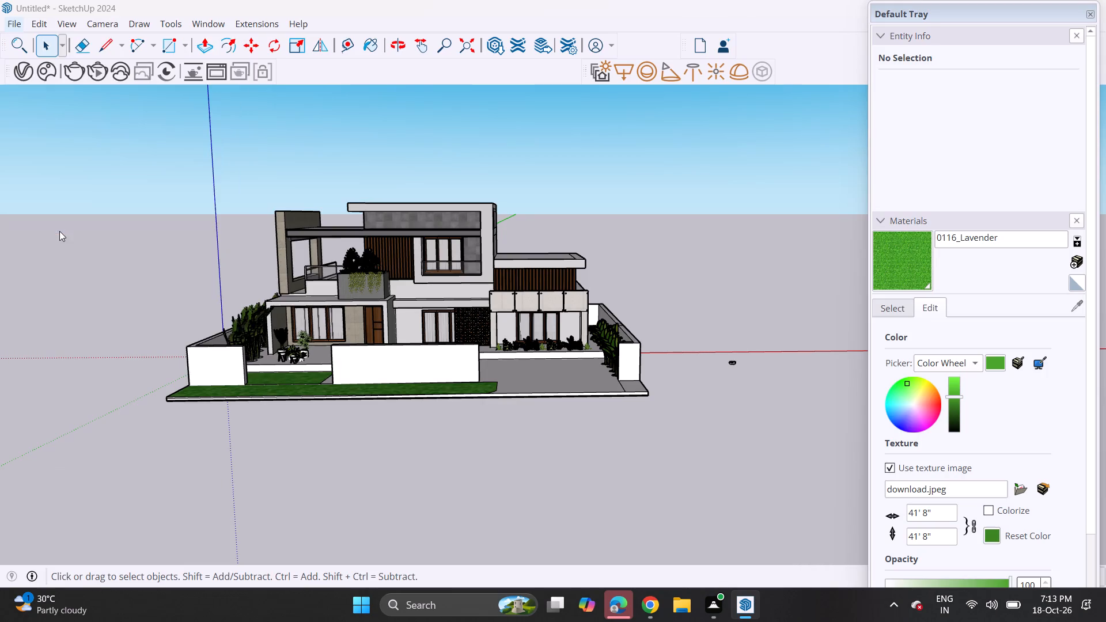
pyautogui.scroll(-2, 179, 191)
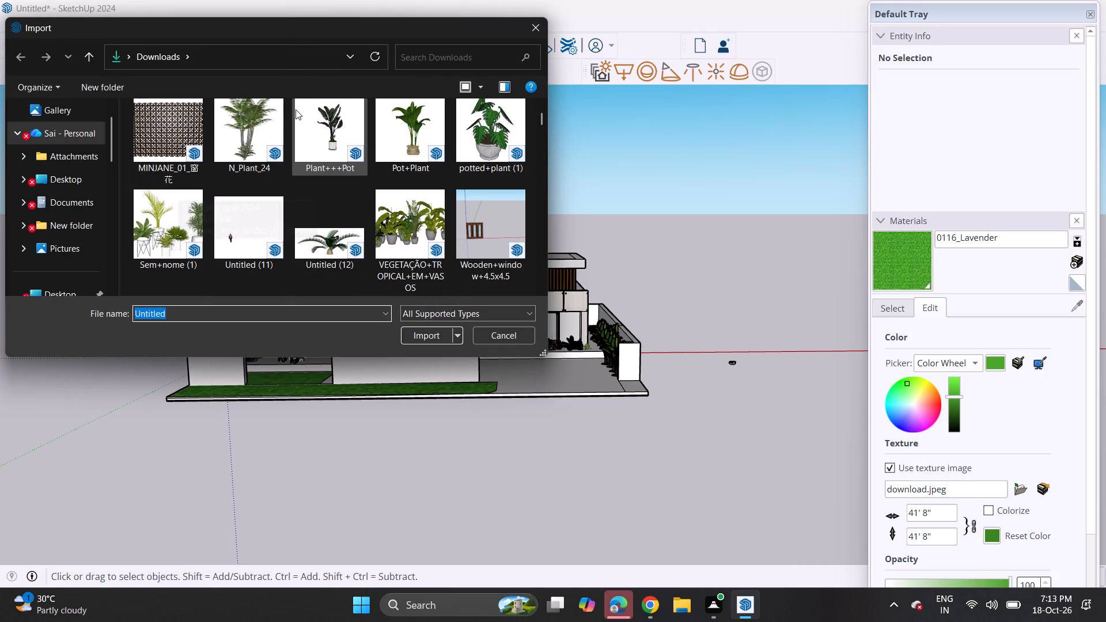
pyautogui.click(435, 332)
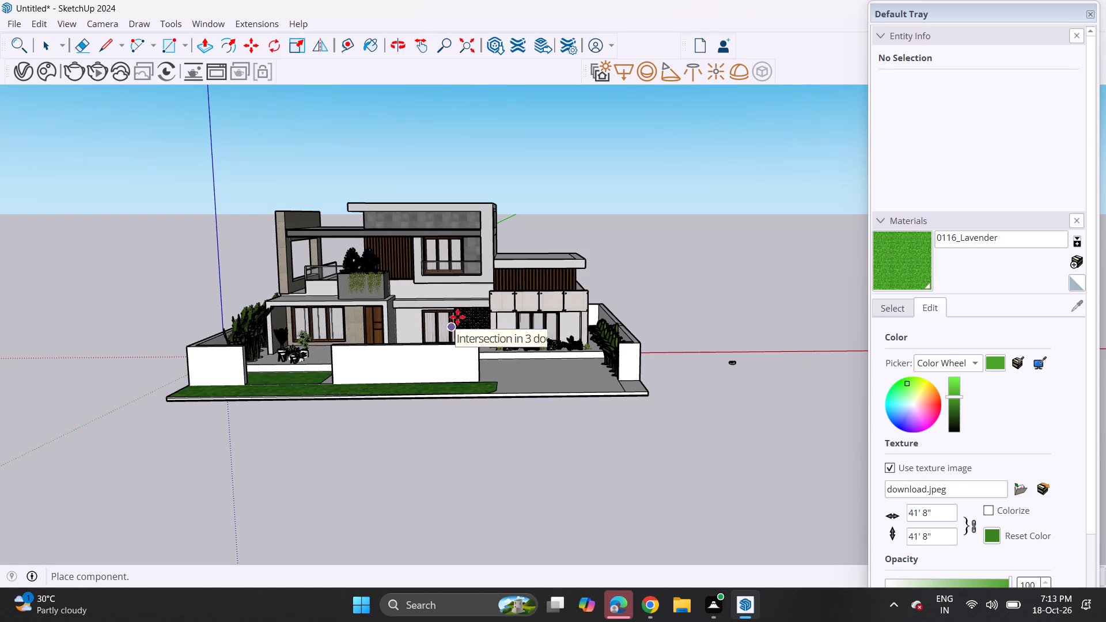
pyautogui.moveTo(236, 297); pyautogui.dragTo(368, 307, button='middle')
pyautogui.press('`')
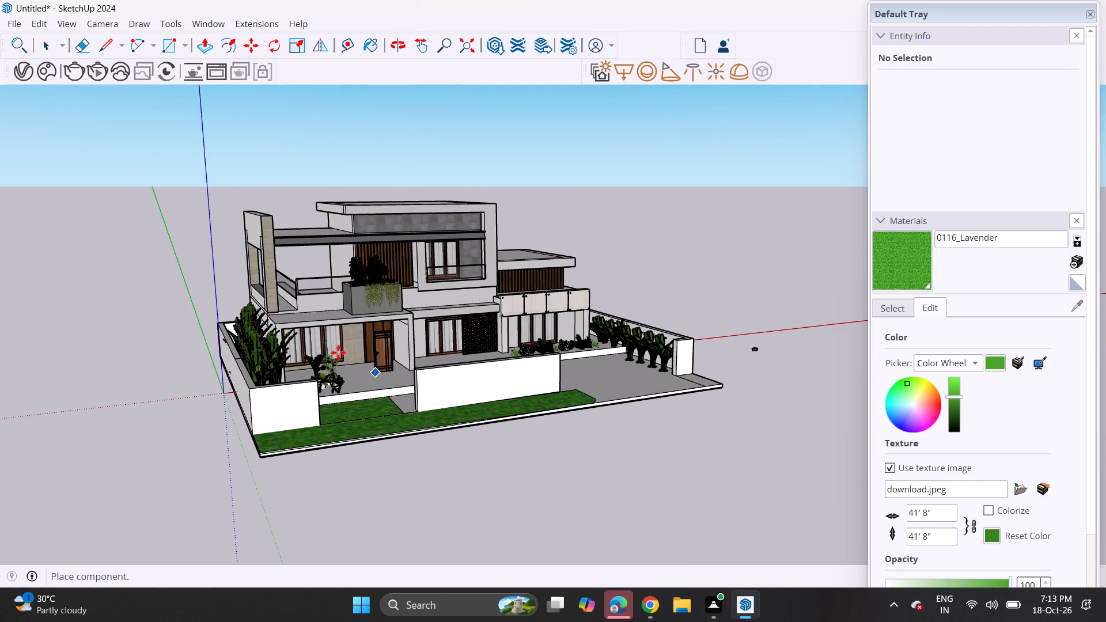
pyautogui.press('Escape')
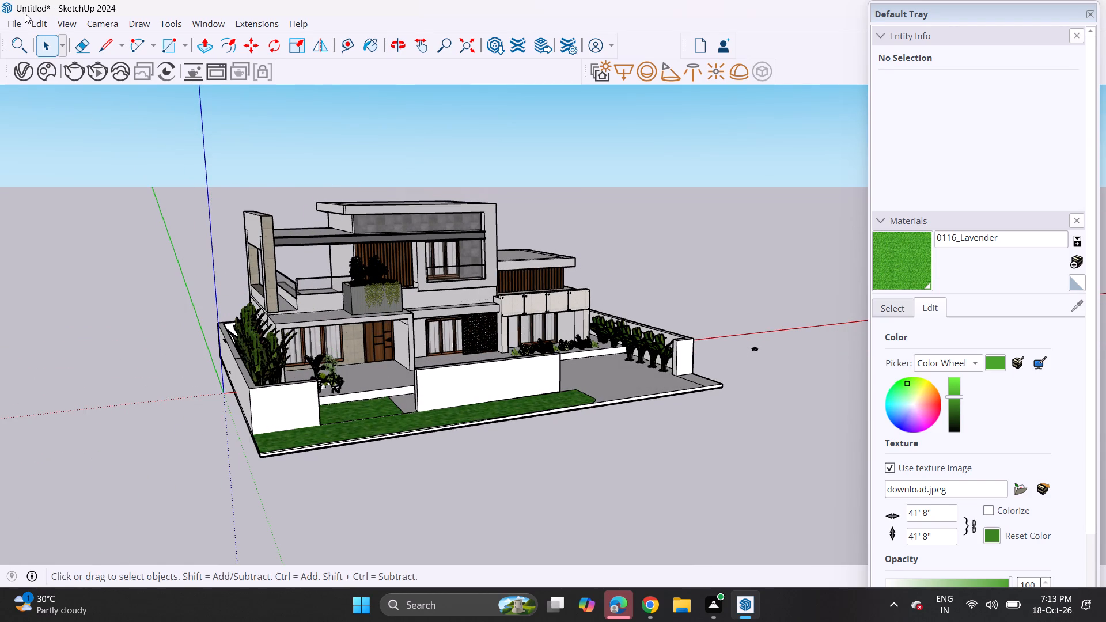
# Import the N_Plant_24 palm component from Downloads and place it outside the side boundary wall near the front porch.
pyautogui.click(17, 20)
pyautogui.click(54, 226)
pyautogui.click(231, 252)
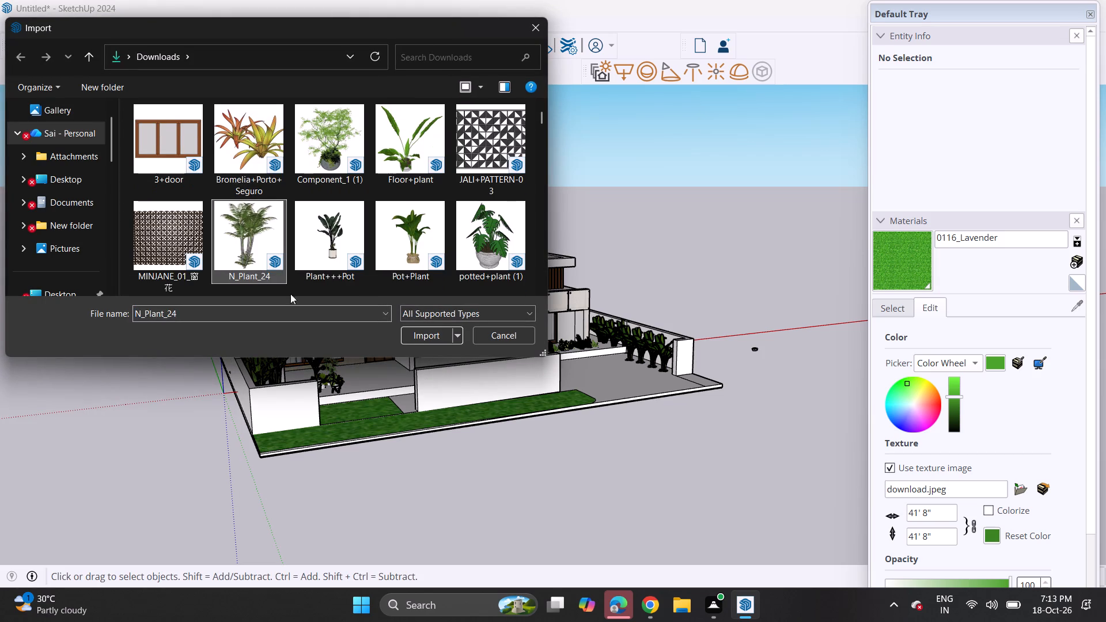
pyautogui.click(412, 336)
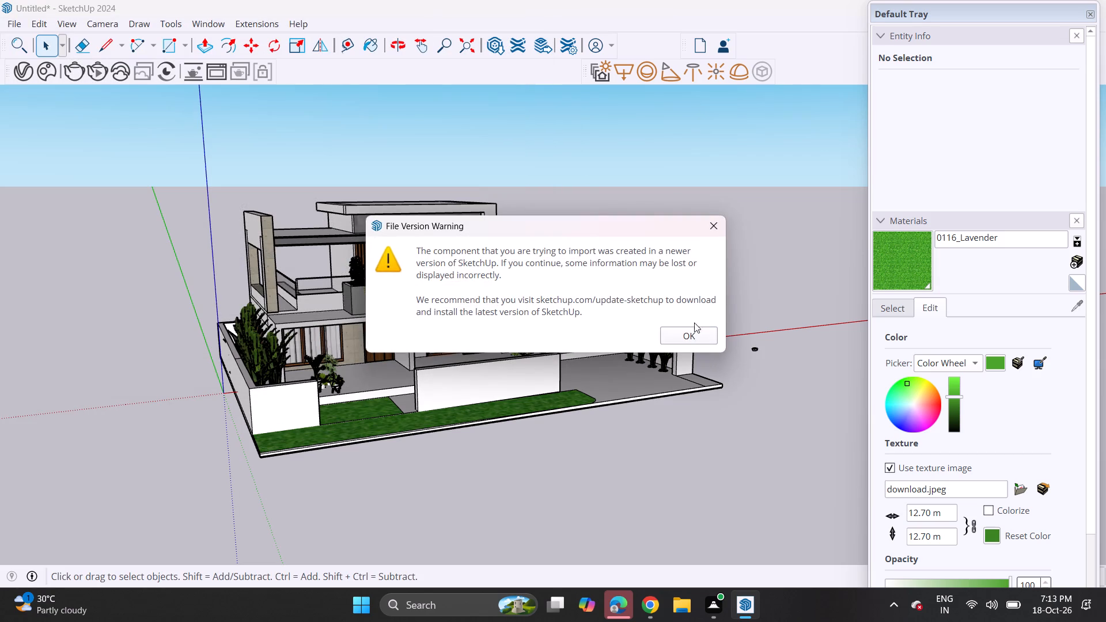
pyautogui.click(690, 336)
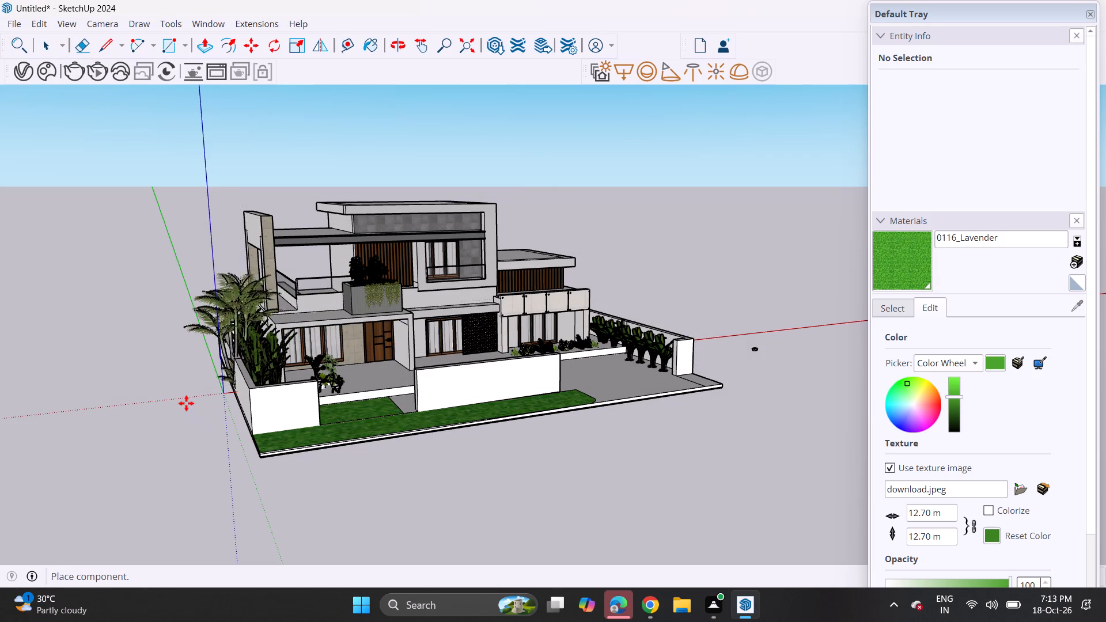
pyautogui.click(172, 376)
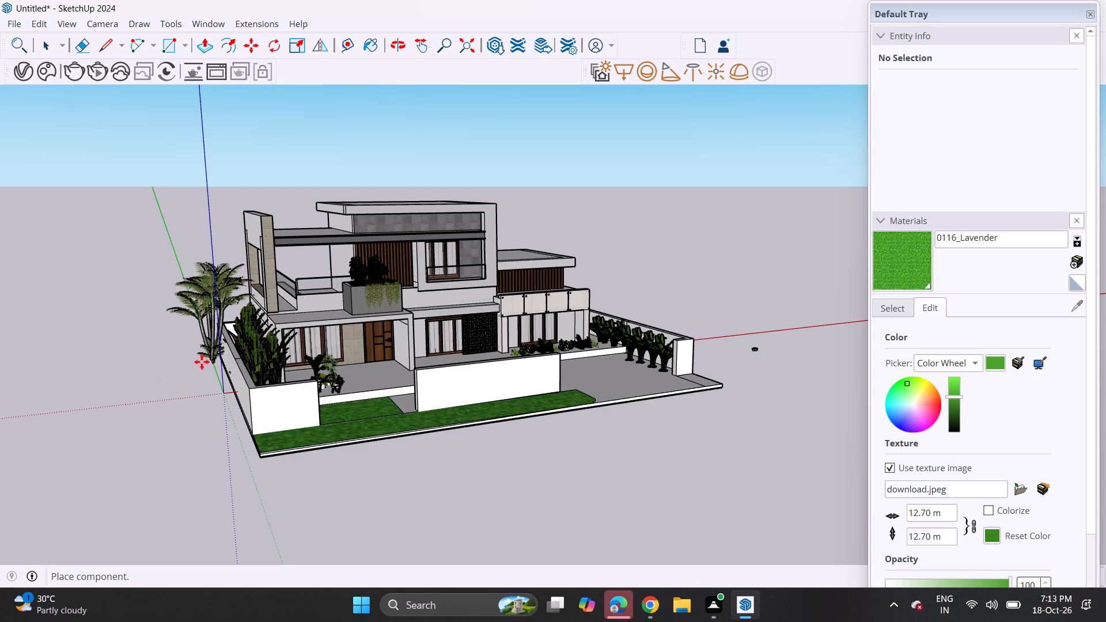
# Scale the imported palm up uniformly until it reaches about the height of the villa's upper floor.
pyautogui.moveTo(396, 261); pyautogui.dragTo(258, 203, button='middle')
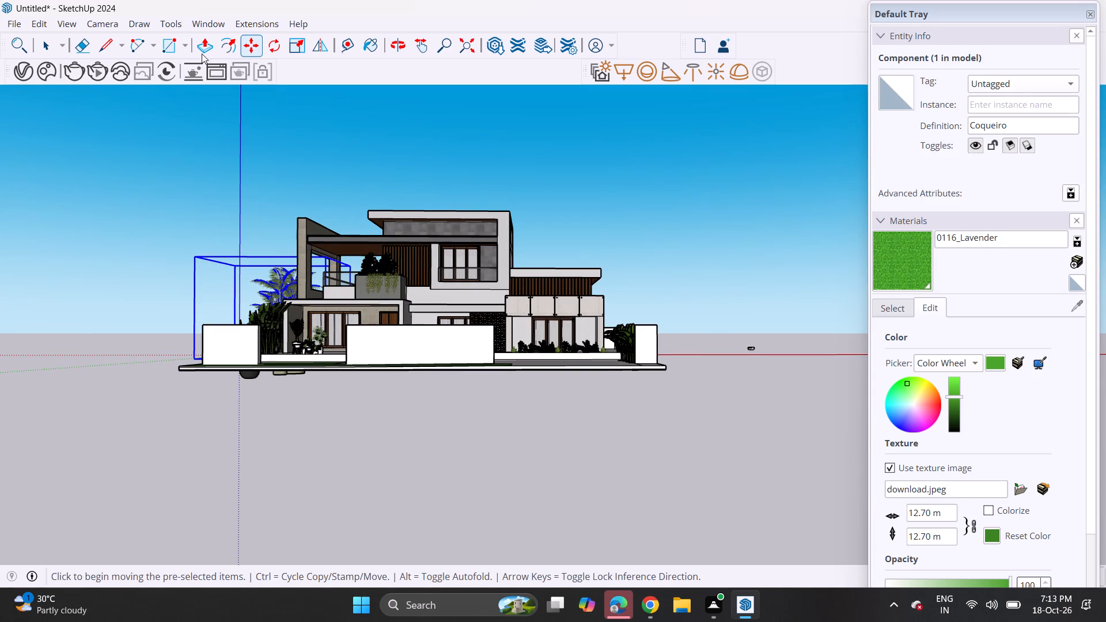
pyautogui.click(296, 39)
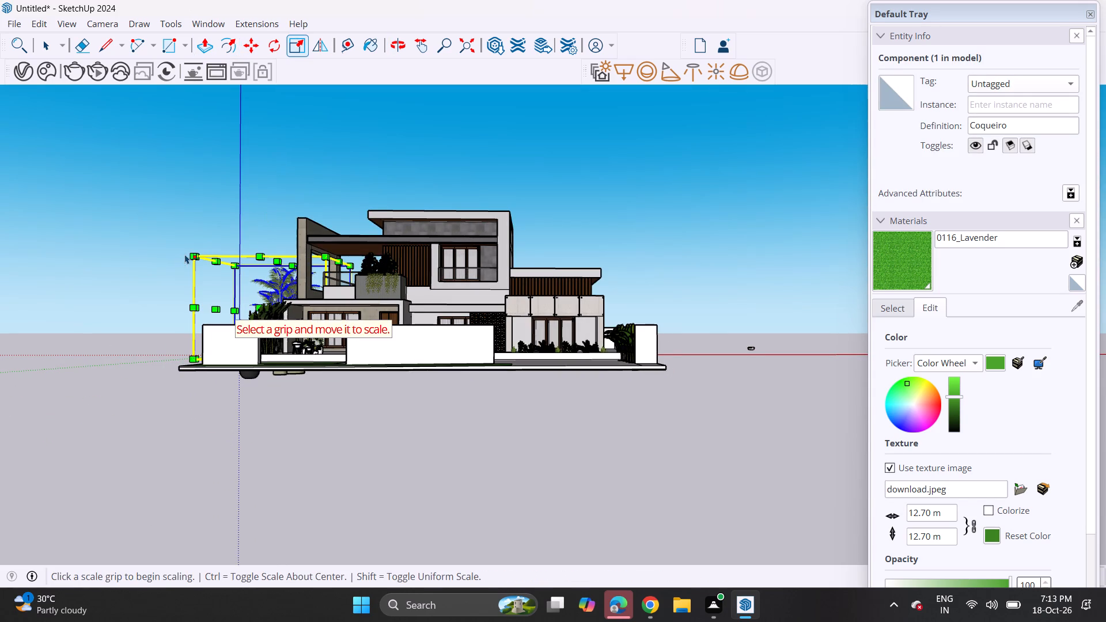
pyautogui.click(185, 254)
pyautogui.click(196, 255)
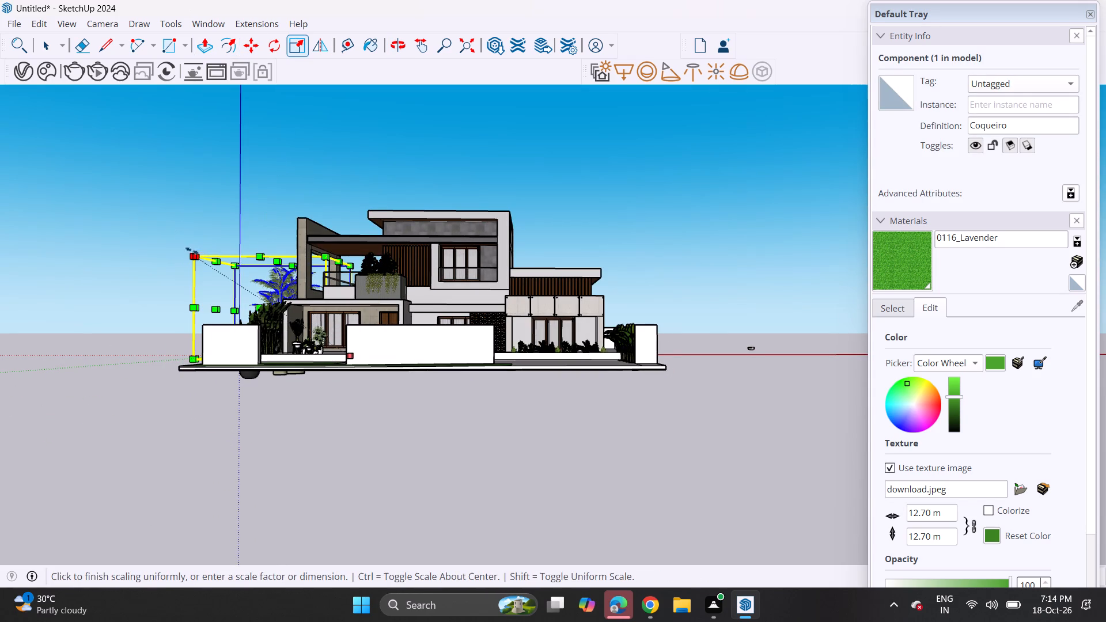
pyautogui.click(143, 168)
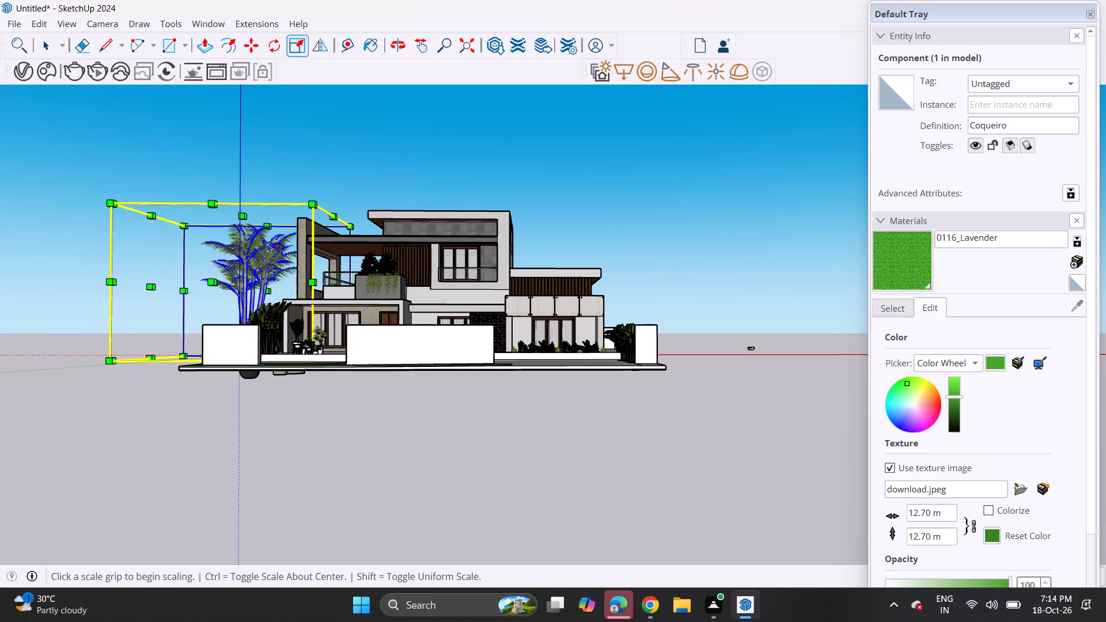
# Move the enlarged palm slightly closer to the villa's side wall, behind the existing boundary plants.
pyautogui.click(248, 46)
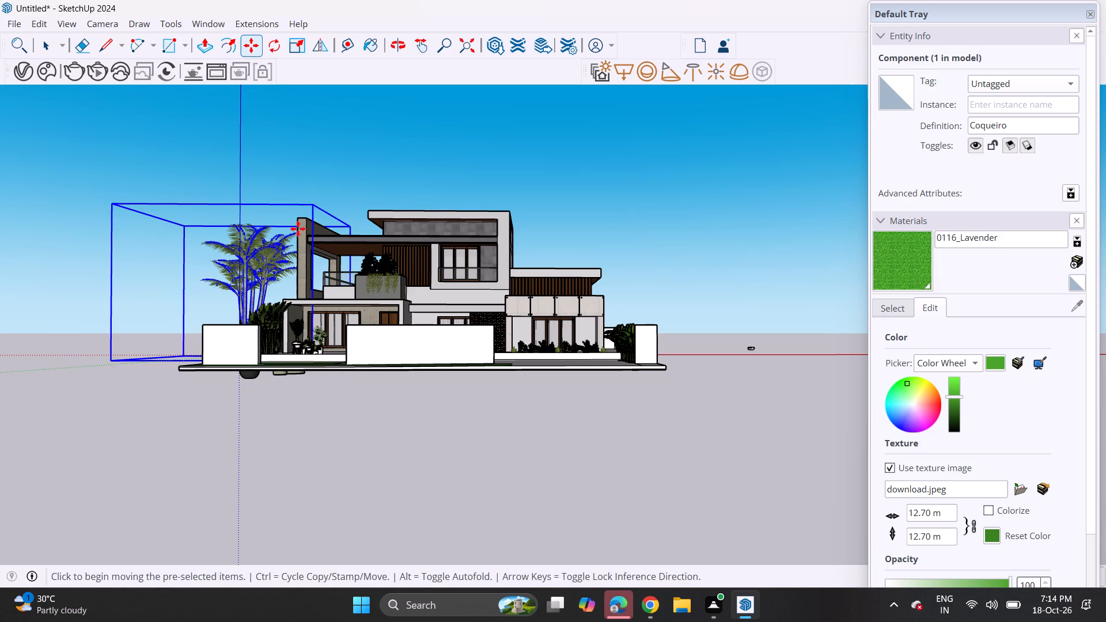
pyautogui.click(265, 274)
pyautogui.click(287, 274)
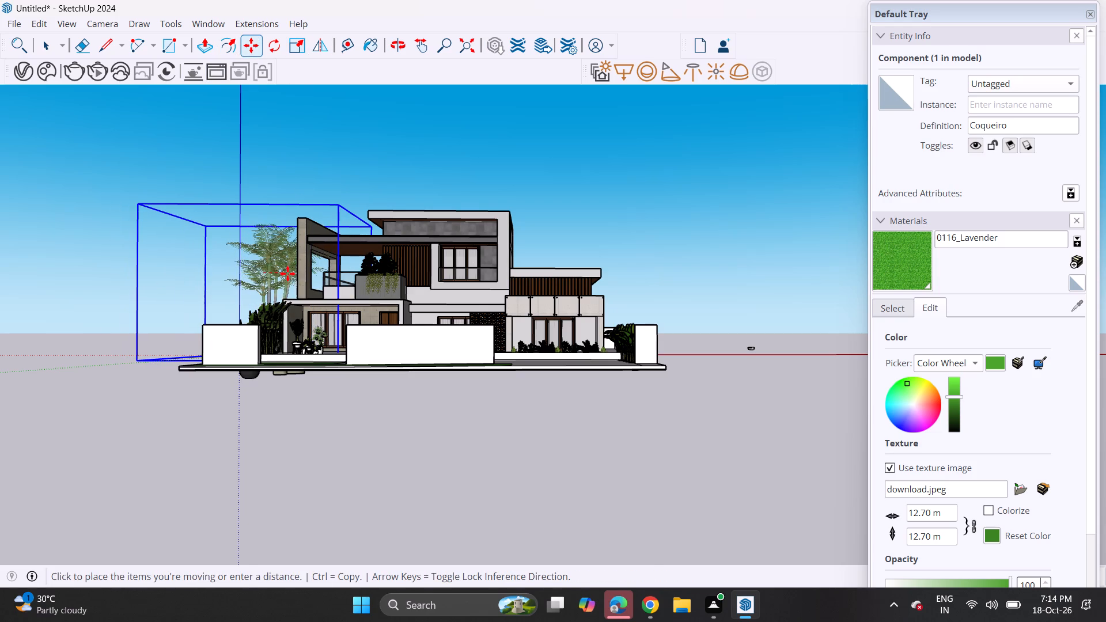
pyautogui.press('space')
pyautogui.click(338, 172)
# Find the Tree component in the Downloads folder and import it into the model.
pyautogui.moveTo(340, 226); pyautogui.dragTo(347, 240, button='middle')
pyautogui.scroll(3, 293, 267)
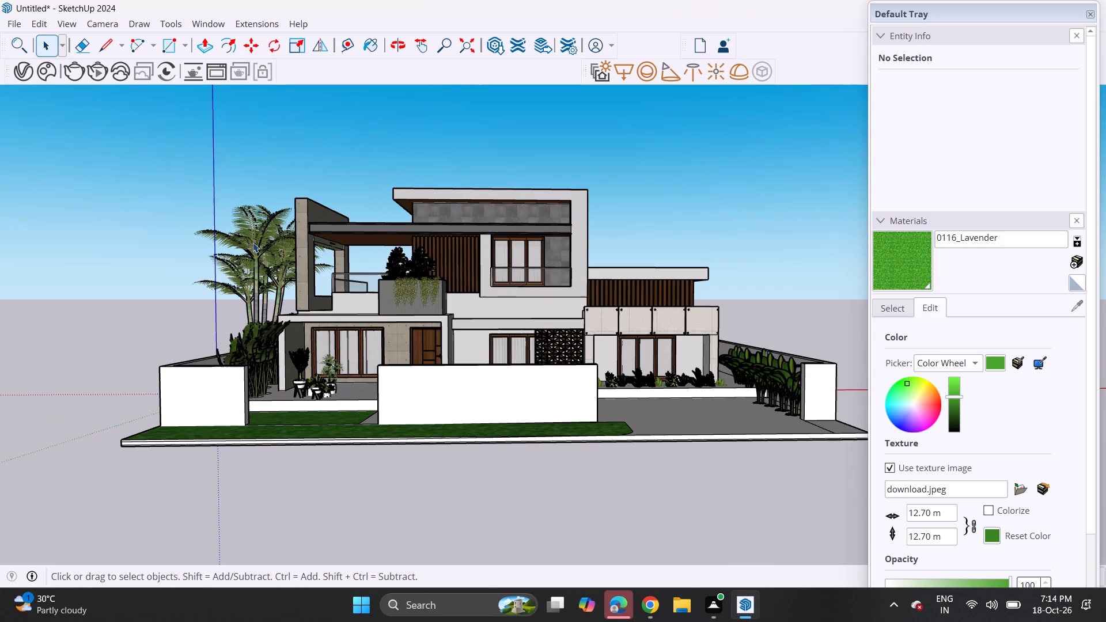
pyautogui.click(9, 21)
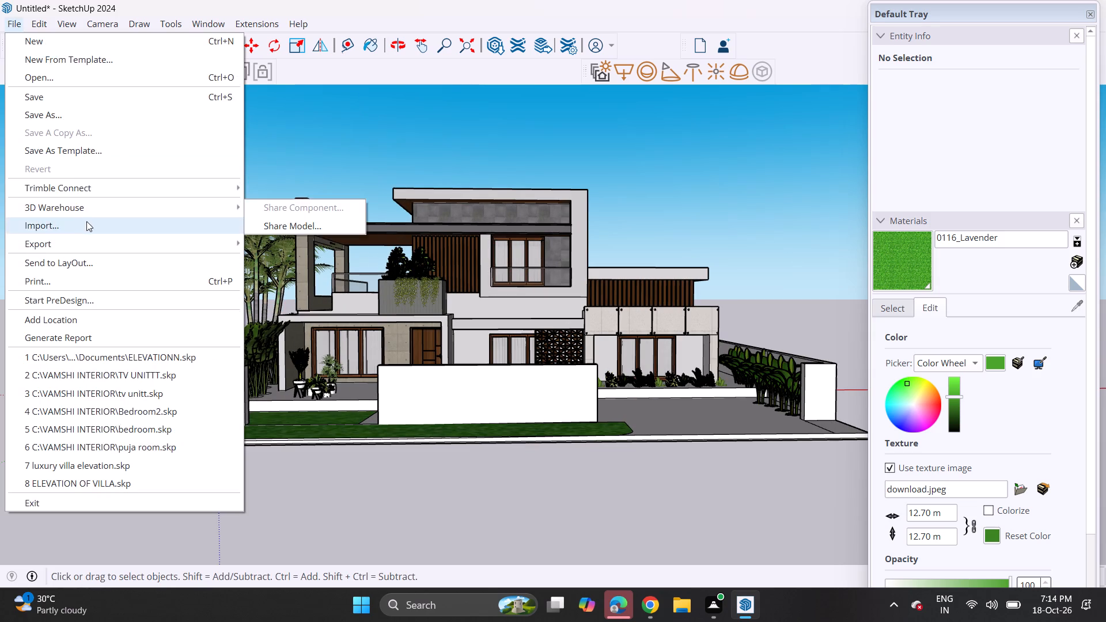
pyautogui.click(86, 221)
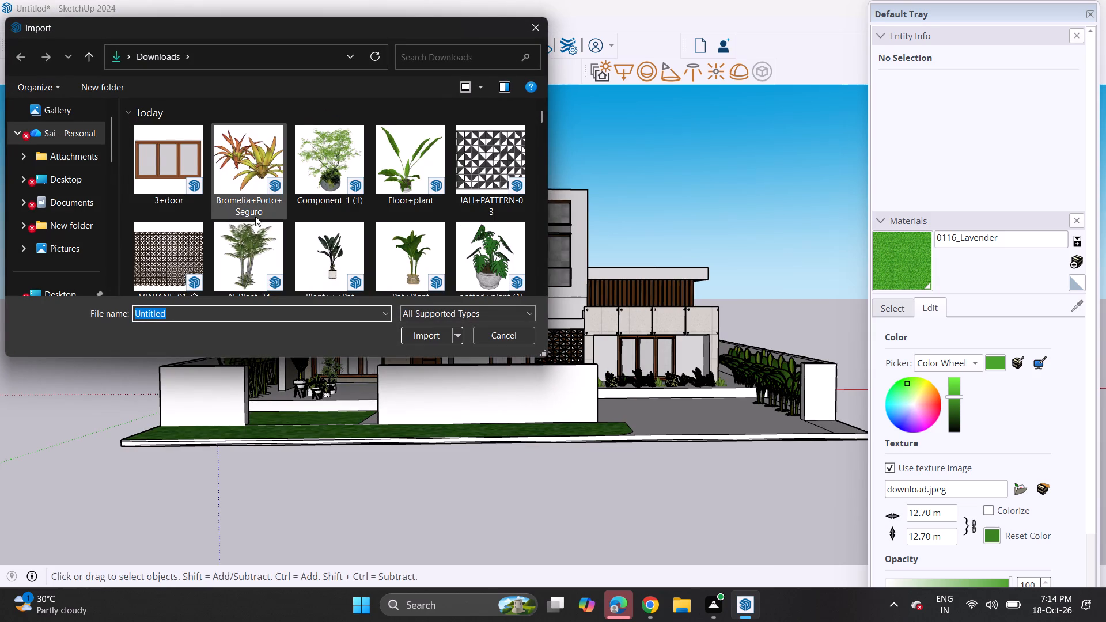
pyautogui.scroll(-3, 274, 241)
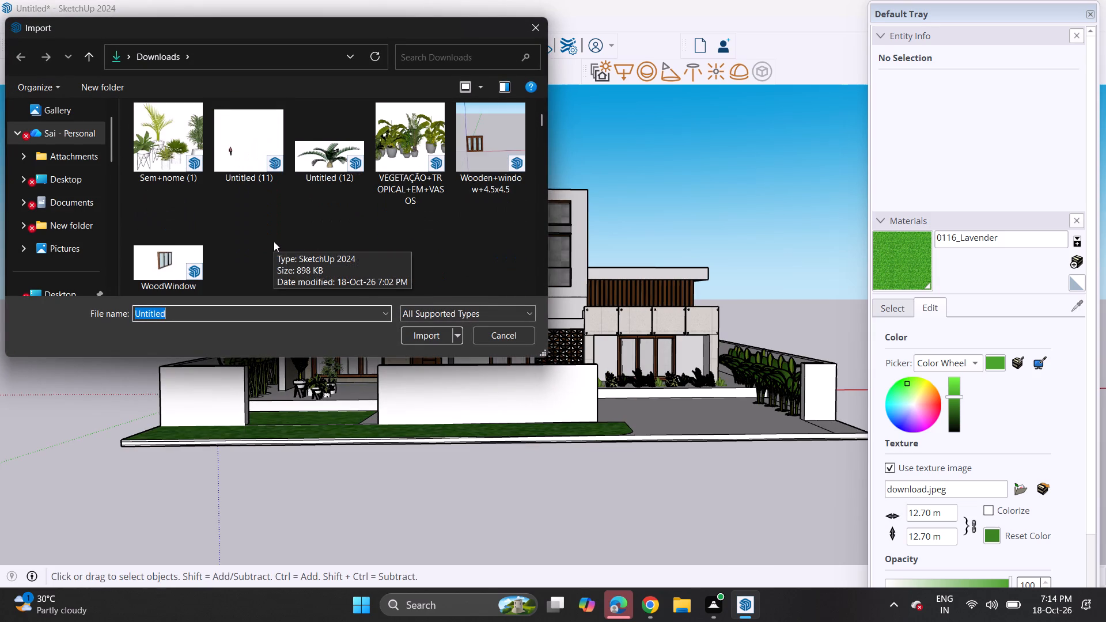
pyautogui.scroll(-10, 289, 204)
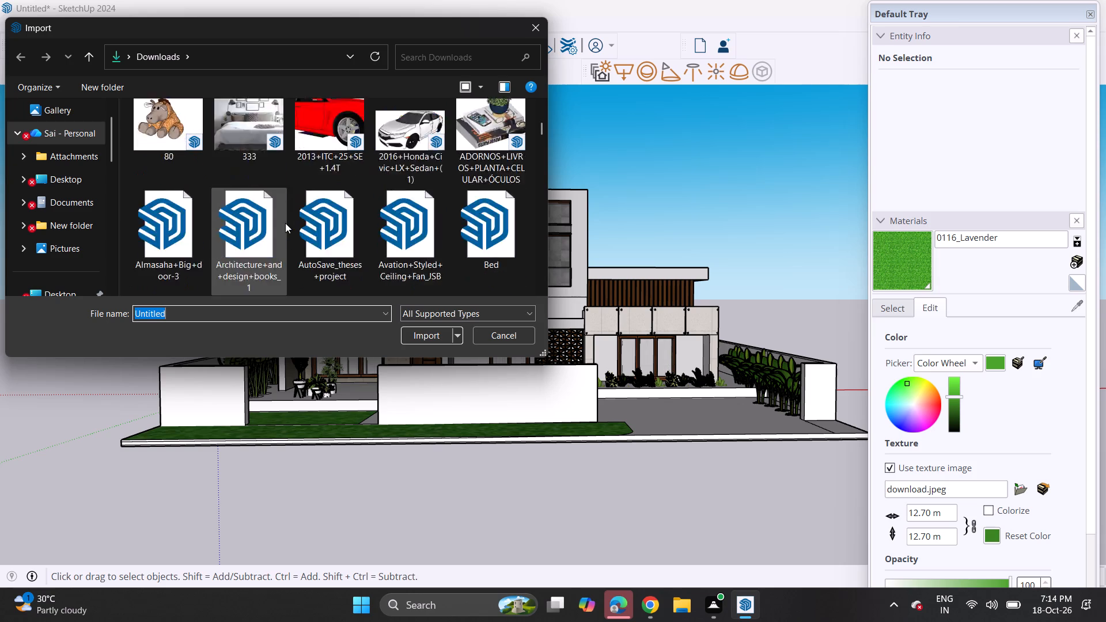
pyautogui.scroll(-17, 285, 223)
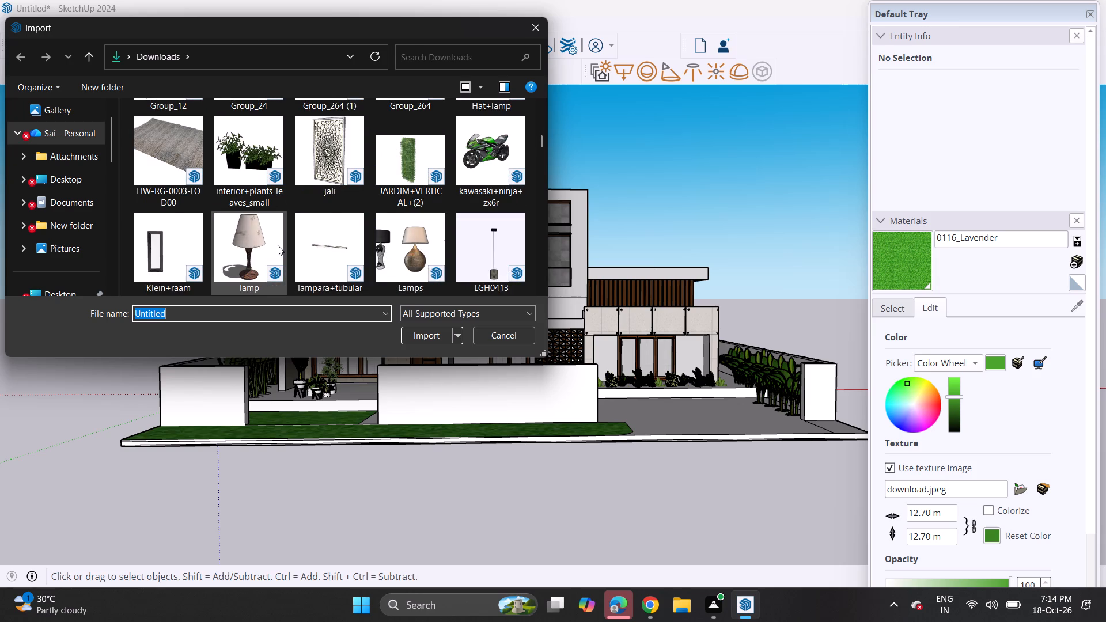
pyautogui.scroll(-9, 278, 244)
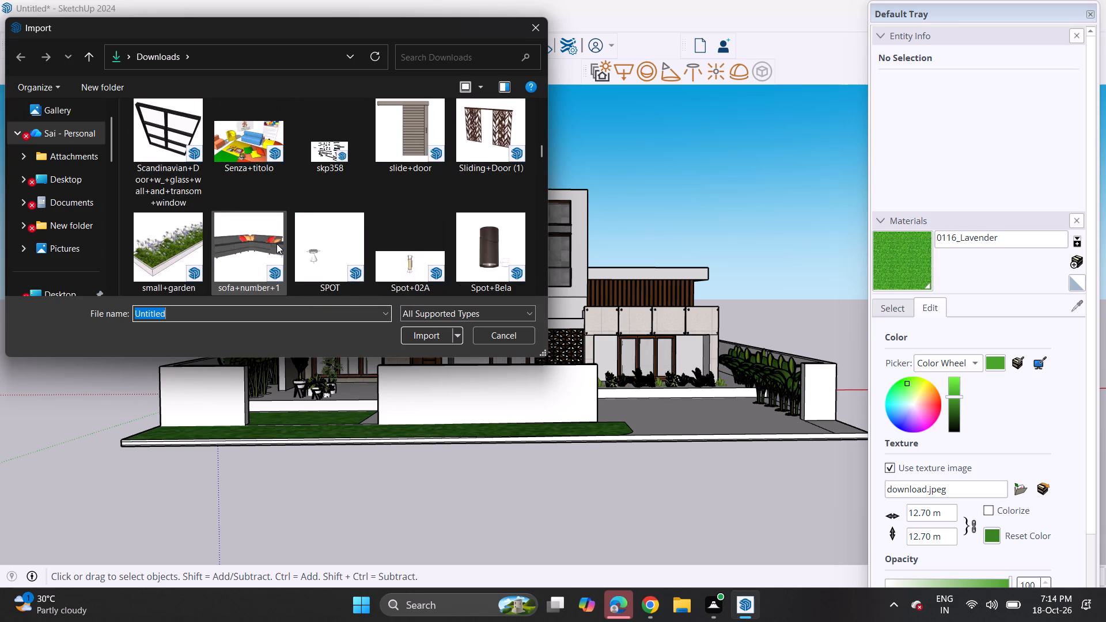
pyautogui.scroll(-7, 276, 244)
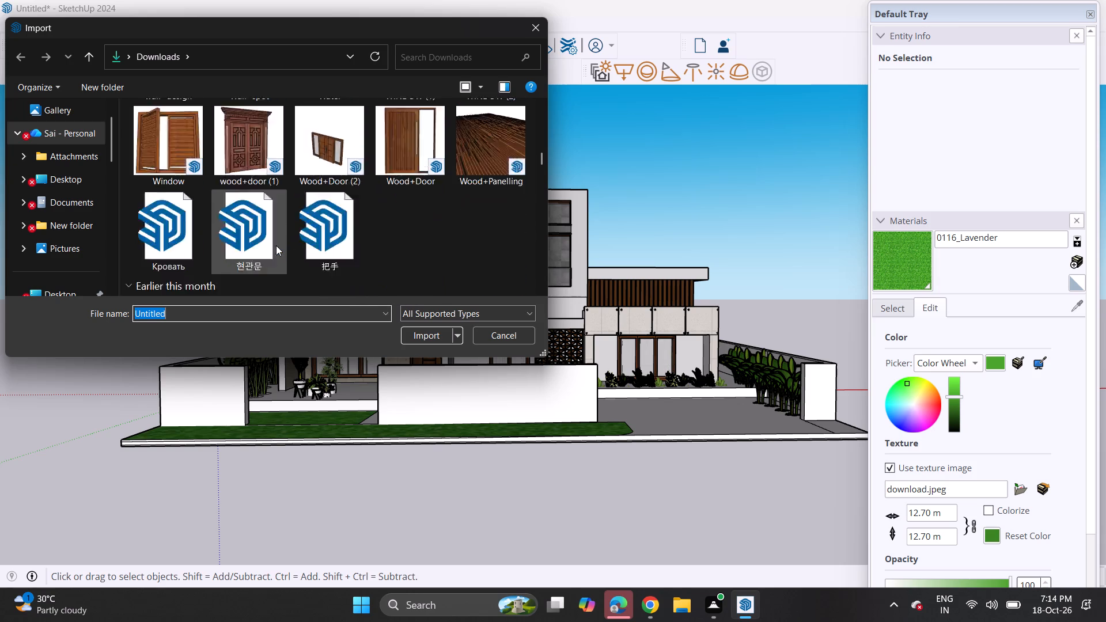
pyautogui.scroll(-10, 276, 245)
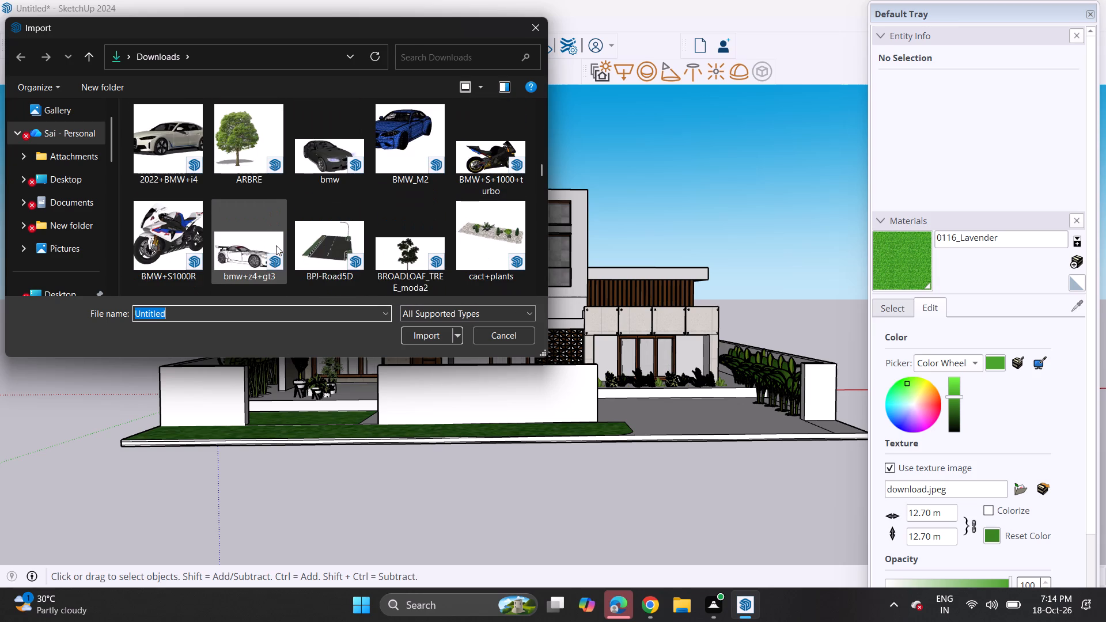
pyautogui.scroll(-6, 276, 245)
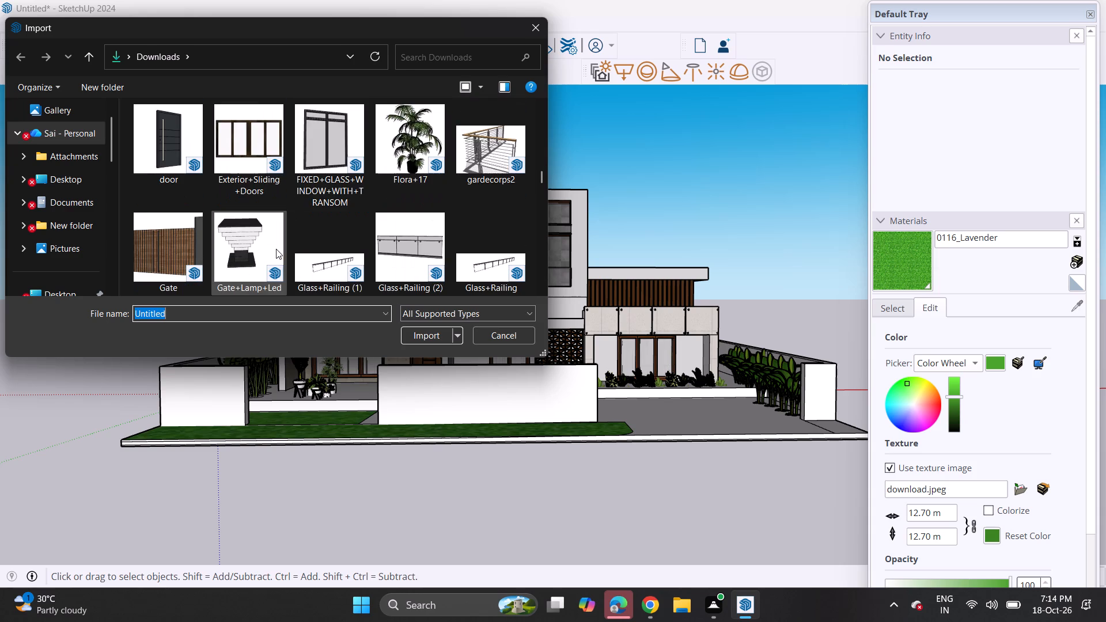
pyautogui.scroll(-4, 276, 249)
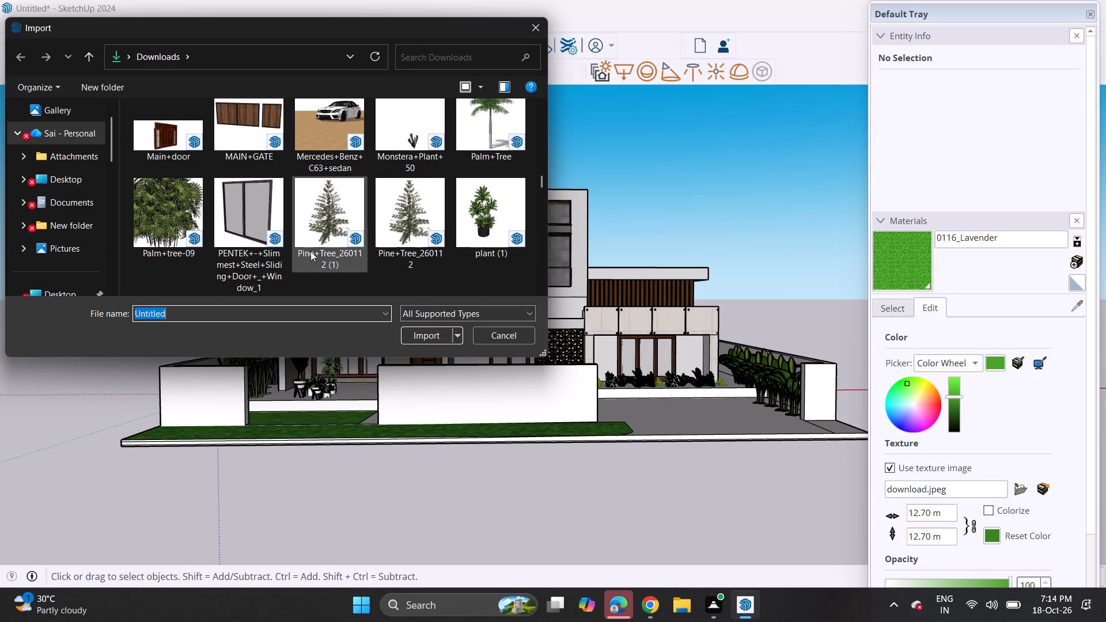
pyautogui.scroll(-6, 286, 264)
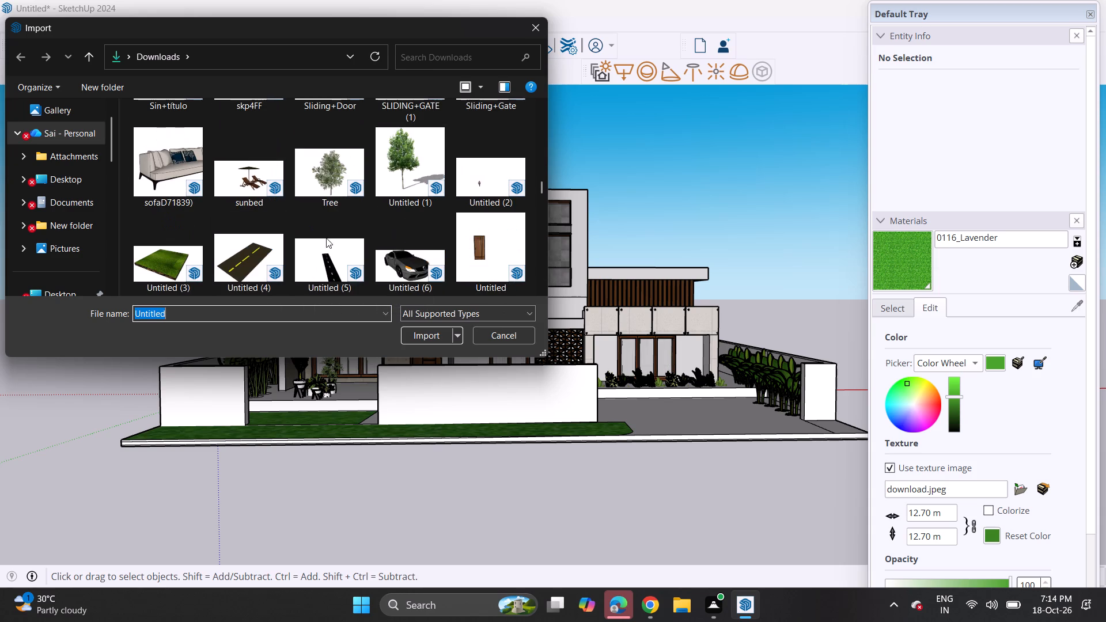
pyautogui.click(327, 177)
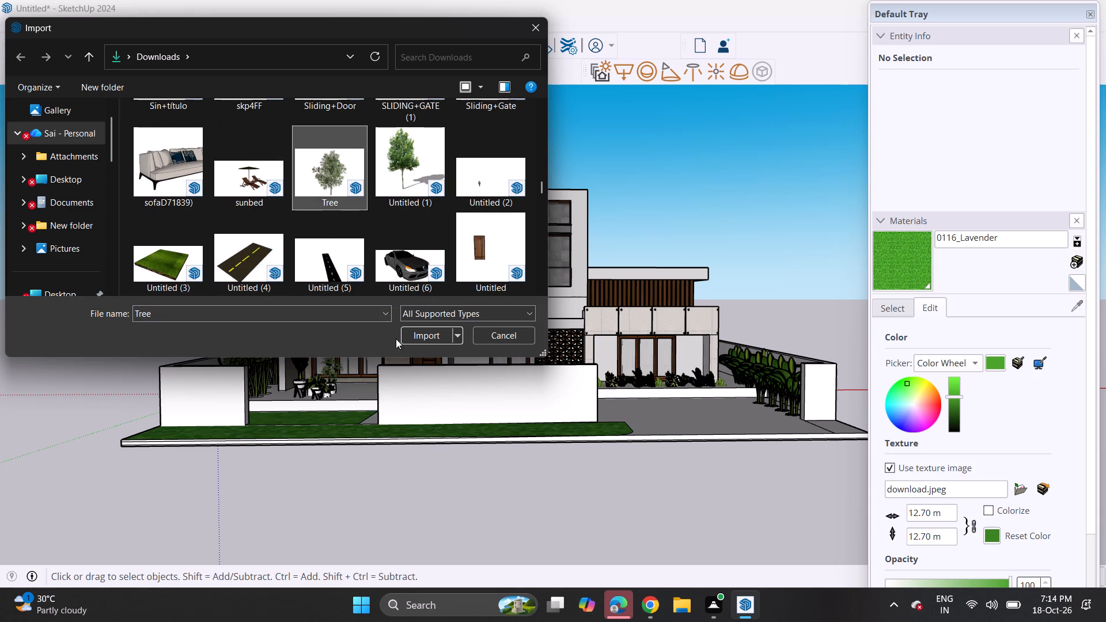
pyautogui.click(424, 332)
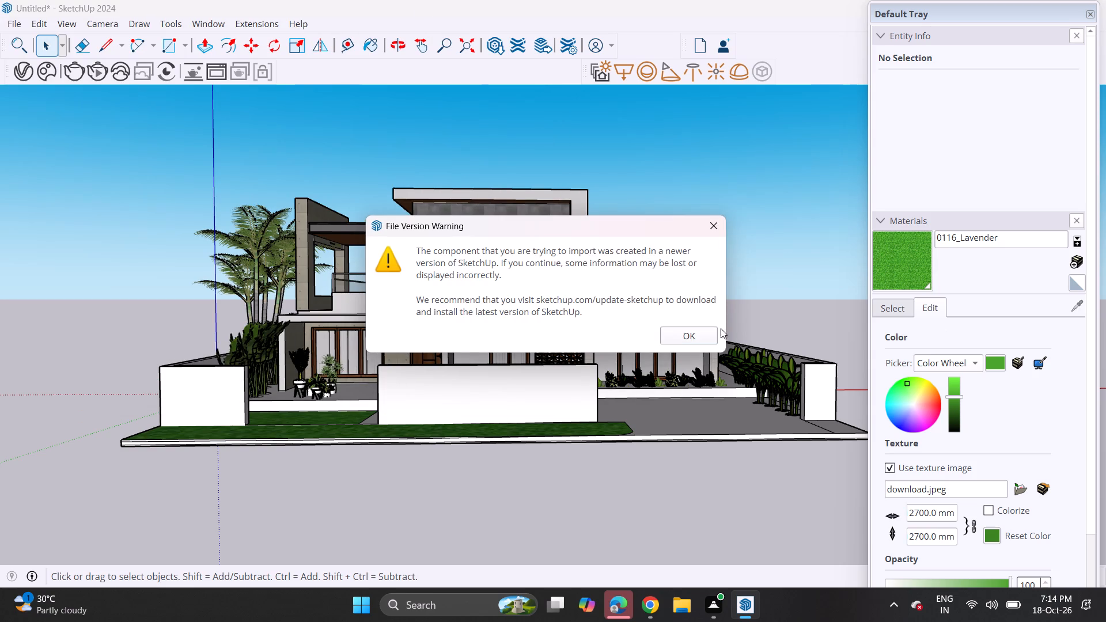
pyautogui.click(676, 338)
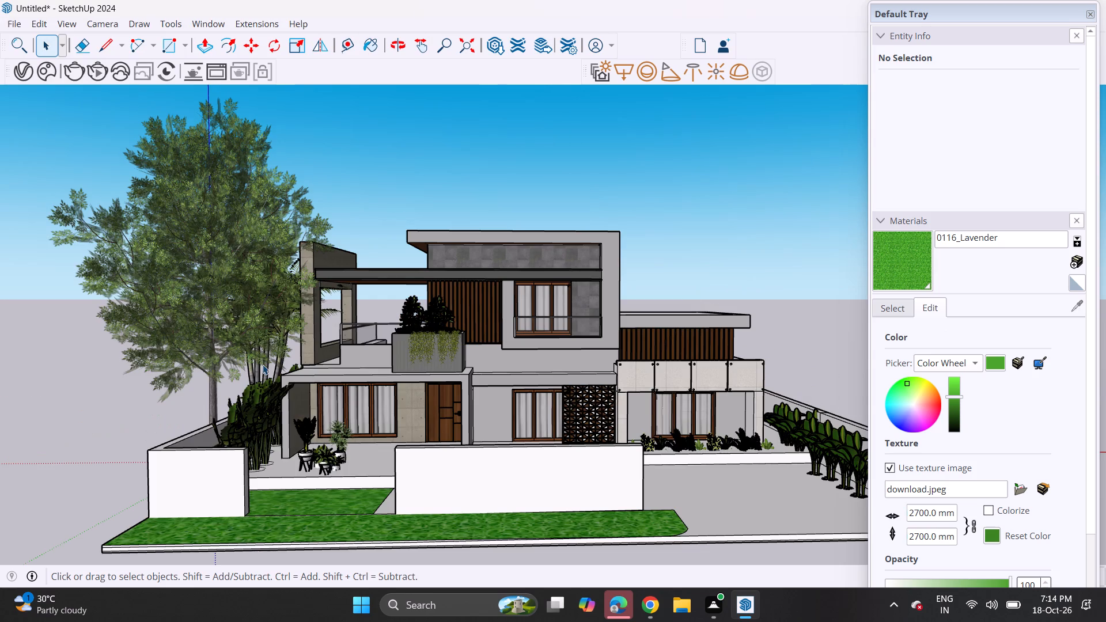
# Move the imported tree outward and forward so it stands outside the side boundary wall, clear of the palm.
pyautogui.click(237, 327)
pyautogui.click(248, 41)
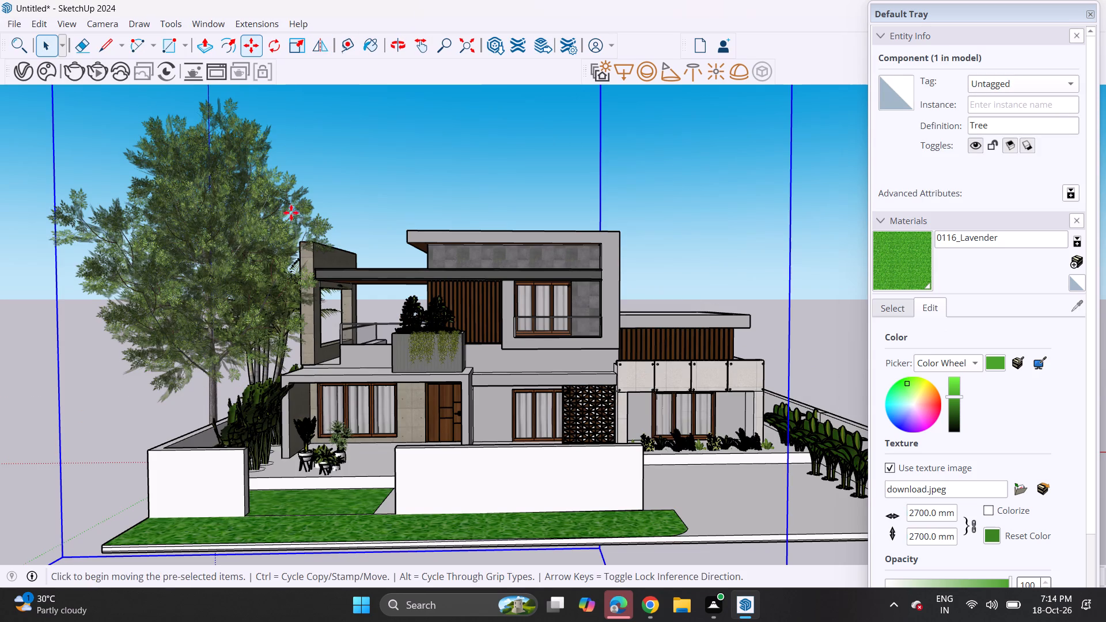
pyautogui.click(251, 303)
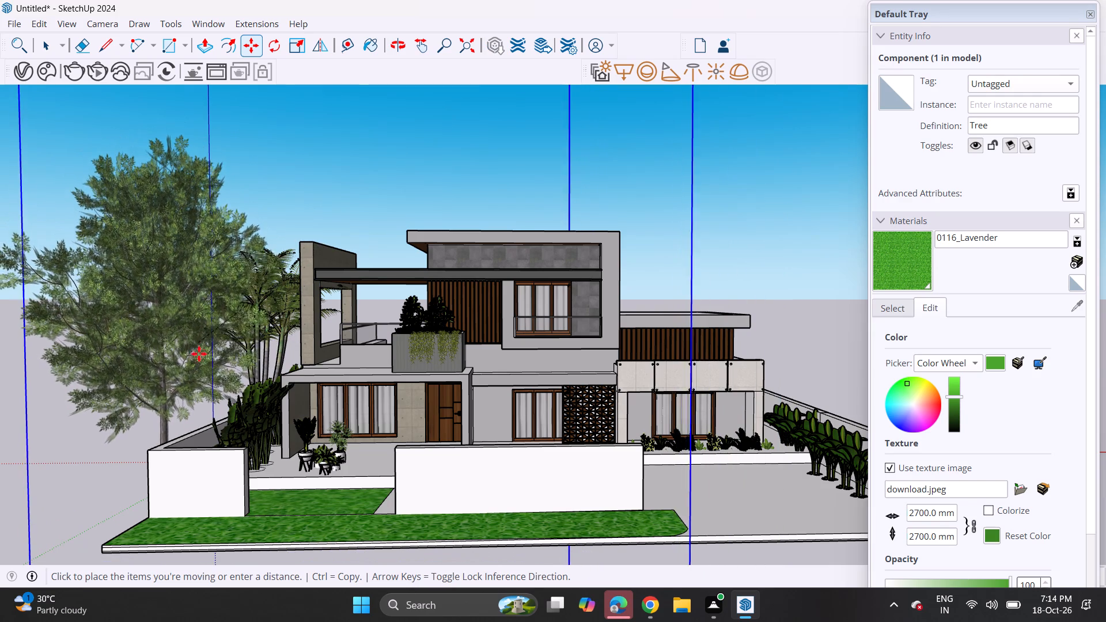
pyautogui.click(186, 364)
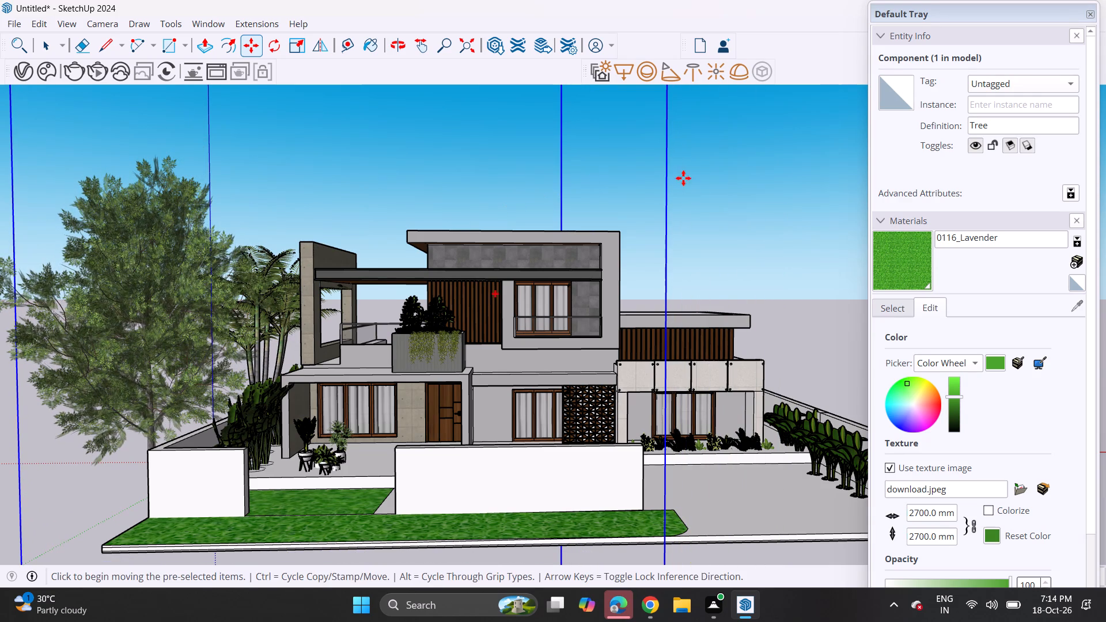
pyautogui.press('space')
pyautogui.click(703, 182)
# Examine the new tree and palm beside the villa's front elevation from several angles.
pyautogui.scroll(-4, 532, 303)
pyautogui.moveTo(501, 370); pyautogui.dragTo(493, 407, button='middle')
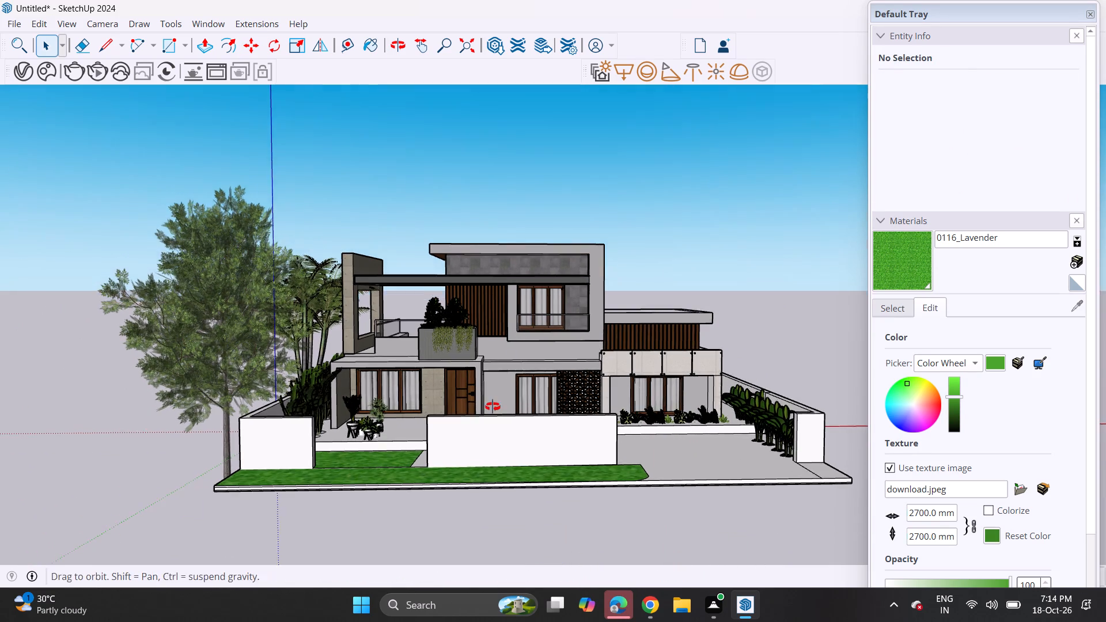
pyautogui.moveTo(493, 407); pyautogui.dragTo(490, 417, button='middle')
pyautogui.moveTo(494, 451); pyautogui.dragTo(492, 415, button='middle')
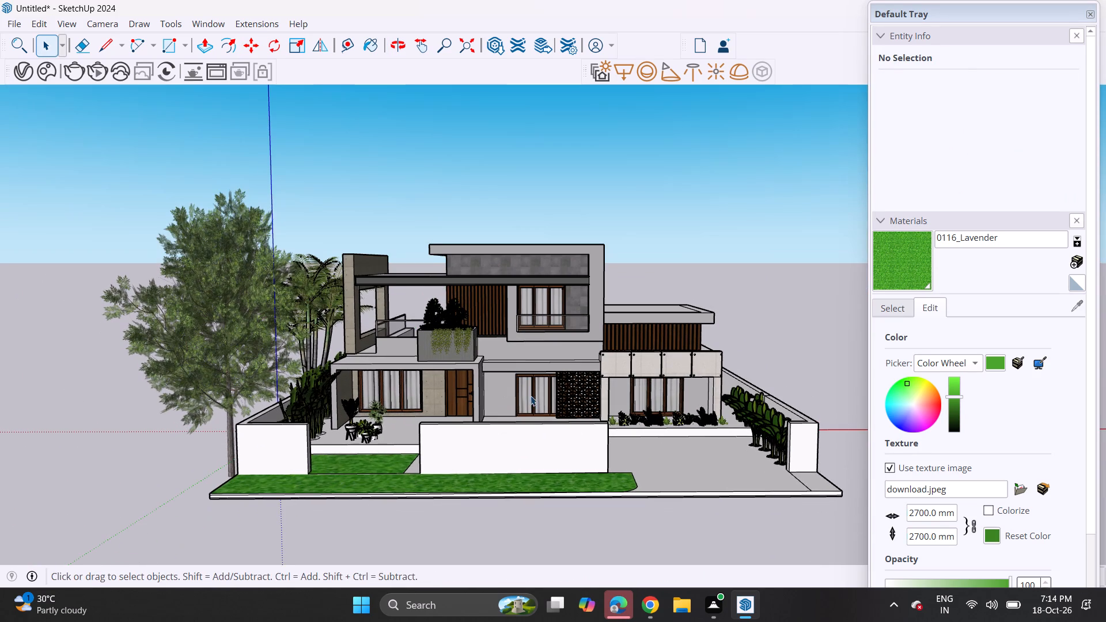
pyautogui.moveTo(531, 392); pyautogui.dragTo(548, 447, button='middle')
pyautogui.moveTo(556, 452); pyautogui.dragTo(559, 396, button='middle')
pyautogui.scroll(1, 556, 427)
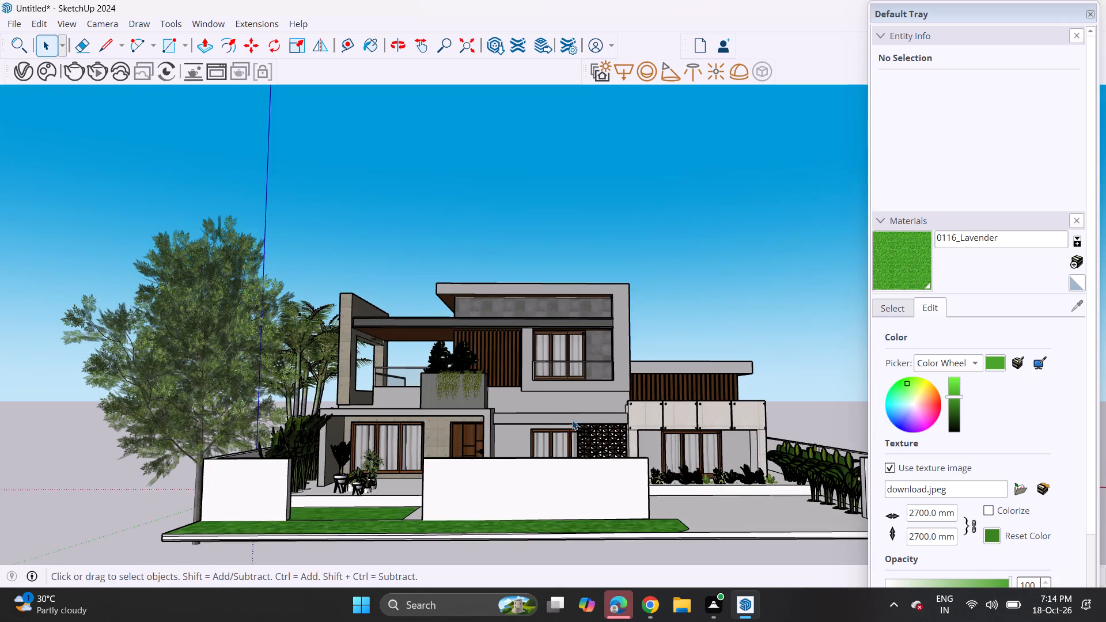
pyautogui.moveTo(571, 420); pyautogui.dragTo(544, 415, button='middle')
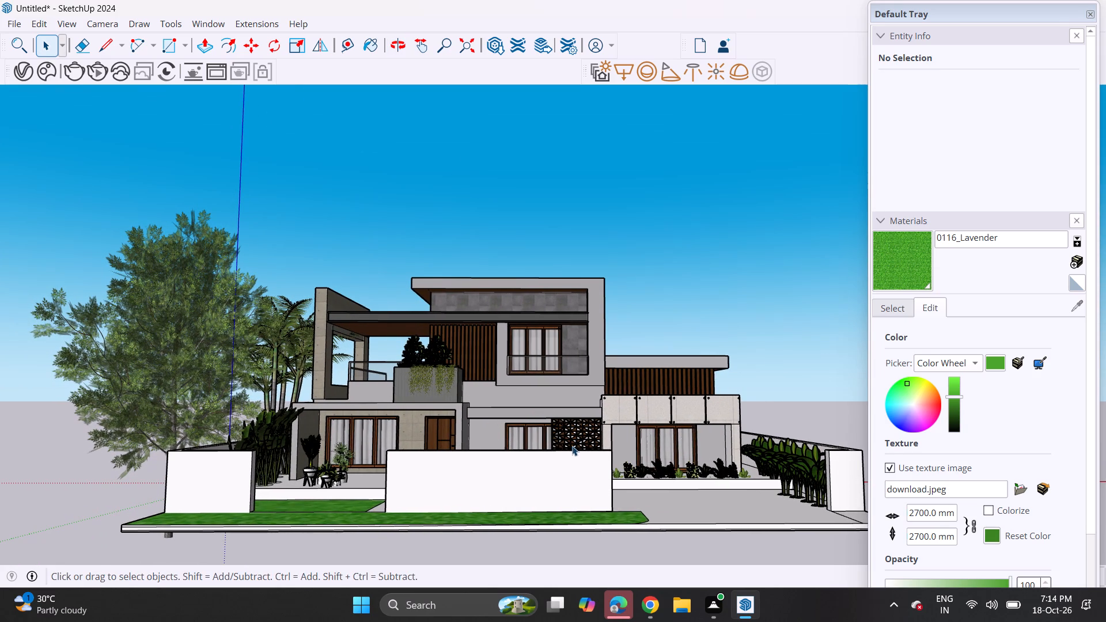
# Import the Floor+plant component from the Downloads folder and place it by the side boundary wall, near the existing hedge plants.
pyautogui.click(22, 22)
pyautogui.click(17, 21)
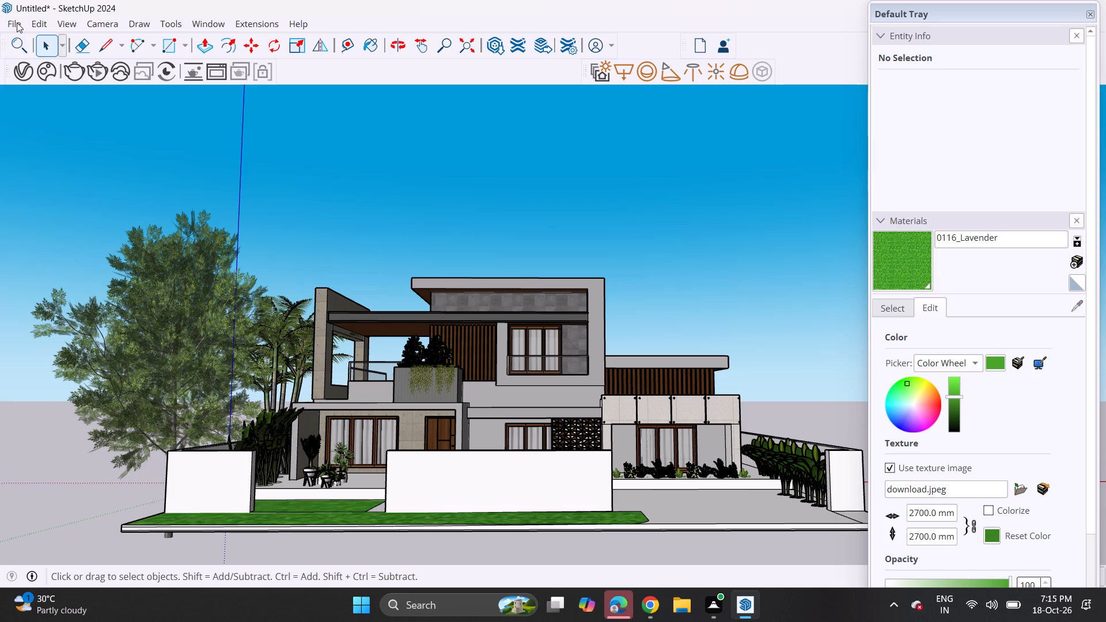
pyautogui.click(17, 22)
pyautogui.click(65, 234)
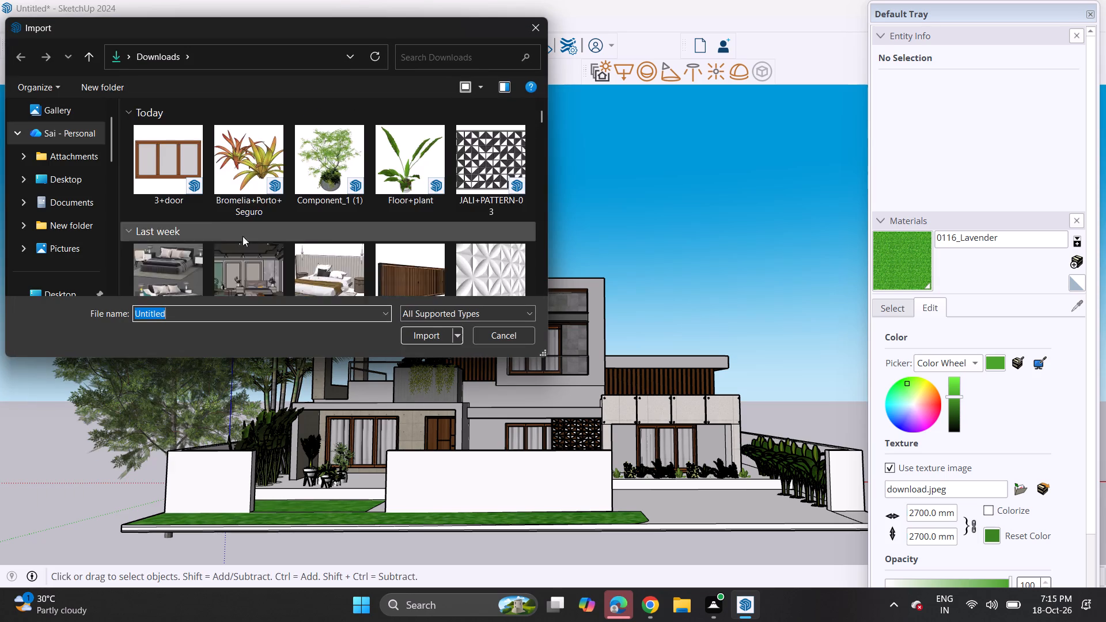
pyautogui.scroll(-4, 273, 217)
pyautogui.scroll(2, 351, 206)
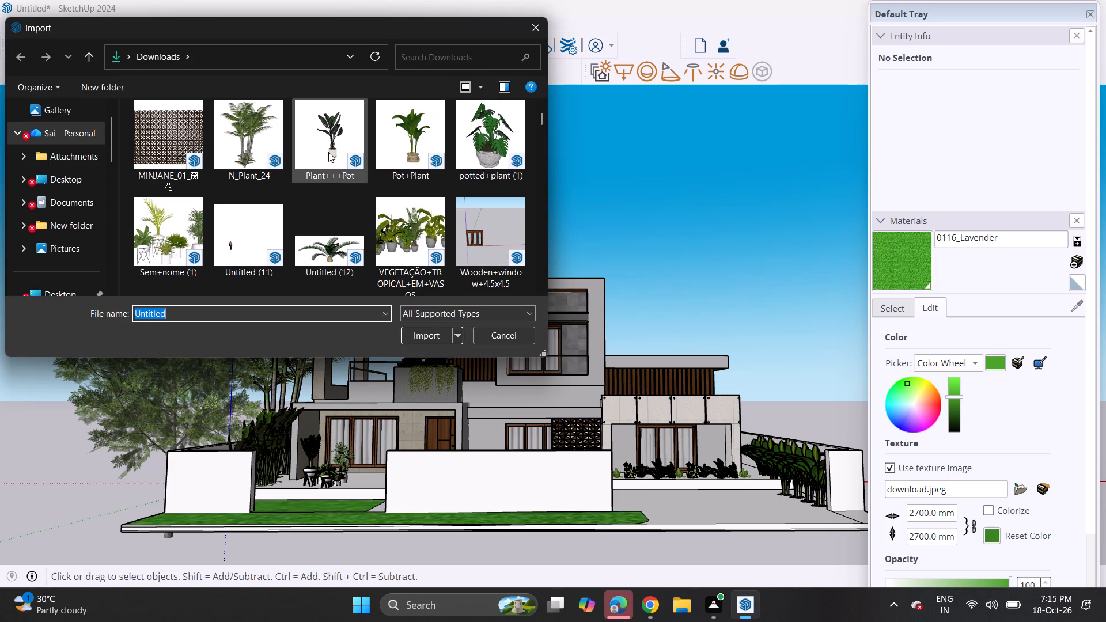
pyautogui.click(328, 152)
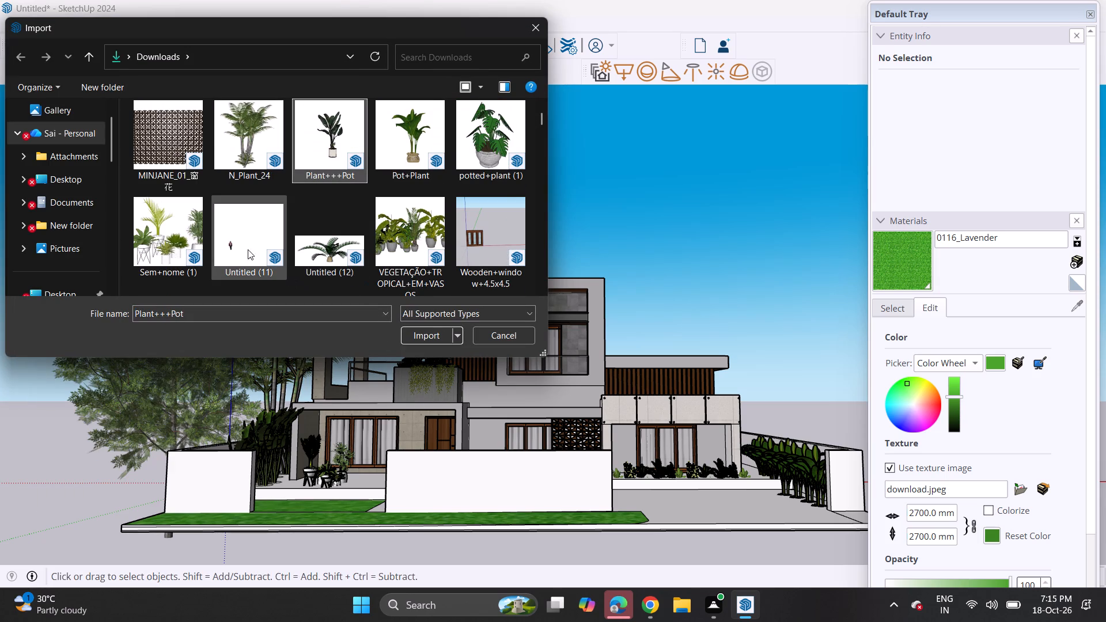
pyautogui.scroll(-7, 404, 217)
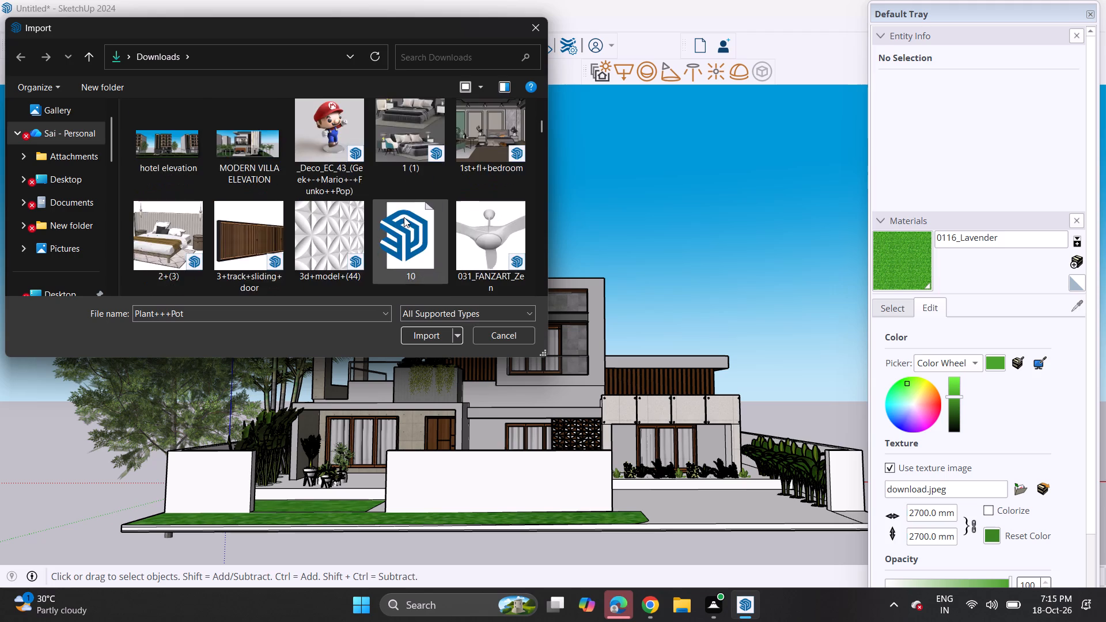
pyautogui.scroll(-10, 404, 217)
pyautogui.scroll(3, 413, 218)
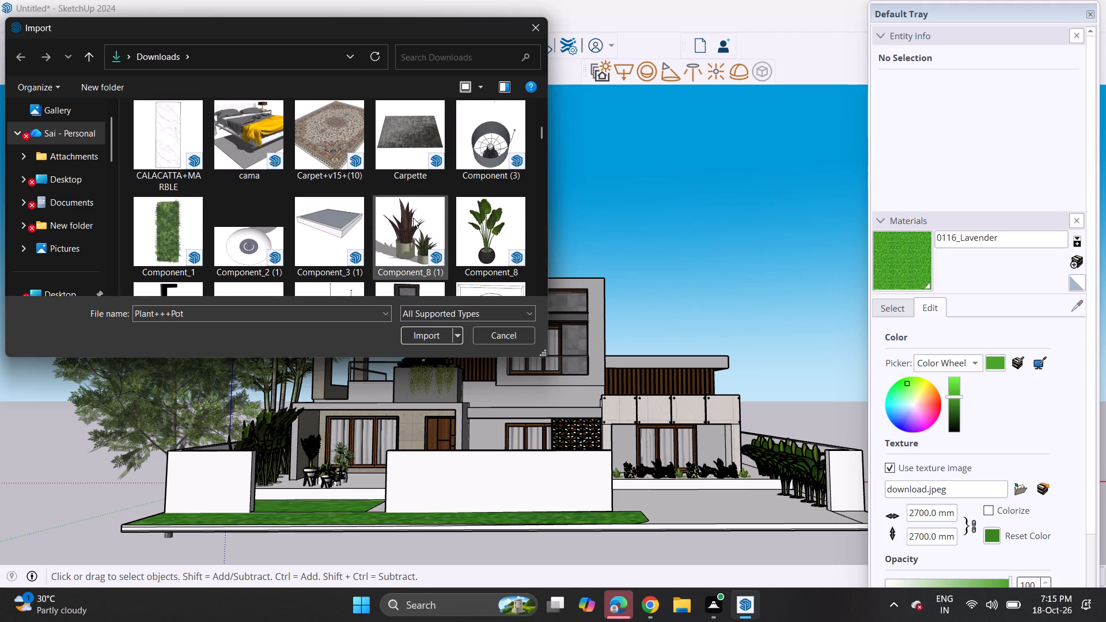
pyautogui.scroll(8, 471, 222)
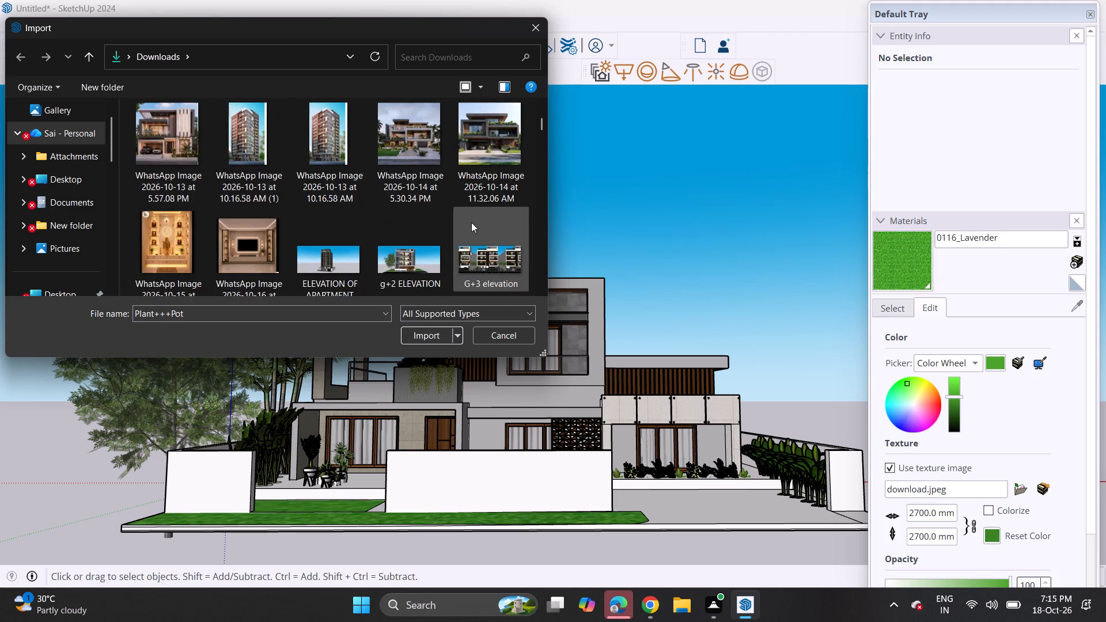
pyautogui.scroll(5, 470, 222)
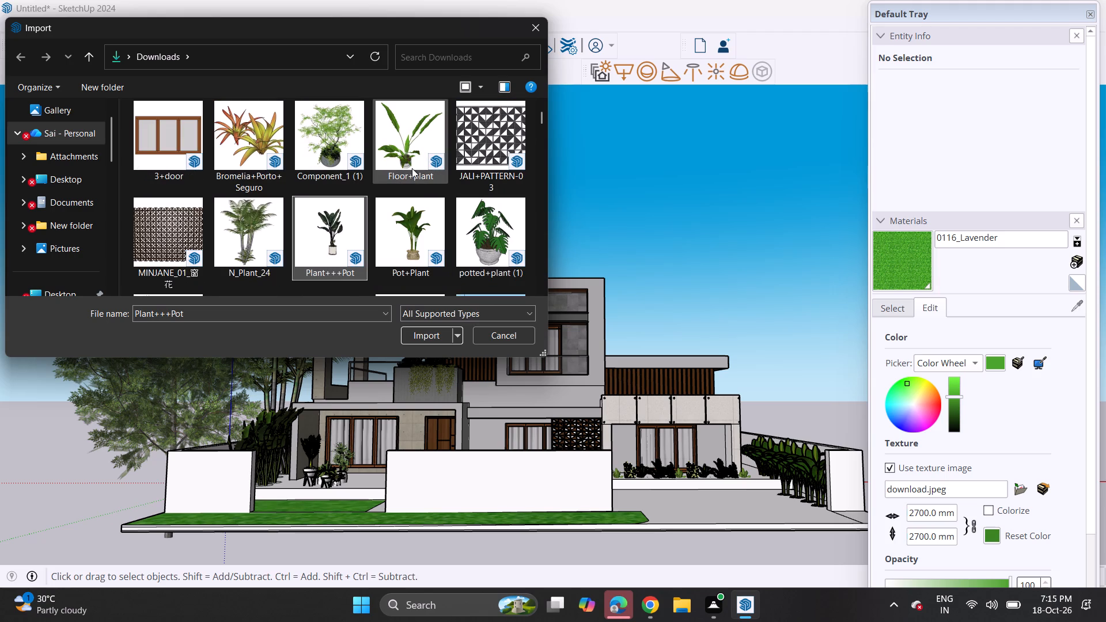
pyautogui.click(411, 164)
pyautogui.click(422, 334)
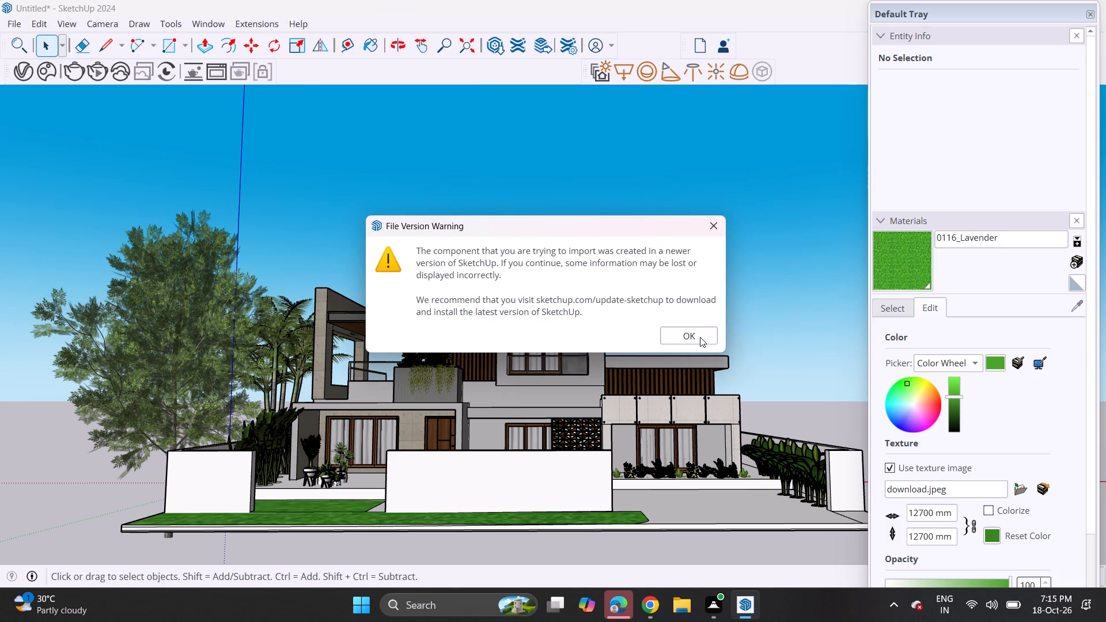
pyautogui.click(700, 337)
pyautogui.moveTo(727, 369); pyautogui.dragTo(611, 439, button='middle')
pyautogui.scroll(3, 825, 469)
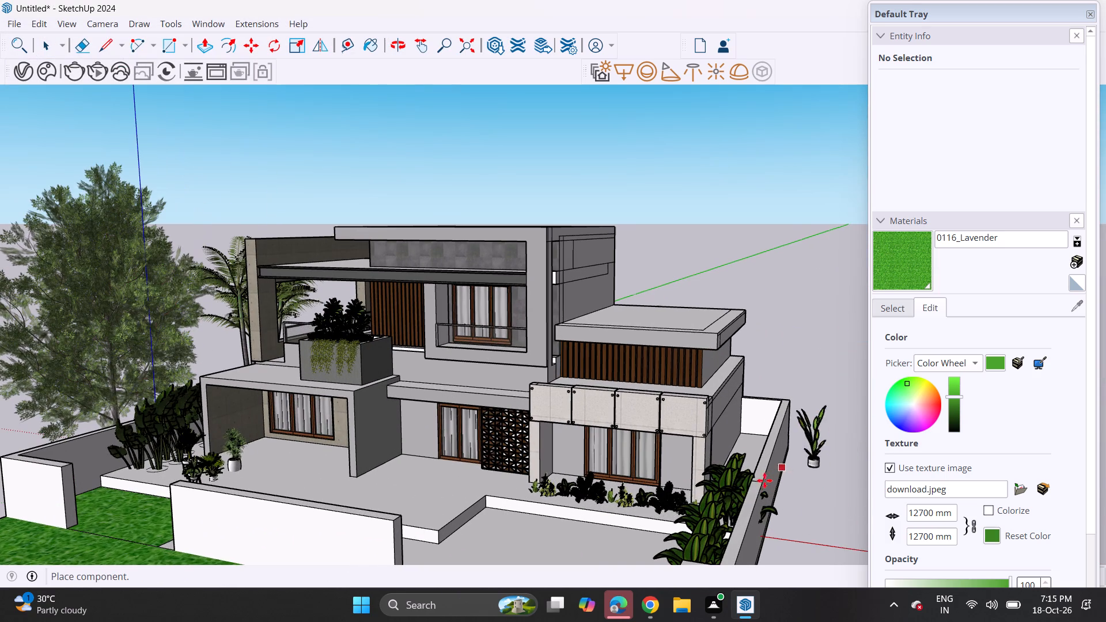
pyautogui.click(739, 491)
# Scale the floor plant up uniformly until it rises well above the boundary hedge, to about the side wing's roof height.
pyautogui.moveTo(809, 468); pyautogui.dragTo(818, 463, button='middle')
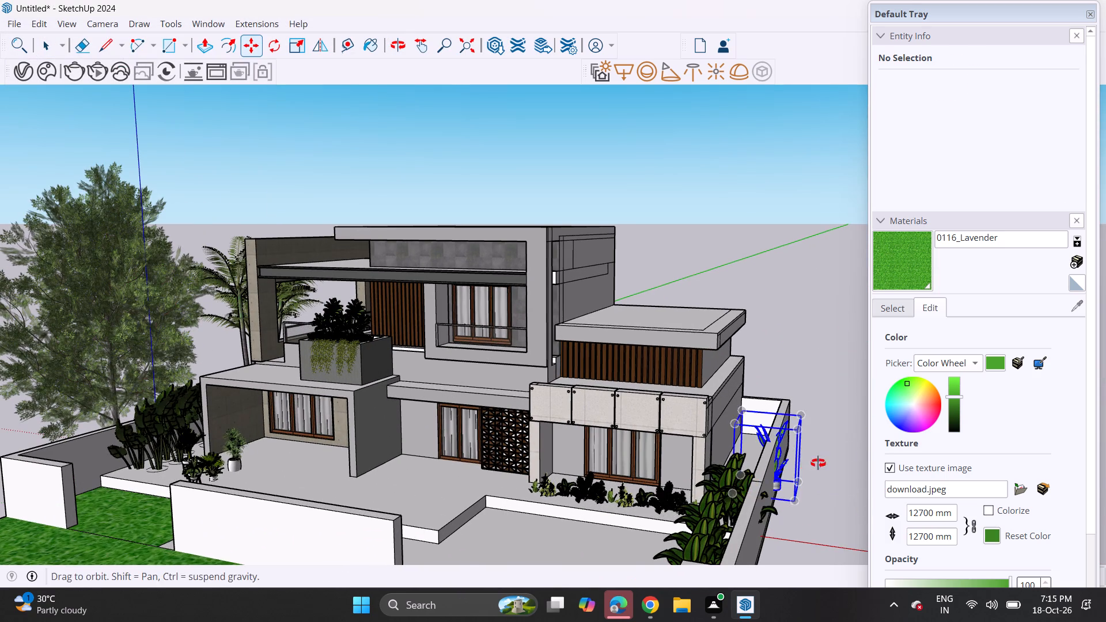
pyautogui.moveTo(818, 463); pyautogui.dragTo(906, 438, button='middle')
pyautogui.click(300, 54)
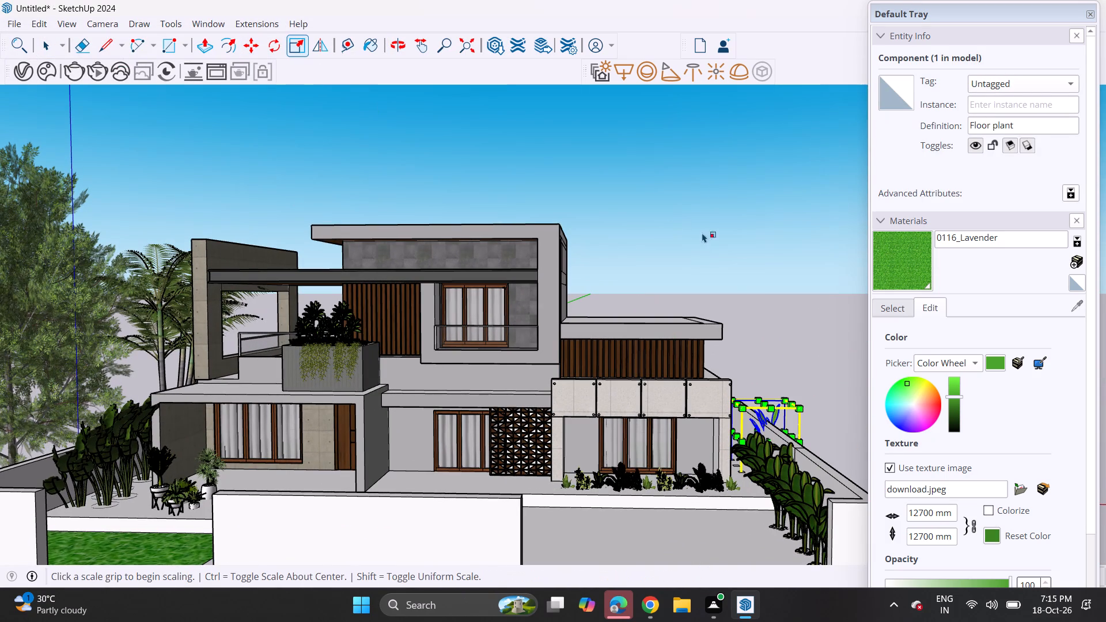
pyautogui.click(805, 411)
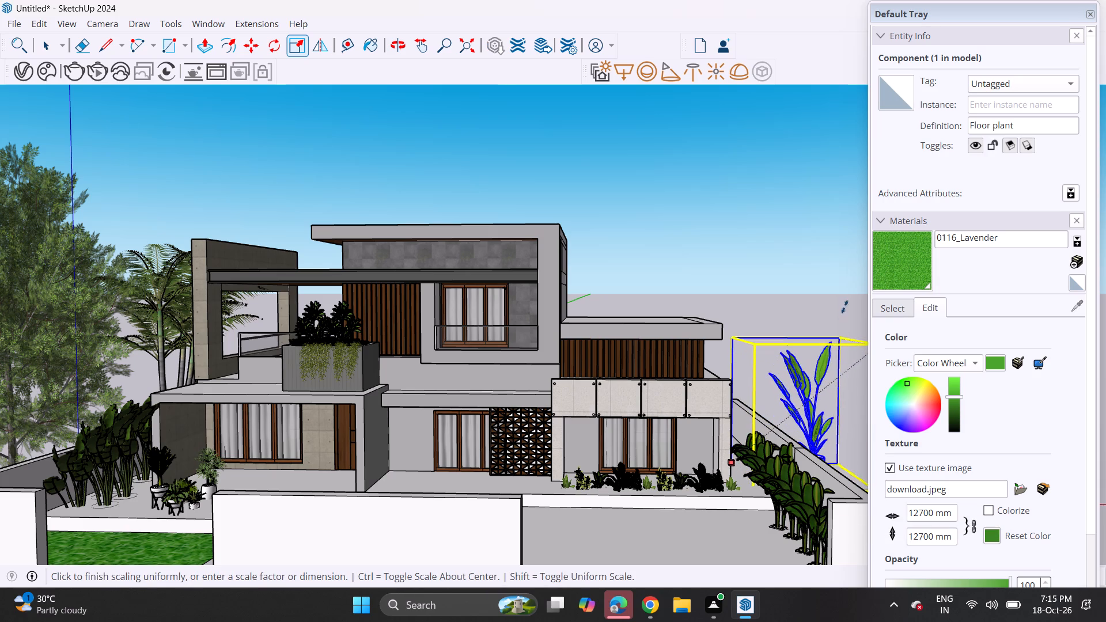
pyautogui.click(855, 283)
# Move the enlarged floor plant closer to the villa so it stands behind the boundary hedge beside the single-storey wing.
pyautogui.click(252, 42)
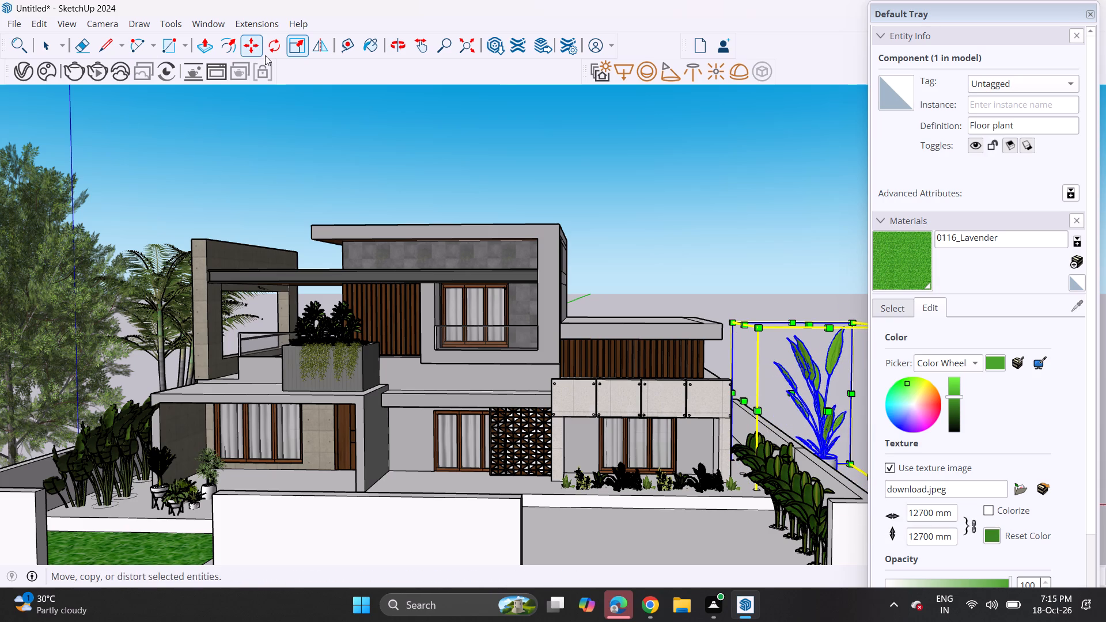
pyautogui.moveTo(826, 433); pyautogui.dragTo(821, 428)
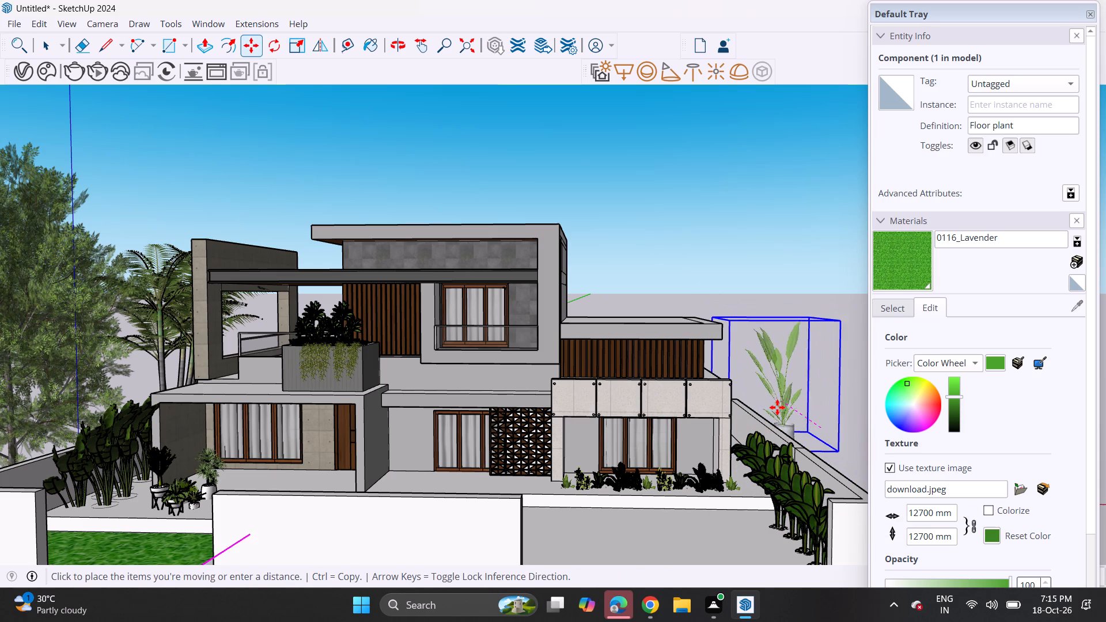
pyautogui.click(777, 407)
pyautogui.moveTo(811, 406); pyautogui.dragTo(823, 354, button='middle')
pyautogui.press('space')
pyautogui.click(752, 262)
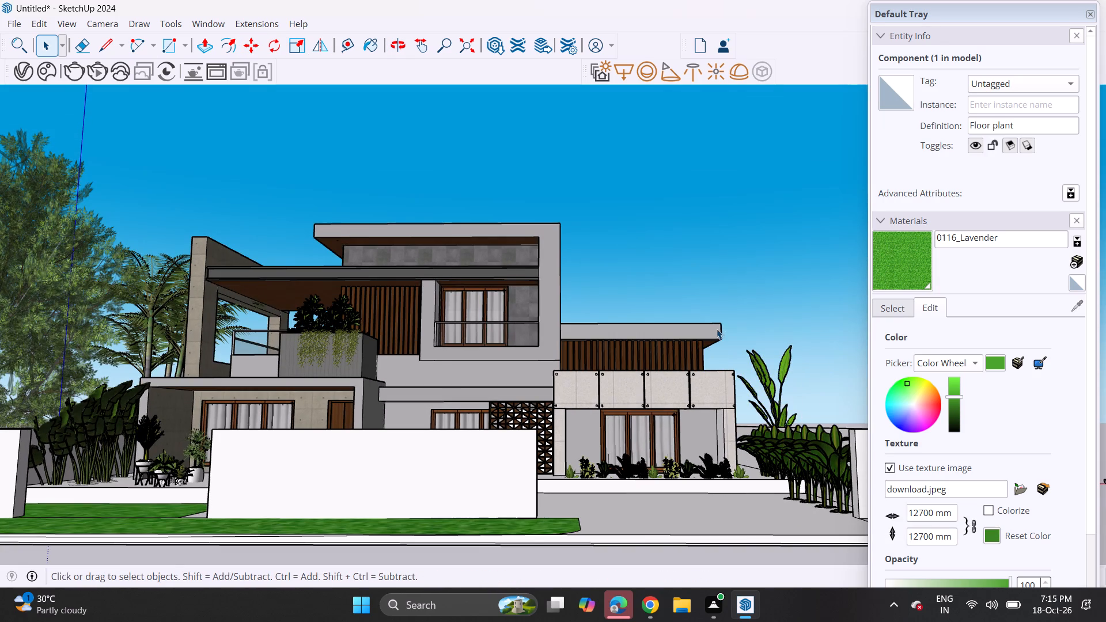
# Paint the side wing's roof fascia, the wall band below the upper window frame, the balcony parapet and the porch frame with 0128_White.
pyautogui.scroll(-2, 717, 332)
pyautogui.keyDown('shift'); pyautogui.moveTo(677, 366); pyautogui.dragTo(770, 397, button='middle'); pyautogui.keyUp('shift')
pyautogui.scroll(-2, 774, 391)
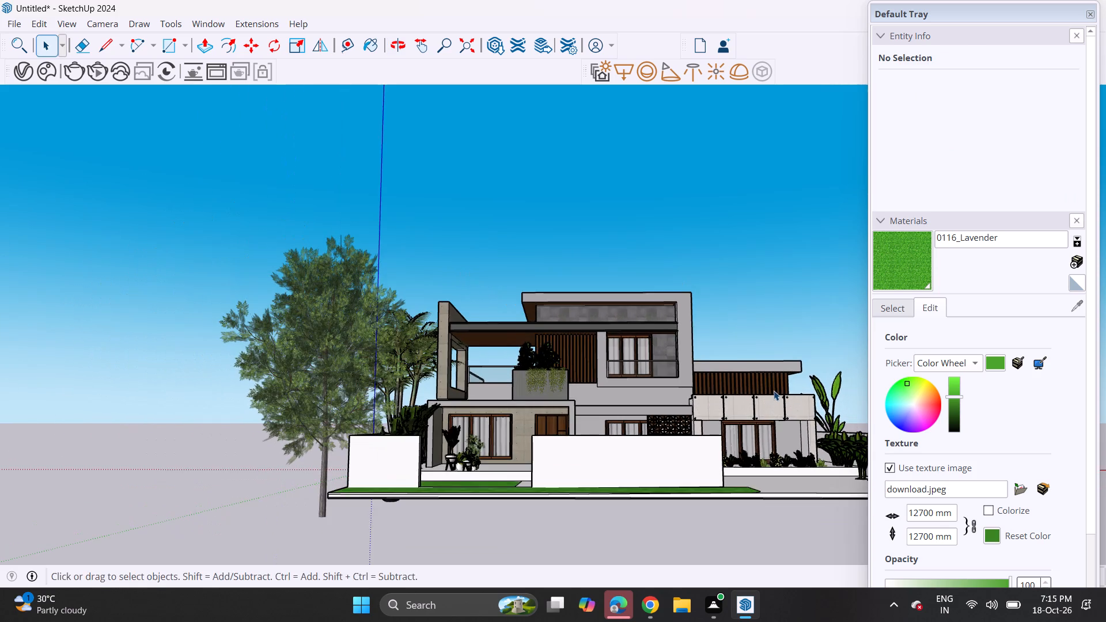
pyautogui.keyDown('shift'); pyautogui.moveTo(772, 390); pyautogui.dragTo(786, 400, button='middle'); pyautogui.keyUp('shift')
pyautogui.middleClick(783, 398)
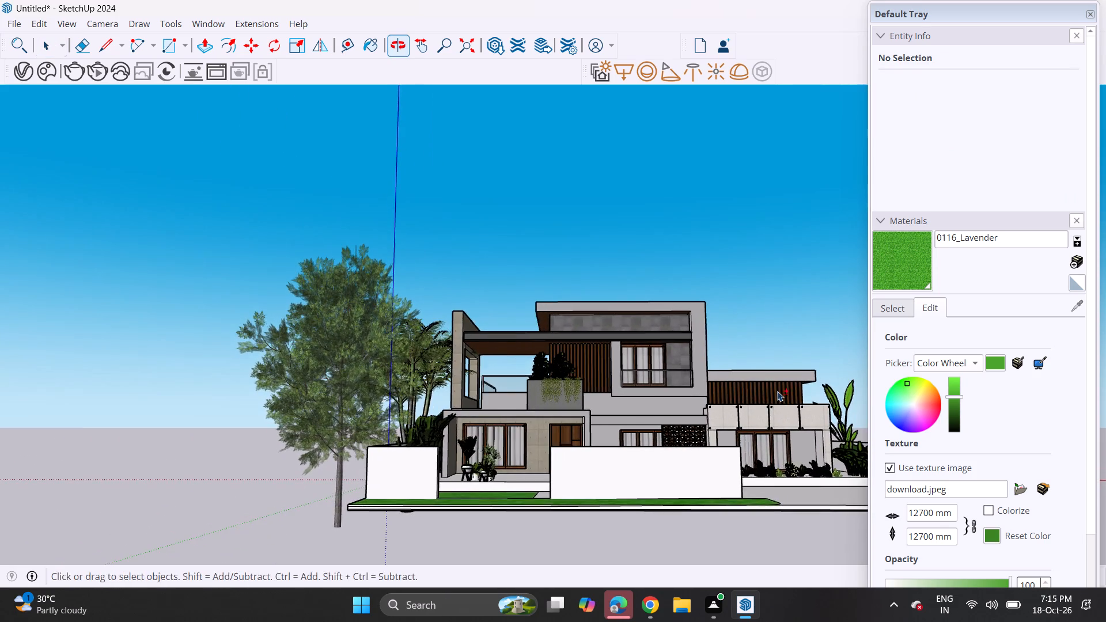
pyautogui.keyDown('shift'); pyautogui.moveTo(768, 394); pyautogui.dragTo(691, 403, button='middle'); pyautogui.keyUp('shift')
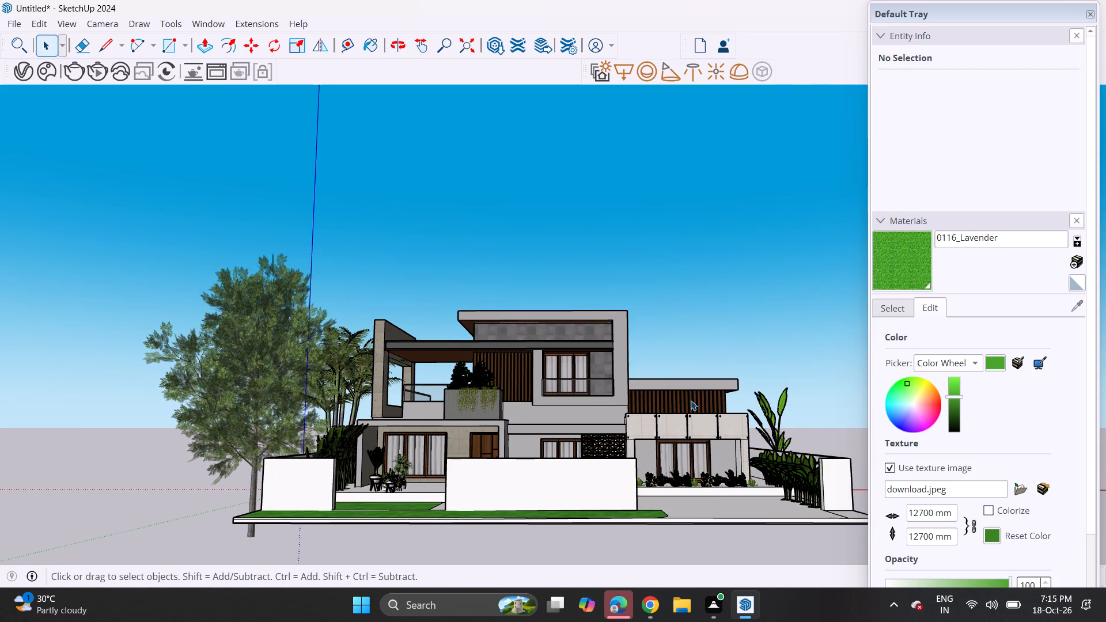
pyautogui.click(885, 301)
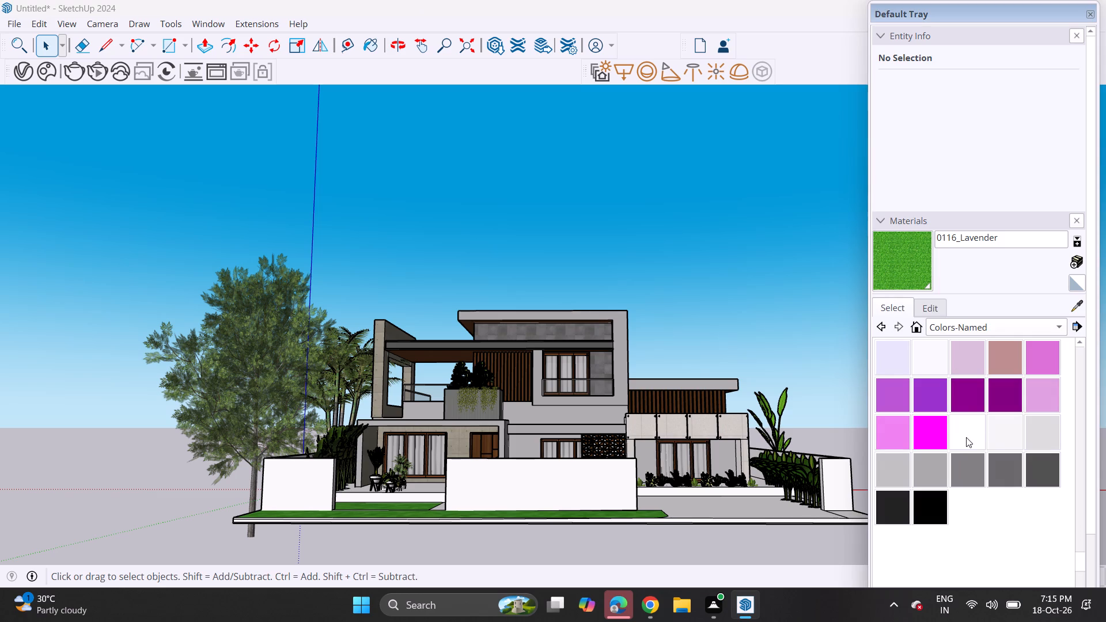
pyautogui.click(966, 437)
pyautogui.click(644, 384)
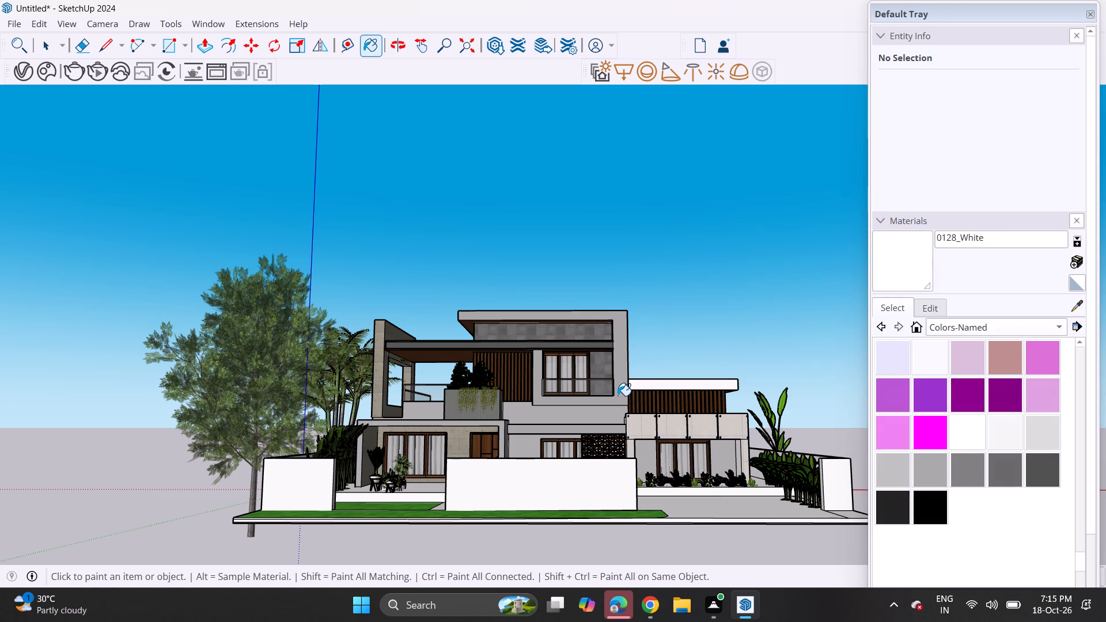
pyautogui.click(599, 418)
pyautogui.click(431, 411)
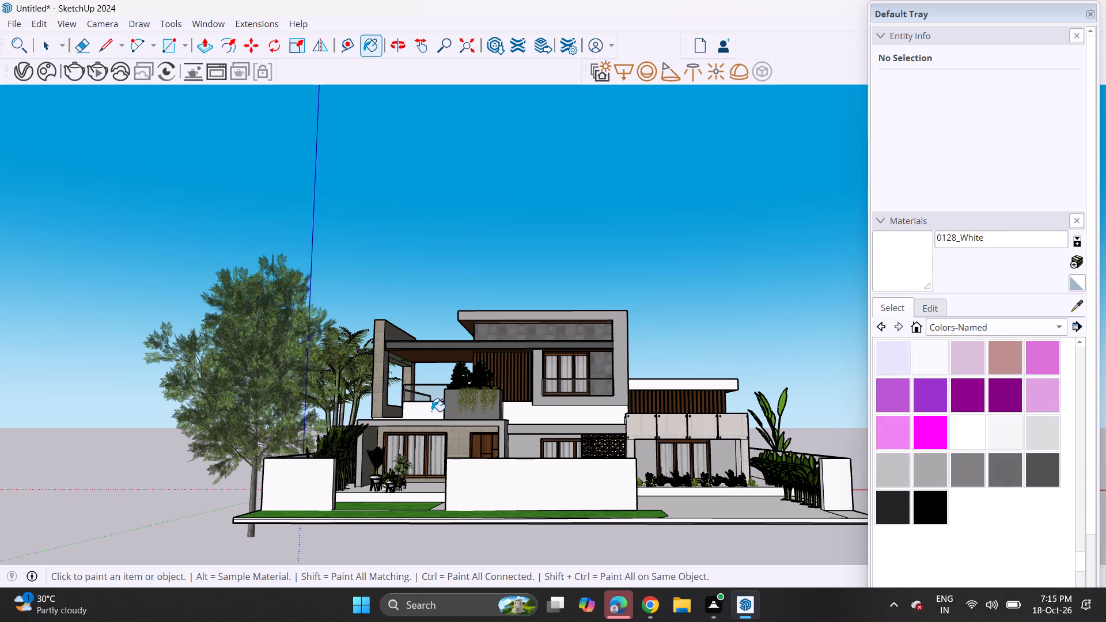
pyautogui.click(501, 443)
# Paint the ground-floor wall faces around the jali window and the side wing's window with 0128_White.
pyautogui.click(516, 427)
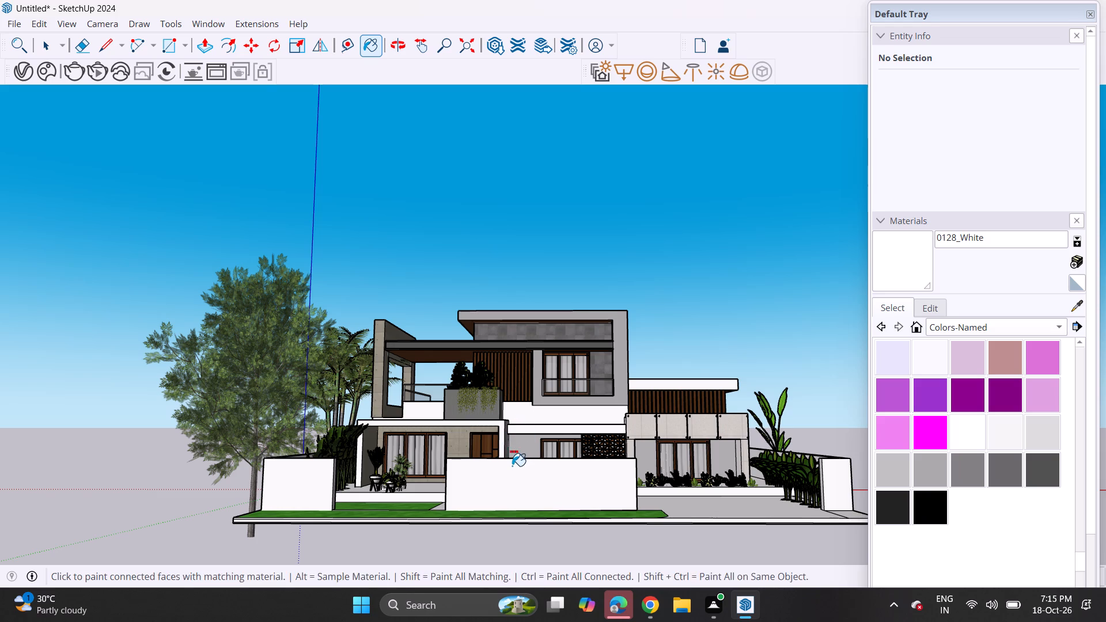
pyautogui.hotkey('ctrl', 'z')
pyautogui.click(516, 449)
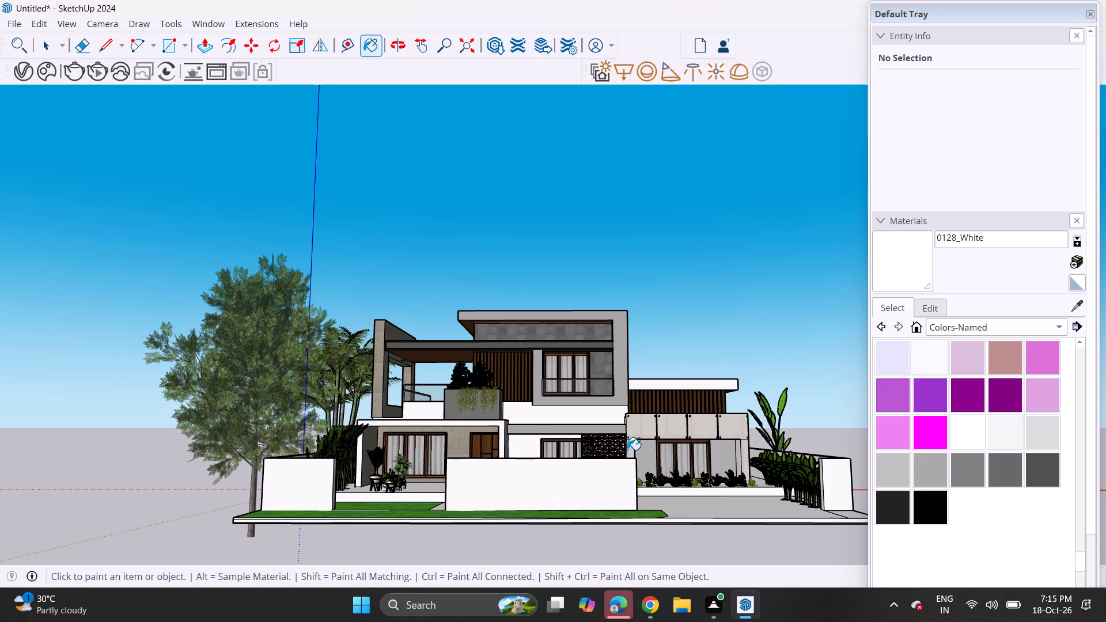
pyautogui.moveTo(638, 453); pyautogui.dragTo(645, 456)
pyautogui.click(722, 463)
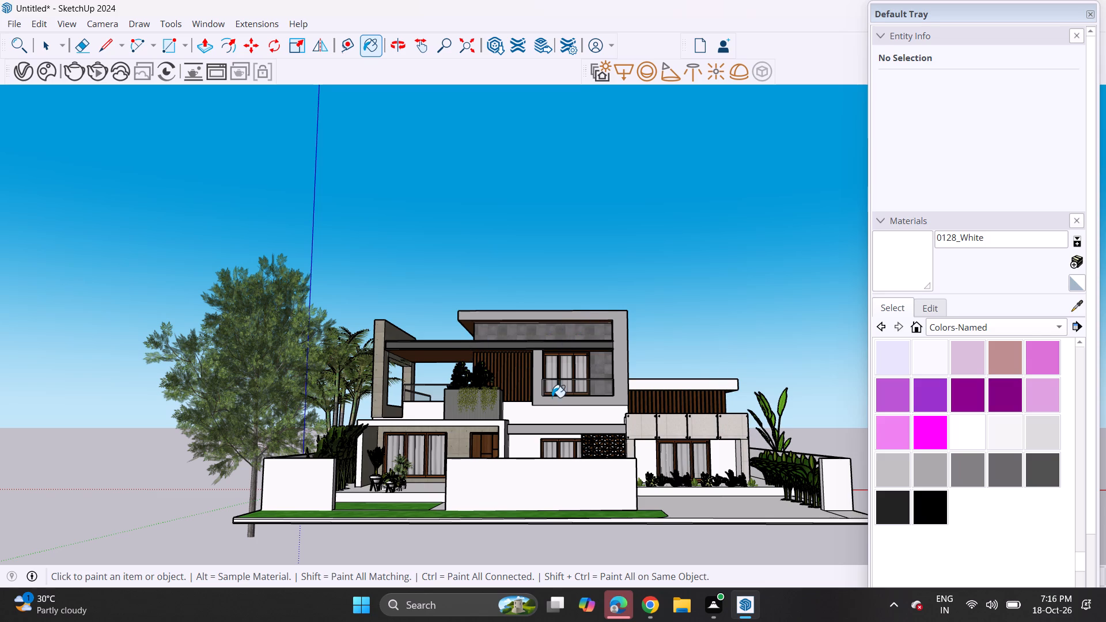
# Paint the projecting frame around the upper-floor window and roof with 0129_WhiteSmoke.
pyautogui.click(1003, 436)
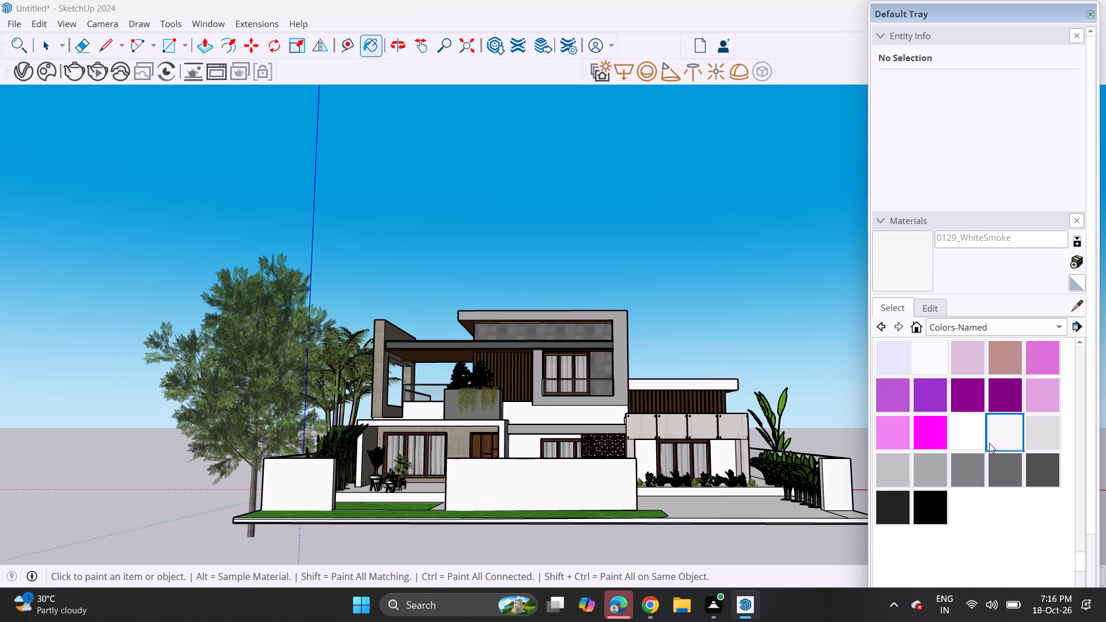
pyautogui.click(620, 367)
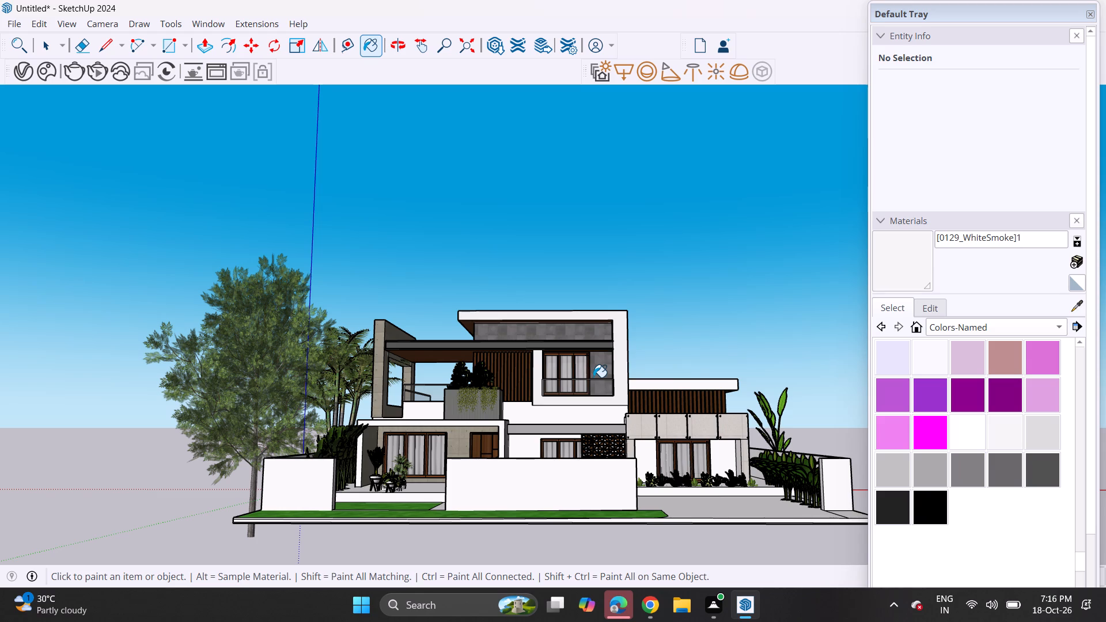
# Paint the front boundary wall segments with 0132_LightGray.
pyautogui.click(900, 471)
pyautogui.click(923, 473)
pyautogui.click(489, 487)
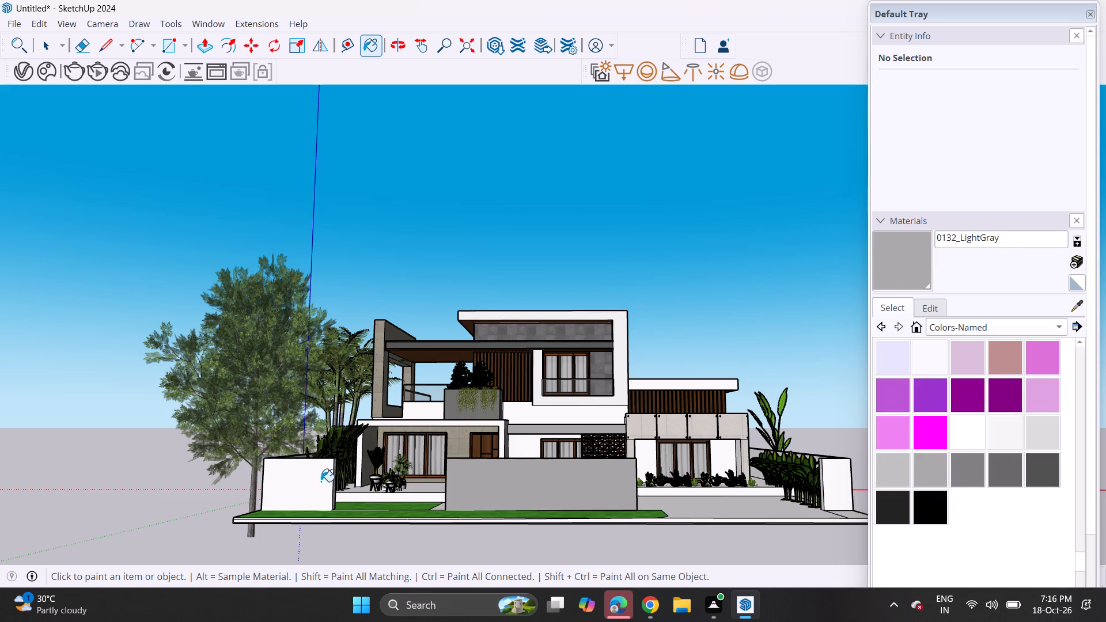
pyautogui.click(318, 480)
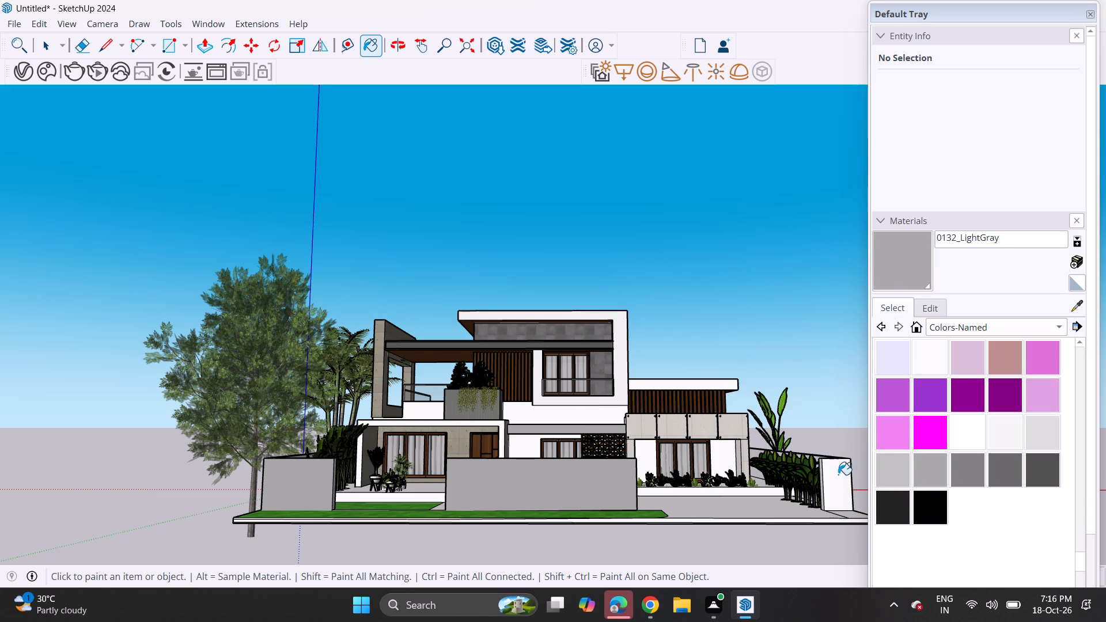
pyautogui.click(825, 484)
pyautogui.click(754, 452)
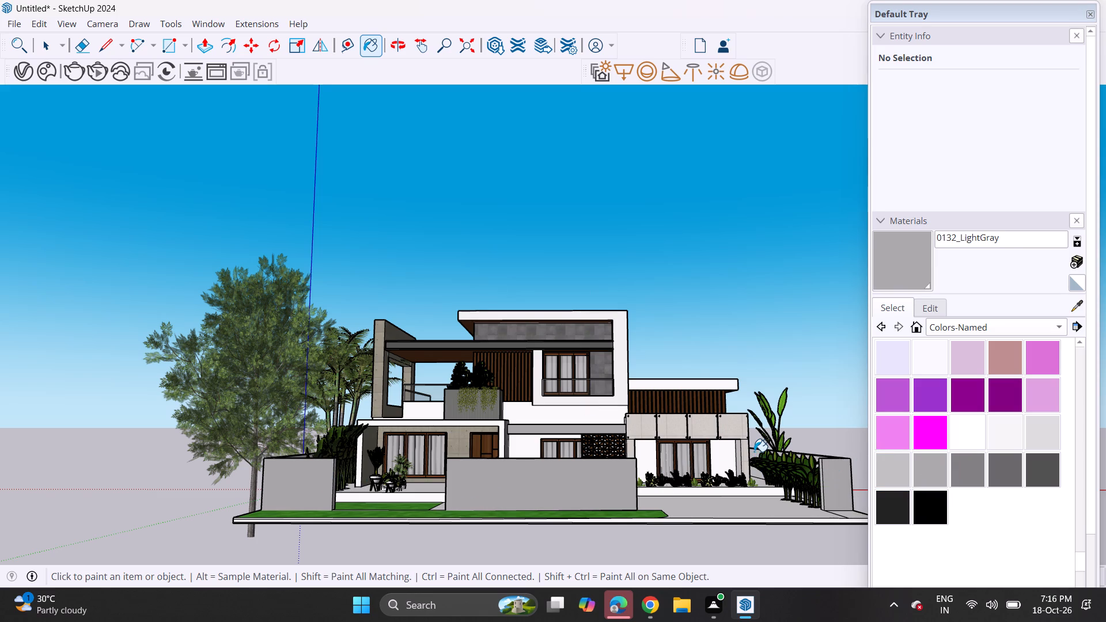
# Copy the vertical end edge of the central front boundary wall toward its opposite end, dividing the copy distance into 3.
pyautogui.scroll(3, 424, 495)
pyautogui.scroll(3, 507, 476)
pyautogui.press('space')
pyautogui.scroll(4, 483, 500)
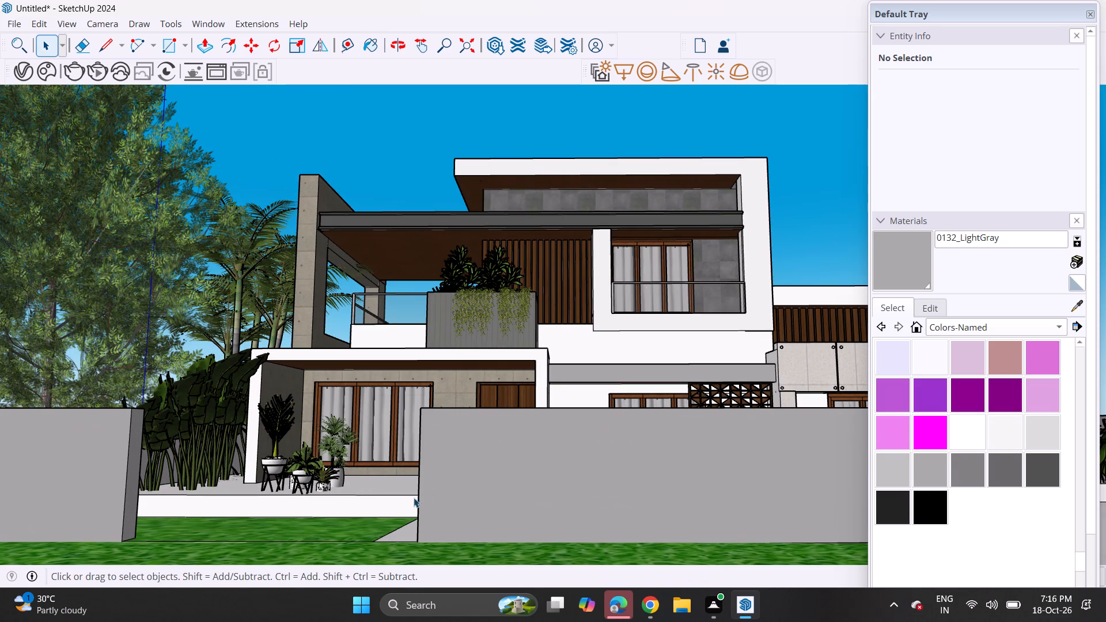
pyautogui.click(418, 488)
pyautogui.scroll(-3, 419, 488)
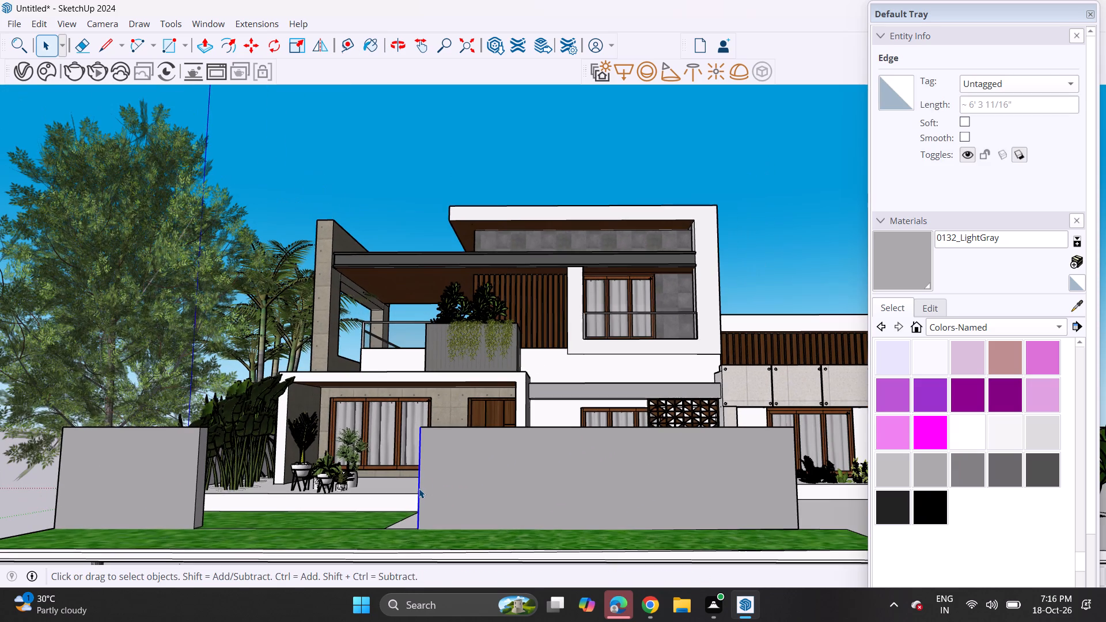
pyautogui.press('m')
pyautogui.click(420, 426)
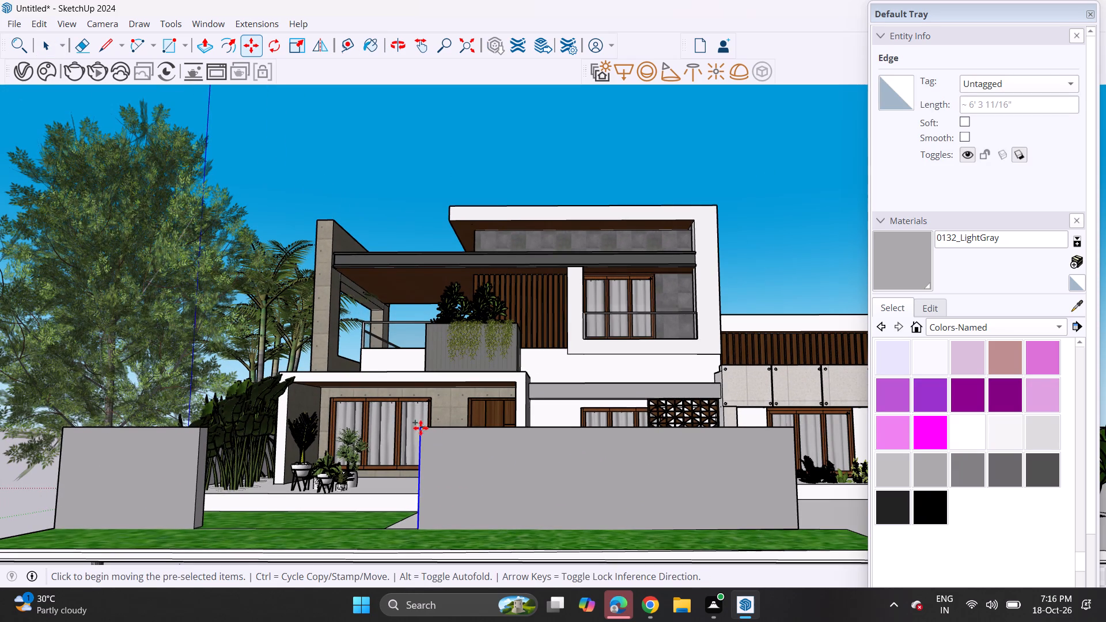
pyautogui.click(791, 423)
pyautogui.press('/')
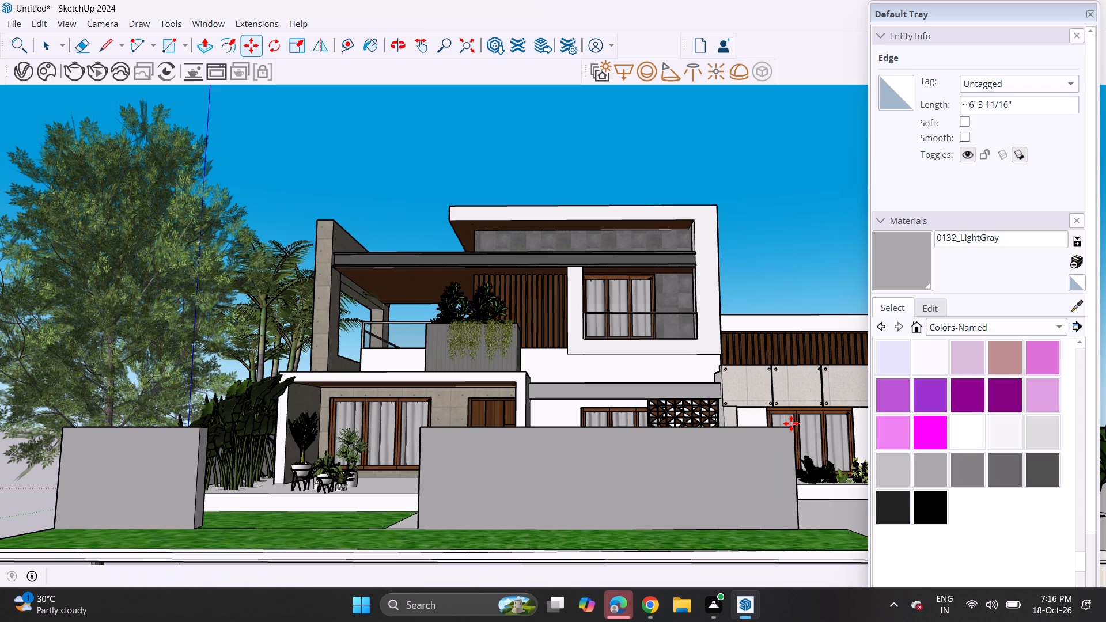
pyautogui.press('3')
pyautogui.press('Return')
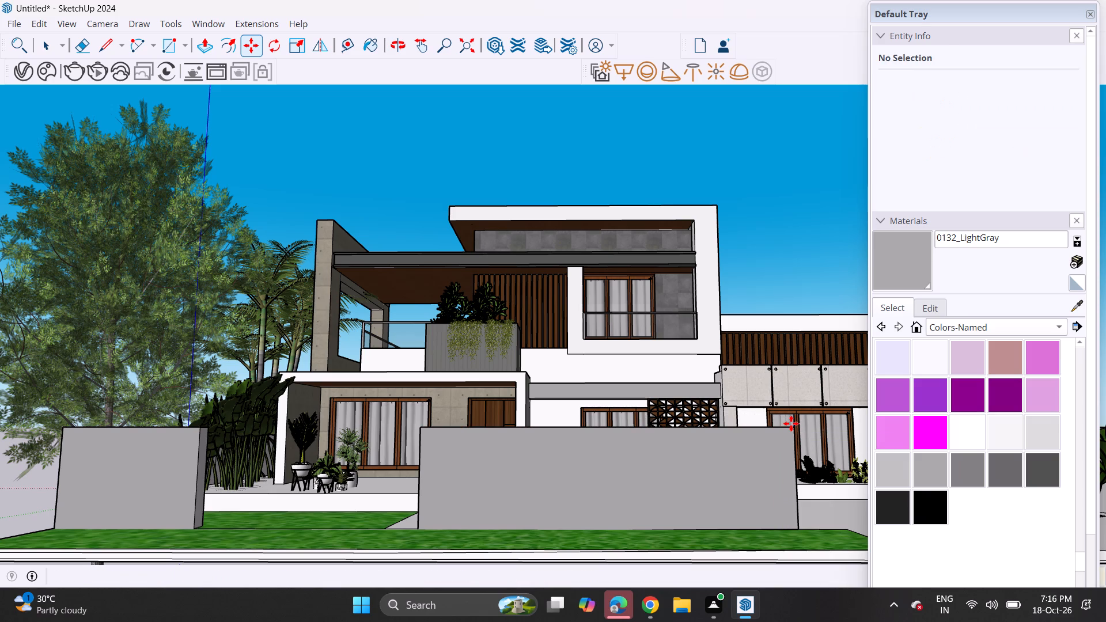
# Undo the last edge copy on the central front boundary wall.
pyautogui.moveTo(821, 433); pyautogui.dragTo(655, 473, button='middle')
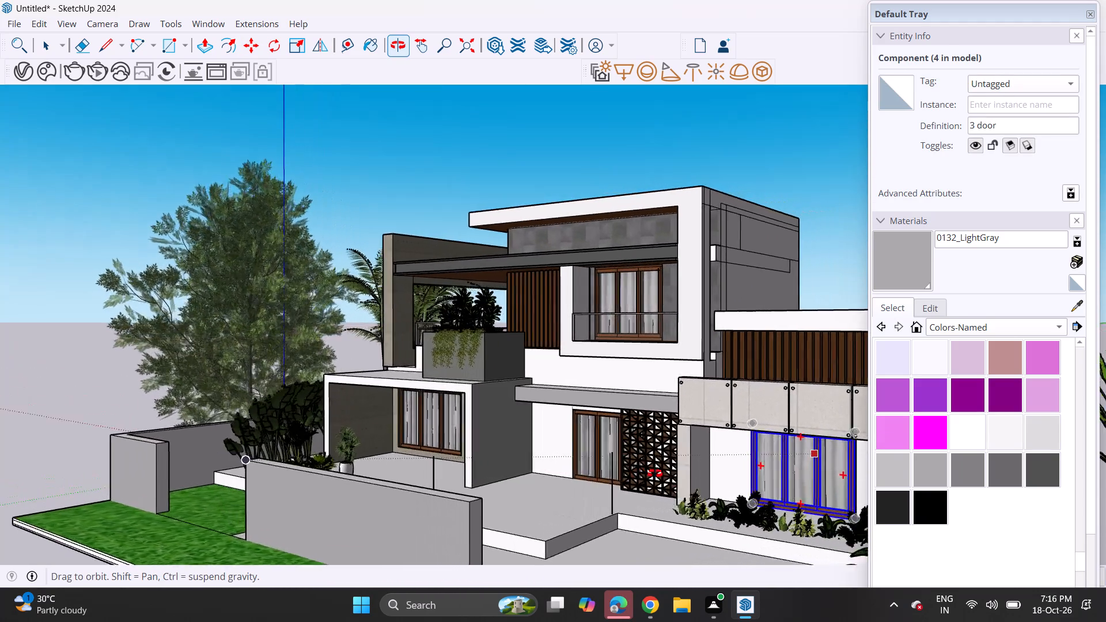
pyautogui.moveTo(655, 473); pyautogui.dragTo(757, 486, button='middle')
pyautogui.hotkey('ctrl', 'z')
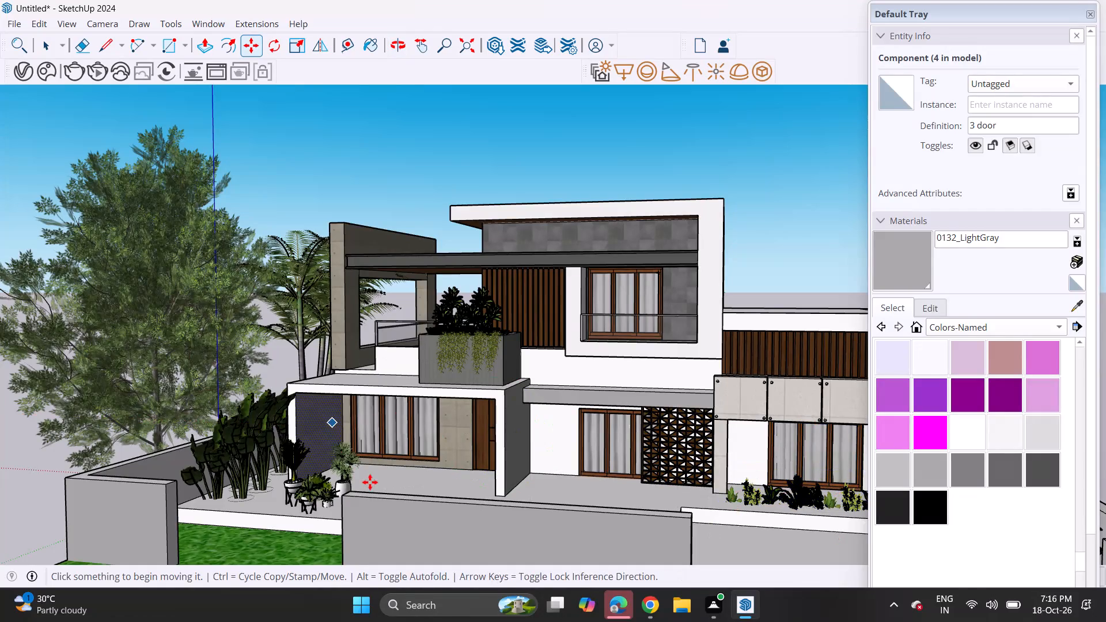
# Copy the central front boundary wall's vertical end edge to its opposite top corner, dividing the copy distance into 3 equal panels.
pyautogui.press('space')
pyautogui.click(344, 526)
pyautogui.moveTo(350, 525); pyautogui.dragTo(355, 418, button='middle')
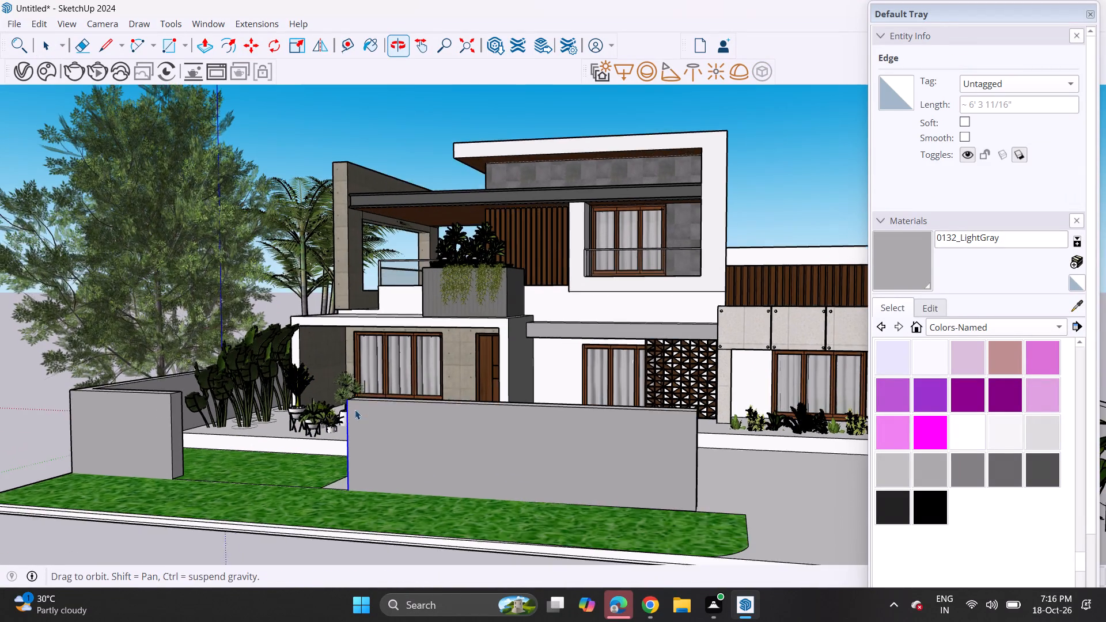
pyautogui.scroll(6, 361, 420)
pyautogui.press('m')
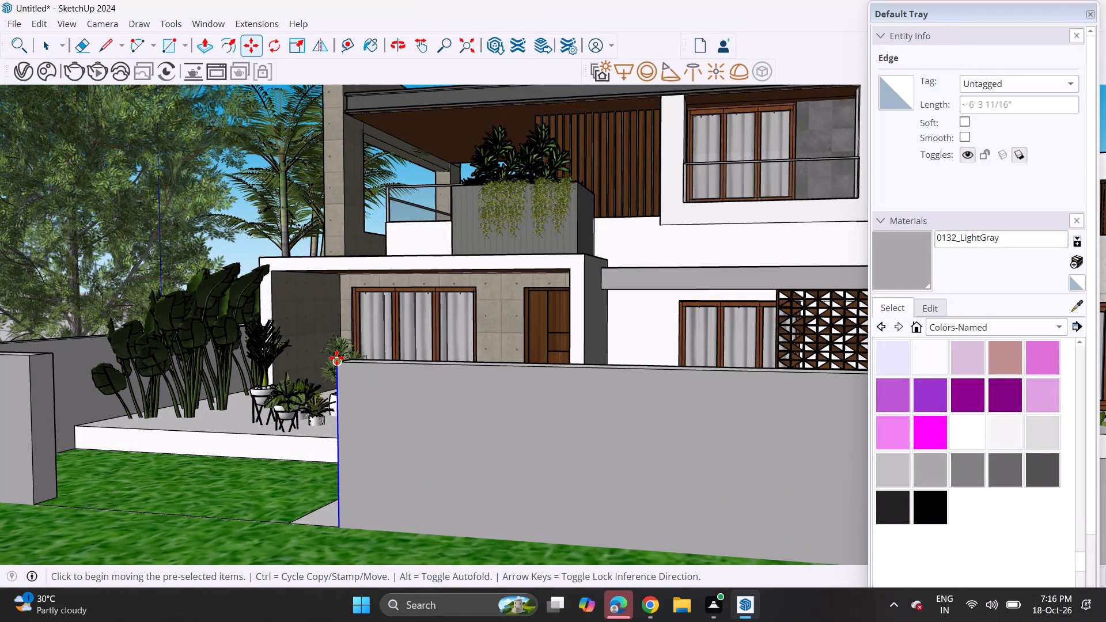
pyautogui.click(336, 358)
pyautogui.keyDown('shift'); pyautogui.moveTo(457, 377); pyautogui.dragTo(277, 363, button='middle'); pyautogui.keyUp('shift')
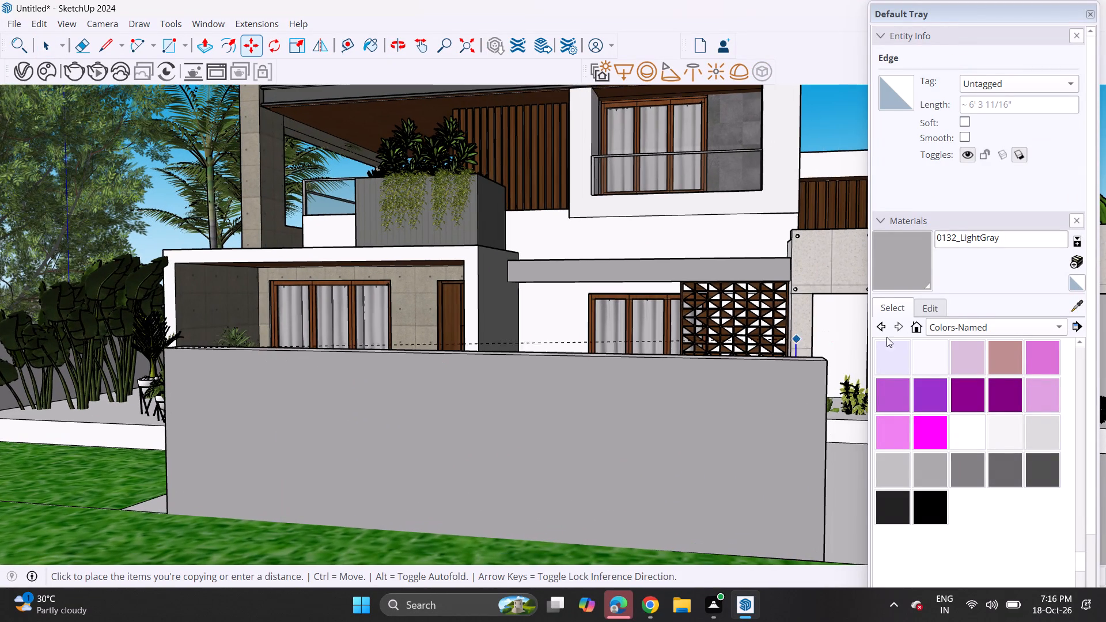
pyautogui.click(827, 362)
pyautogui.press('/')
pyautogui.press('3')
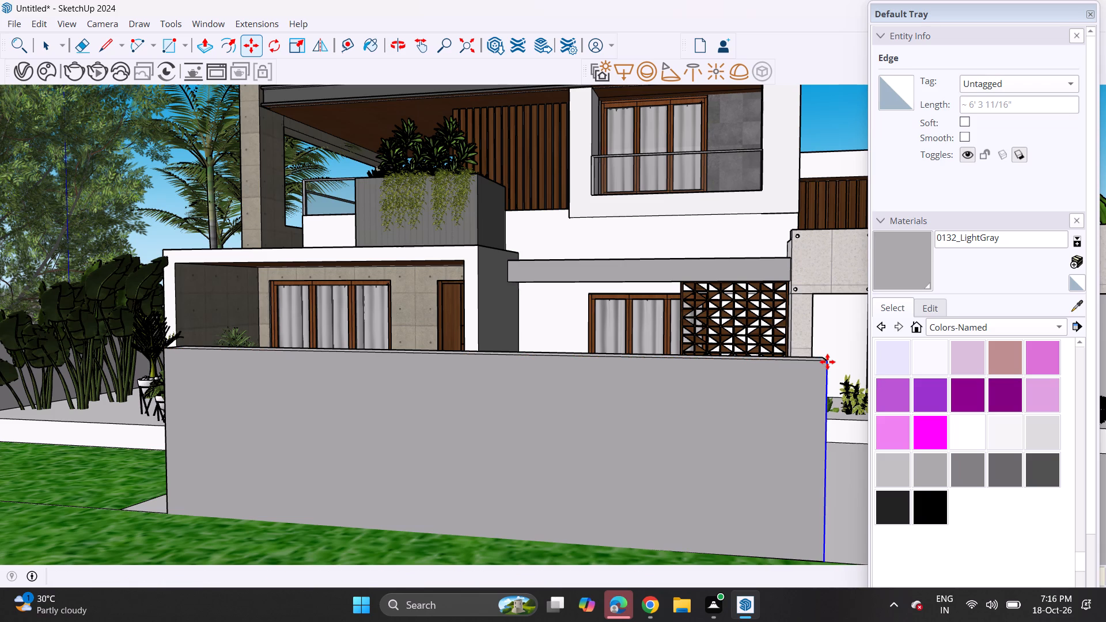
pyautogui.press('Return')
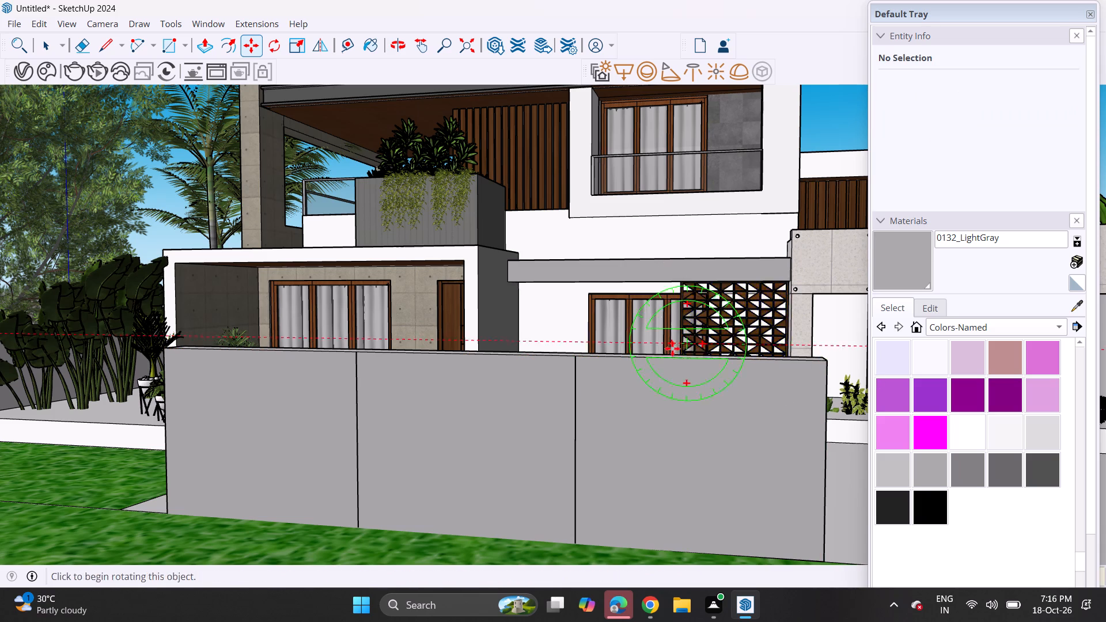
# Draw a circle about 1 7/8" in radius near the outer top corner of the central front boundary wall's first panel.
pyautogui.scroll(-4, 672, 348)
pyautogui.moveTo(529, 387); pyautogui.dragTo(592, 395, button='middle')
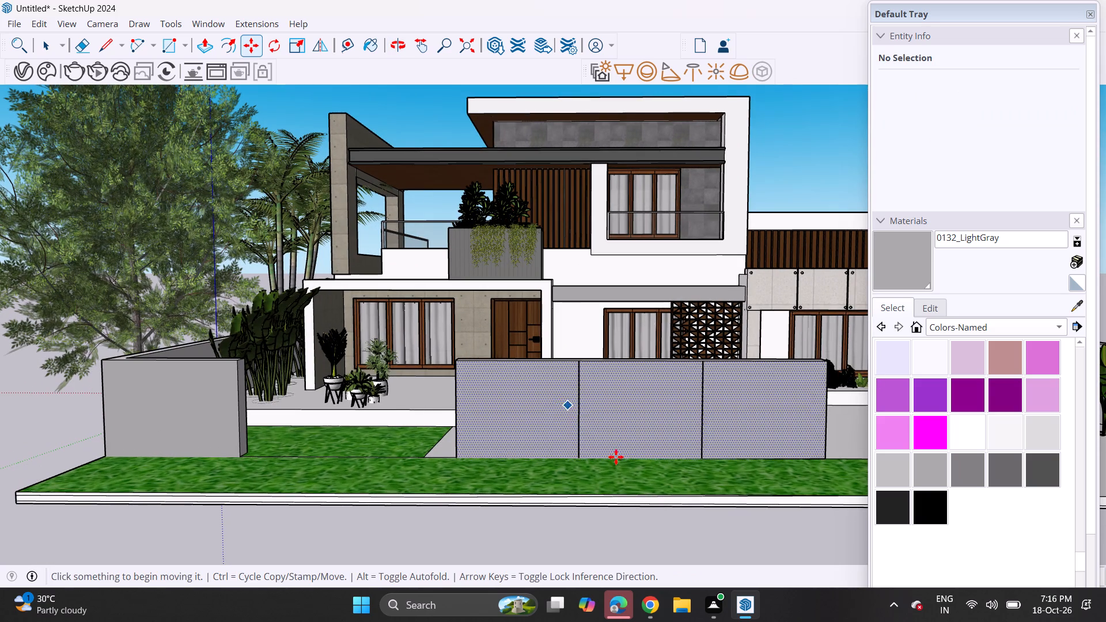
pyautogui.scroll(3, 584, 440)
pyautogui.scroll(4, 544, 400)
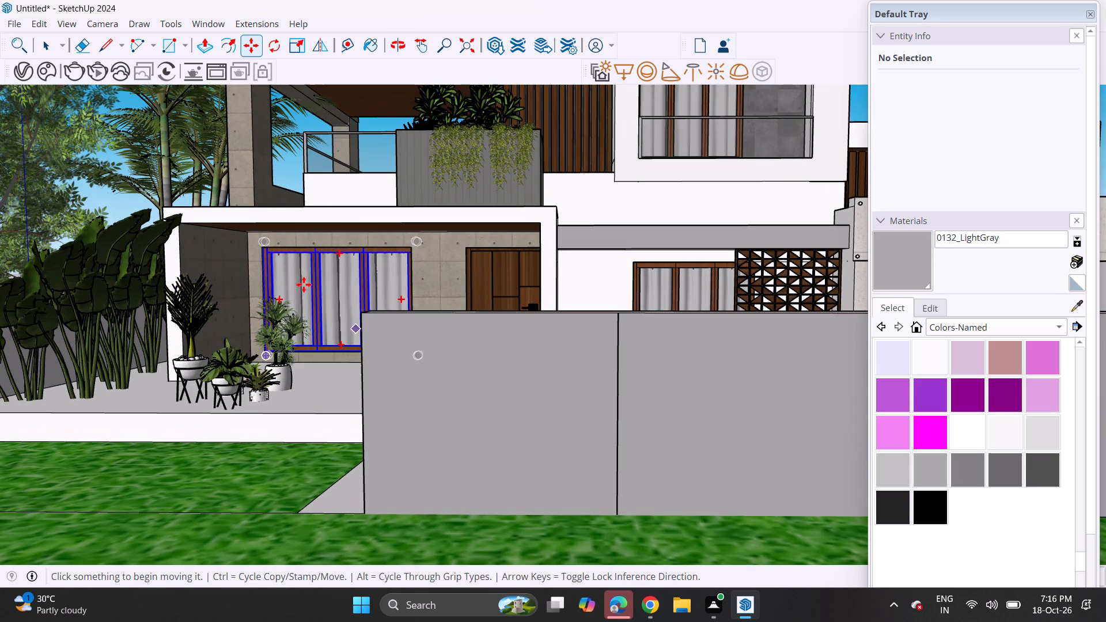
pyautogui.click(150, 46)
pyautogui.click(188, 50)
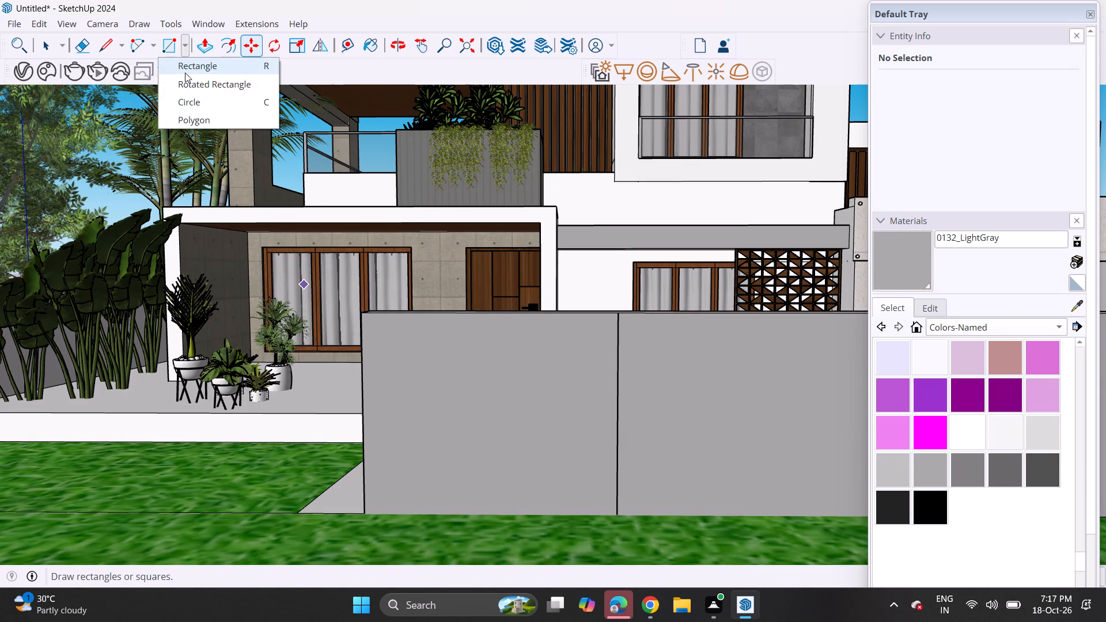
pyautogui.click(192, 103)
pyautogui.scroll(9, 374, 291)
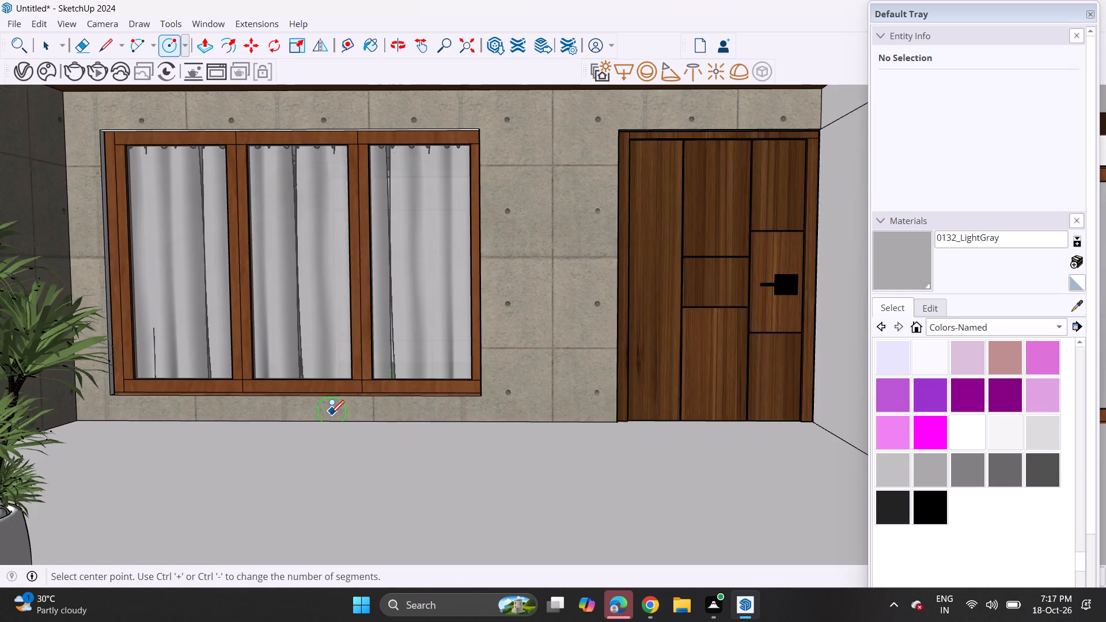
pyautogui.scroll(-9, 330, 412)
pyautogui.moveTo(321, 486); pyautogui.dragTo(334, 384, button='middle')
pyautogui.keyDown('shift'); pyautogui.scroll(6, 334, 381); pyautogui.keyUp('shift')
pyautogui.scroll(4, 327, 380)
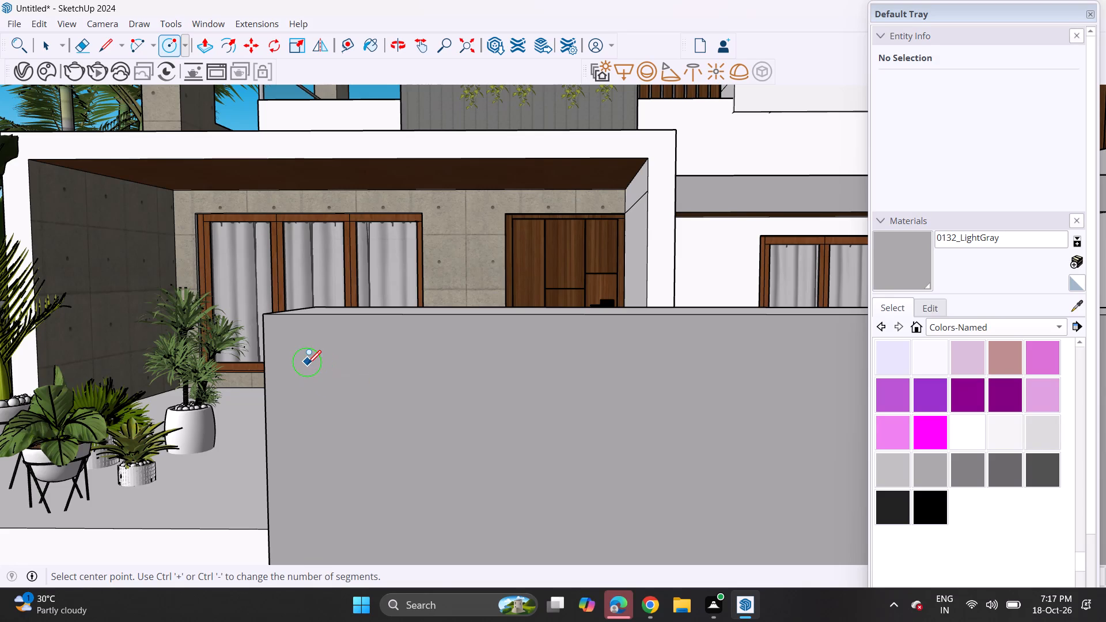
pyautogui.click(308, 363)
pyautogui.click(321, 379)
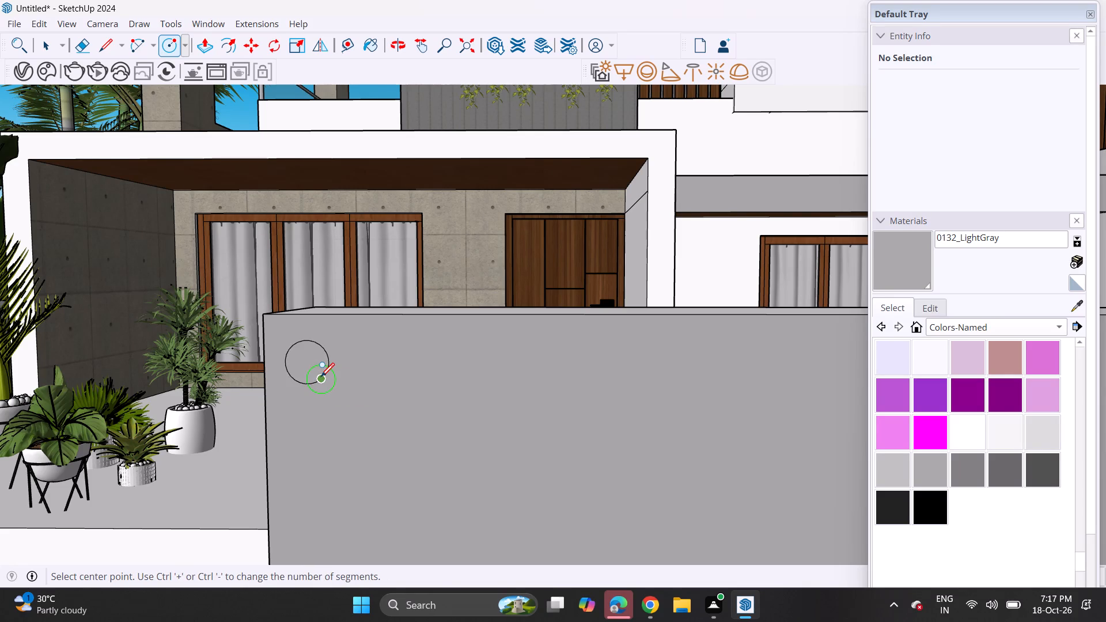
# Draw a second circle about 1 7/8" in radius near the first panel's other top corner, beside the dividing edge.
pyautogui.scroll(-12, 321, 376)
pyautogui.scroll(9, 654, 382)
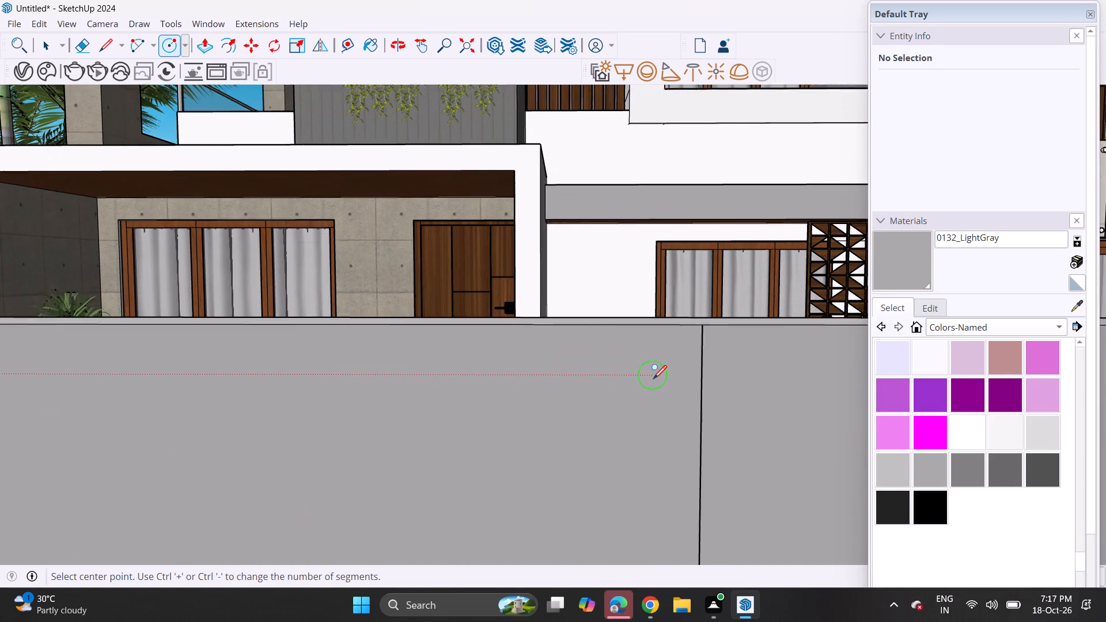
pyautogui.click(669, 367)
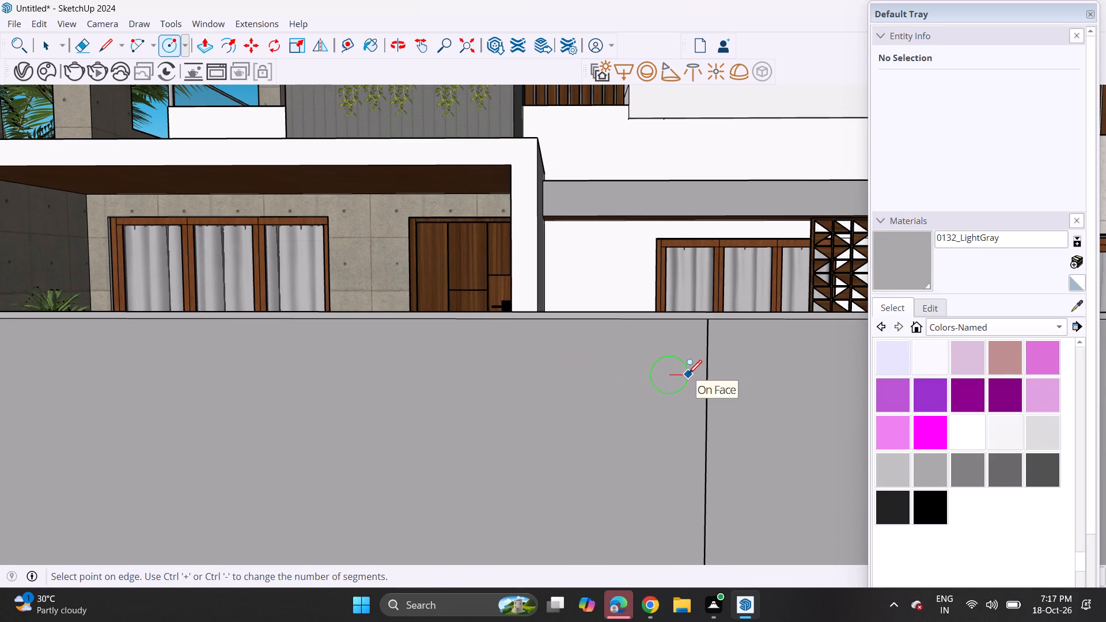
pyautogui.click(688, 373)
# Copy the first panel's two top circles straight down to its bottom corners.
pyautogui.scroll(-13, 673, 385)
pyautogui.keyDown('shift'); pyautogui.moveTo(640, 448); pyautogui.dragTo(618, 320, button='middle'); pyautogui.keyUp('shift')
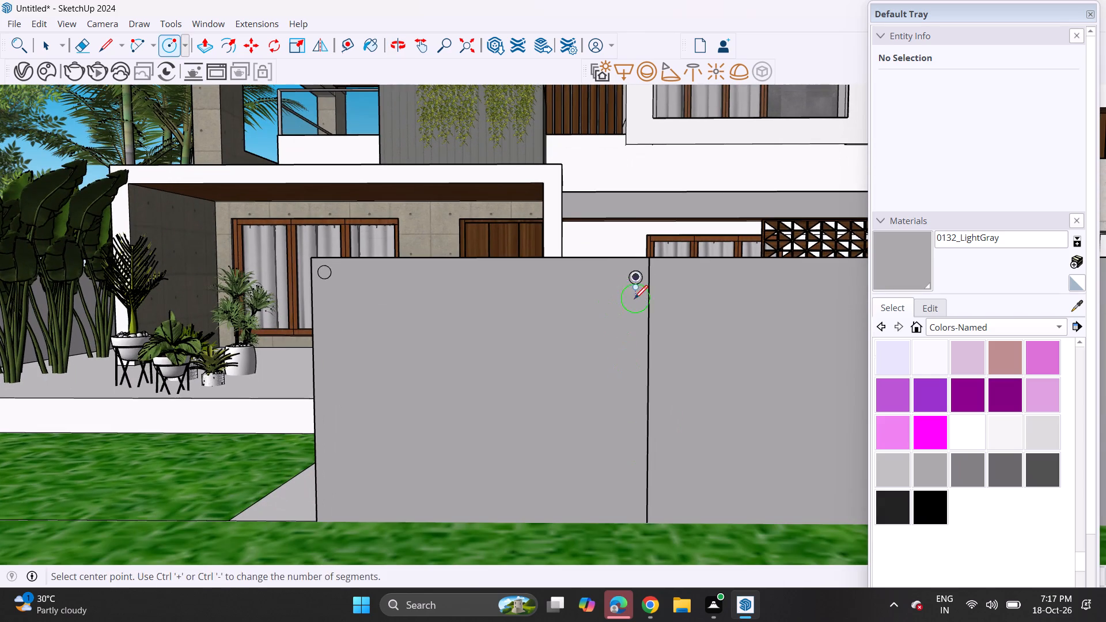
pyautogui.press('space')
pyautogui.doubleClick(635, 274)
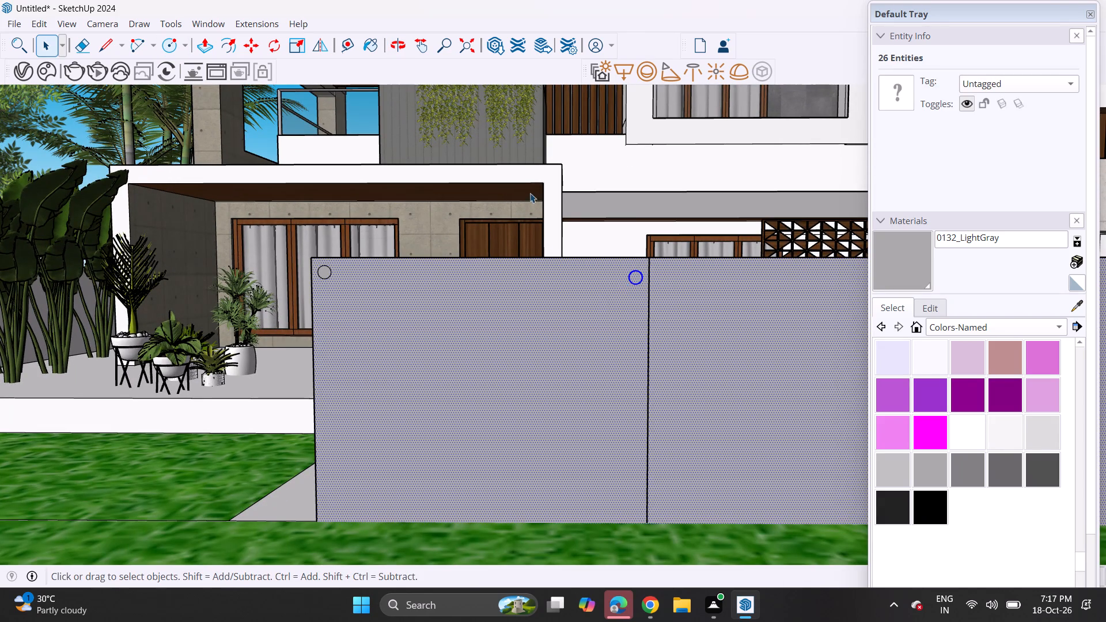
pyautogui.click(530, 193)
pyautogui.doubleClick(637, 276)
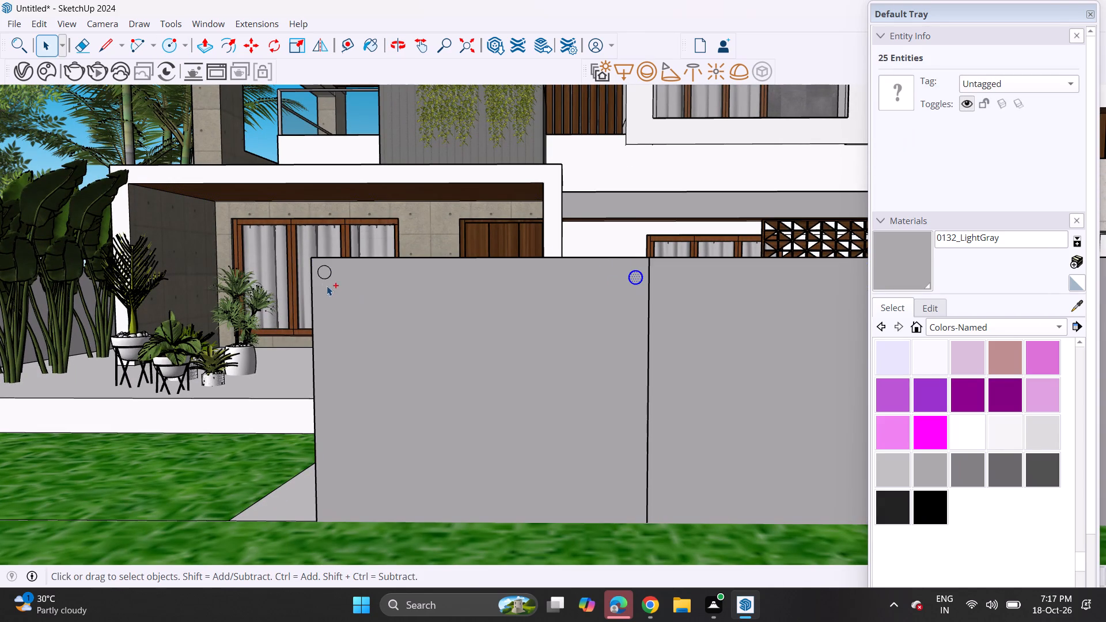
pyautogui.keyDown('ctrl'); pyautogui.click(320, 276); pyautogui.keyUp('ctrl')
pyautogui.press('m')
pyautogui.click(652, 260)
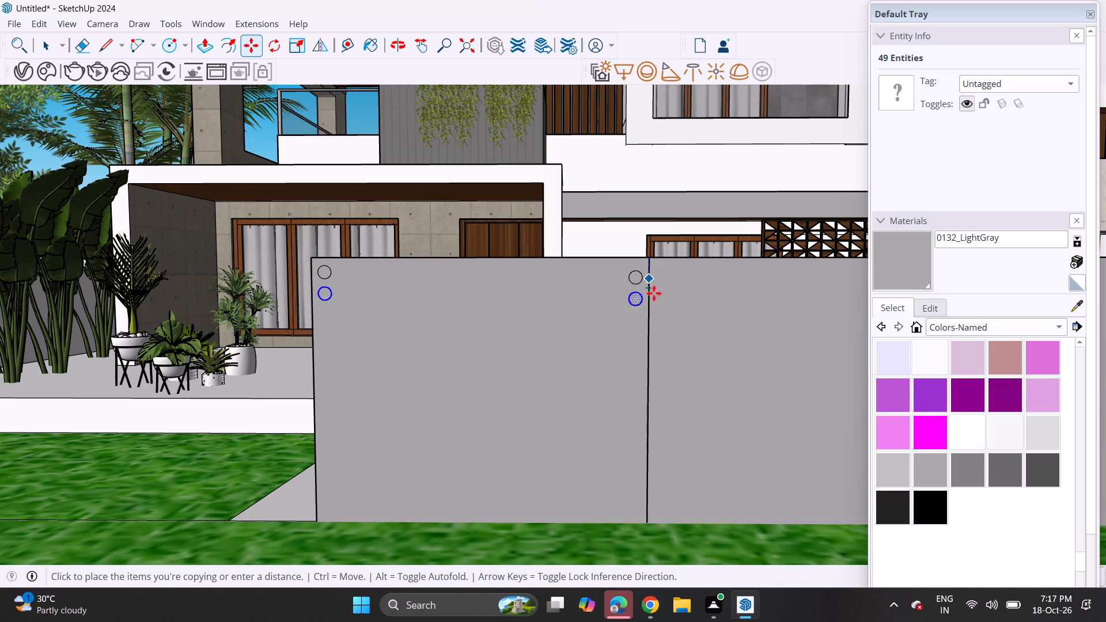
pyautogui.click(648, 488)
pyautogui.press('space')
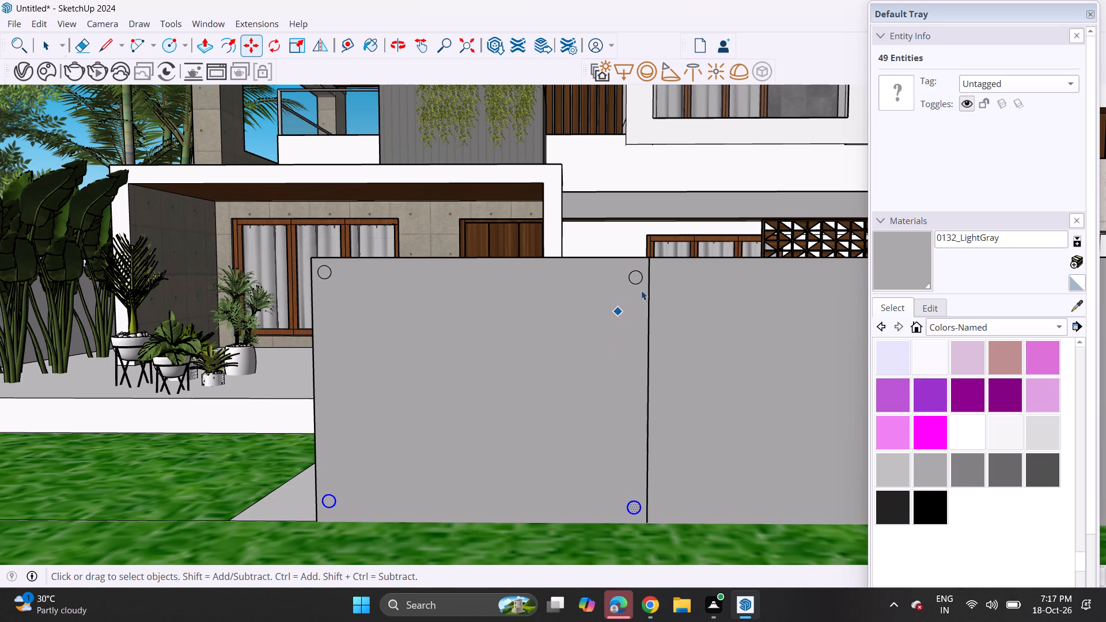
# Copy the first panel's four corner circles onto the middle panel, using the dividing edges' top endpoints as references.
pyautogui.click(639, 274)
pyautogui.keyDown('ctrl'); pyautogui.click(319, 266); pyautogui.keyUp('ctrl')
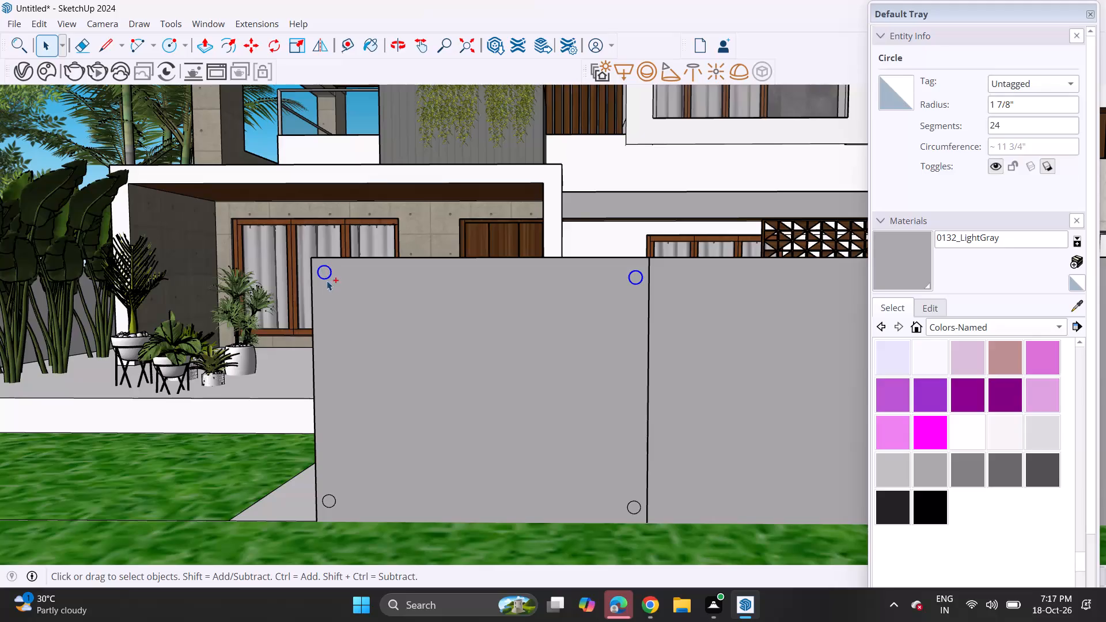
pyautogui.keyDown('ctrl'); pyautogui.click(332, 495); pyautogui.keyUp('ctrl')
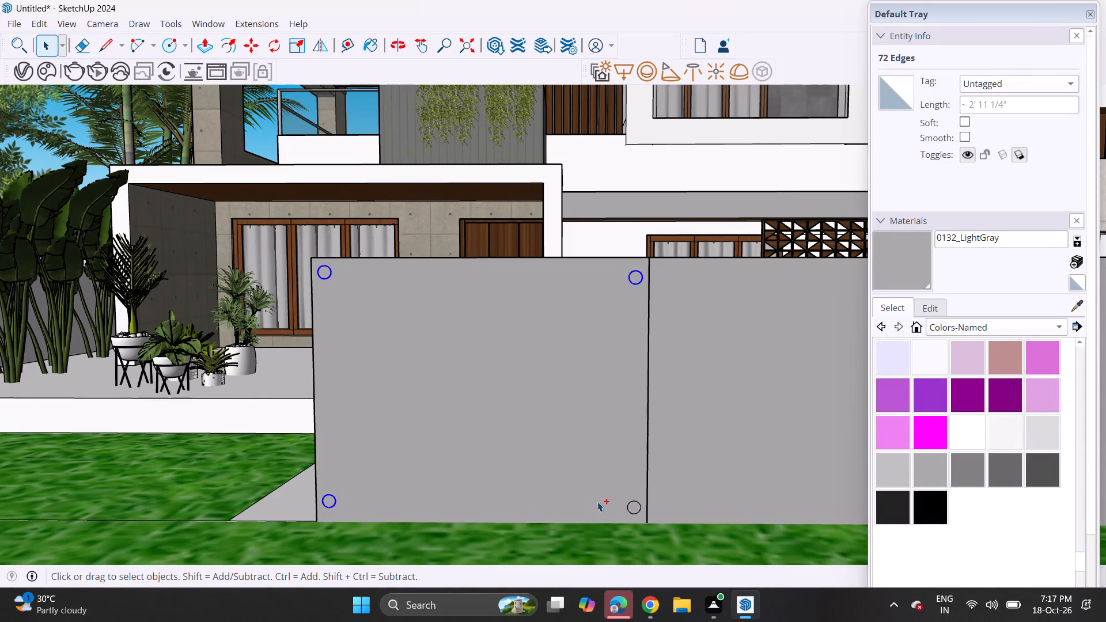
pyautogui.keyDown('ctrl'); pyautogui.click(631, 512); pyautogui.keyUp('ctrl')
pyautogui.scroll(-4, 628, 499)
pyautogui.keyDown('shift'); pyautogui.moveTo(618, 472); pyautogui.dragTo(482, 475, button='middle'); pyautogui.keyUp('shift')
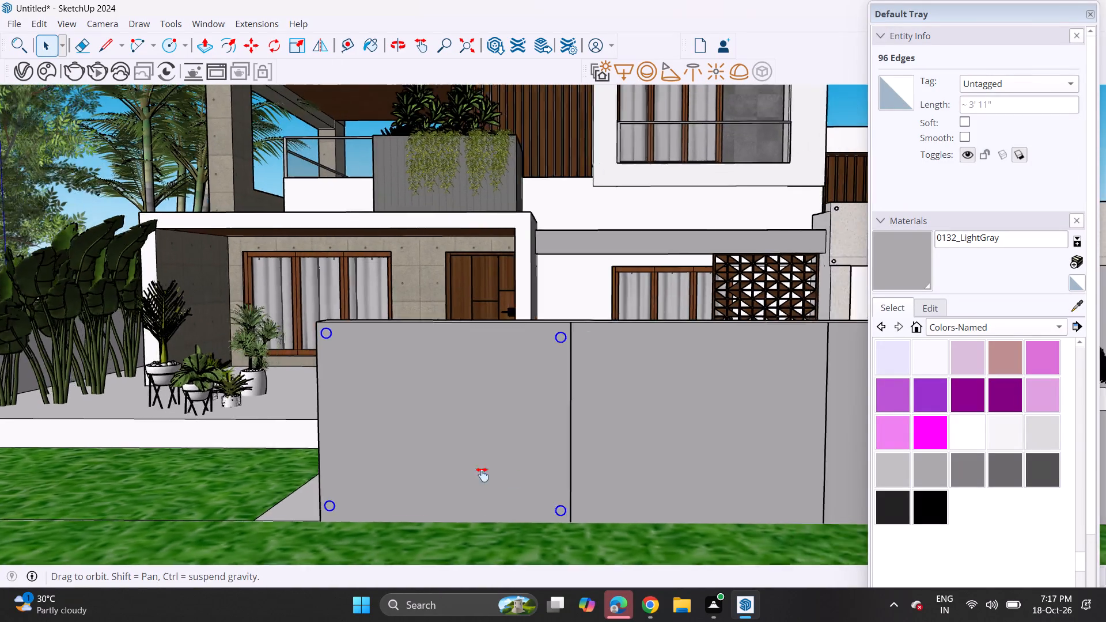
pyautogui.keyDown('shift'); pyautogui.moveTo(482, 475); pyautogui.dragTo(232, 439, button='middle'); pyautogui.keyUp('shift')
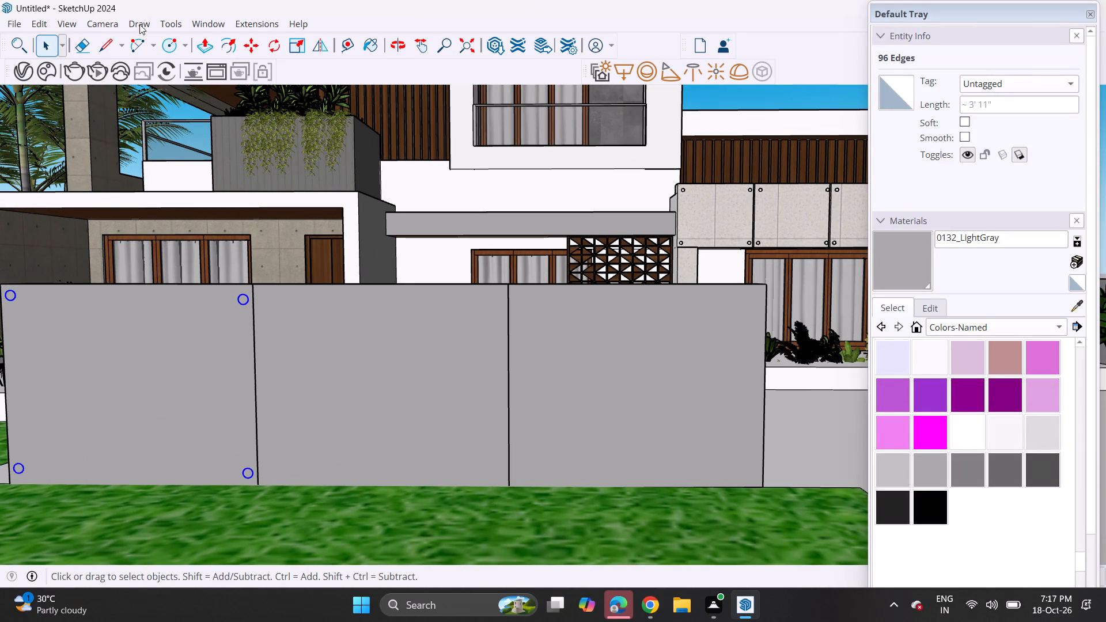
pyautogui.click(249, 39)
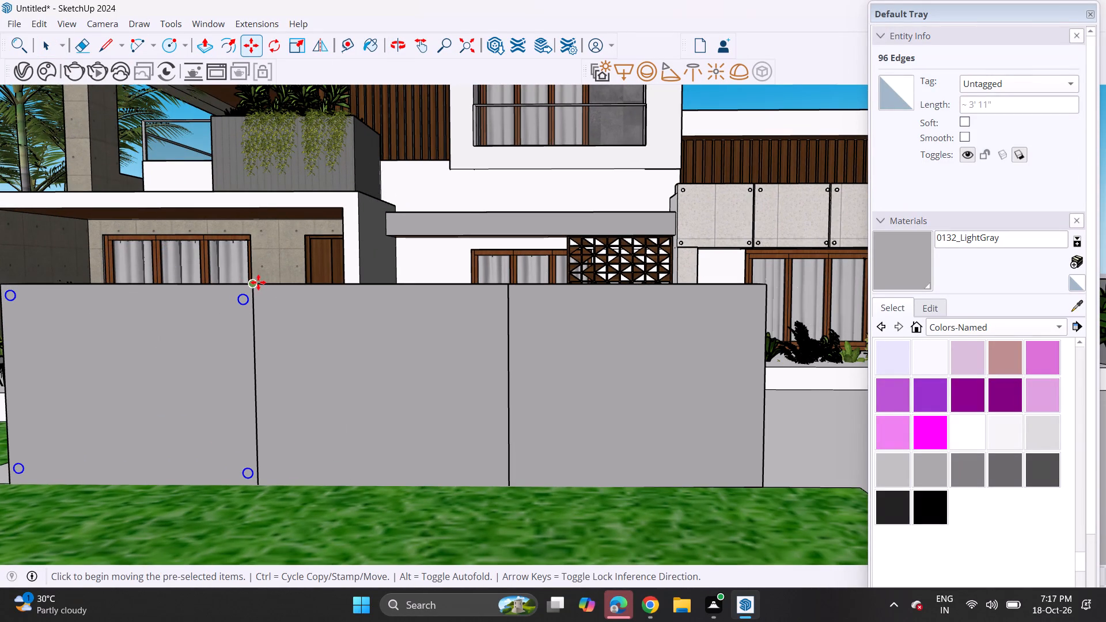
pyautogui.click(256, 283)
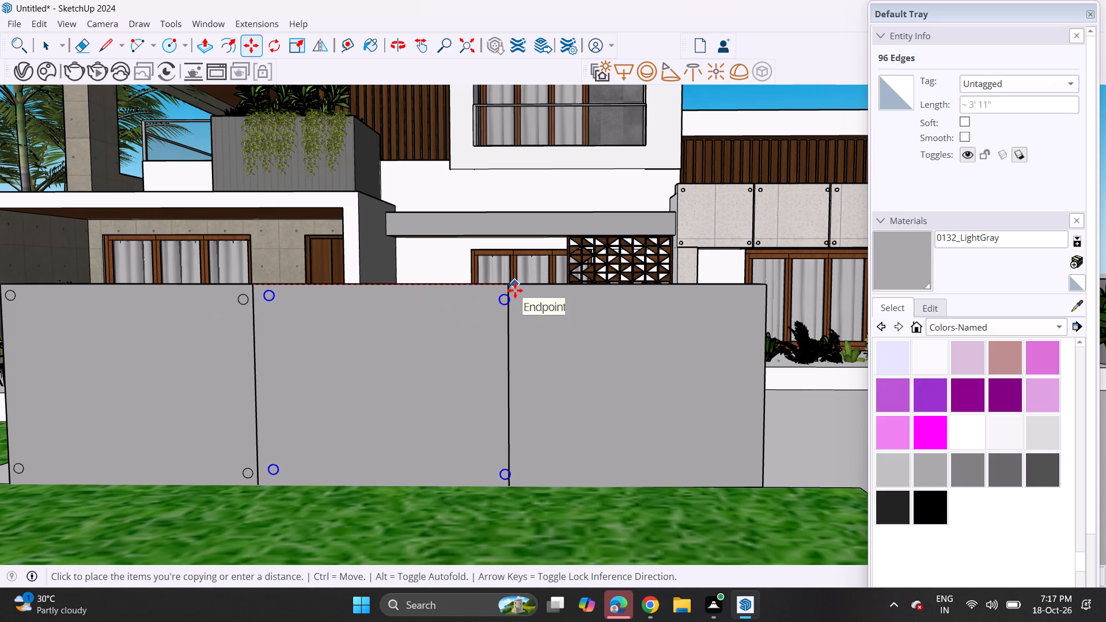
pyautogui.click(509, 290)
# Copy the four corner circles from the middle panel onto the third panel and clear the selection.
pyautogui.click(507, 286)
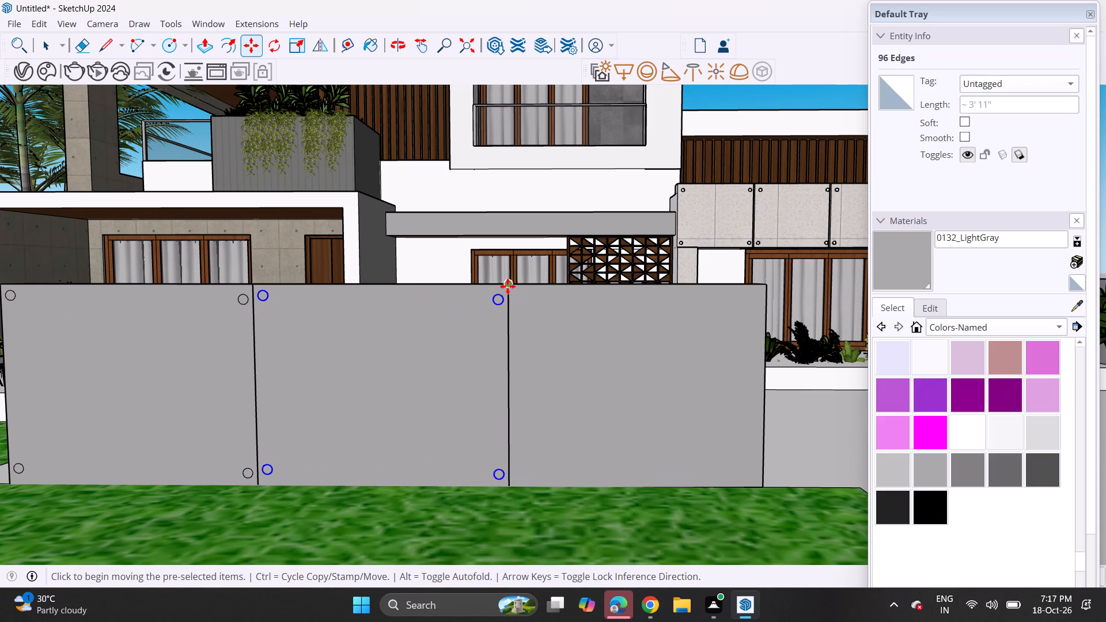
pyautogui.click(764, 286)
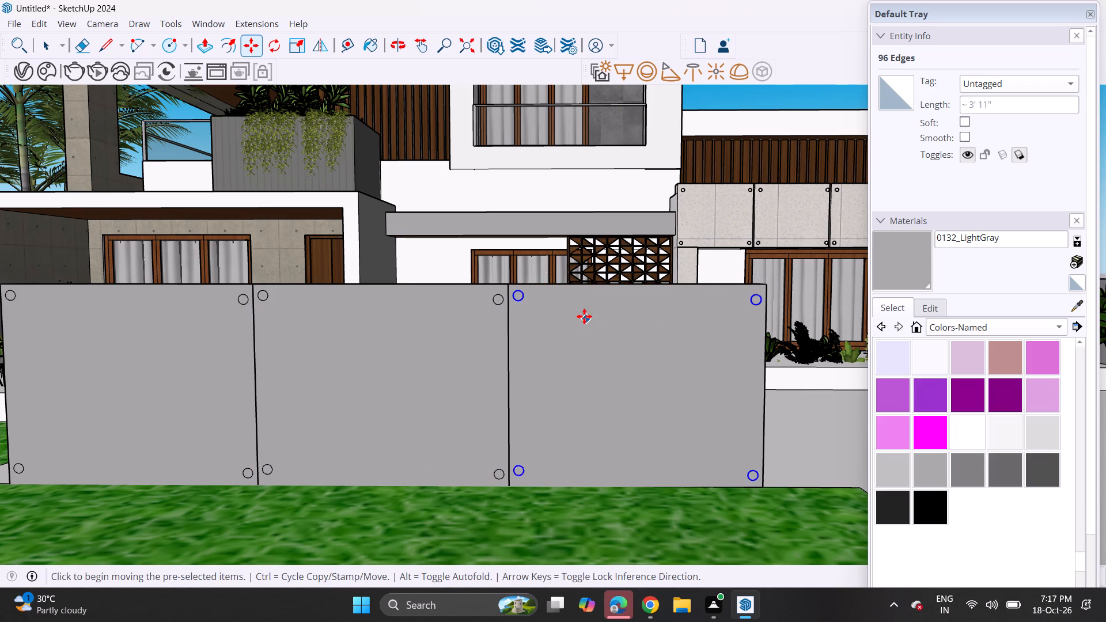
pyautogui.scroll(-5, 584, 316)
pyautogui.press('space')
pyautogui.scroll(-3, 584, 317)
pyautogui.click(726, 102)
# Paint the central front boundary wall panels and the separate wall segment beside the tree with Slate from the Tile collection.
pyautogui.scroll(-5, 628, 203)
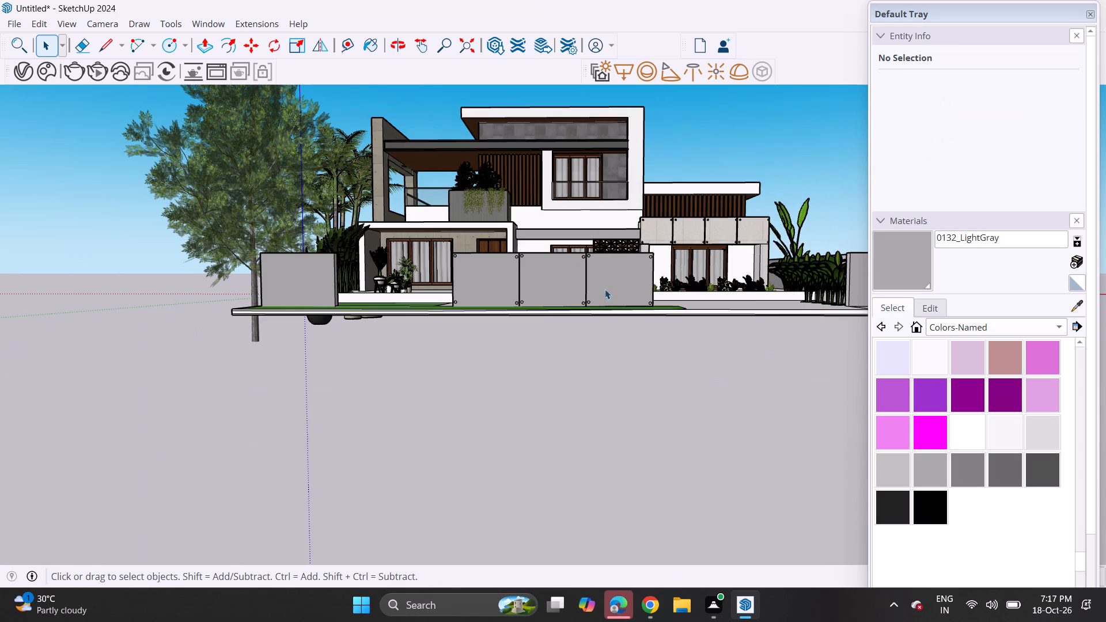
pyautogui.moveTo(539, 312); pyautogui.dragTo(553, 328, button='middle')
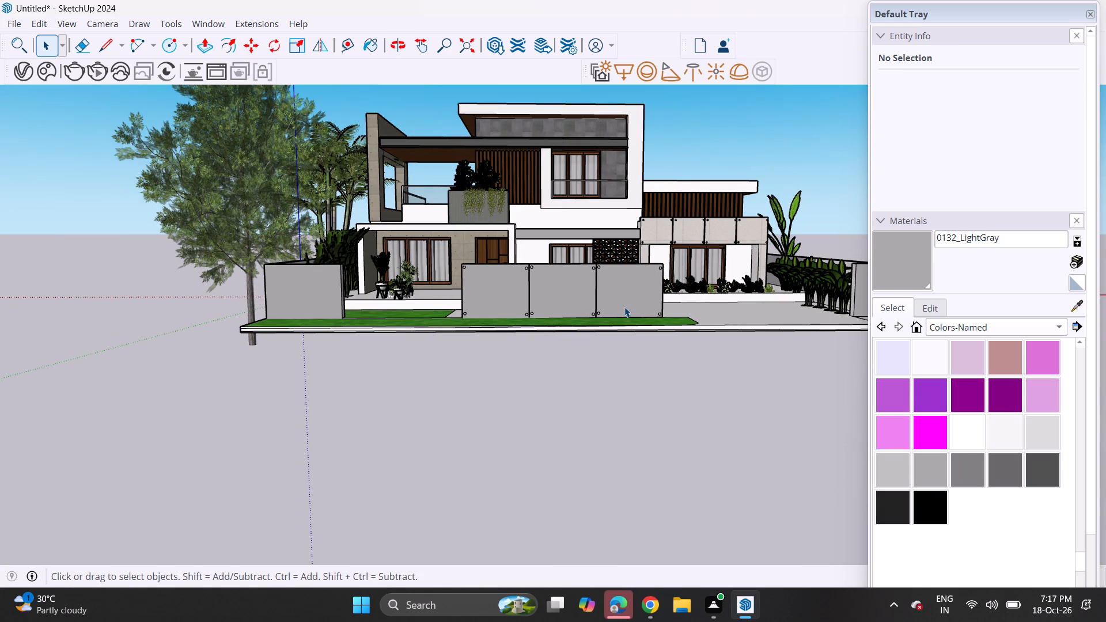
pyautogui.keyDown('shift'); pyautogui.moveTo(612, 302); pyautogui.dragTo(558, 313, button='middle'); pyautogui.keyUp('shift')
pyautogui.scroll(3, 601, 340)
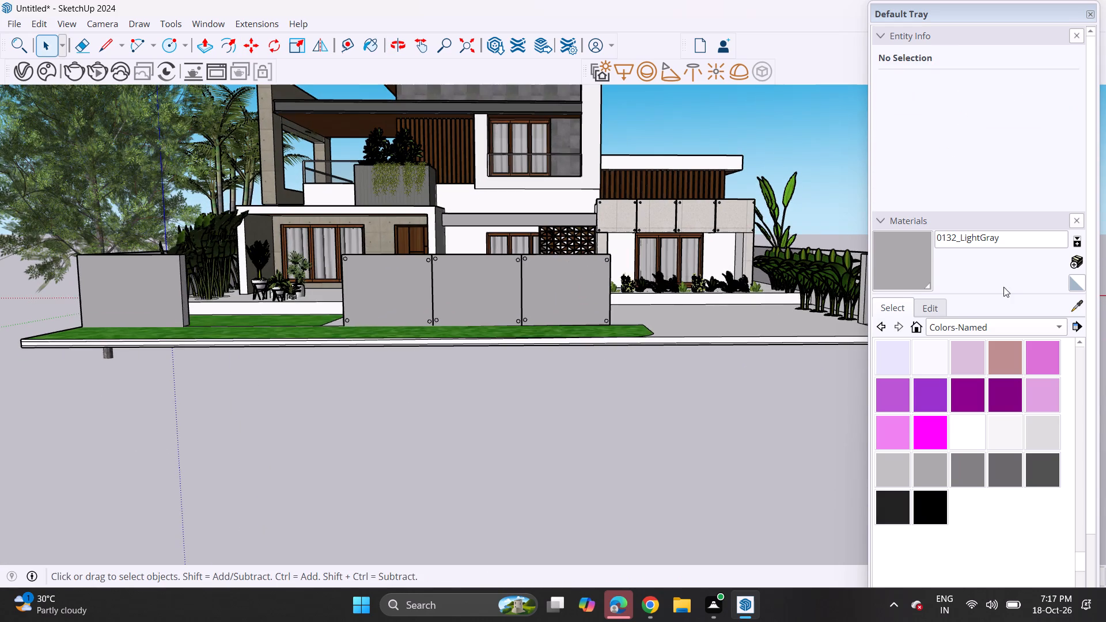
pyautogui.click(941, 333)
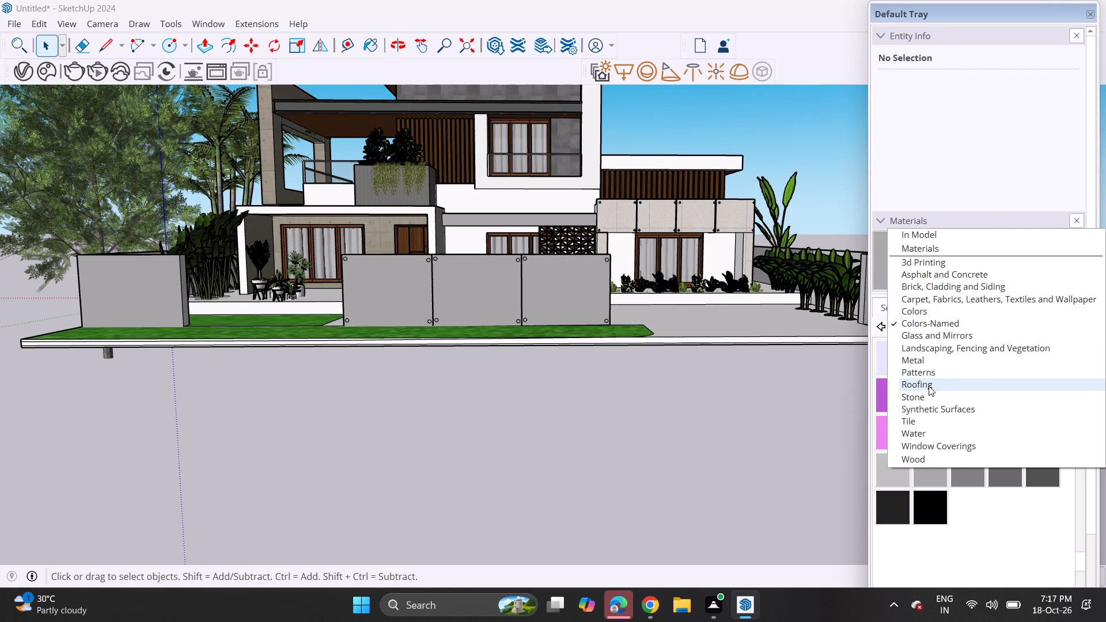
pyautogui.click(930, 394)
pyautogui.click(972, 325)
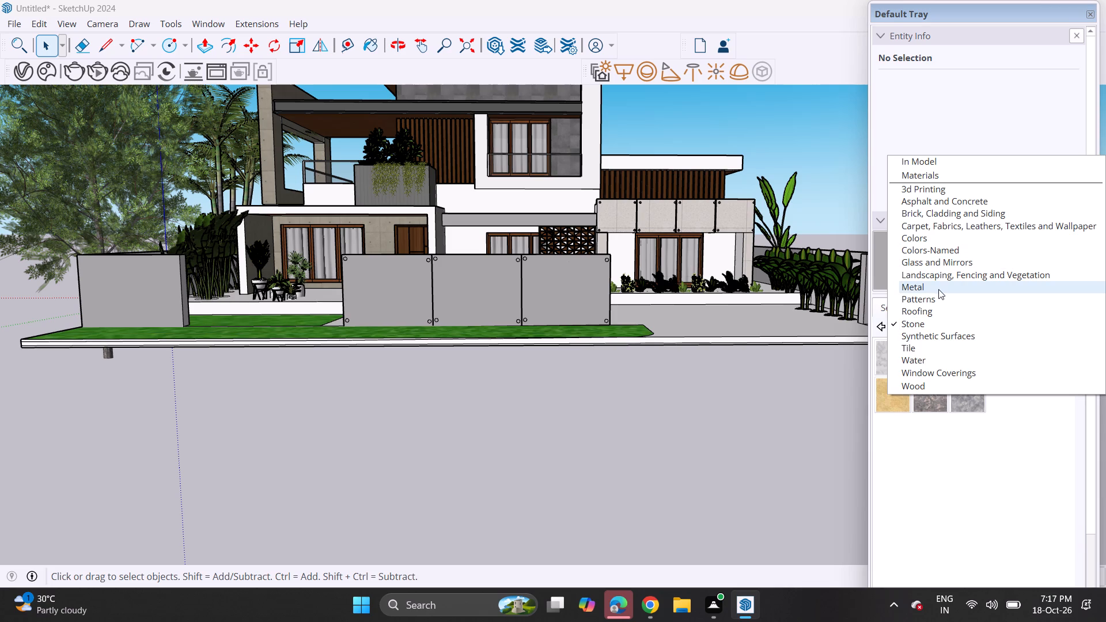
pyautogui.click(923, 348)
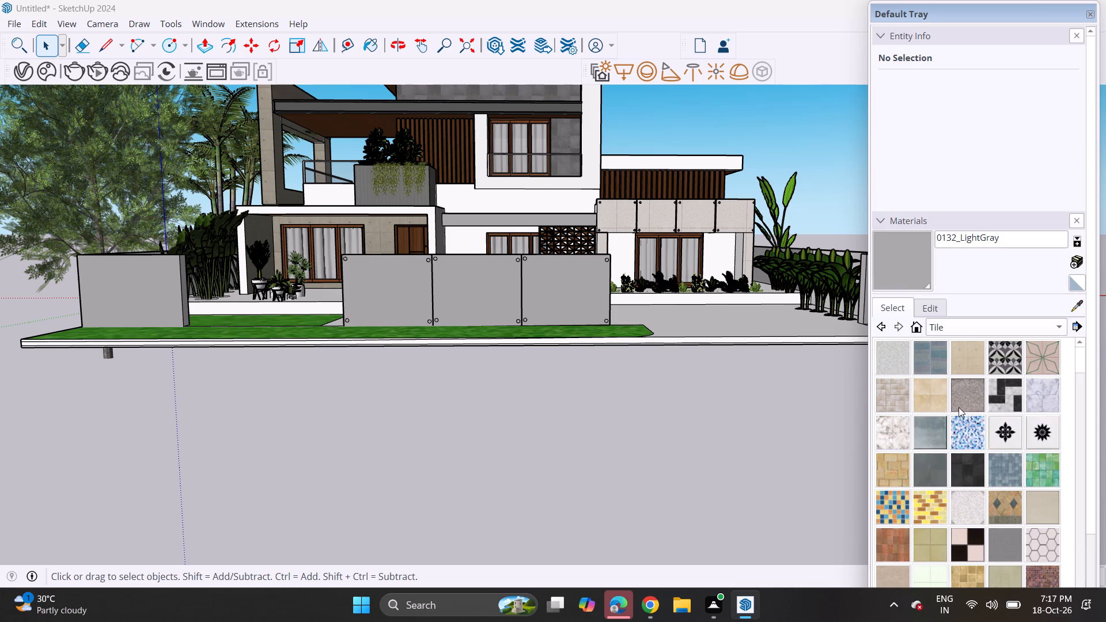
pyautogui.scroll(-3, 974, 439)
pyautogui.click(936, 392)
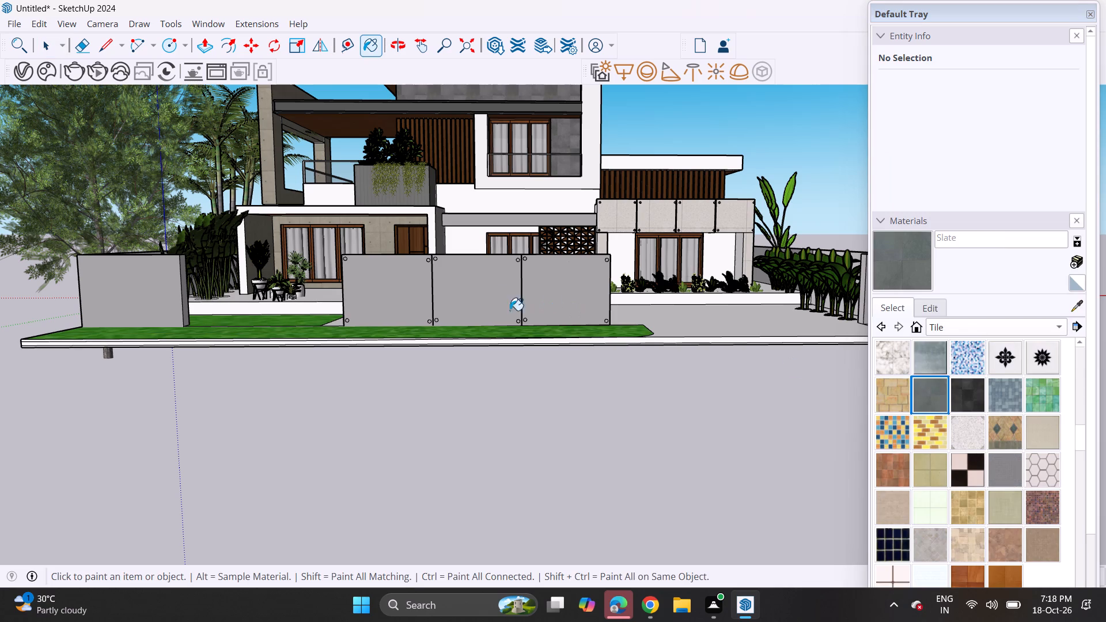
pyautogui.click(492, 297)
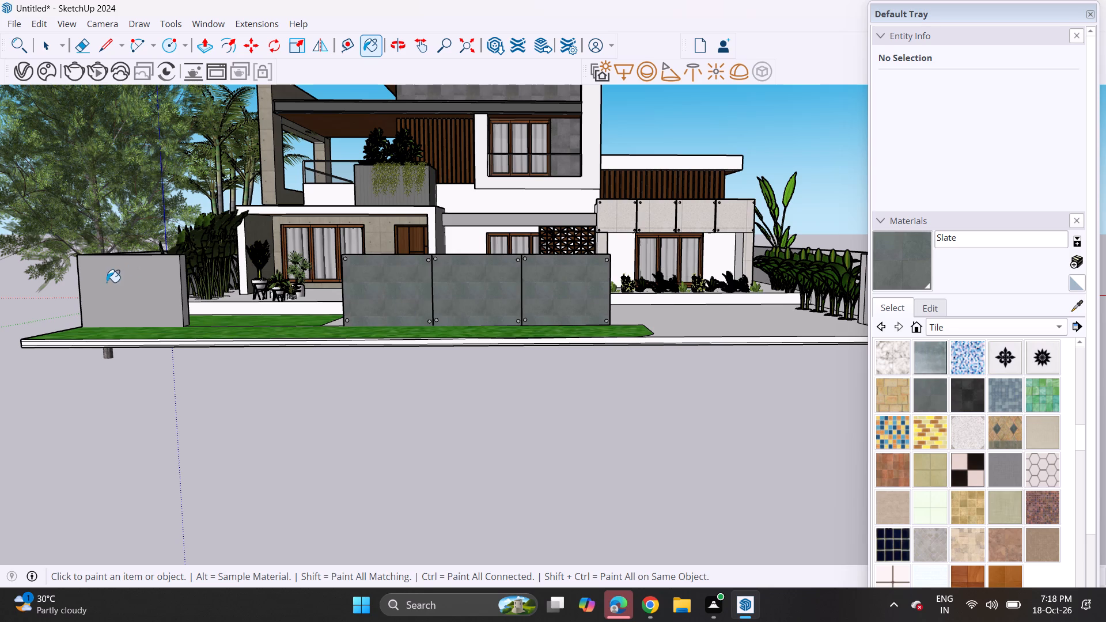
pyautogui.click(116, 290)
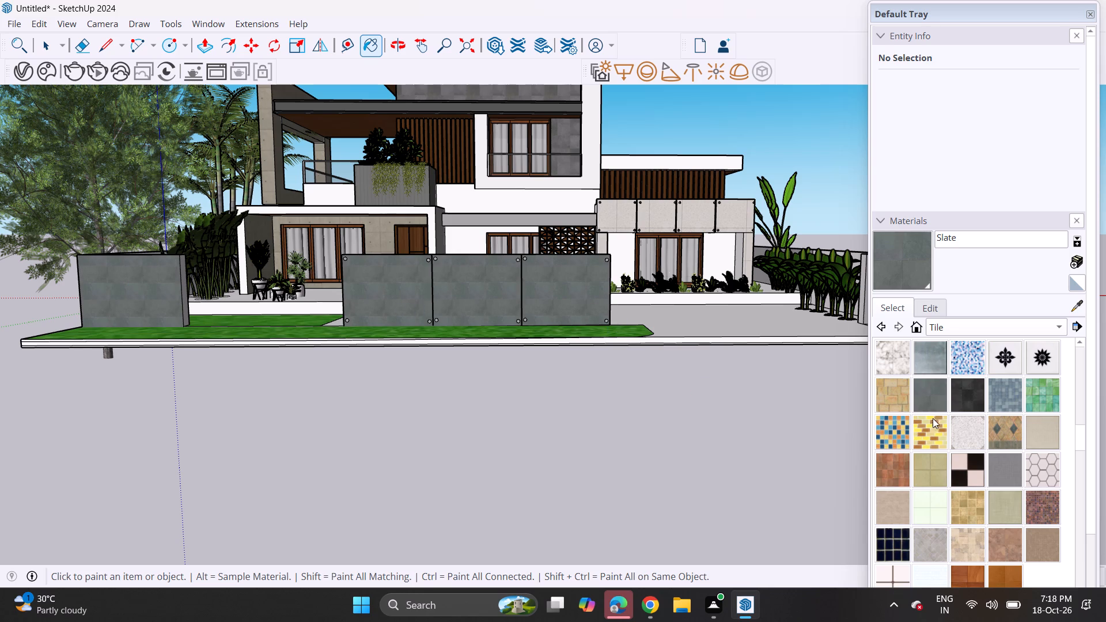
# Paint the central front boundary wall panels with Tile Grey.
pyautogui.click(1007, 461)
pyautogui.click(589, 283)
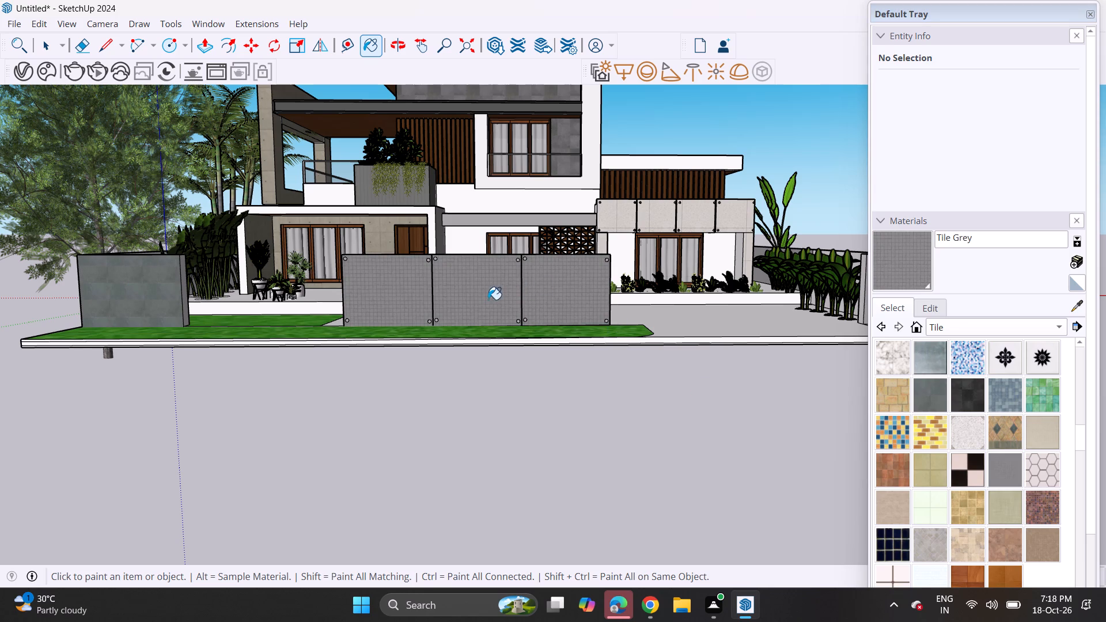
# Paint the central front boundary wall panels with Tile Travertine 2 inch.
pyautogui.scroll(-3, 944, 409)
pyautogui.click(935, 431)
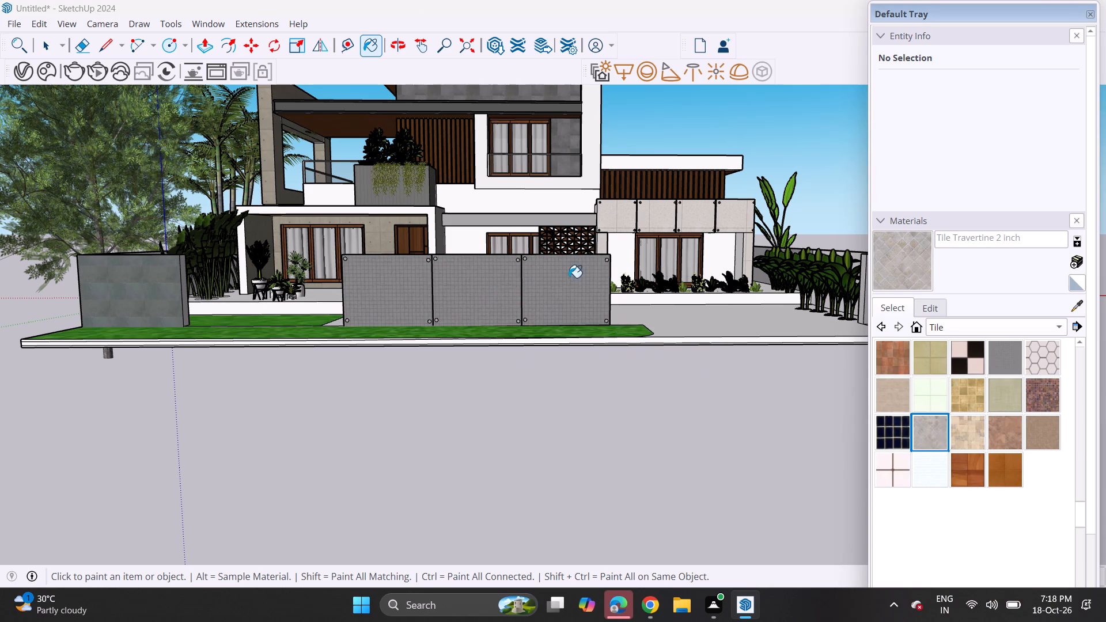
pyautogui.click(589, 260)
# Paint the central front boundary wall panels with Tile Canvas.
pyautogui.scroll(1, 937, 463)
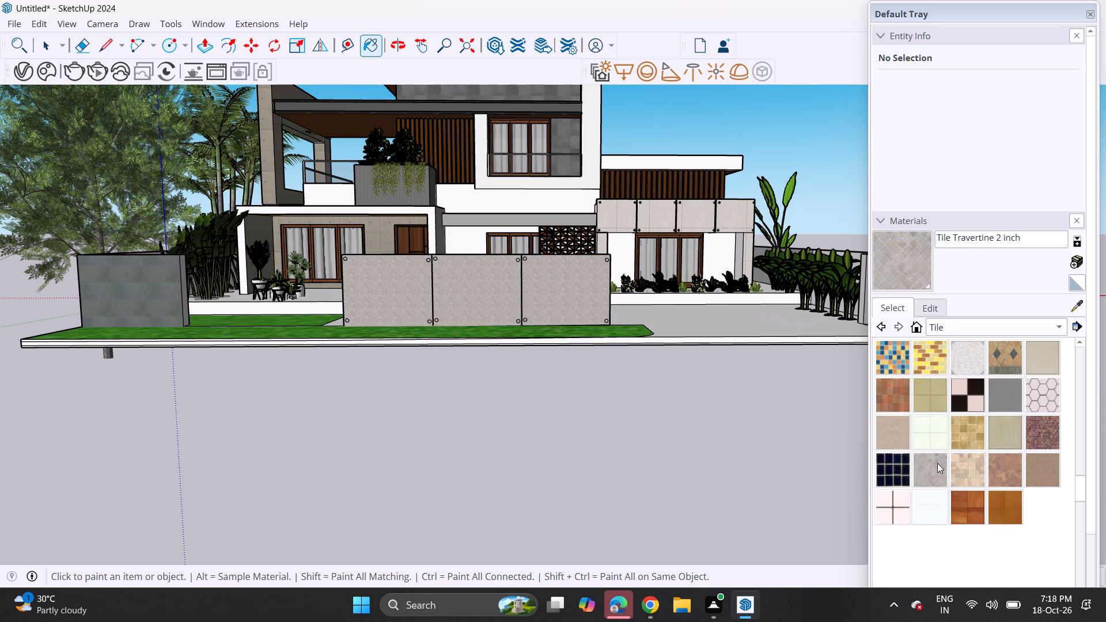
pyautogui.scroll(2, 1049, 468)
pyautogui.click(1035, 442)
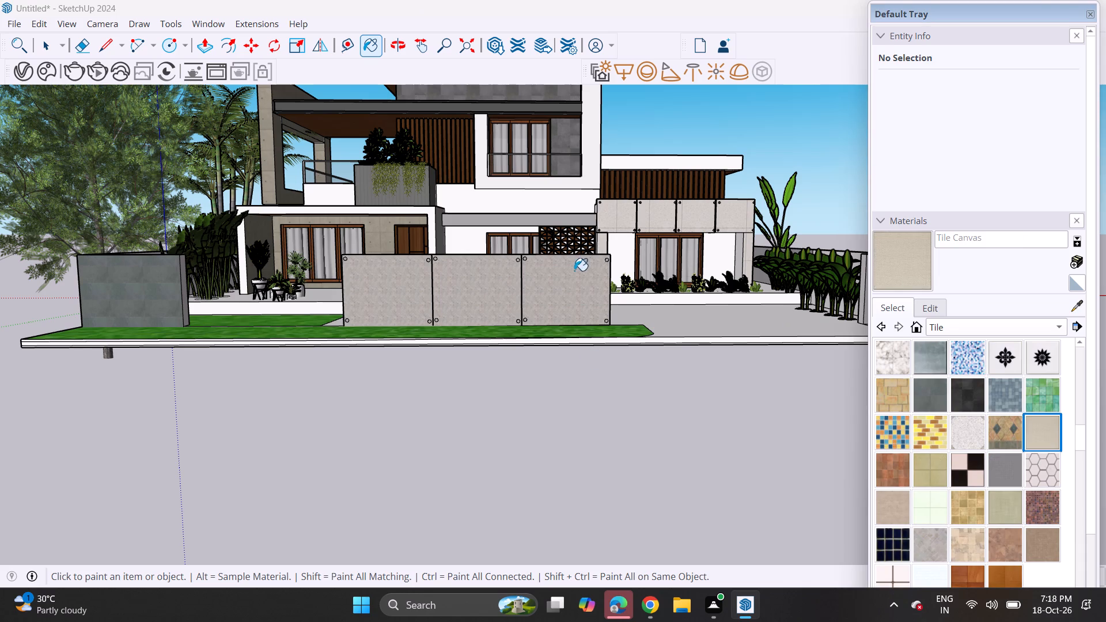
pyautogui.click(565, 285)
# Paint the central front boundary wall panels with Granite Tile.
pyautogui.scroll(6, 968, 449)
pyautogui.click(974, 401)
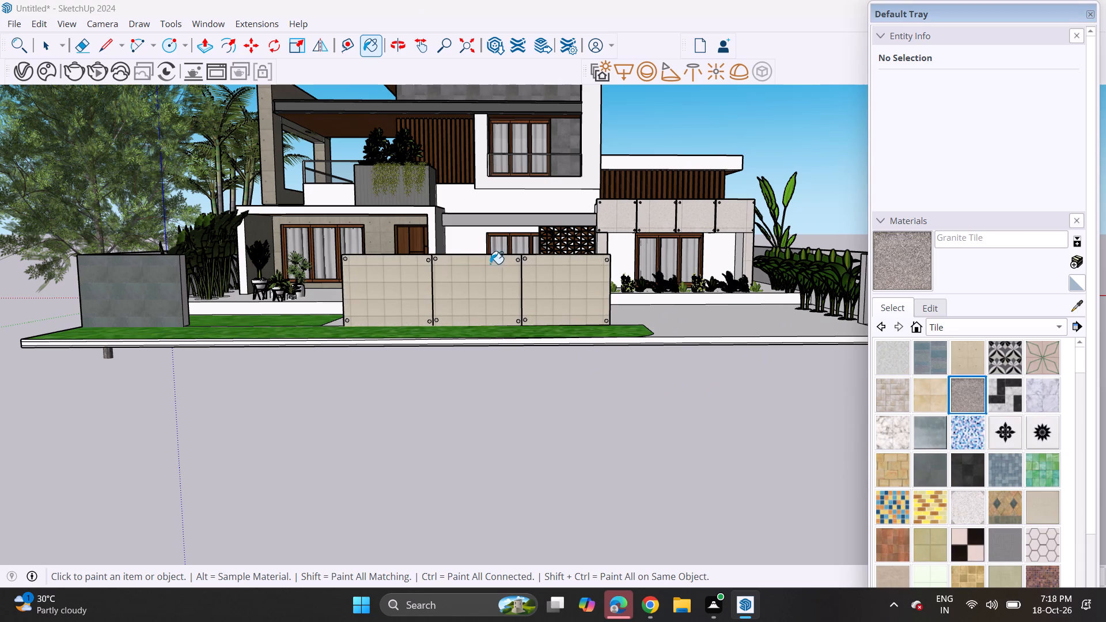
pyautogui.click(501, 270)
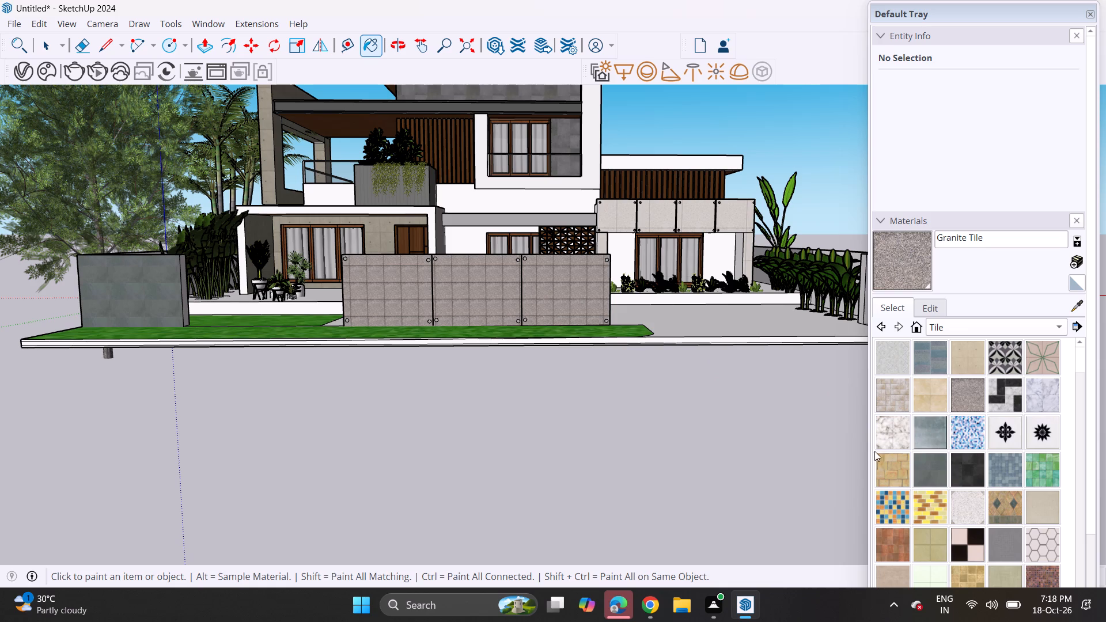
# Repaint the central front boundary wall panels with Slate from the Tile collection.
pyautogui.click(935, 461)
pyautogui.click(463, 309)
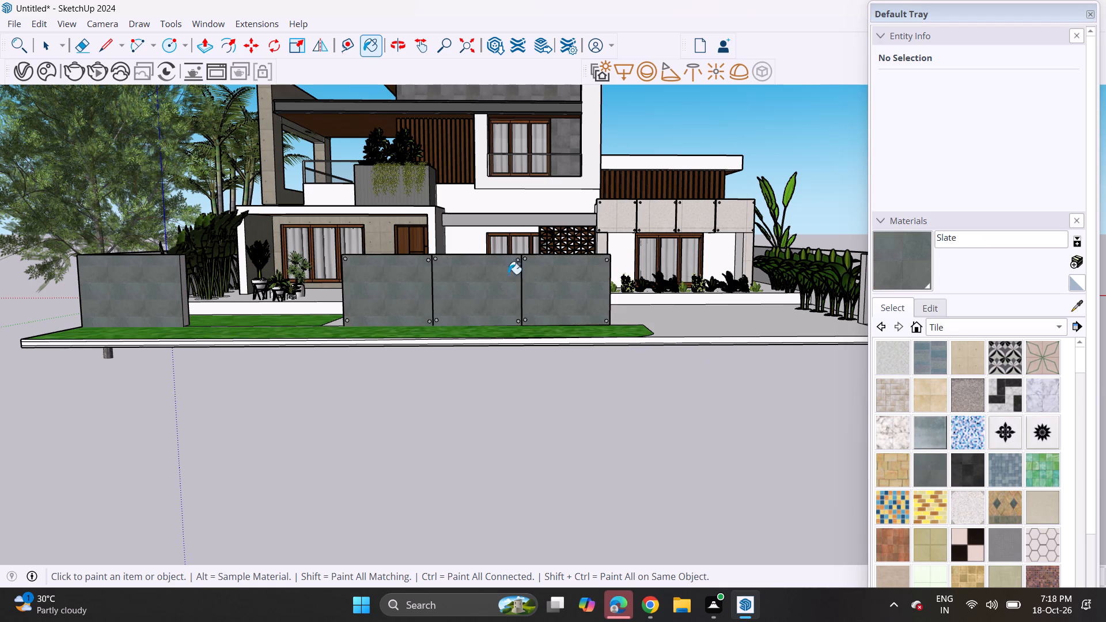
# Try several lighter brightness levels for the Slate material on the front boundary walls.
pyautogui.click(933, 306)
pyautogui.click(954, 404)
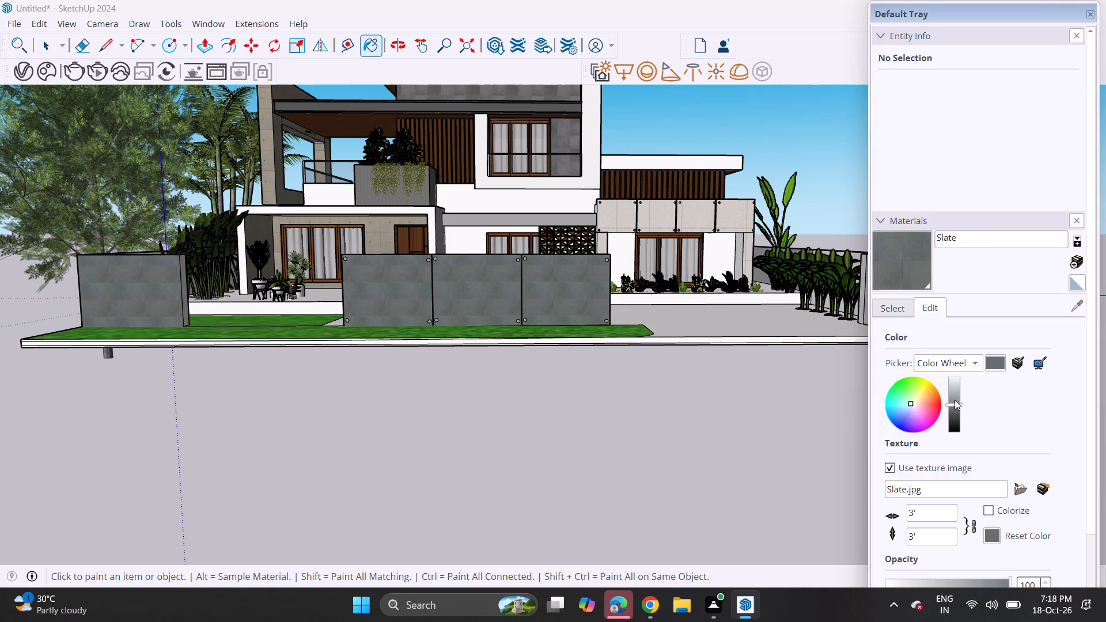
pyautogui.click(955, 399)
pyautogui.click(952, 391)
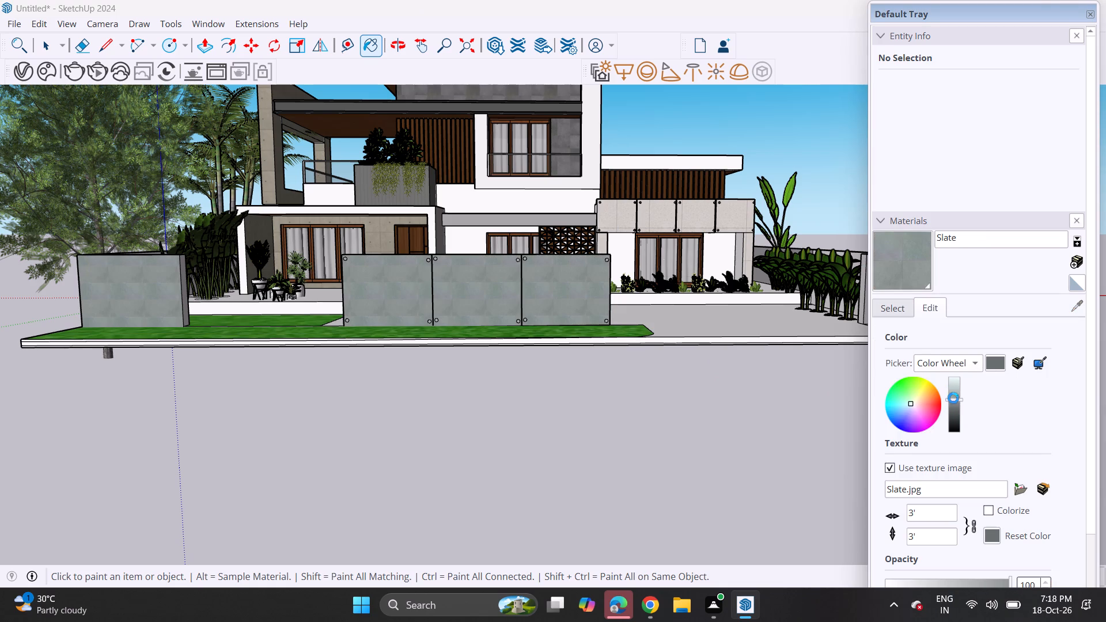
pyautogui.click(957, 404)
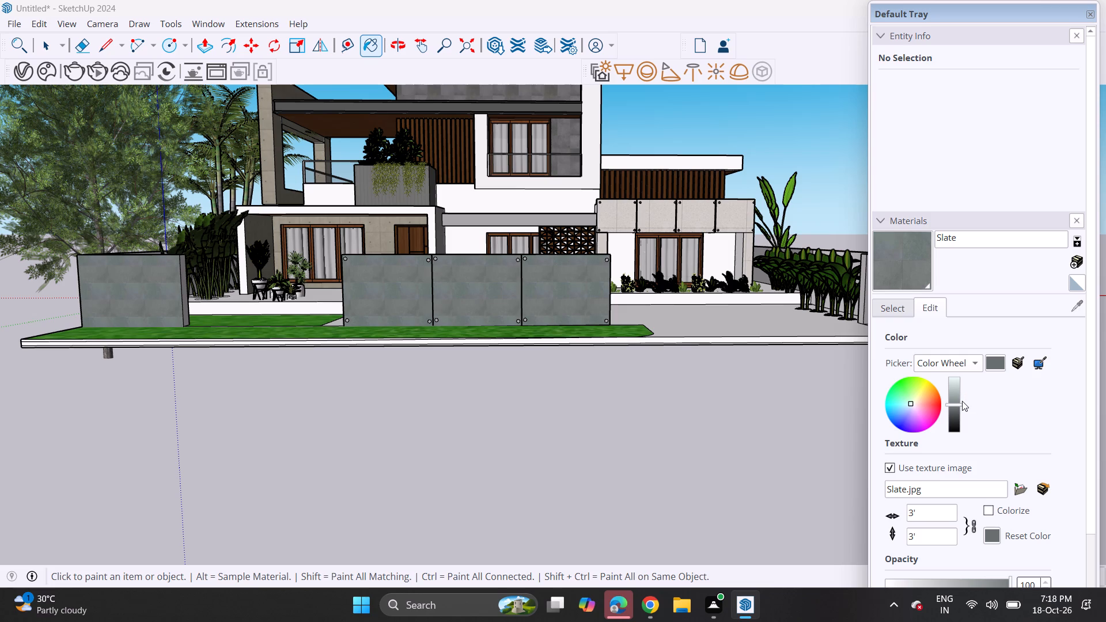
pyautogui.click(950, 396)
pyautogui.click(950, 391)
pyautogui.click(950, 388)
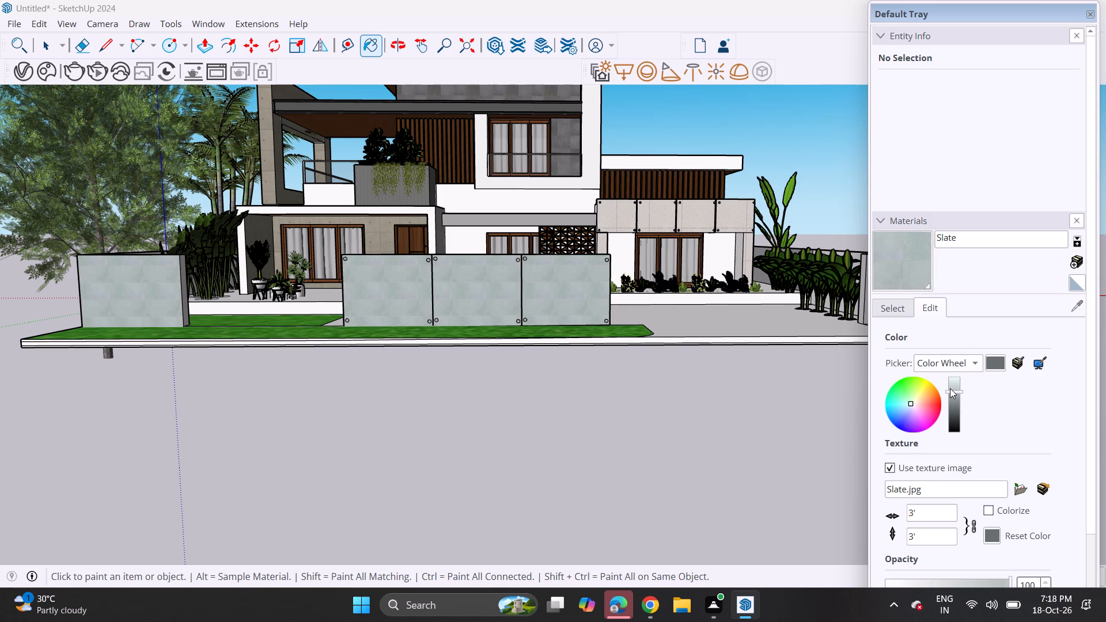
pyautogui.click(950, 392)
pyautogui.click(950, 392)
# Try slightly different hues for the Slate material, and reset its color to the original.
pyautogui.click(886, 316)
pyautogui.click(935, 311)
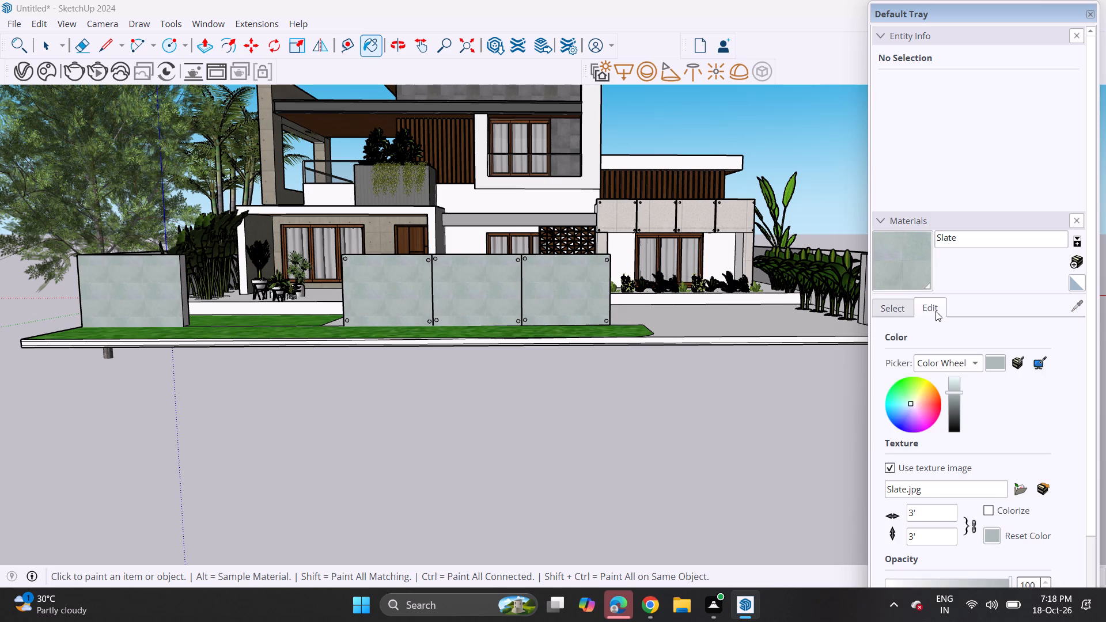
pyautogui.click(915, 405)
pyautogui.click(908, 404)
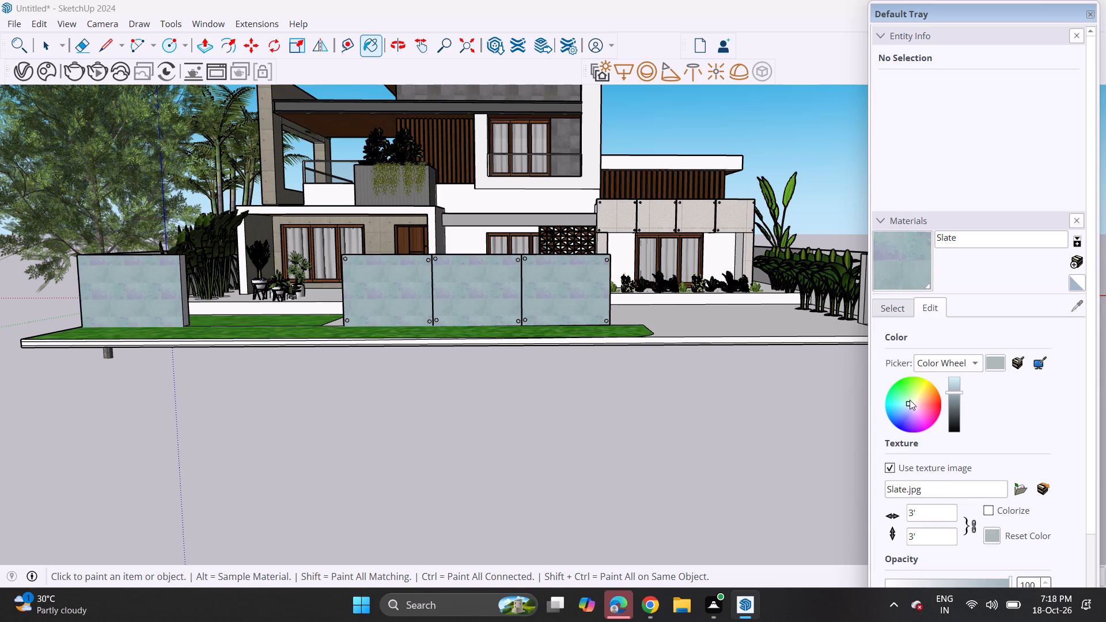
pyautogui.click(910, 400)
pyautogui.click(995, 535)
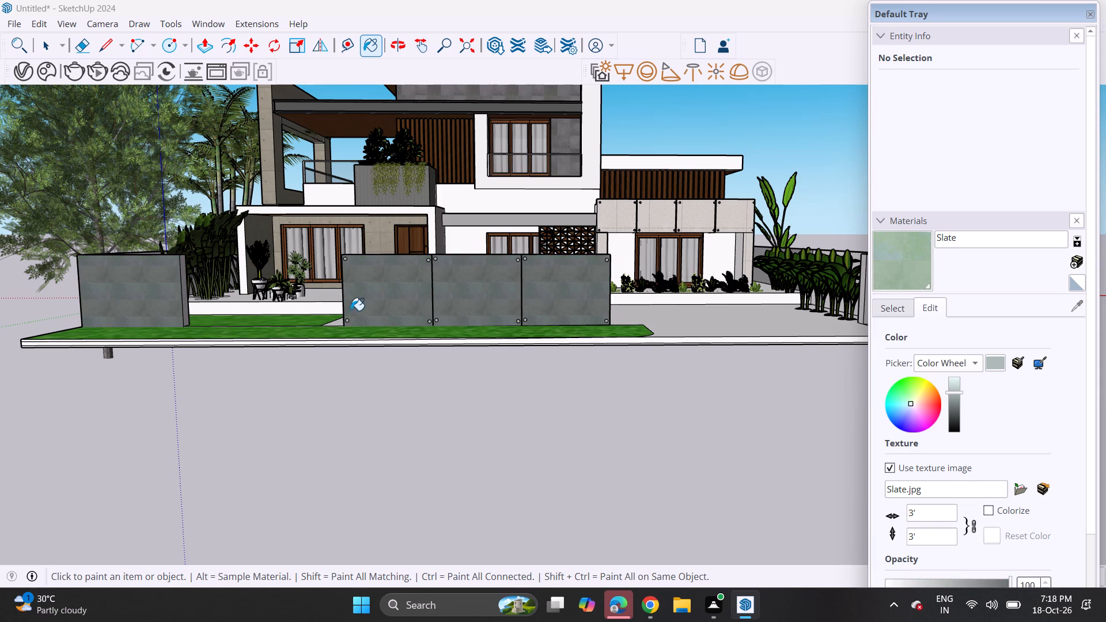
# Set the Slate material's texture size to 5' wide with its proportions linked.
pyautogui.scroll(-5, 350, 310)
pyautogui.moveTo(419, 246); pyautogui.dragTo(475, 312, button='middle')
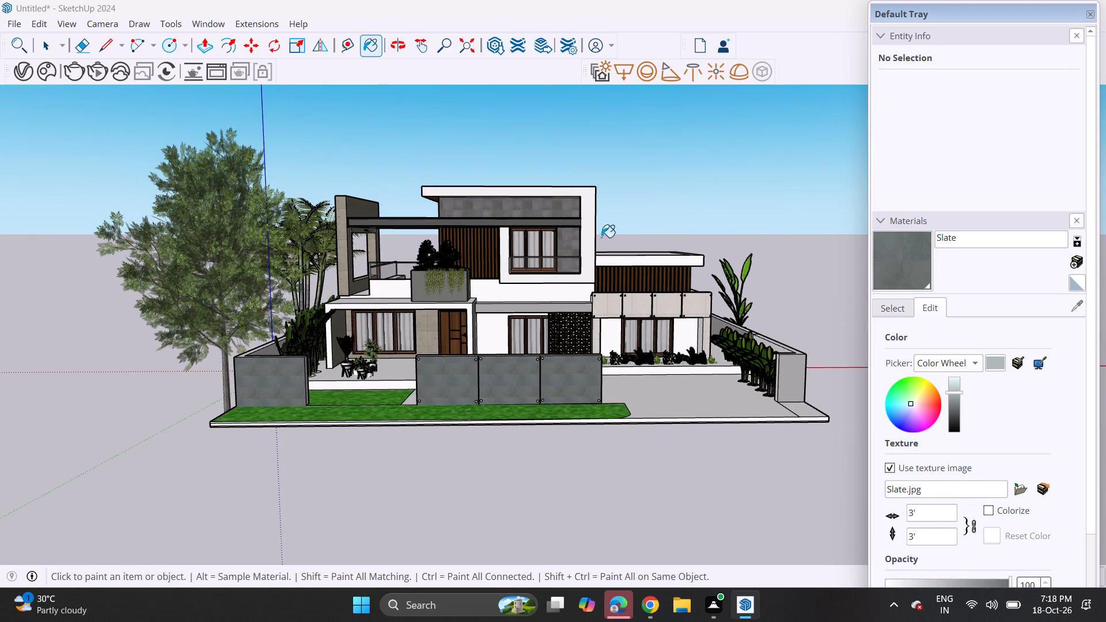
pyautogui.press('space')
pyautogui.press('b')
pyautogui.click(626, 214)
pyautogui.moveTo(554, 350); pyautogui.dragTo(548, 309, button='middle')
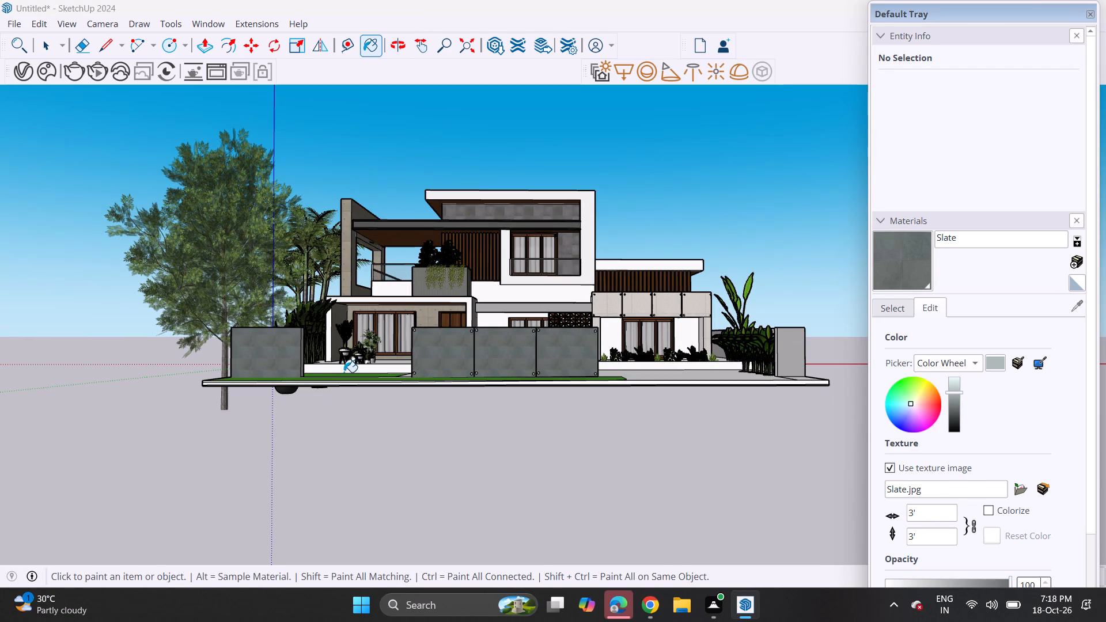
pyautogui.click(934, 518)
pyautogui.press('BackSpace')
pyautogui.press('BackSpace')
pyautogui.write("5'")
pyautogui.press('Return')
pyautogui.press('space')
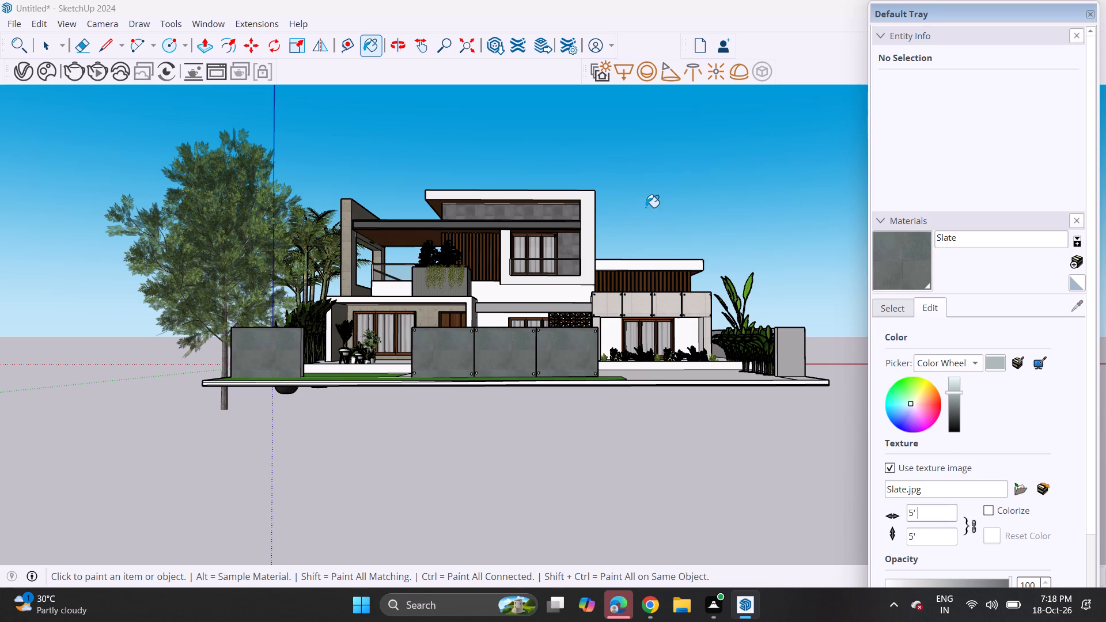
pyautogui.press('space')
# Paint the front and inner side faces of the boundary wall end beyond the driveway with Slate.
pyautogui.click(787, 351)
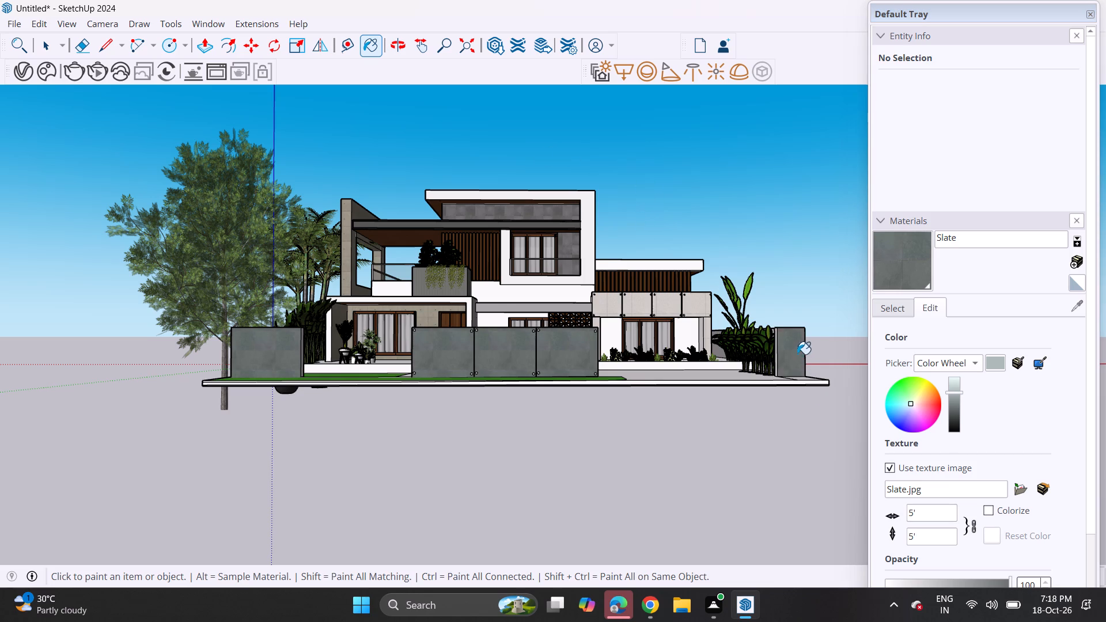
pyautogui.scroll(9, 786, 354)
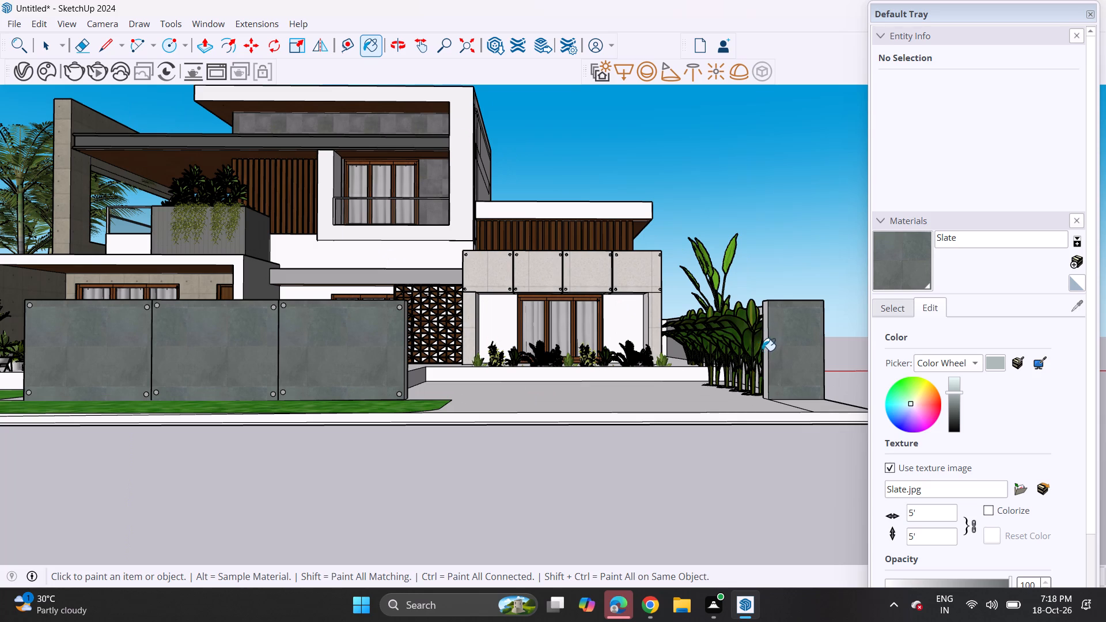
pyautogui.click(766, 354)
pyautogui.scroll(-8, 678, 309)
pyautogui.keyDown('shift'); pyautogui.moveTo(559, 283); pyautogui.dragTo(605, 327, button='middle'); pyautogui.keyUp('shift')
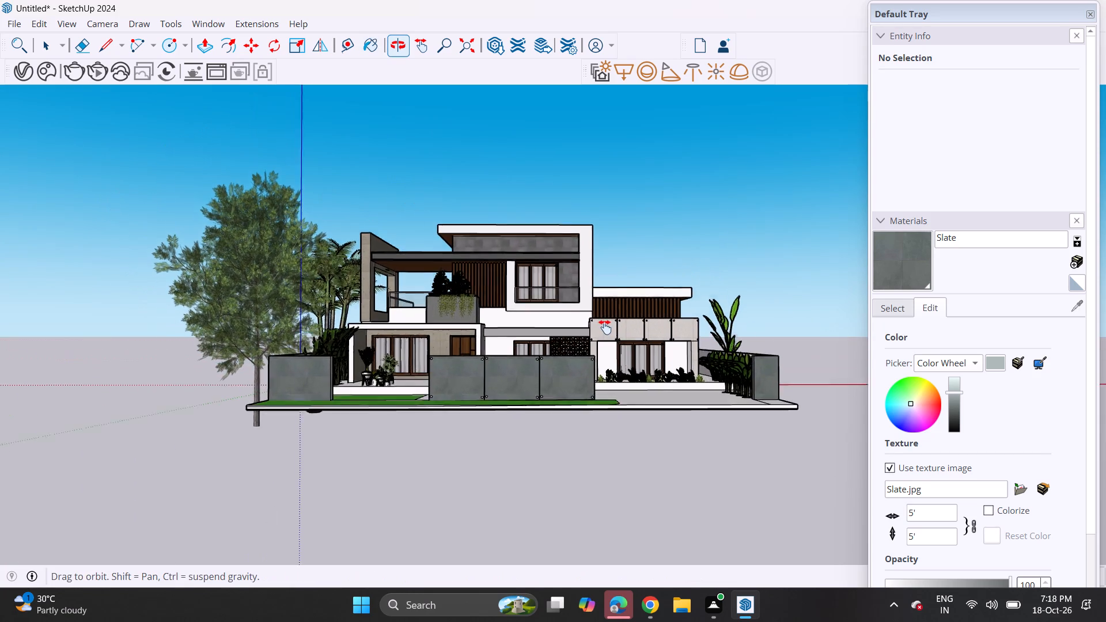
pyautogui.keyDown('shift'); pyautogui.moveTo(605, 327); pyautogui.dragTo(604, 352, button='middle'); pyautogui.keyUp('shift')
# Browse the Downloads folder's components in the import dialog for a gate model suited to the front boundary opening.
pyautogui.click(5, 21)
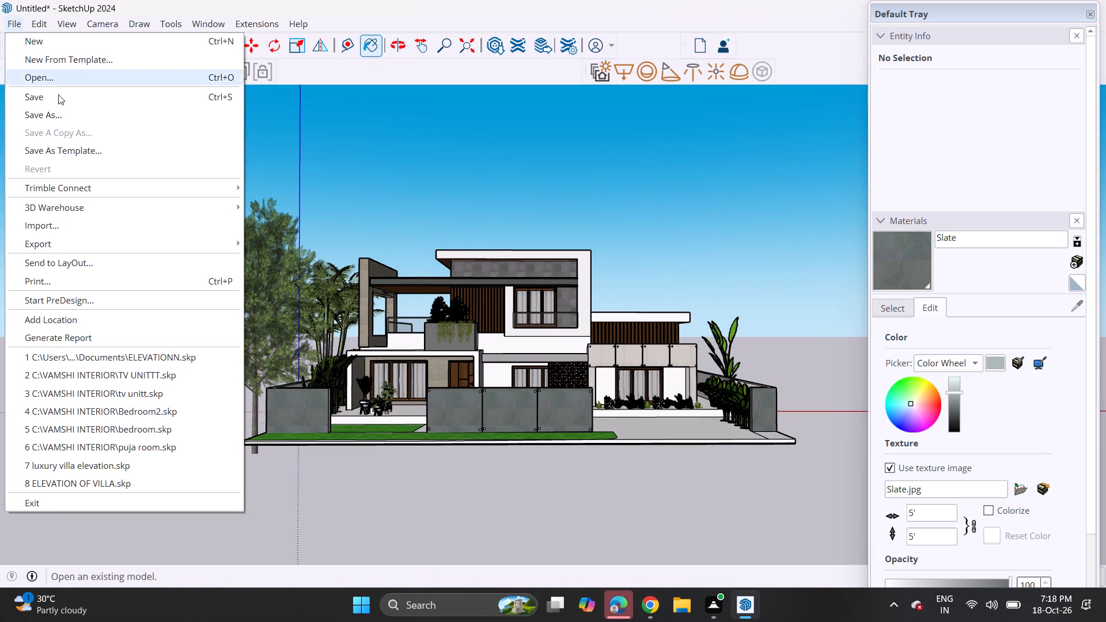
pyautogui.click(33, 224)
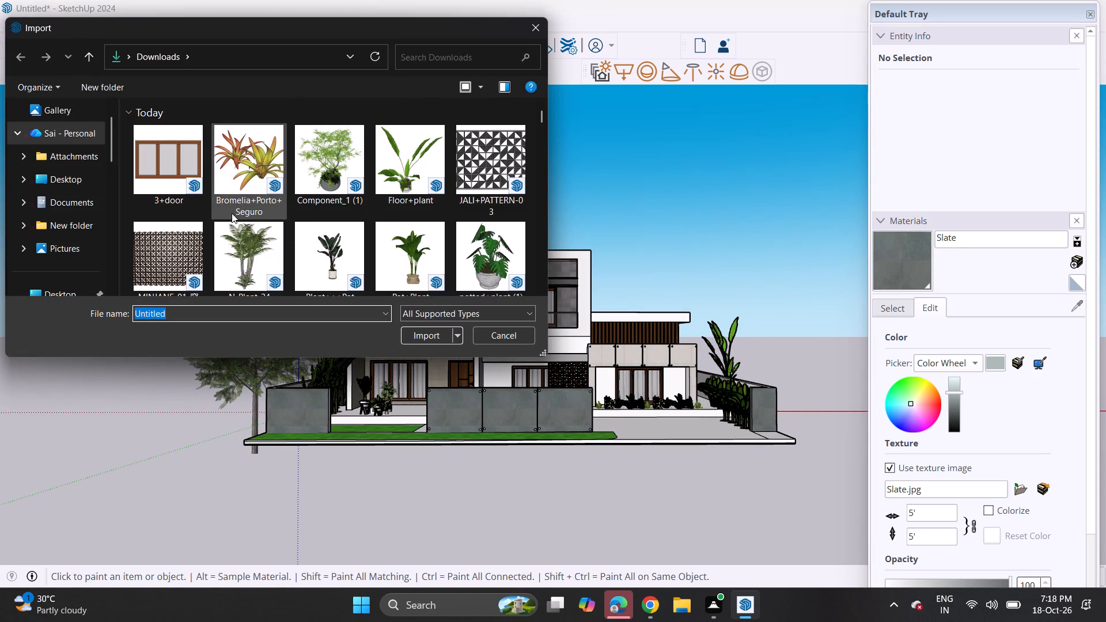
pyautogui.scroll(-13, 232, 213)
pyautogui.scroll(-11, 290, 214)
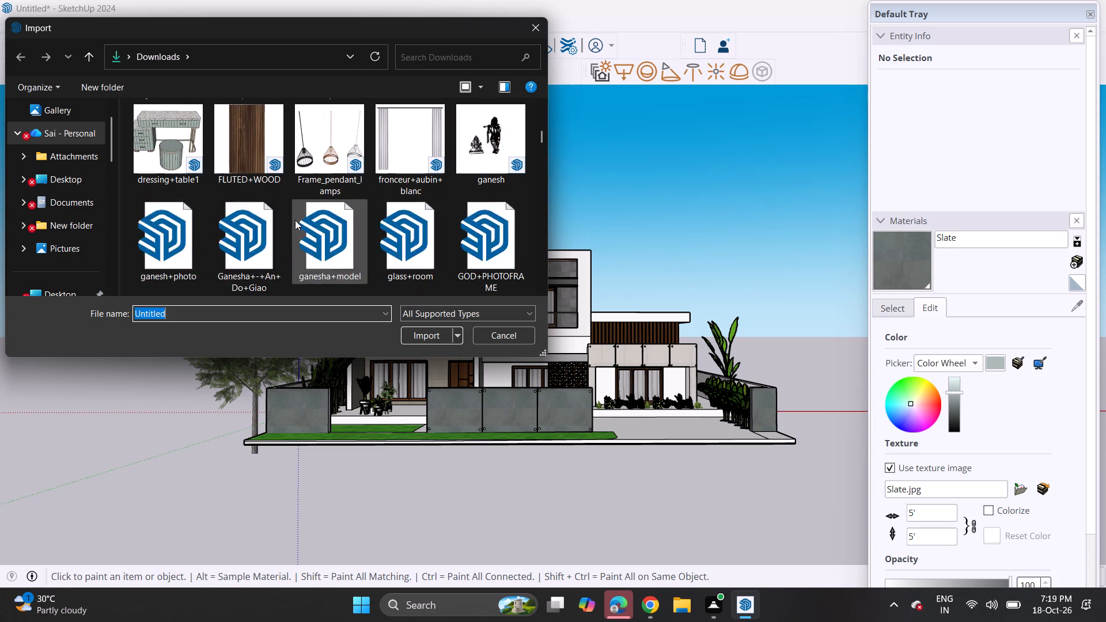
pyautogui.scroll(-6, 295, 220)
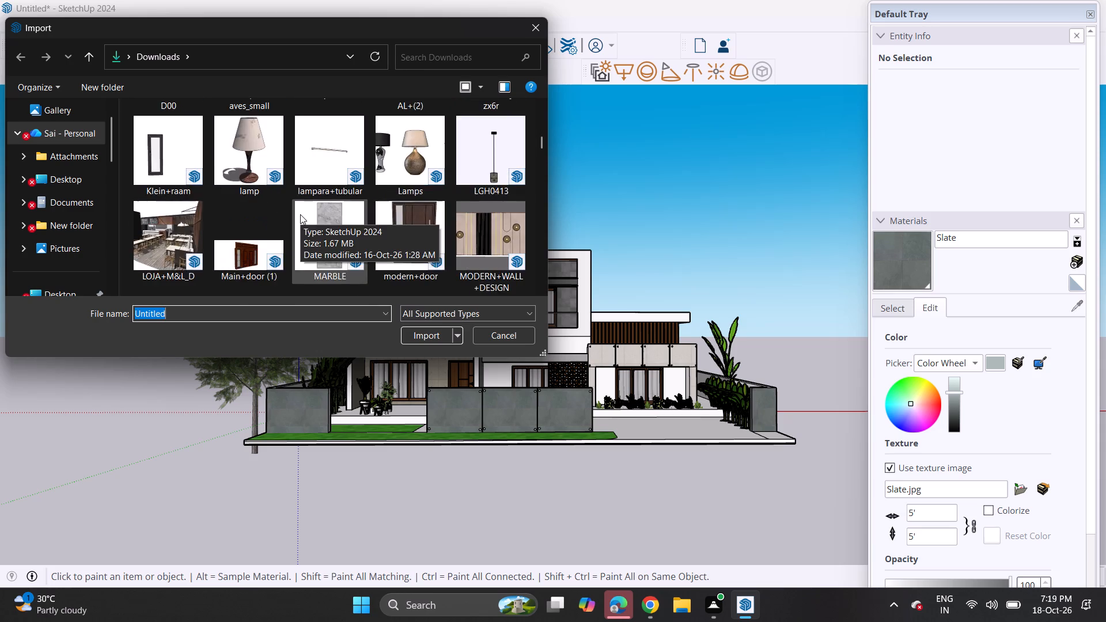
pyautogui.scroll(-9, 300, 214)
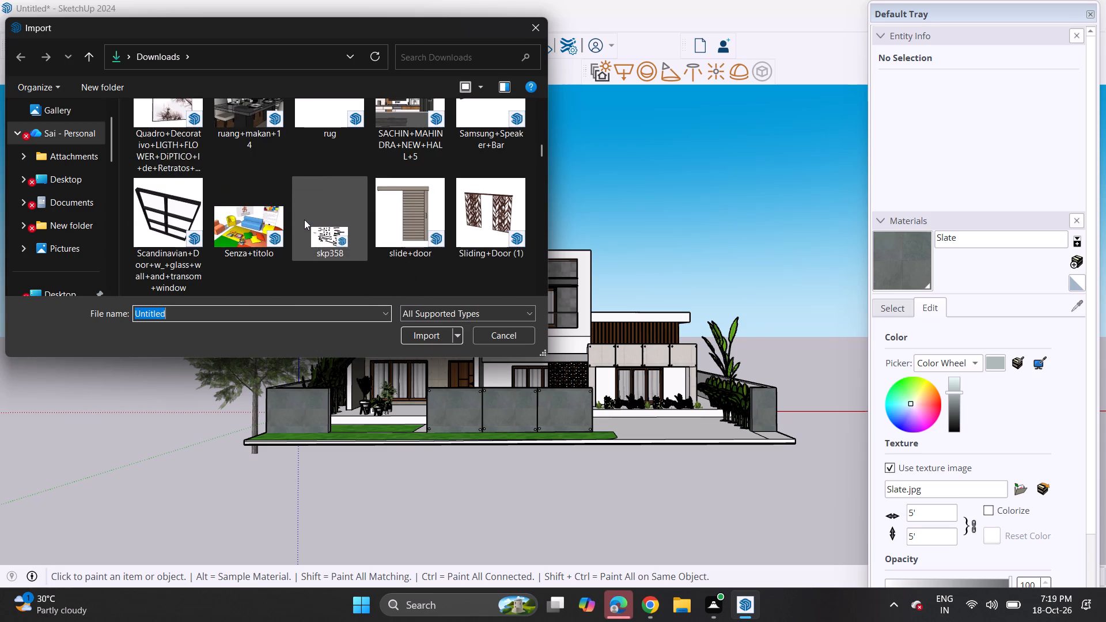
pyautogui.scroll(-7, 304, 219)
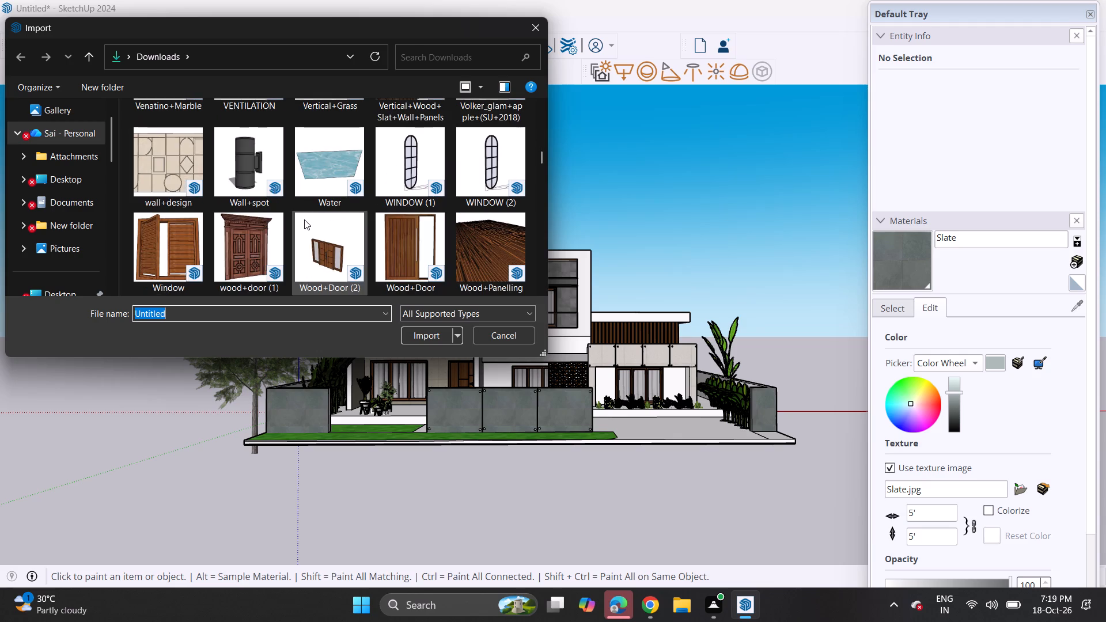
pyautogui.scroll(-8, 304, 219)
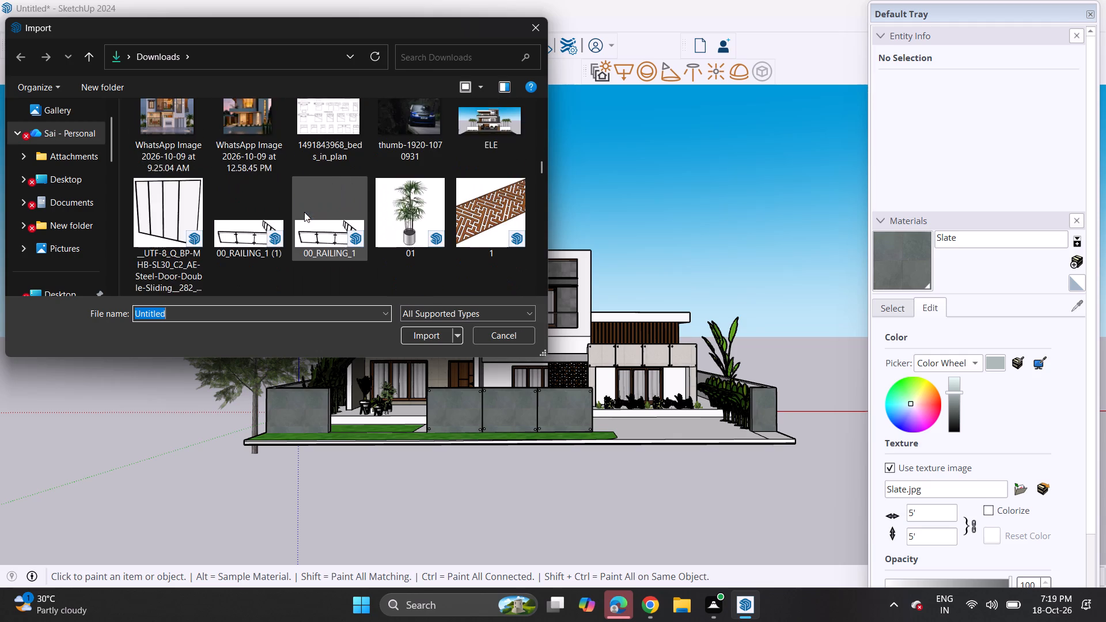
pyautogui.scroll(-4, 303, 210)
pyautogui.scroll(14, 300, 223)
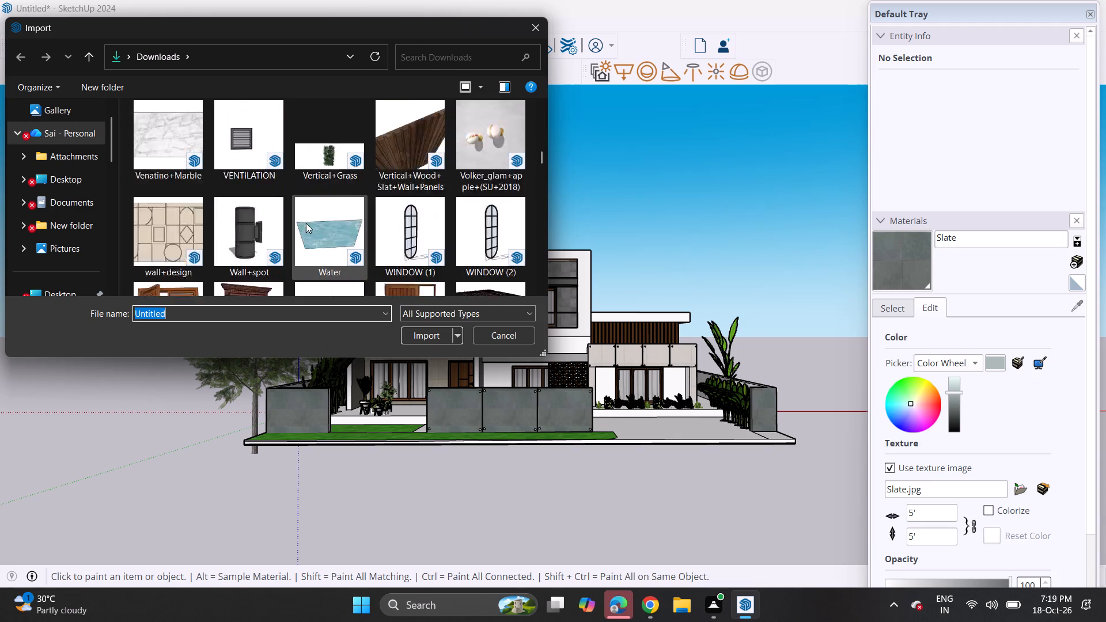
pyautogui.scroll(14, 306, 223)
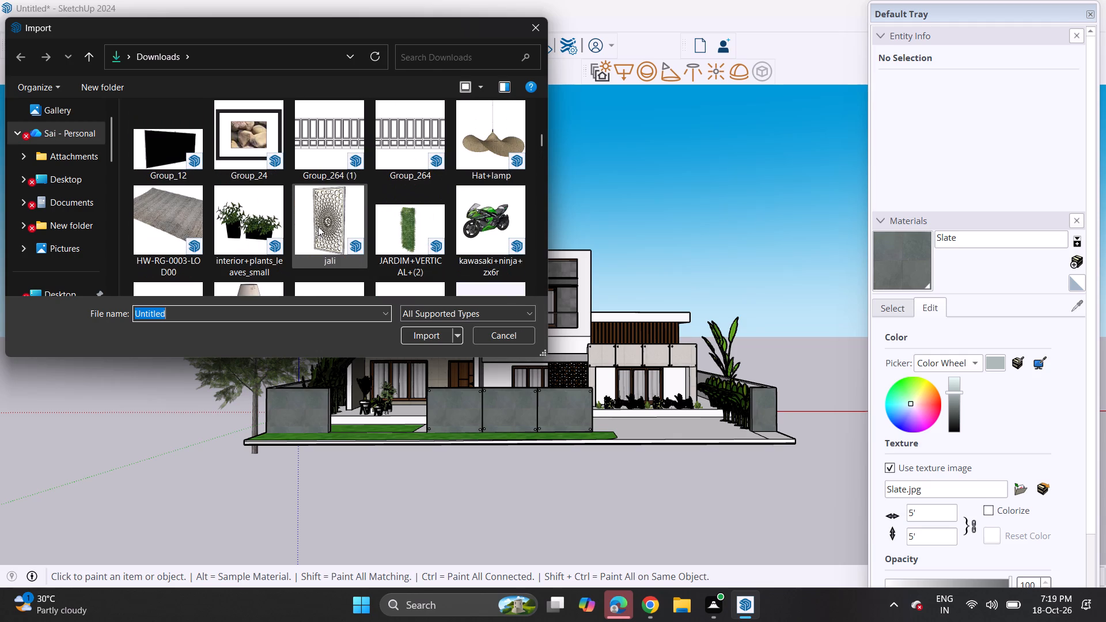
pyautogui.scroll(5, 319, 226)
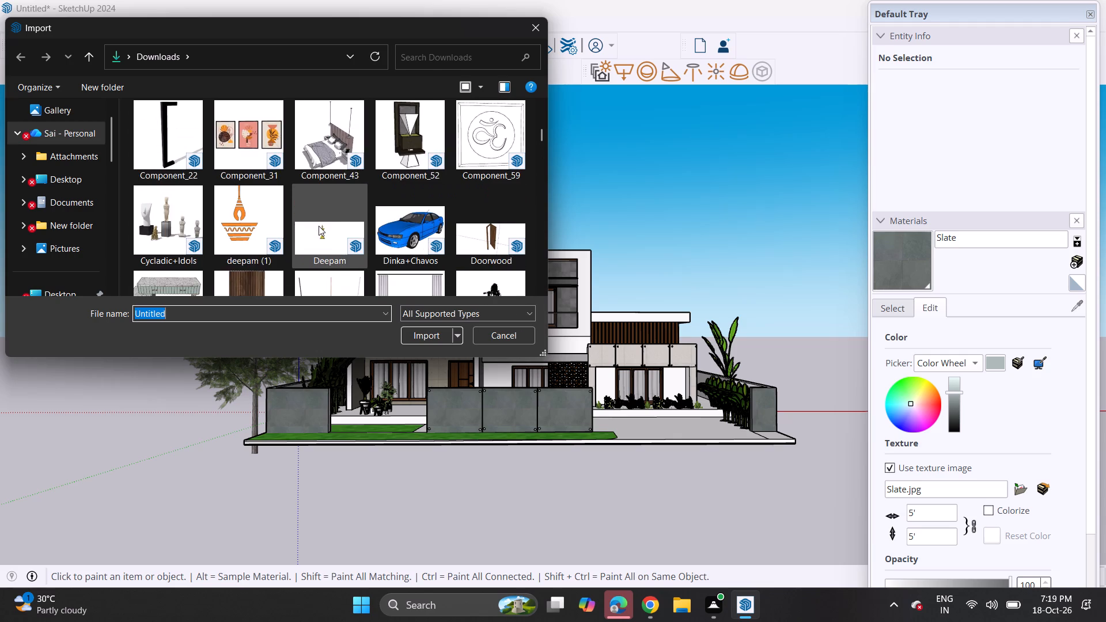
pyautogui.scroll(7, 319, 226)
pyautogui.scroll(-5, 319, 229)
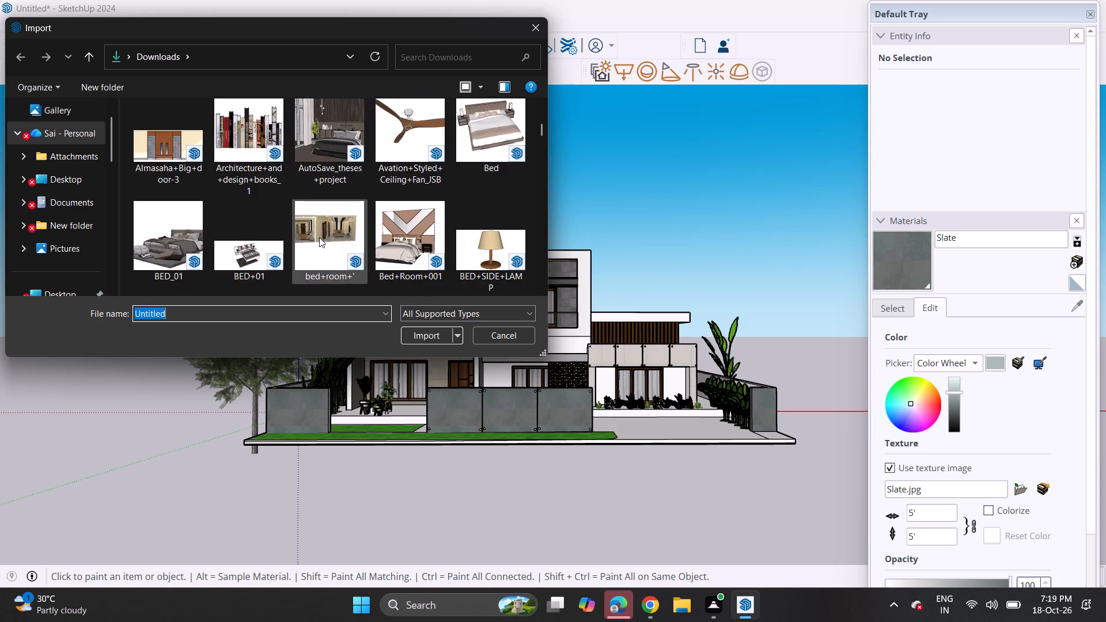
pyautogui.scroll(-16, 319, 237)
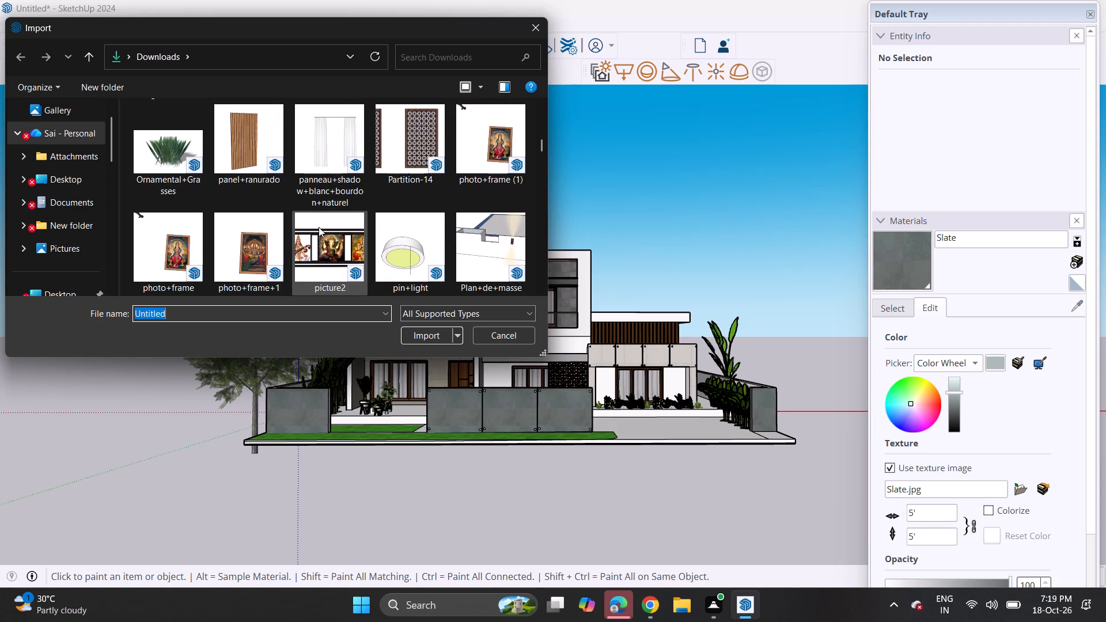
pyautogui.scroll(-20, 319, 227)
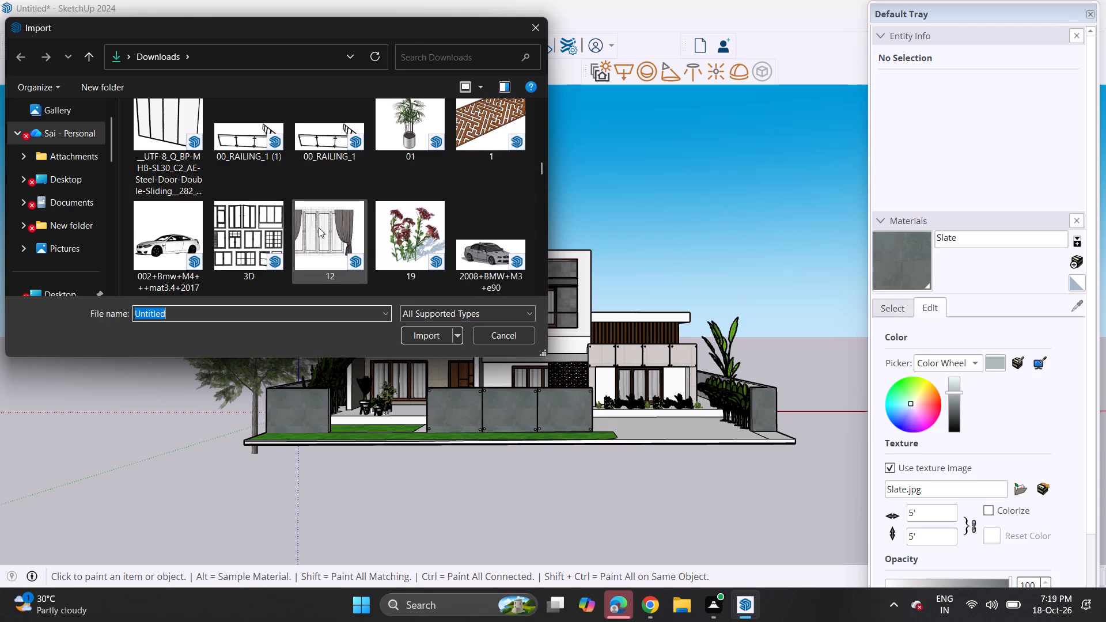
pyautogui.scroll(-7, 319, 227)
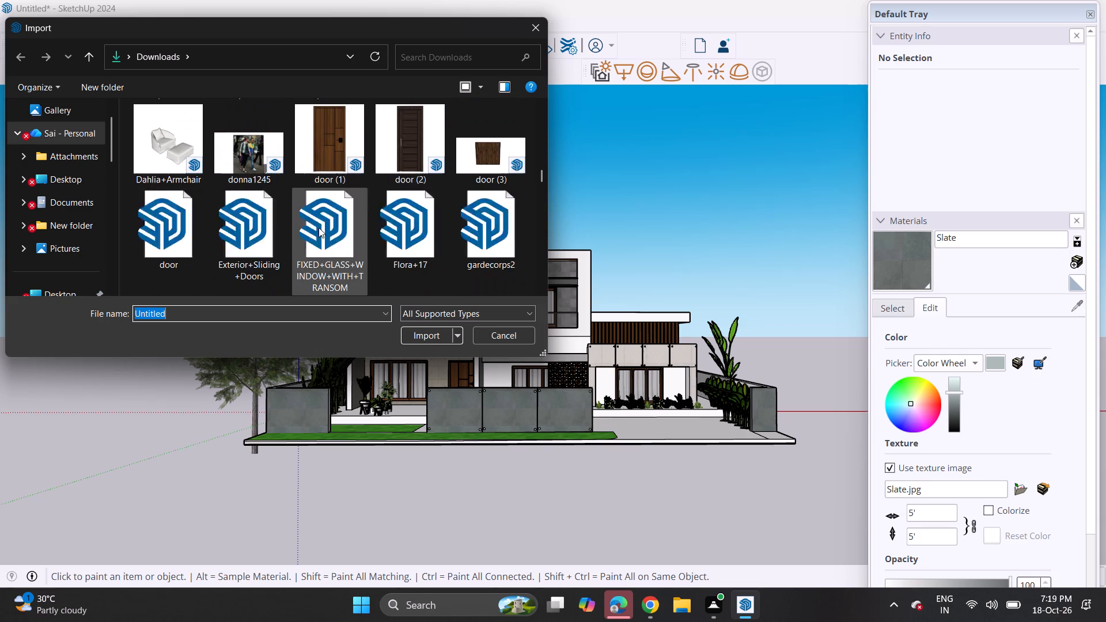
pyautogui.scroll(-1, 319, 227)
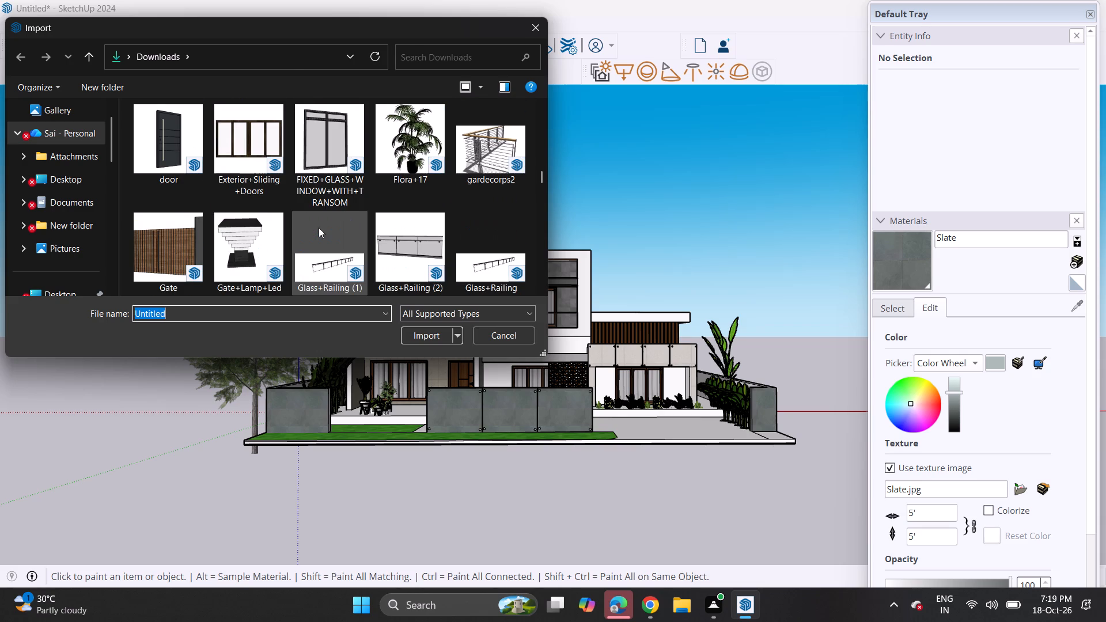
pyautogui.scroll(-5, 319, 227)
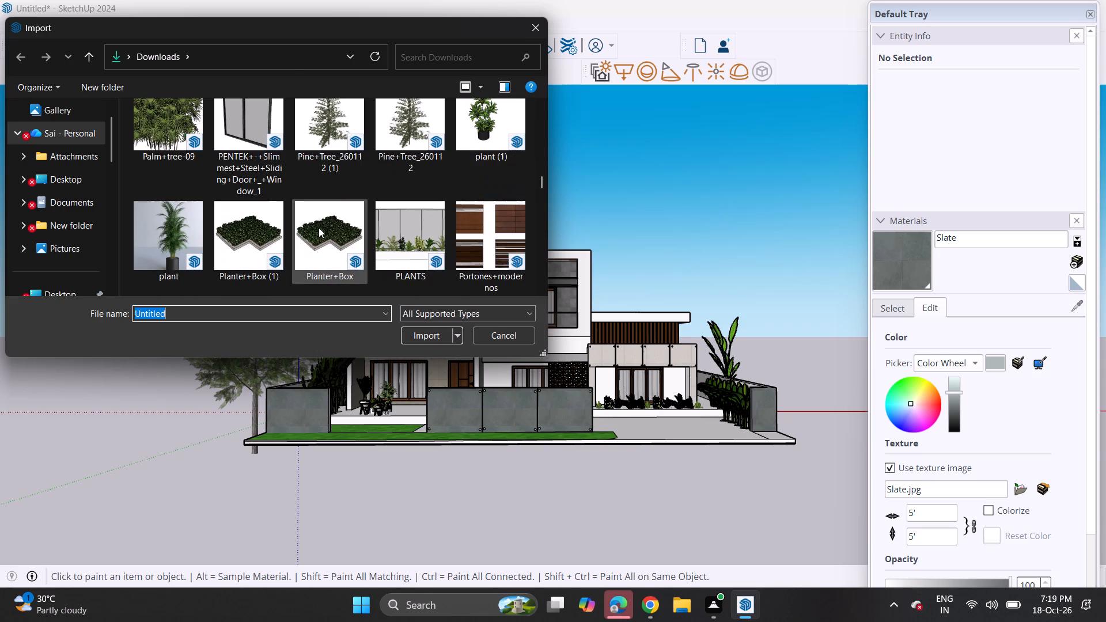
pyautogui.scroll(-5, 319, 227)
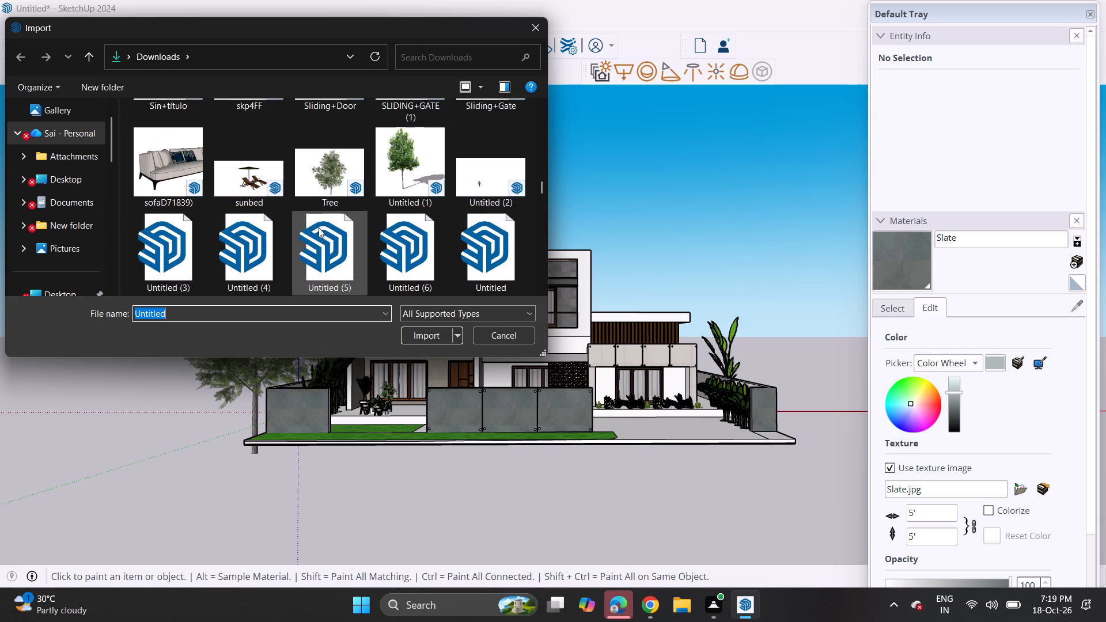
pyautogui.scroll(-8, 319, 227)
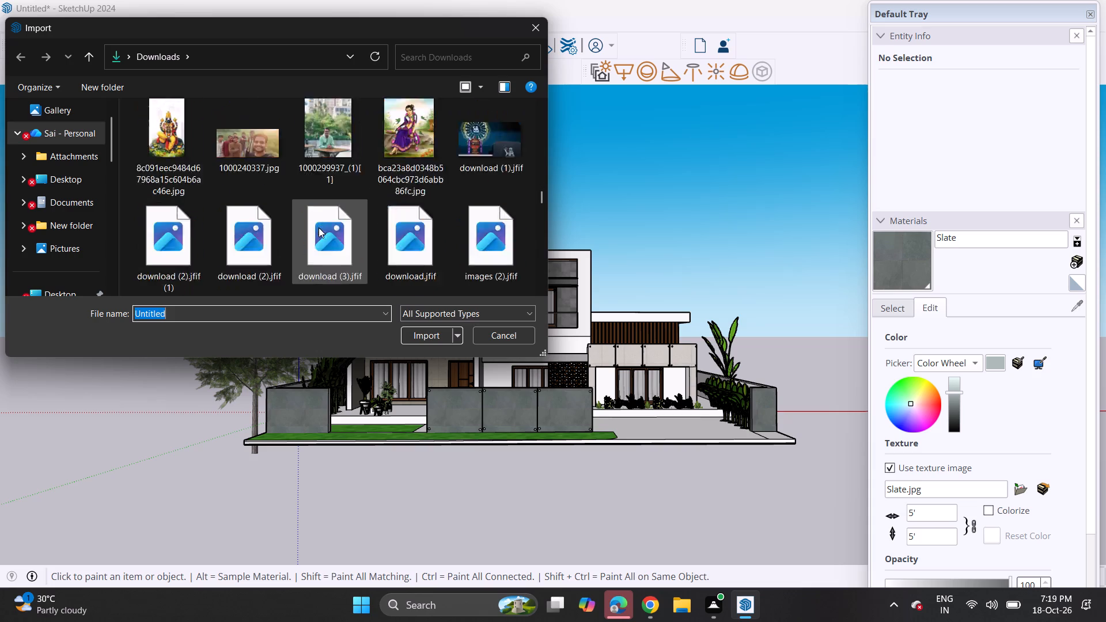
pyautogui.scroll(-4, 319, 227)
pyautogui.scroll(13, 322, 230)
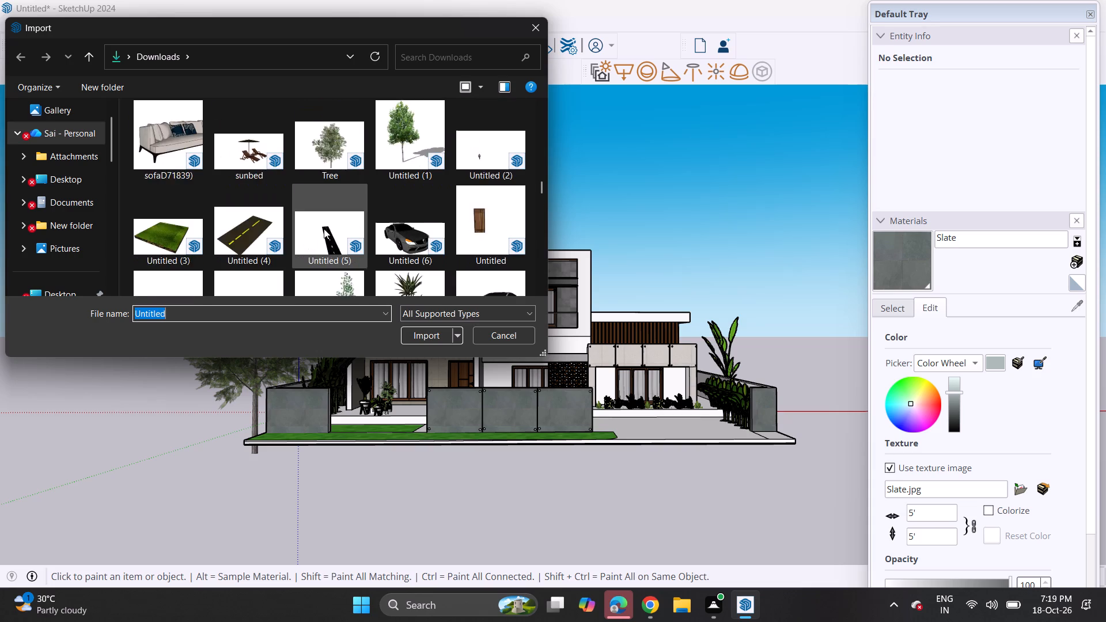
pyautogui.scroll(3, 324, 229)
pyautogui.scroll(-3, 324, 233)
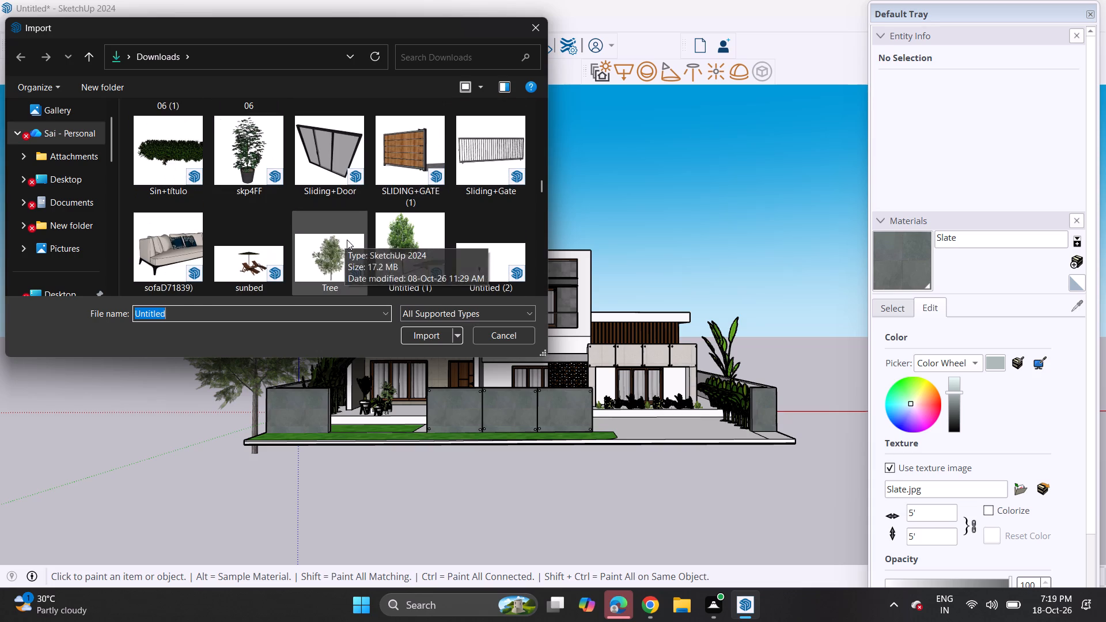
# Import the Sliding+Gate component and place it at the lower corner of the boundary wall end beside the front opening.
pyautogui.click(455, 137)
pyautogui.click(433, 338)
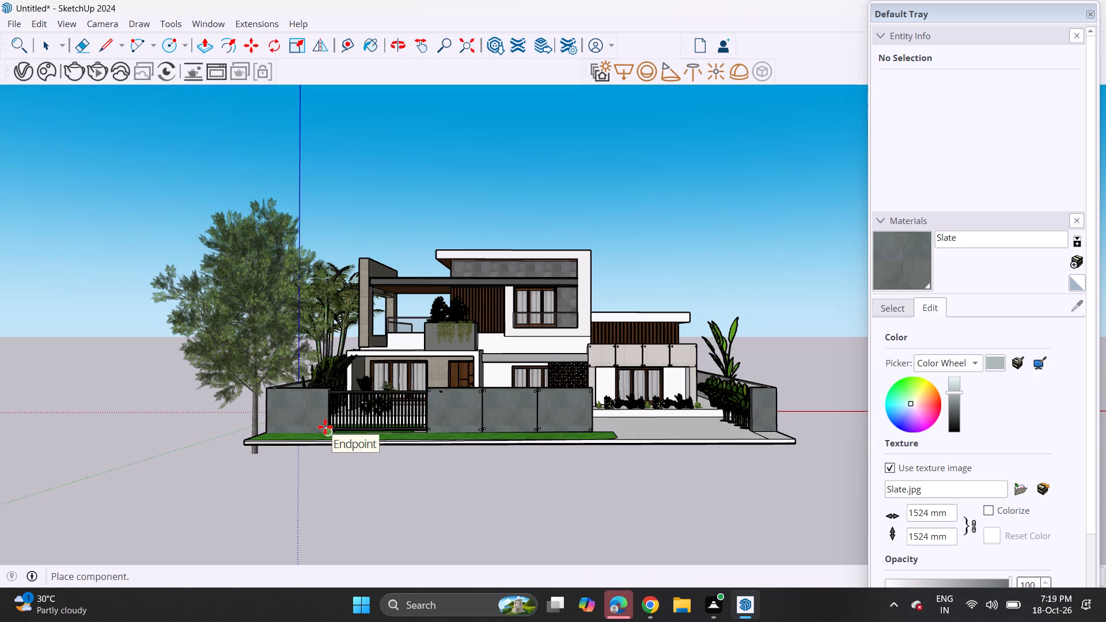
pyautogui.scroll(8, 325, 427)
pyautogui.moveTo(325, 427); pyautogui.dragTo(373, 481, button='middle')
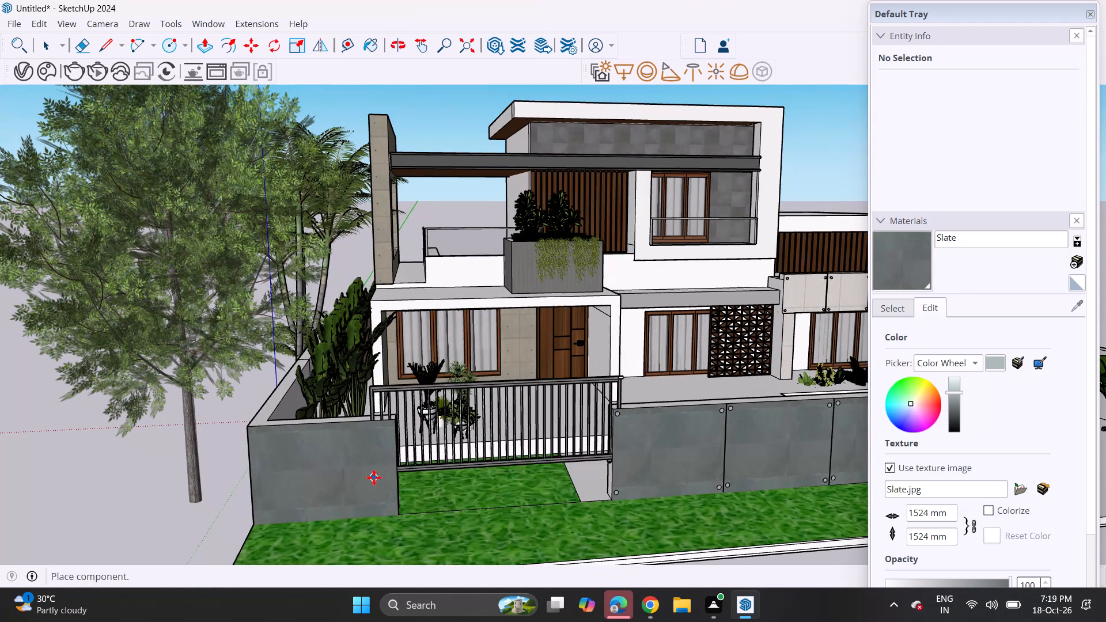
pyautogui.moveTo(373, 475); pyautogui.dragTo(578, 589, button='middle')
pyautogui.scroll(4, 655, 551)
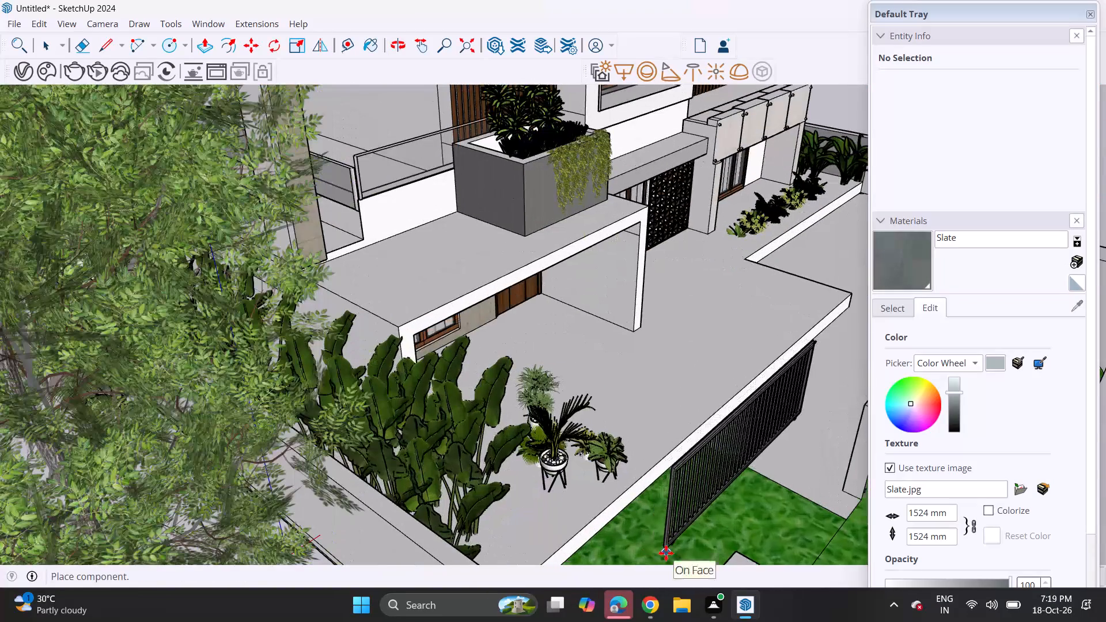
pyautogui.keyDown('shift'); pyautogui.moveTo(672, 555); pyautogui.dragTo(486, 432, button='middle'); pyautogui.keyUp('shift')
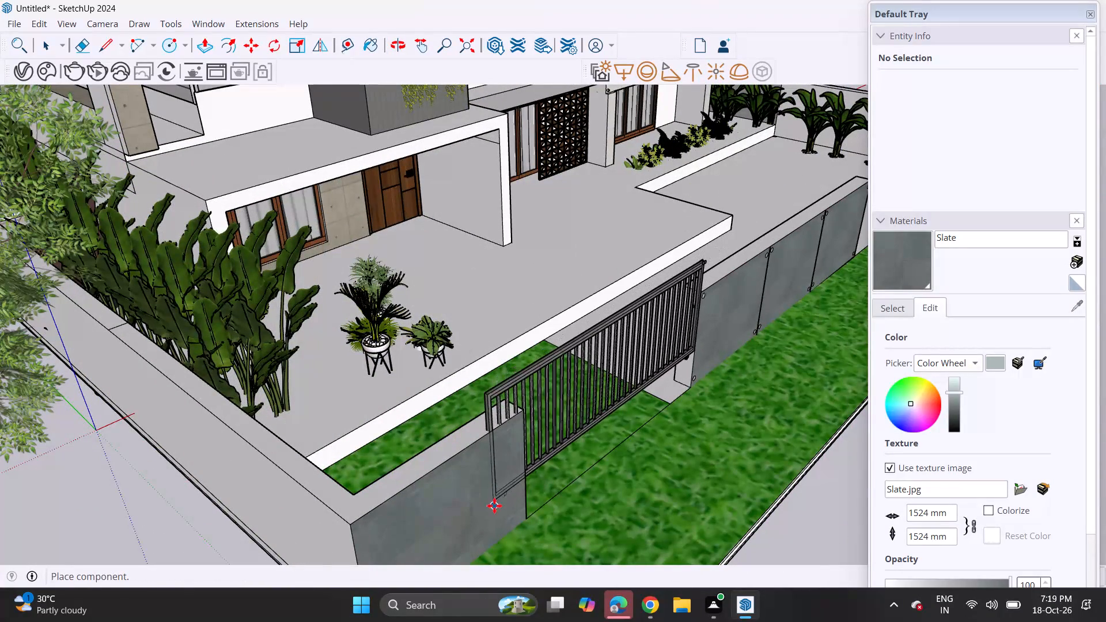
pyautogui.click(528, 520)
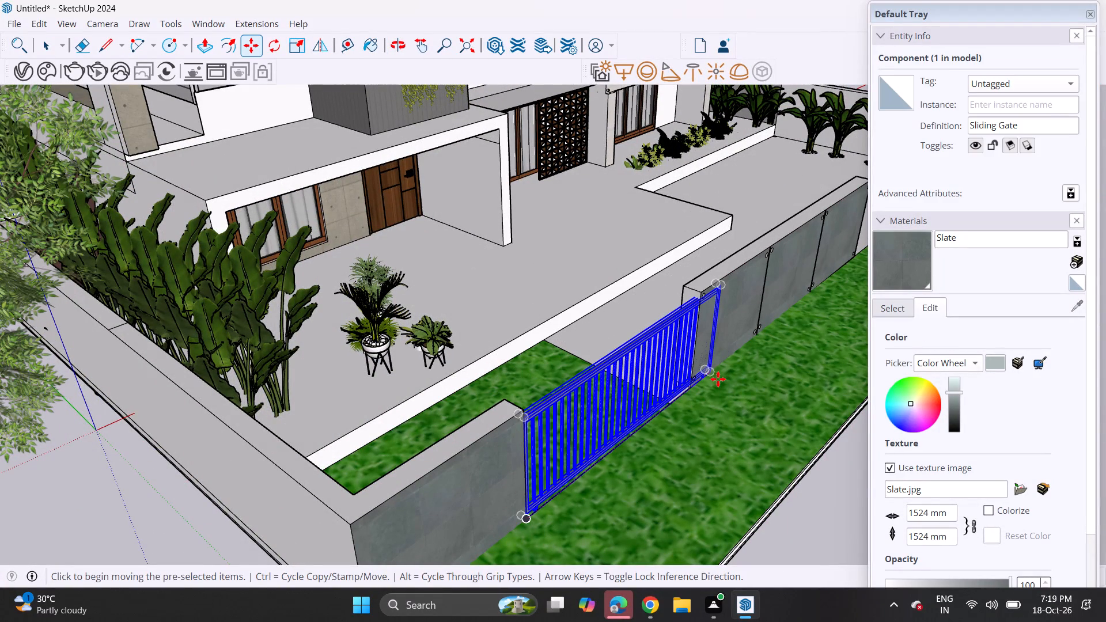
# Move the sliding gate by its far lower corner onto the inner base corner of the panelled boundary wall's end.
pyautogui.click(718, 379)
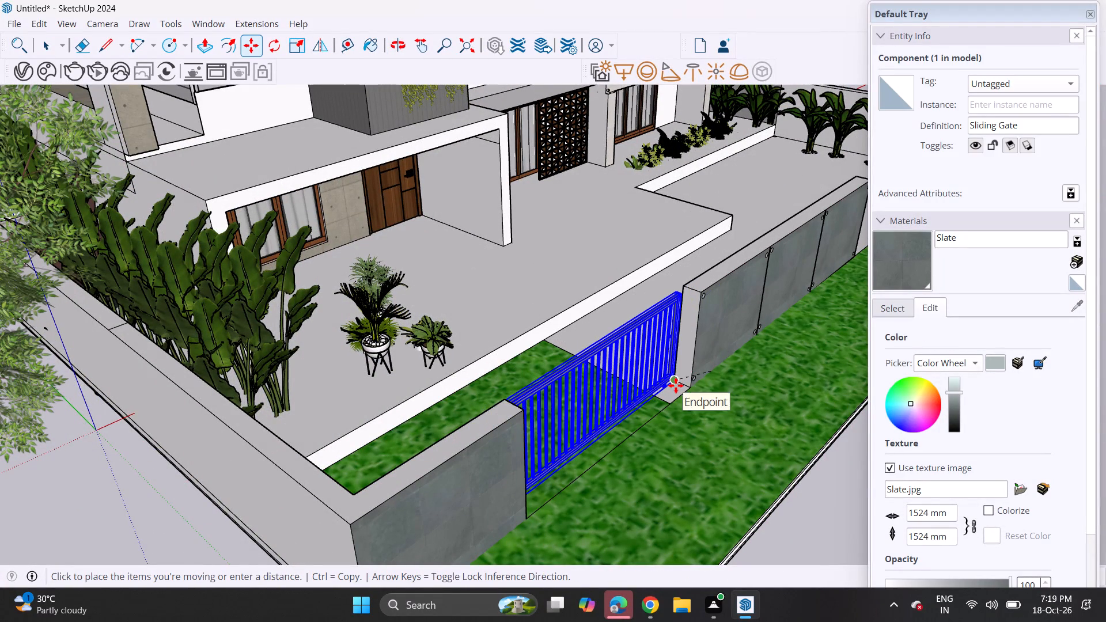
pyautogui.click(676, 385)
# Stretch the sliding gate lengthwise with Scale so that it extends behind the panelled front boundary wall, and deselect it.
pyautogui.moveTo(696, 381); pyautogui.dragTo(529, 313, button='middle')
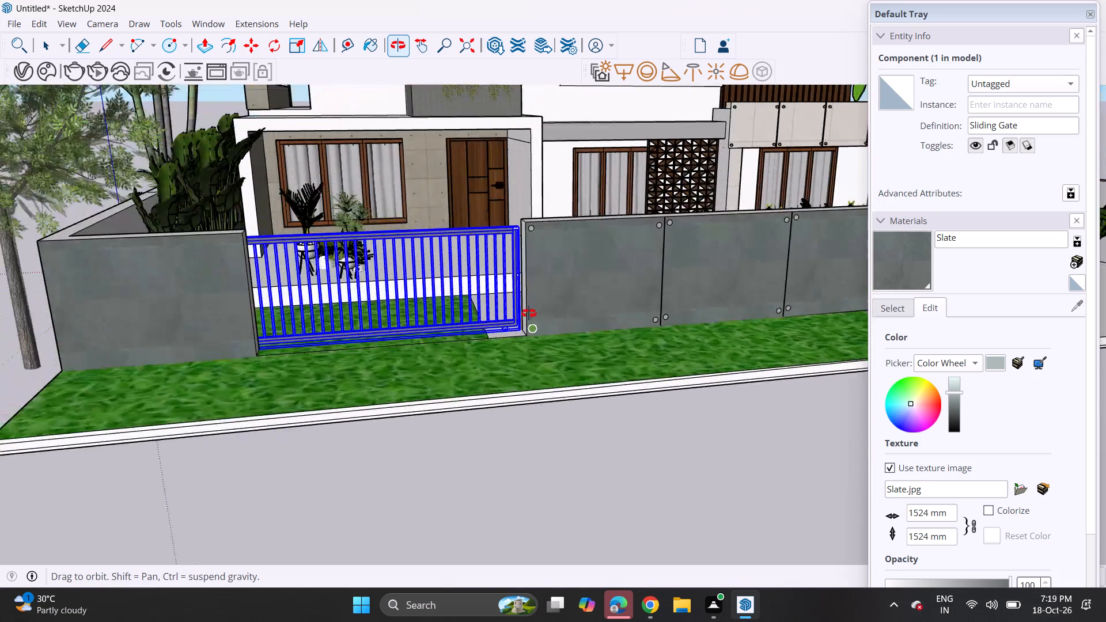
pyautogui.moveTo(529, 313); pyautogui.dragTo(535, 316, button='middle')
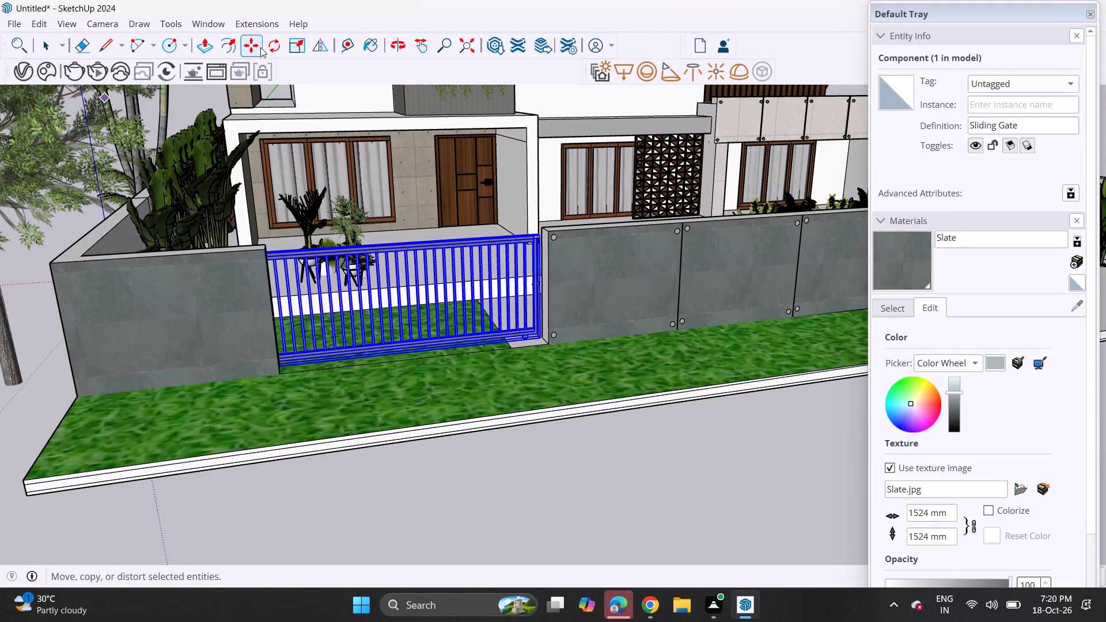
pyautogui.click(284, 49)
pyautogui.click(294, 45)
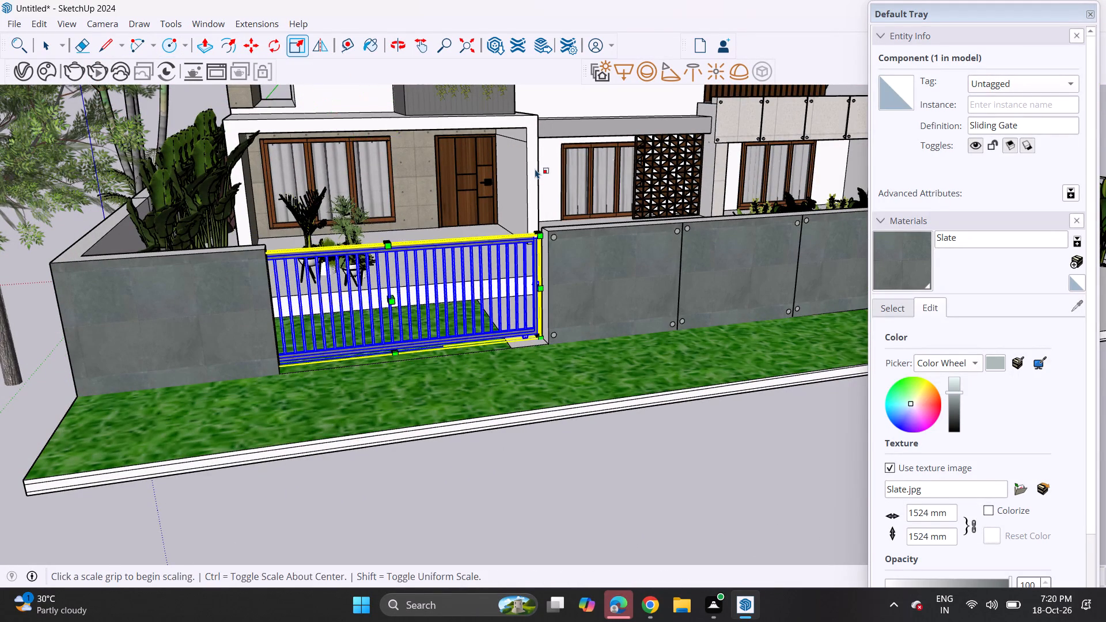
pyautogui.moveTo(535, 169); pyautogui.dragTo(523, 196, button='middle')
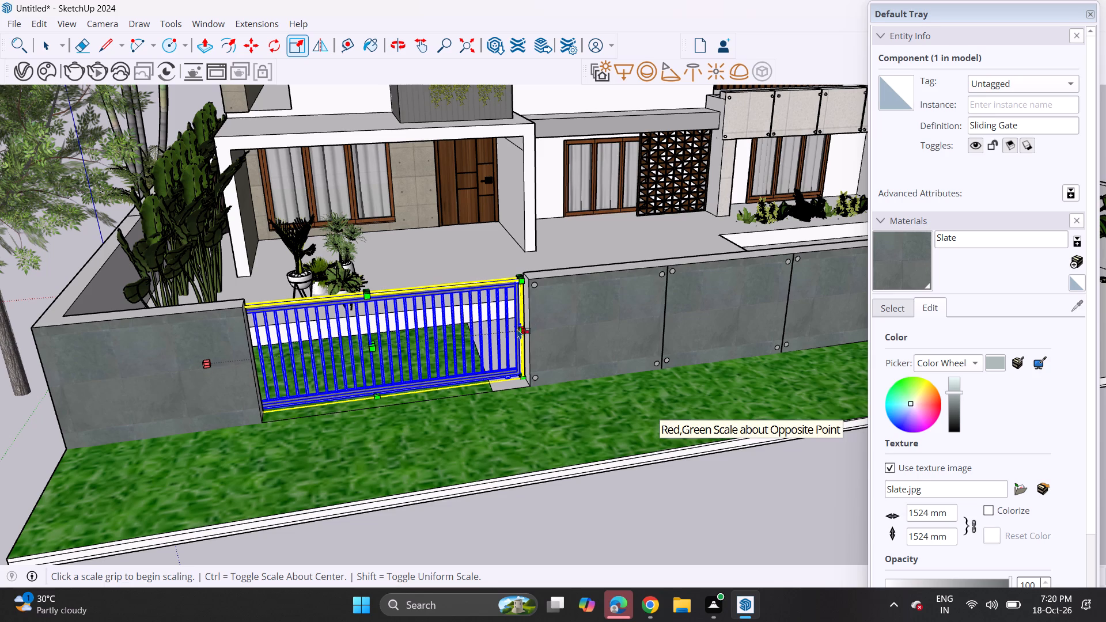
pyautogui.scroll(10, 517, 329)
pyautogui.click(524, 333)
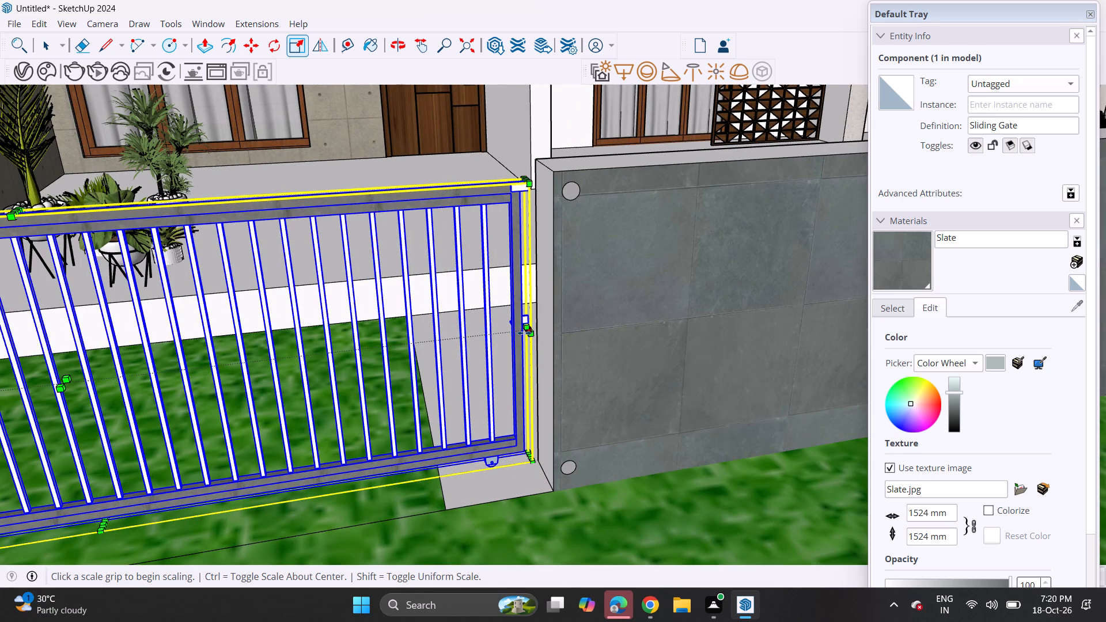
pyautogui.scroll(-2, 810, 289)
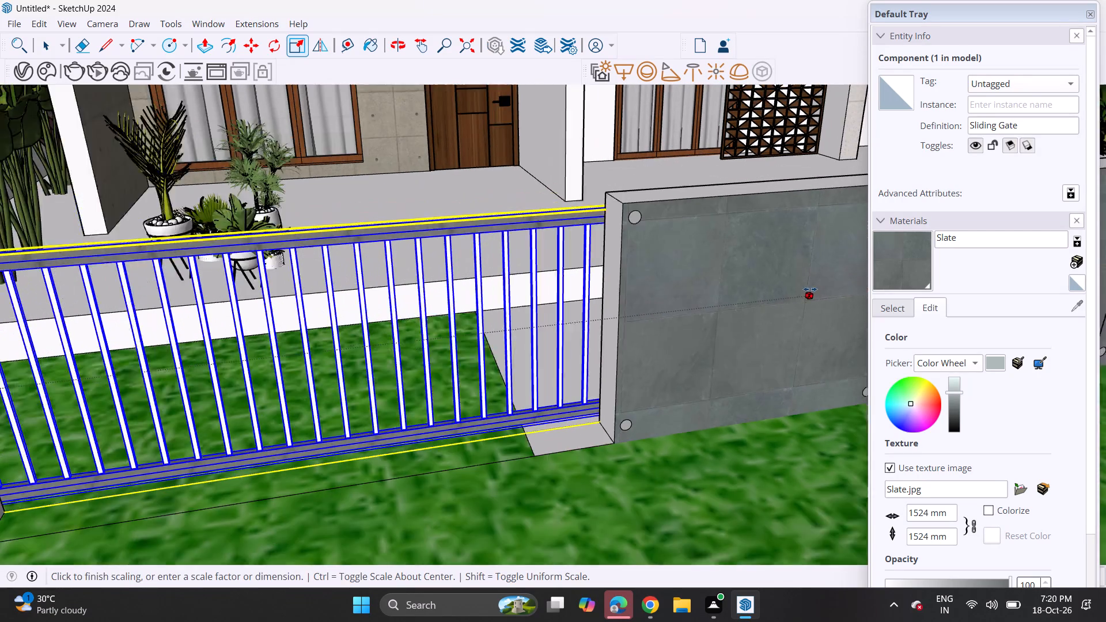
pyautogui.scroll(-5, 810, 289)
pyautogui.moveTo(795, 291); pyautogui.dragTo(540, 304, button='middle')
pyautogui.keyDown('shift'); pyautogui.scroll(1, 773, 299); pyautogui.keyUp('shift')
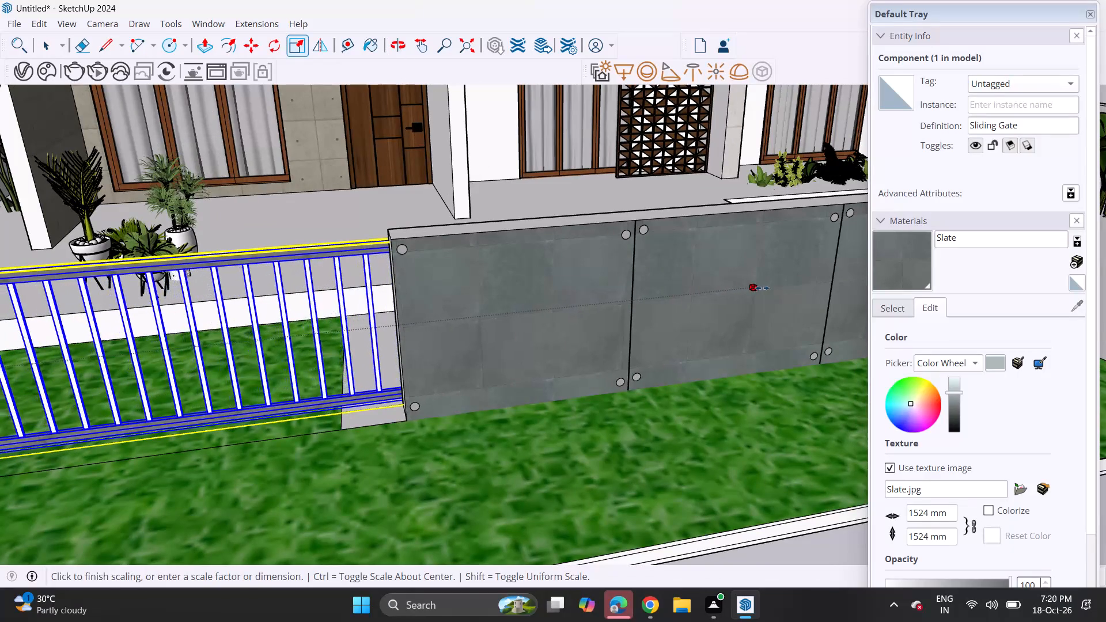
pyautogui.click(771, 287)
pyautogui.press('space')
pyautogui.click(347, 445)
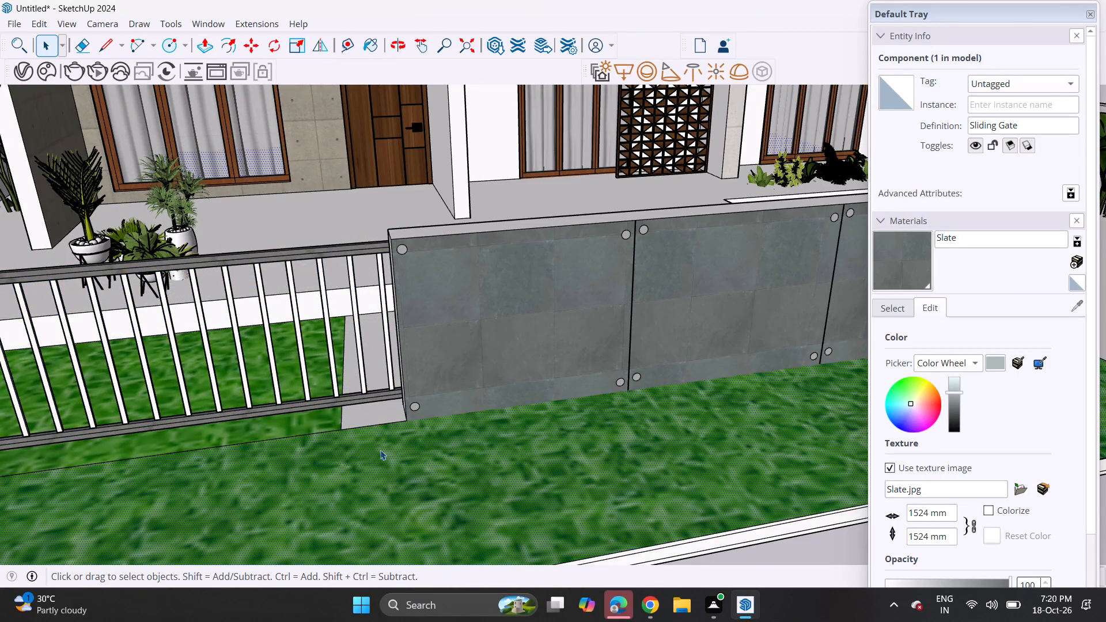
pyautogui.moveTo(380, 450); pyautogui.dragTo(347, 345, button='middle')
pyautogui.scroll(-7, 337, 323)
pyautogui.keyDown('shift'); pyautogui.moveTo(330, 322); pyautogui.dragTo(402, 376, button='middle'); pyautogui.keyUp('shift')
pyautogui.scroll(-1, 397, 368)
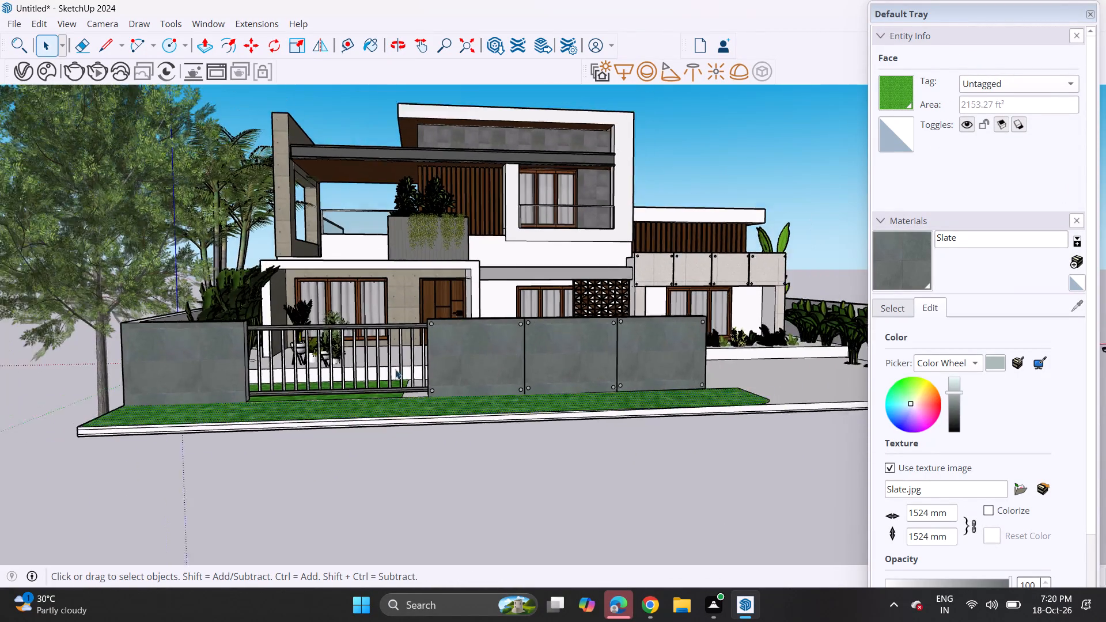
# Browse the Downloads folder's components in the import dialog for a slatted wooden gate or sliding-door model.
pyautogui.scroll(-3, 395, 369)
pyautogui.click(7, 21)
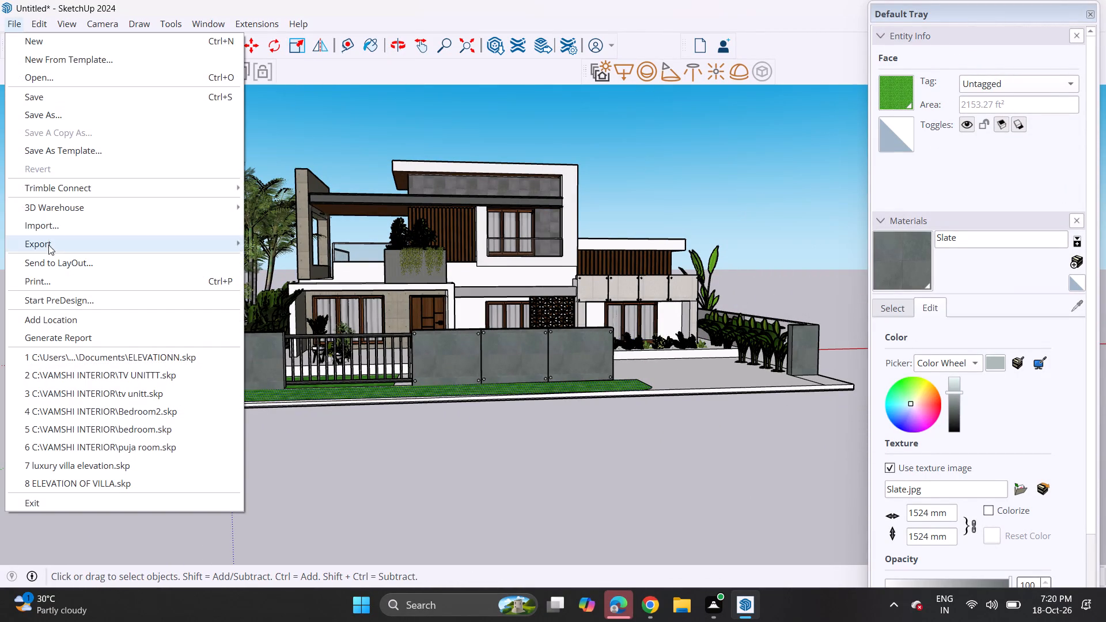
pyautogui.click(48, 222)
pyautogui.scroll(-6, 210, 234)
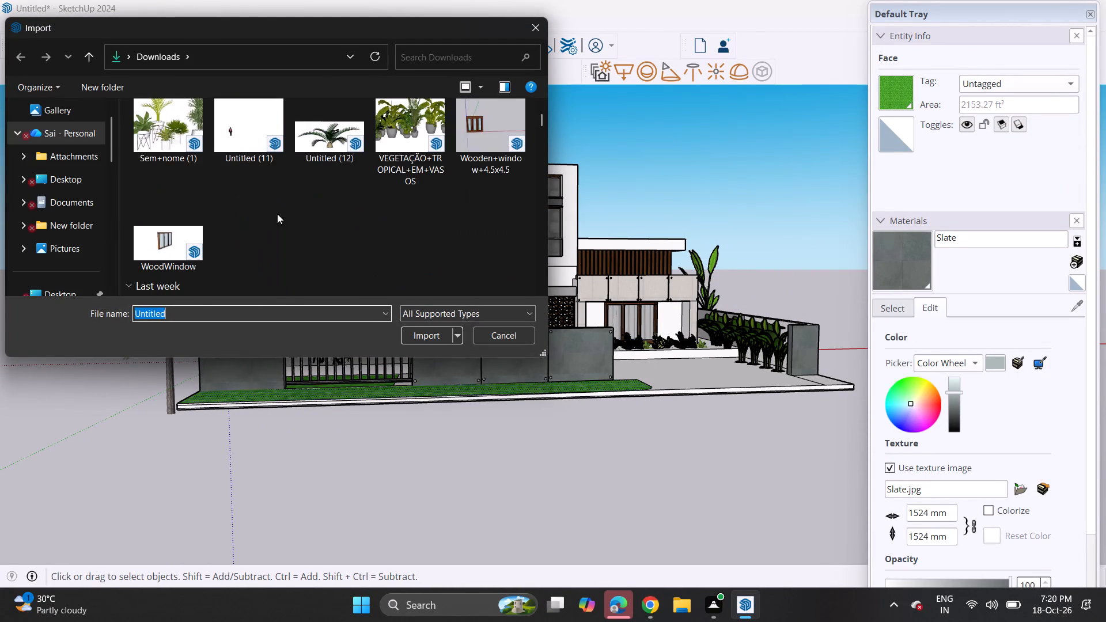
pyautogui.scroll(-2, 277, 214)
pyautogui.scroll(-4, 316, 241)
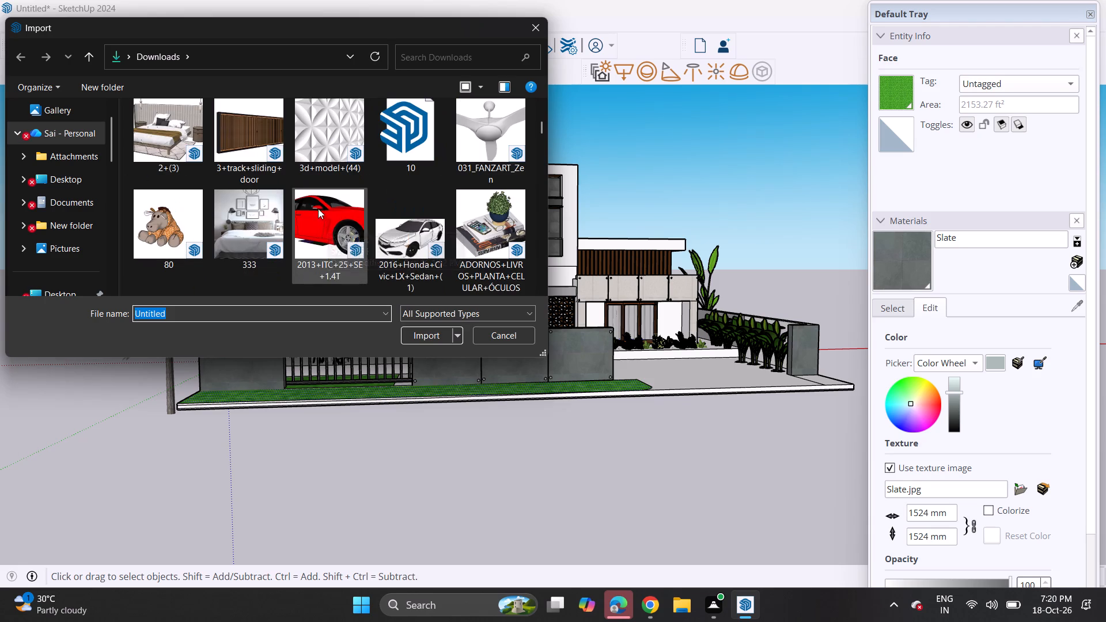
pyautogui.scroll(-8, 314, 200)
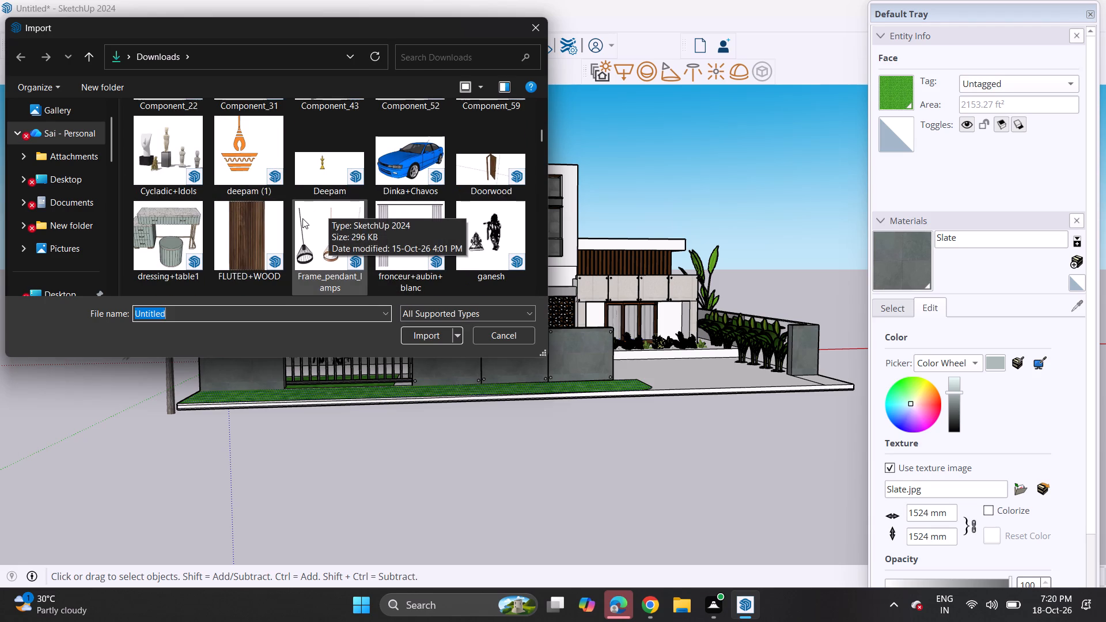
pyautogui.scroll(-8, 302, 219)
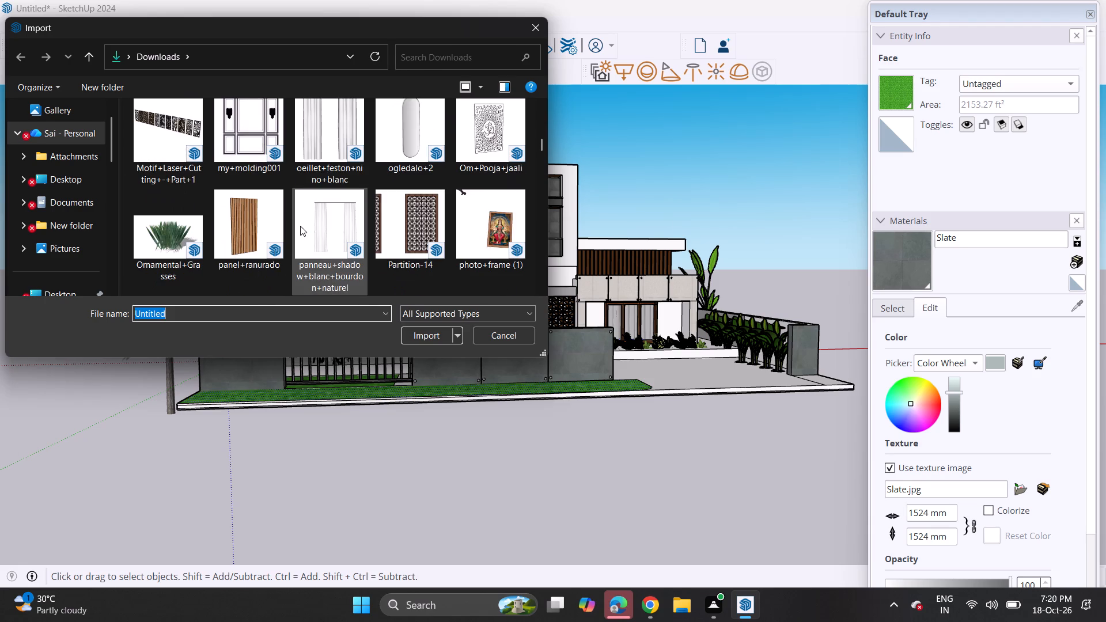
pyautogui.scroll(-8, 300, 226)
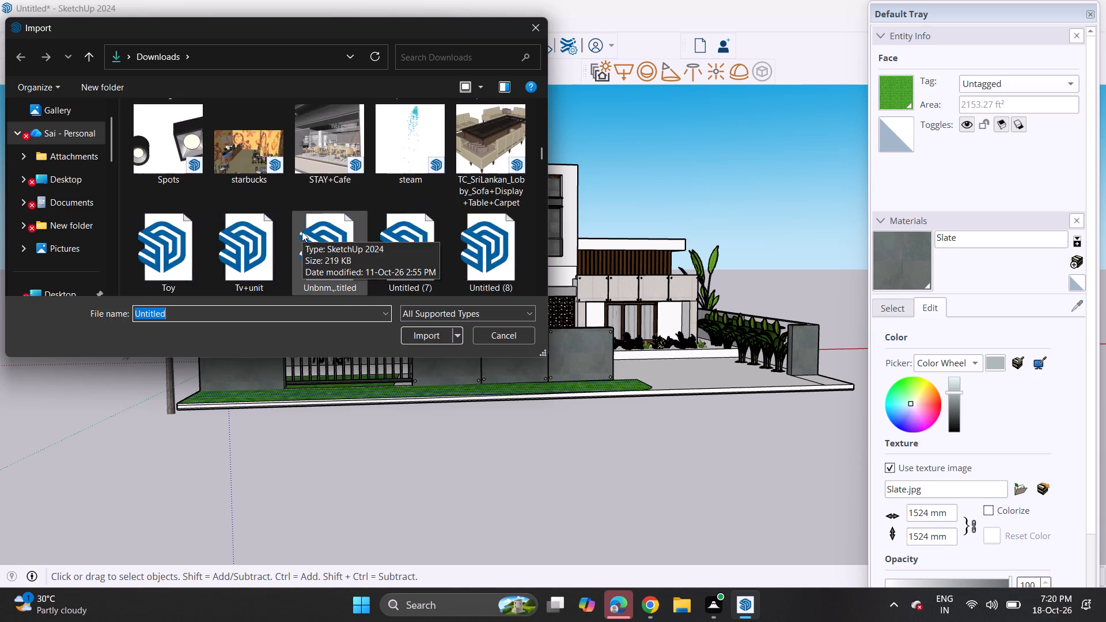
pyautogui.scroll(-5, 302, 232)
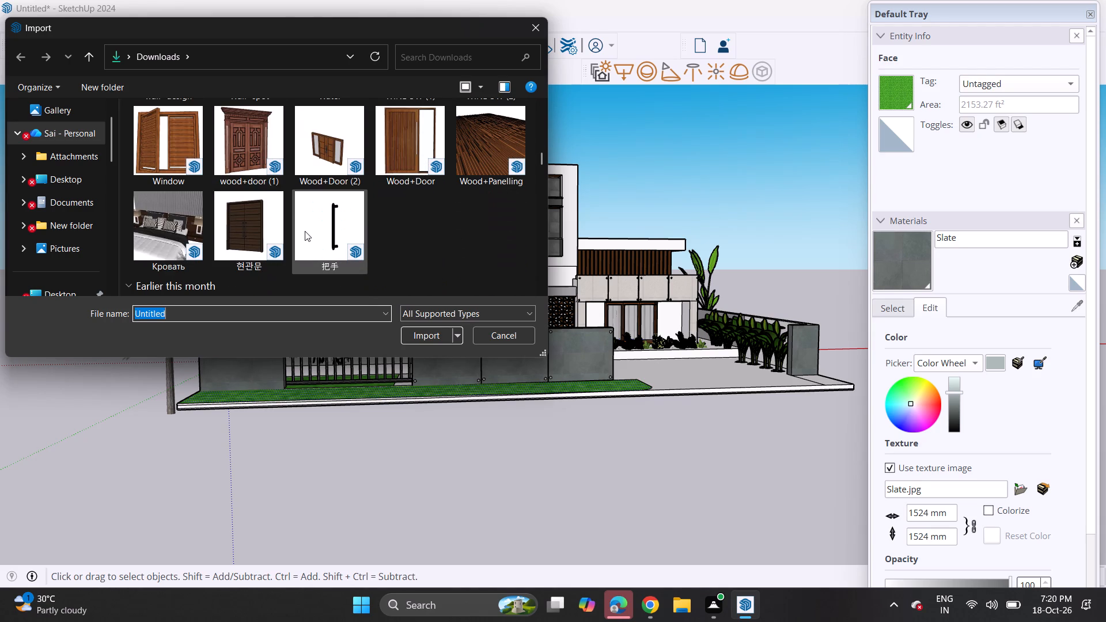
pyautogui.scroll(-3, 305, 231)
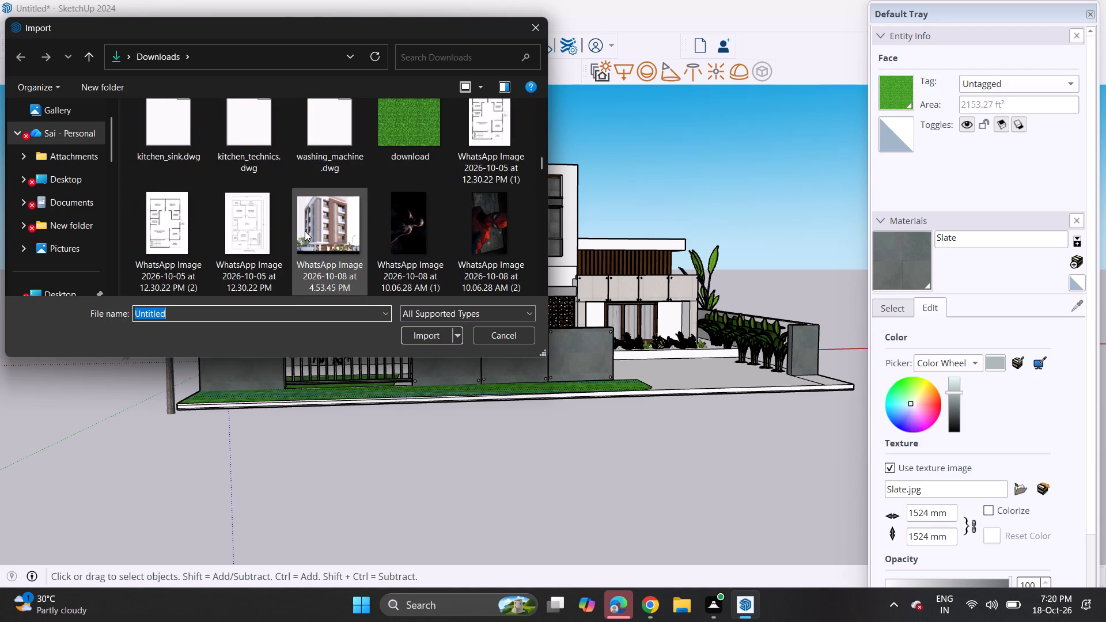
pyautogui.scroll(-8, 305, 231)
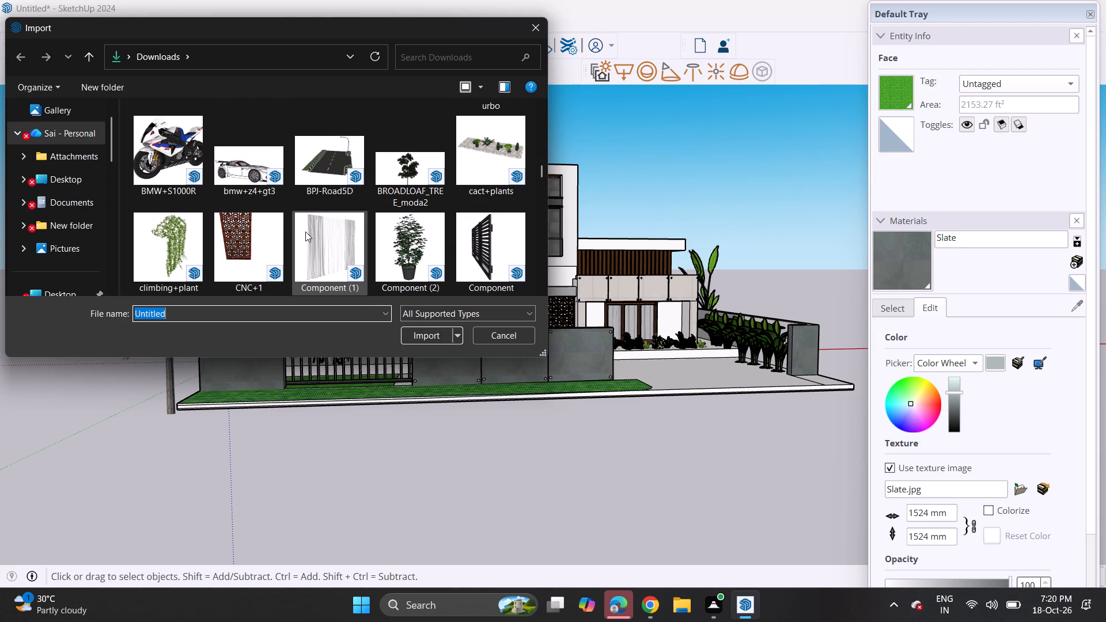
pyautogui.scroll(-3, 305, 232)
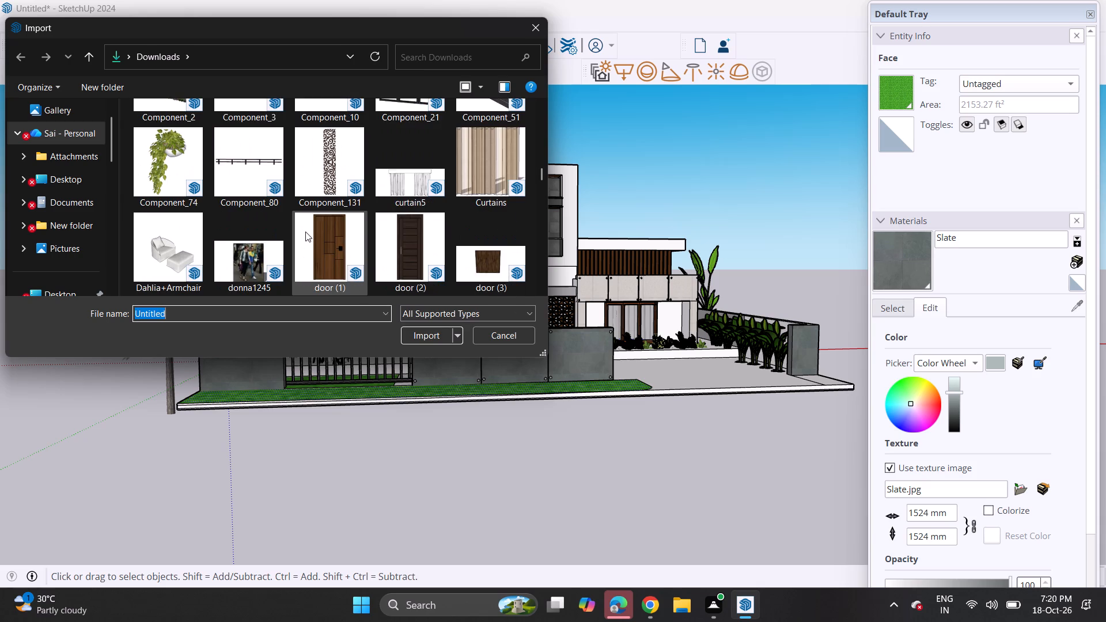
pyautogui.scroll(-3, 305, 232)
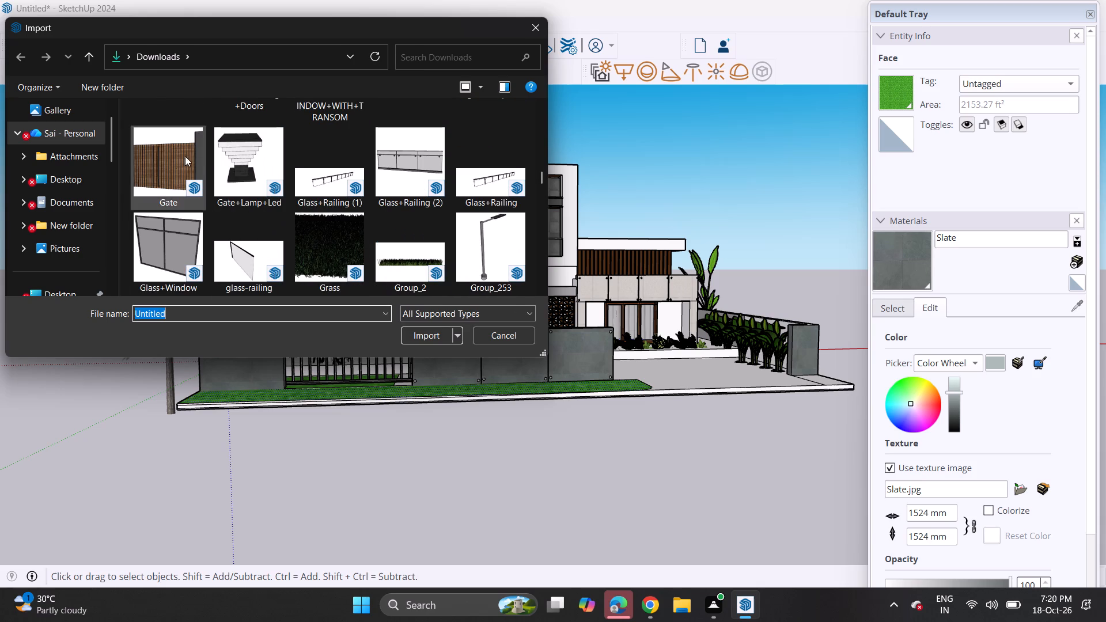
pyautogui.click(150, 169)
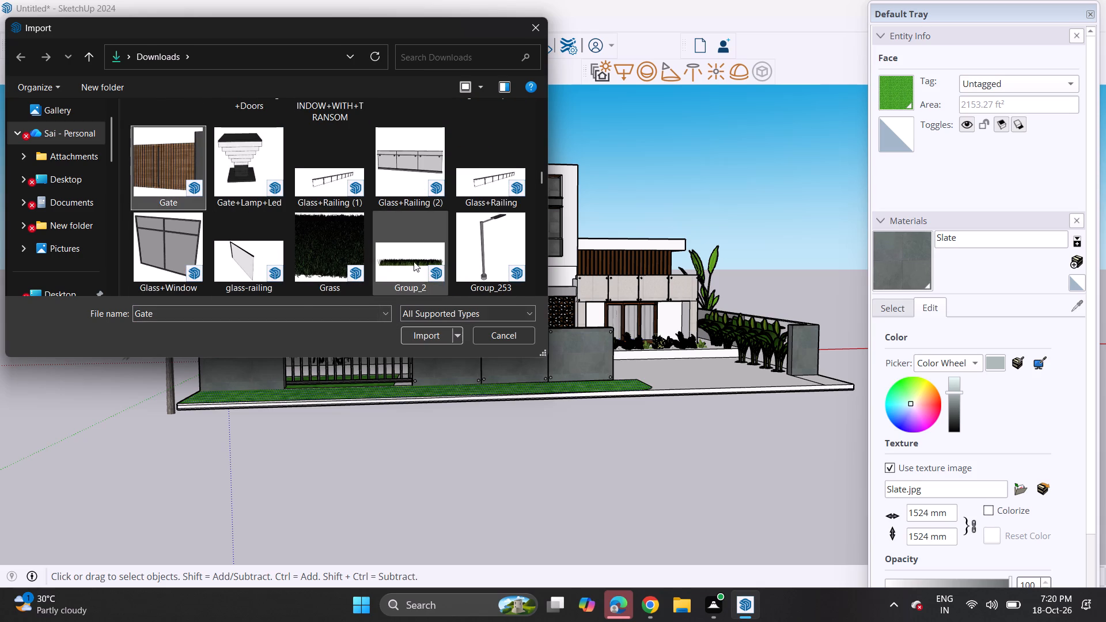
pyautogui.scroll(20, 414, 261)
pyautogui.scroll(13, 408, 245)
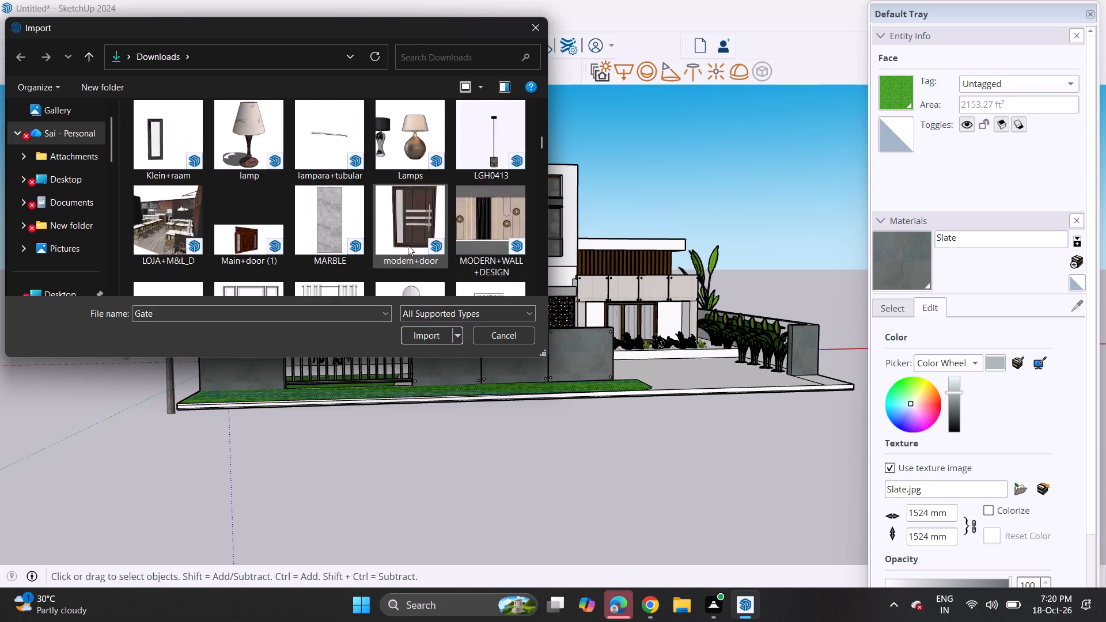
pyautogui.scroll(11, 408, 245)
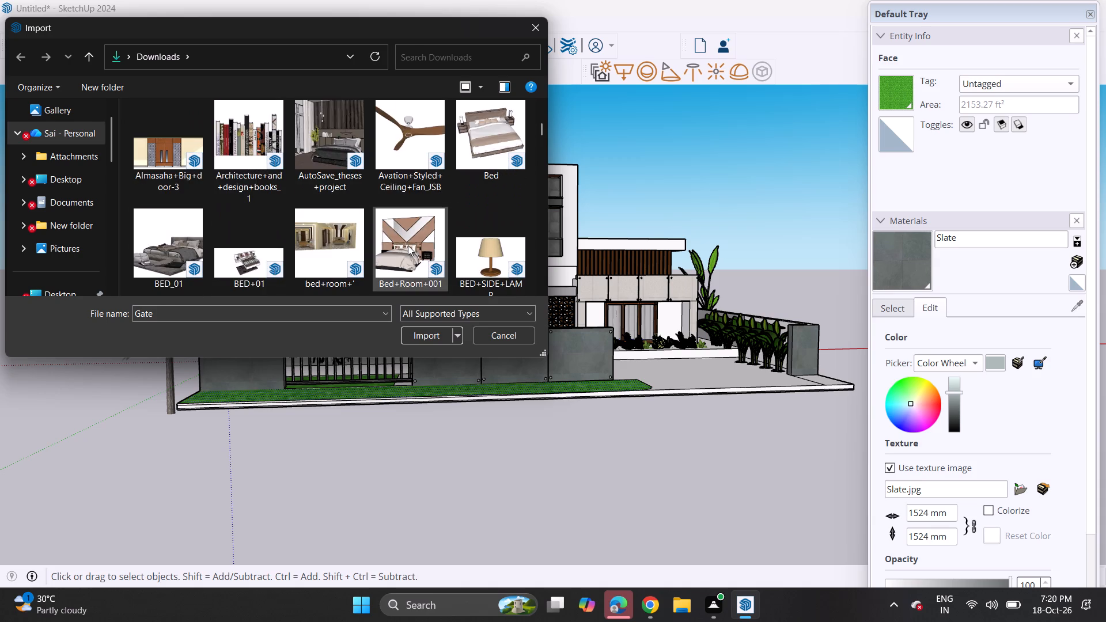
pyautogui.scroll(4, 408, 245)
pyautogui.scroll(-2, 369, 251)
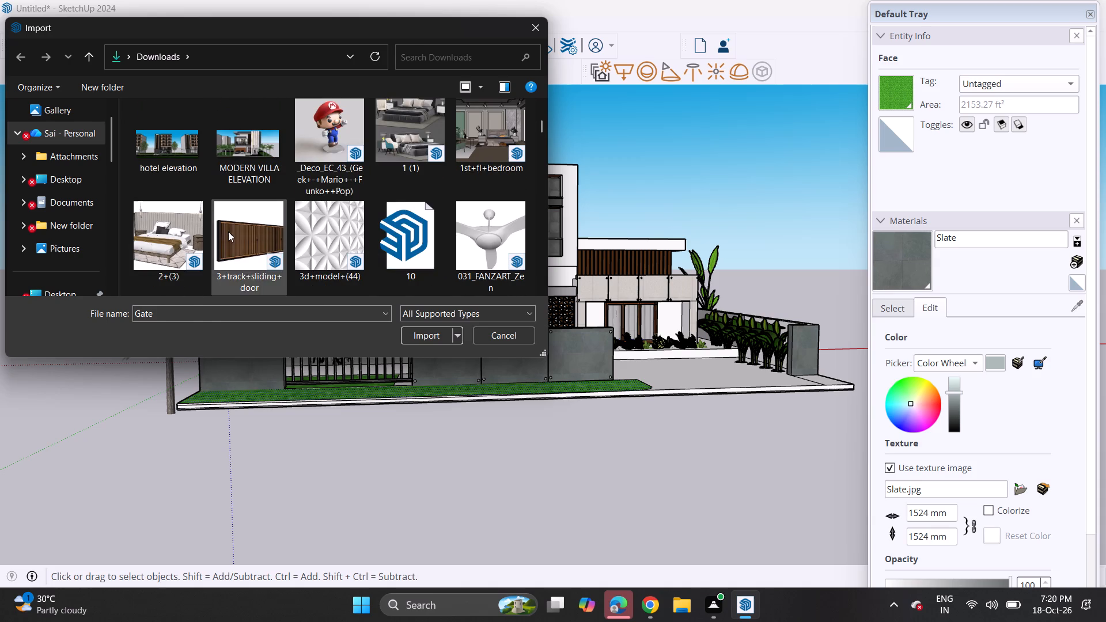
# Import the 3+track+sliding+door component and place it on the open ground beyond the villa's side boundary wall.
pyautogui.click(228, 232)
pyautogui.click(423, 332)
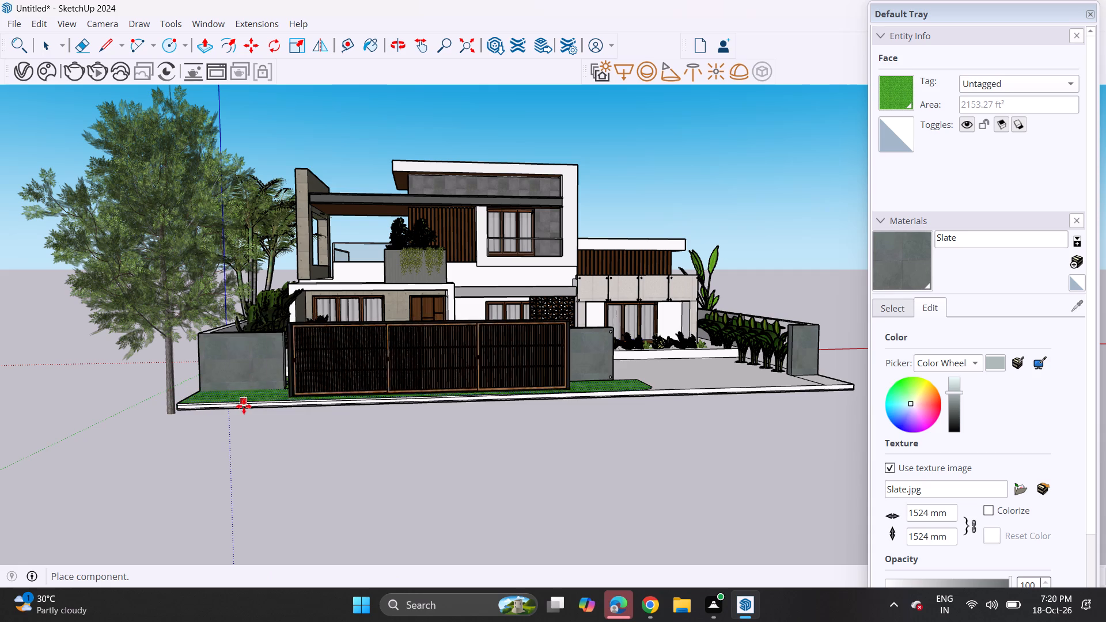
pyautogui.scroll(-4, 506, 336)
pyautogui.keyDown('shift'); pyautogui.moveTo(540, 339); pyautogui.dragTo(162, 384, button='middle'); pyautogui.keyUp('shift')
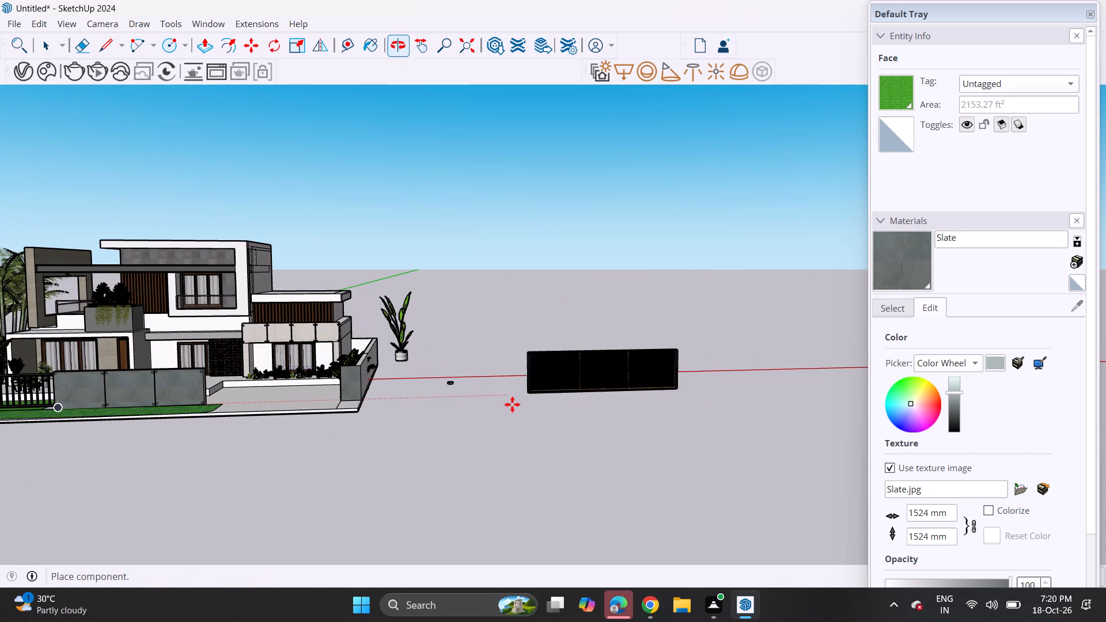
pyautogui.click(484, 400)
# Explode the sliding-door component and the group inside it so that its panels can be selected separately.
pyautogui.rightClick(574, 377)
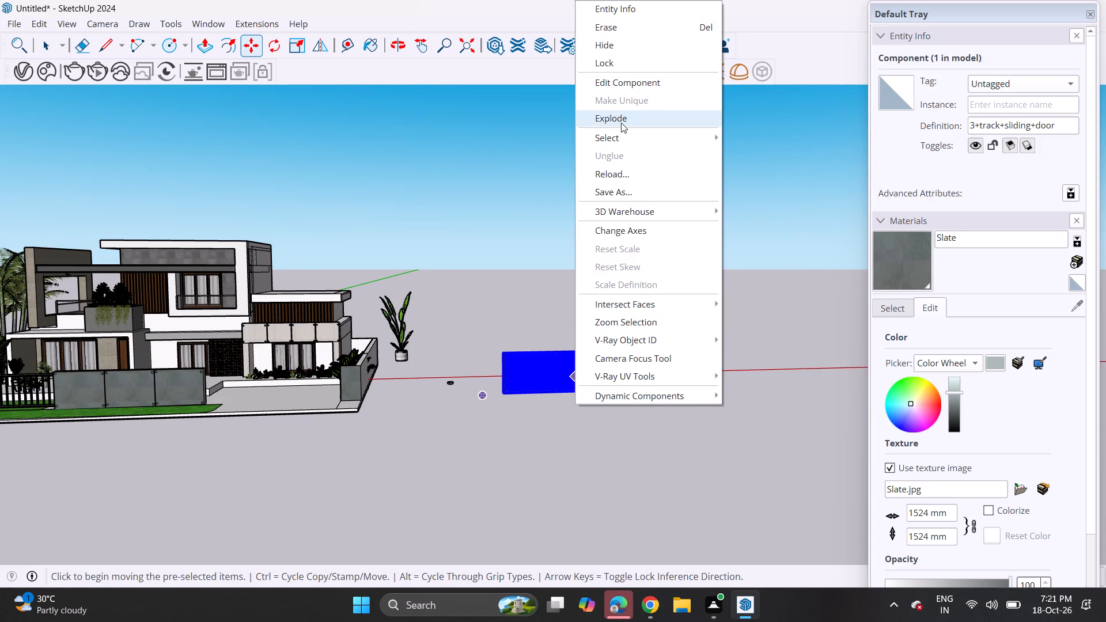
pyautogui.click(621, 123)
pyautogui.click(560, 373)
pyautogui.press('space')
pyautogui.click(566, 381)
pyautogui.rightClick(566, 381)
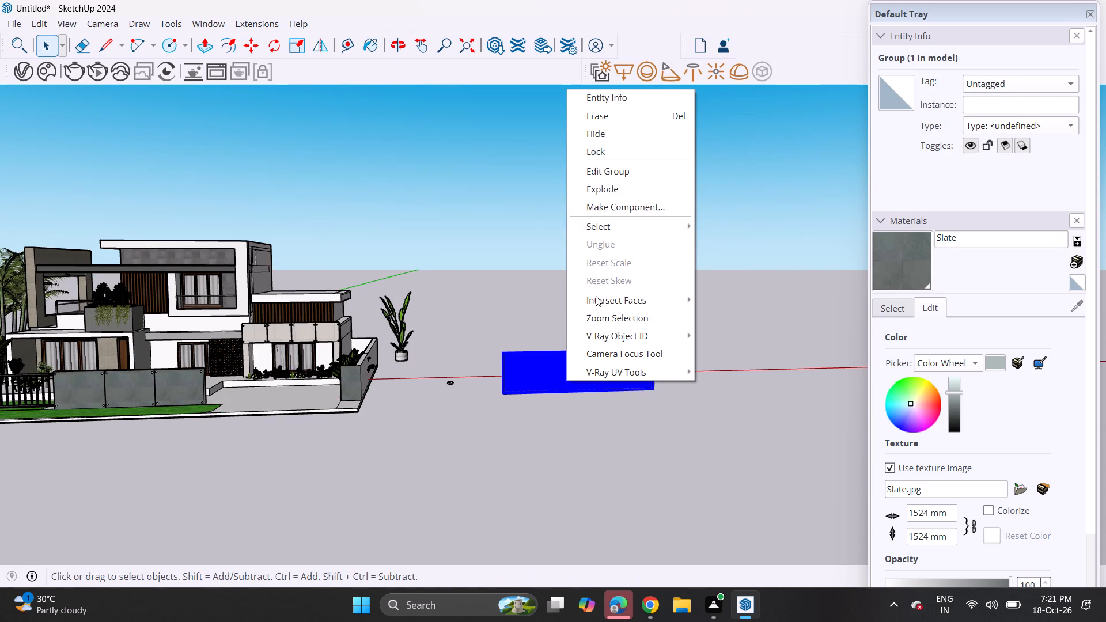
pyautogui.click(597, 191)
# Move the first slatted wooden panel out of the door frame to the front gate opening, beside the plain Slate wall's end.
pyautogui.click(538, 381)
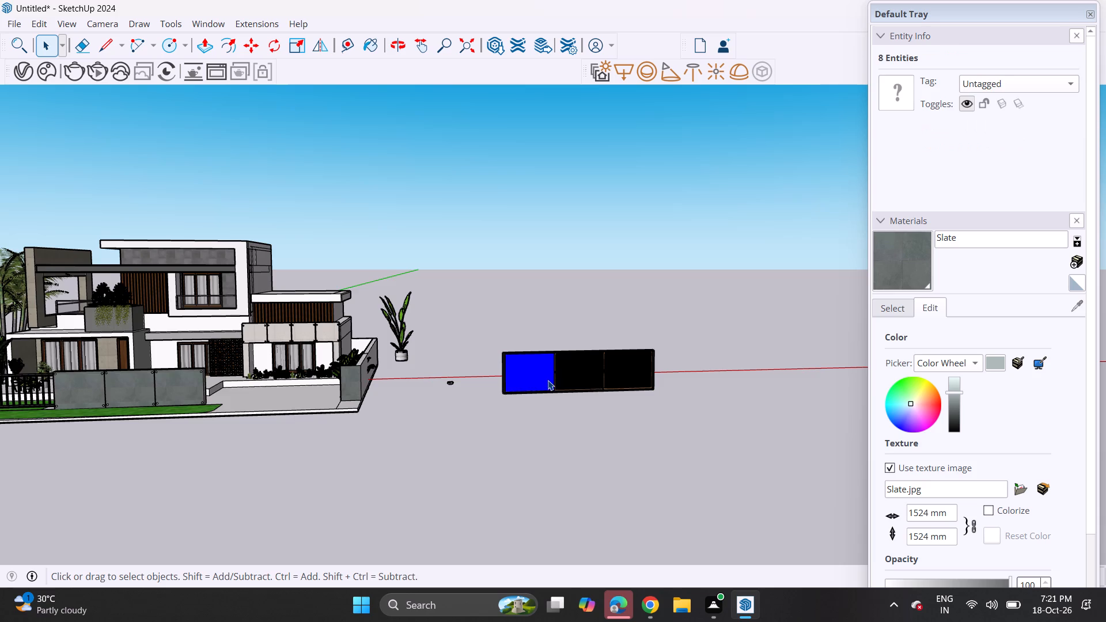
pyautogui.scroll(18, 548, 380)
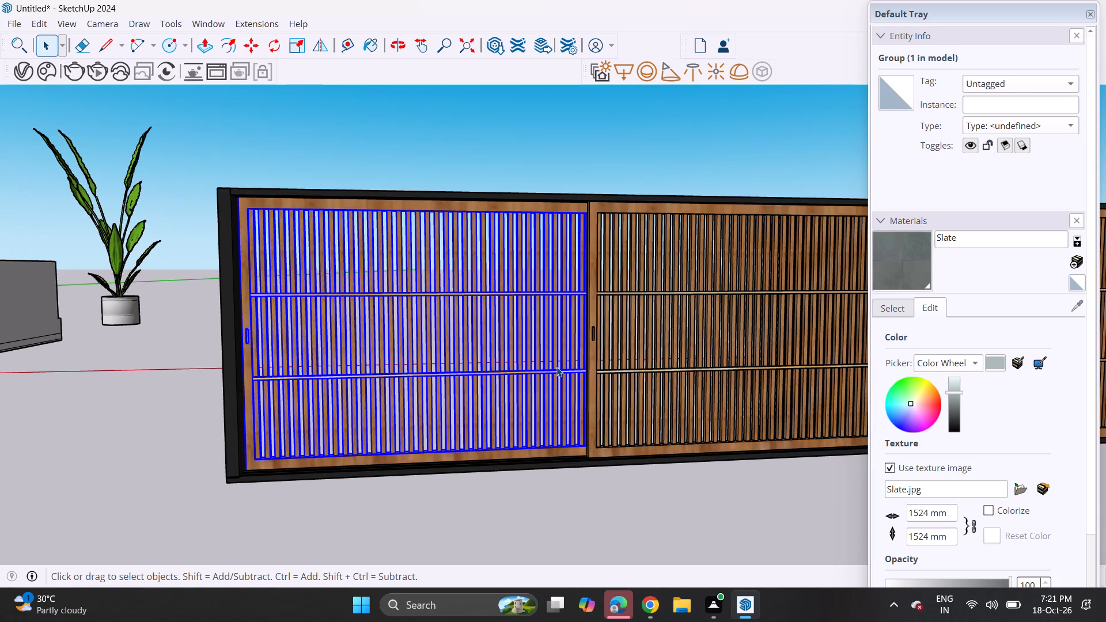
pyautogui.press('m')
pyautogui.click(592, 201)
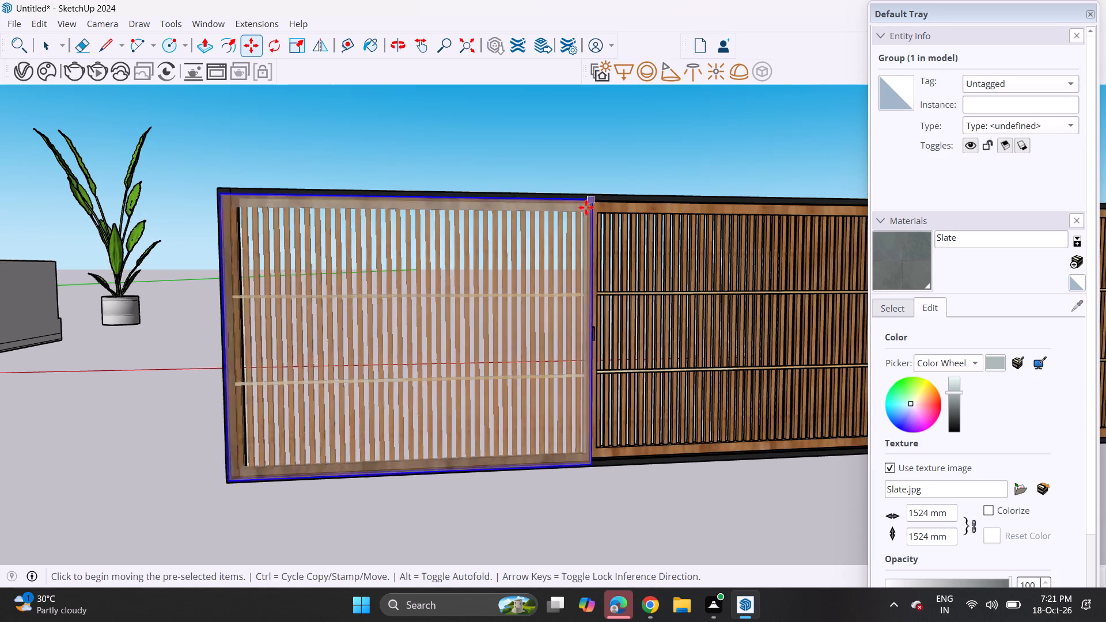
pyautogui.scroll(-4, 438, 252)
pyautogui.keyDown('shift'); pyautogui.moveTo(425, 274); pyautogui.dragTo(854, 222, button='middle'); pyautogui.keyUp('shift')
pyautogui.scroll(-6, 211, 243)
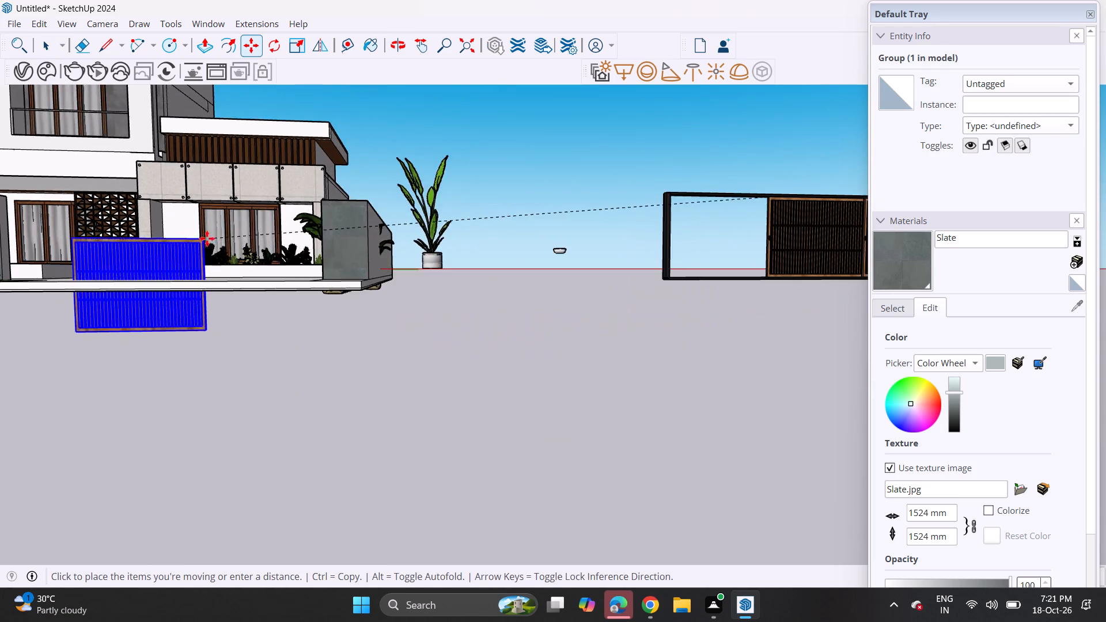
pyautogui.keyDown('shift'); pyautogui.moveTo(213, 240); pyautogui.dragTo(791, 277, button='middle'); pyautogui.keyUp('shift')
pyautogui.scroll(5, 428, 245)
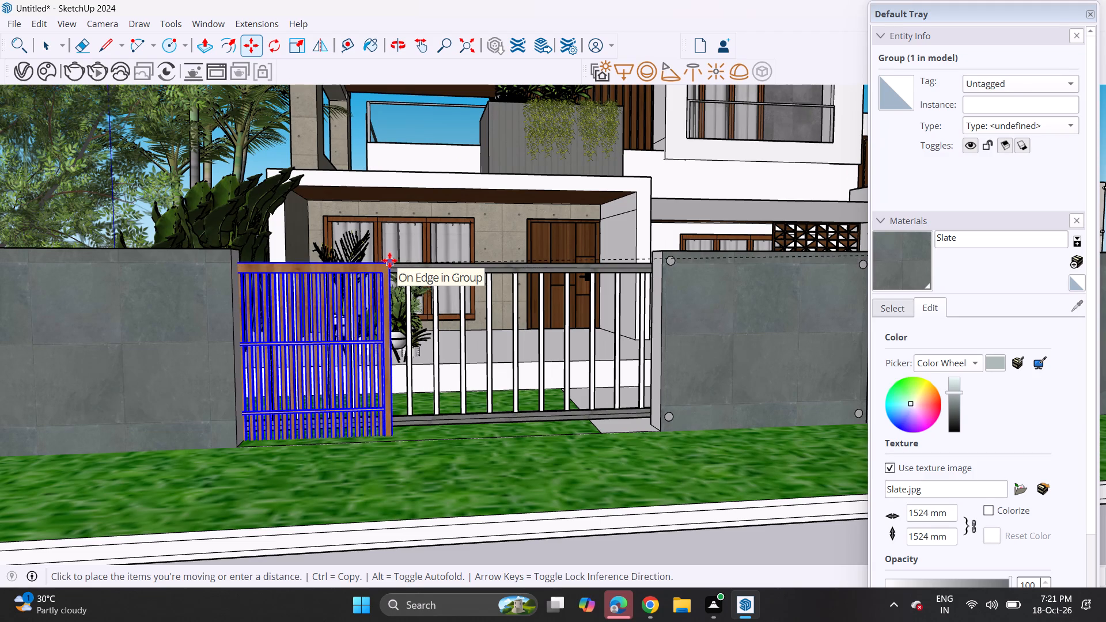
pyautogui.click(385, 263)
# Move the slatted panel forward in front of the railing gate and slide it further into the plain Slate wall's end.
pyautogui.moveTo(391, 271); pyautogui.dragTo(358, 299, button='middle')
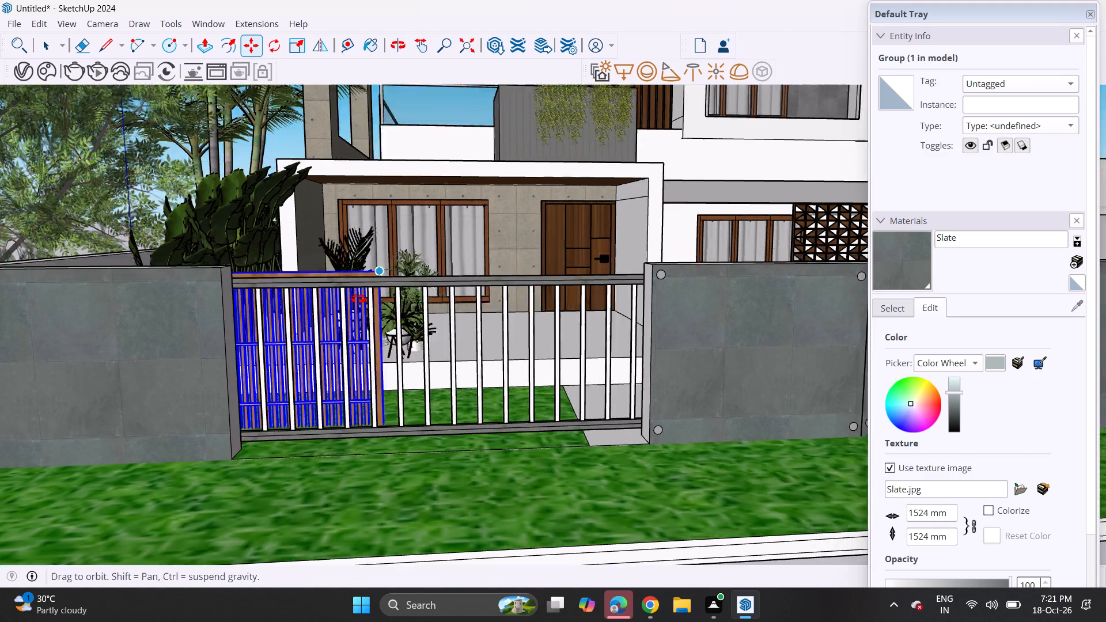
pyautogui.moveTo(358, 299); pyautogui.dragTo(259, 374, button='middle')
pyautogui.click(368, 285)
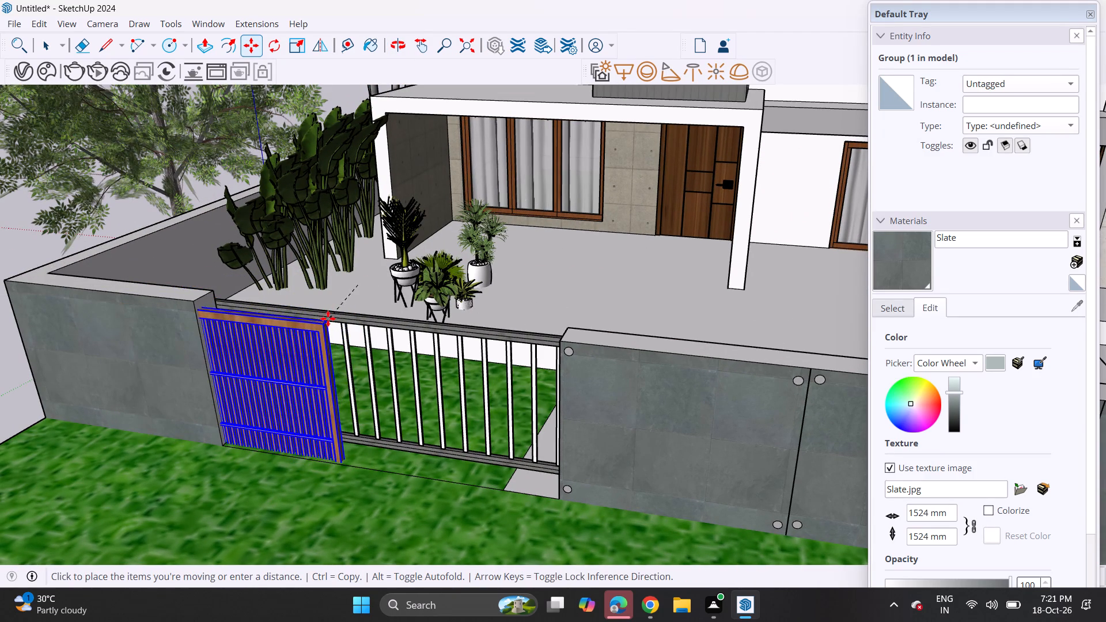
pyautogui.click(324, 322)
pyautogui.moveTo(329, 348); pyautogui.dragTo(471, 232, button='middle')
pyautogui.scroll(1, 343, 328)
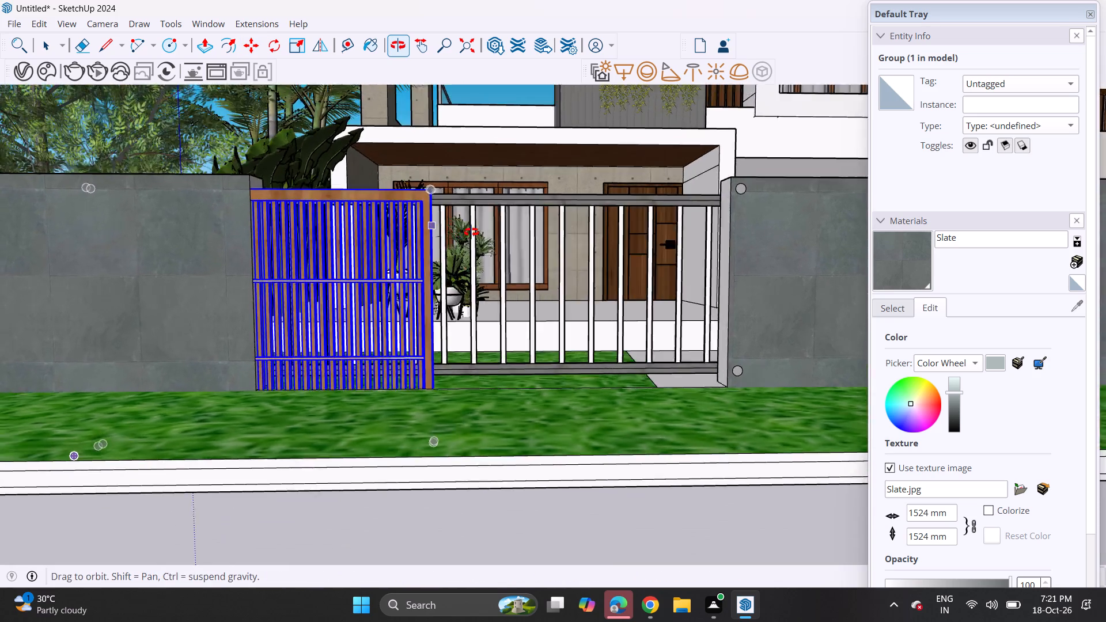
pyautogui.moveTo(471, 232); pyautogui.dragTo(490, 240, button='middle')
pyautogui.moveTo(486, 221); pyautogui.dragTo(431, 278, button='middle')
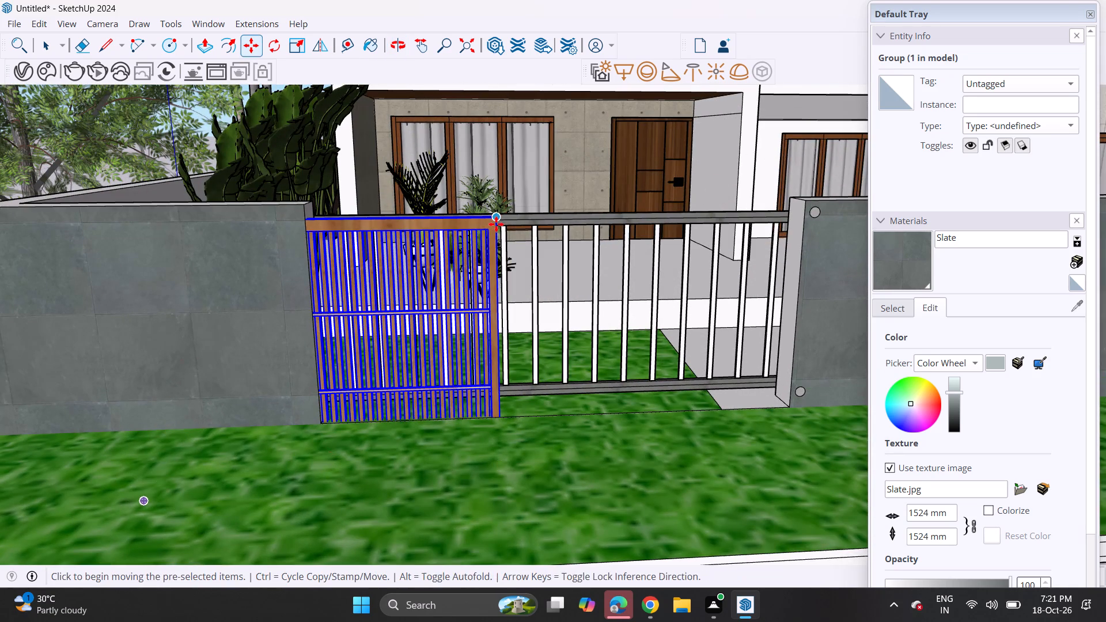
pyautogui.click(496, 224)
pyautogui.click(445, 223)
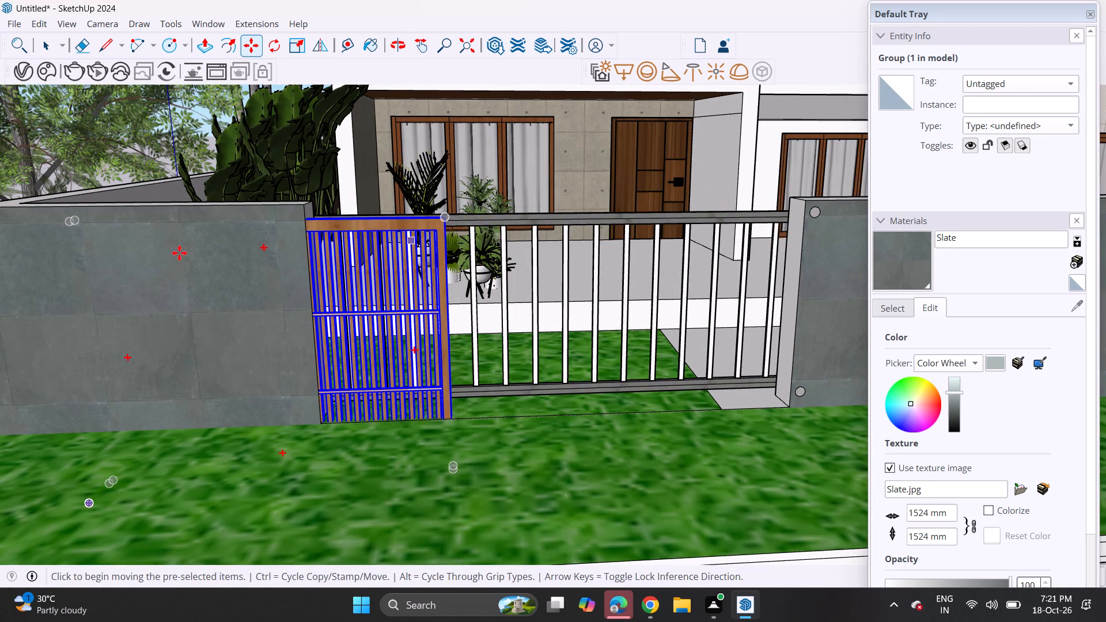
# Copy the slatted panel to the opposite side of the gate opening, partly inside the panelled Slate wall, and deselect it.
pyautogui.moveTo(210, 219); pyautogui.dragTo(213, 240, button='middle')
pyautogui.click(67, 237)
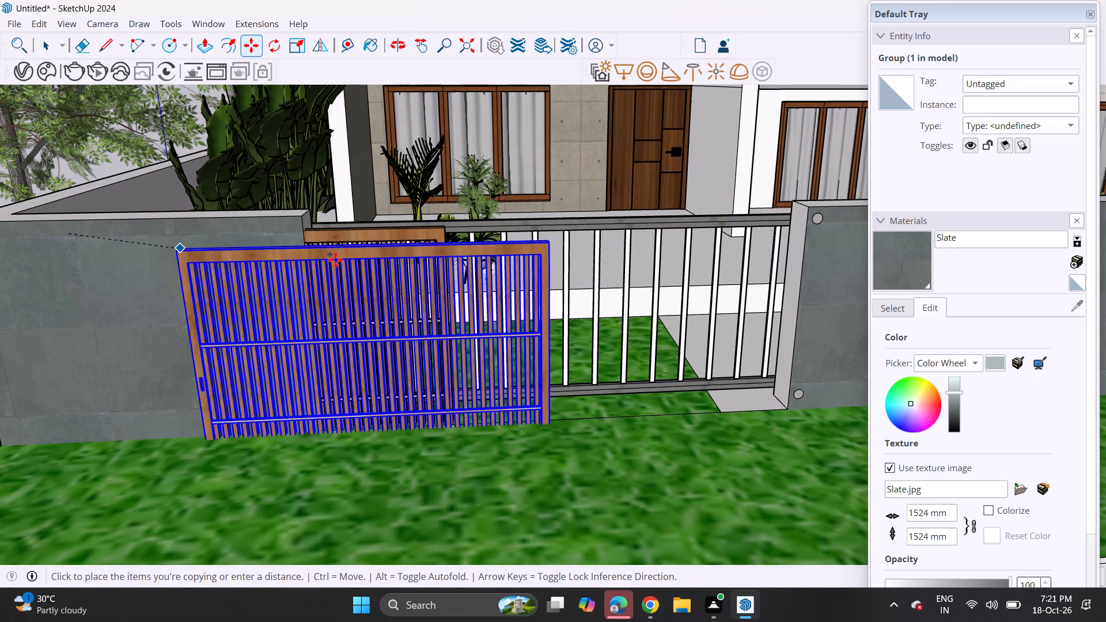
pyautogui.keyDown('shift'); pyautogui.moveTo(373, 247); pyautogui.dragTo(120, 232, button='middle'); pyautogui.keyUp('shift')
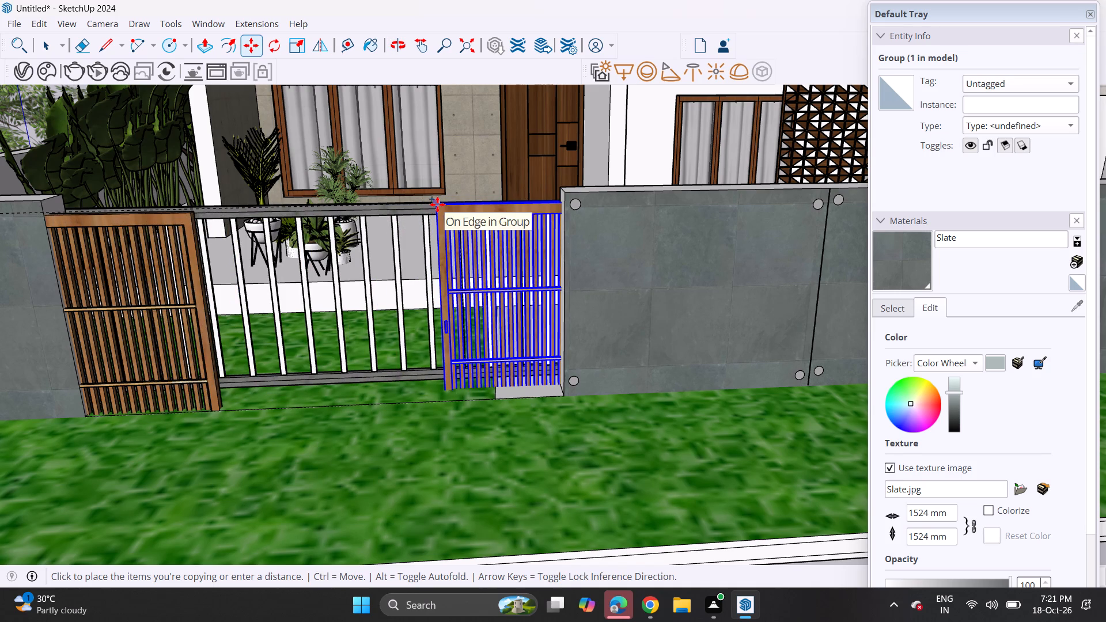
pyautogui.click(435, 204)
pyautogui.scroll(-4, 434, 232)
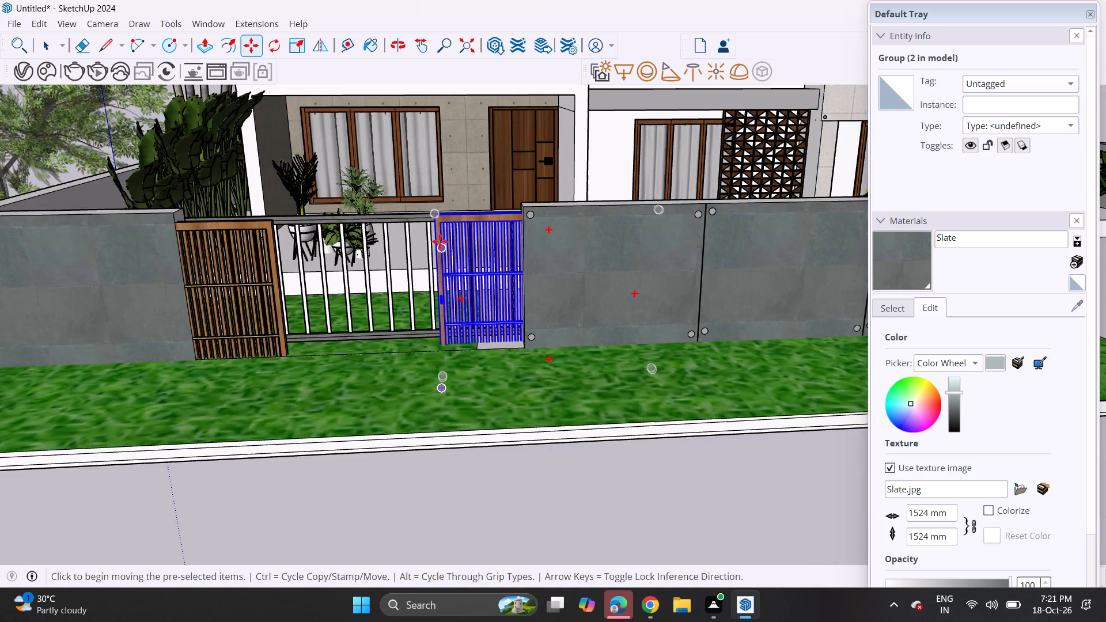
pyautogui.scroll(-5, 440, 241)
pyautogui.press('space')
pyautogui.click(15, 305)
# Examine the front boundary with its gate and slatted panels, and the whole villa elevation, from low and raised viewpoints.
pyautogui.scroll(-1, 238, 314)
pyautogui.moveTo(238, 308); pyautogui.dragTo(233, 244, button='middle')
pyautogui.scroll(-3, 242, 248)
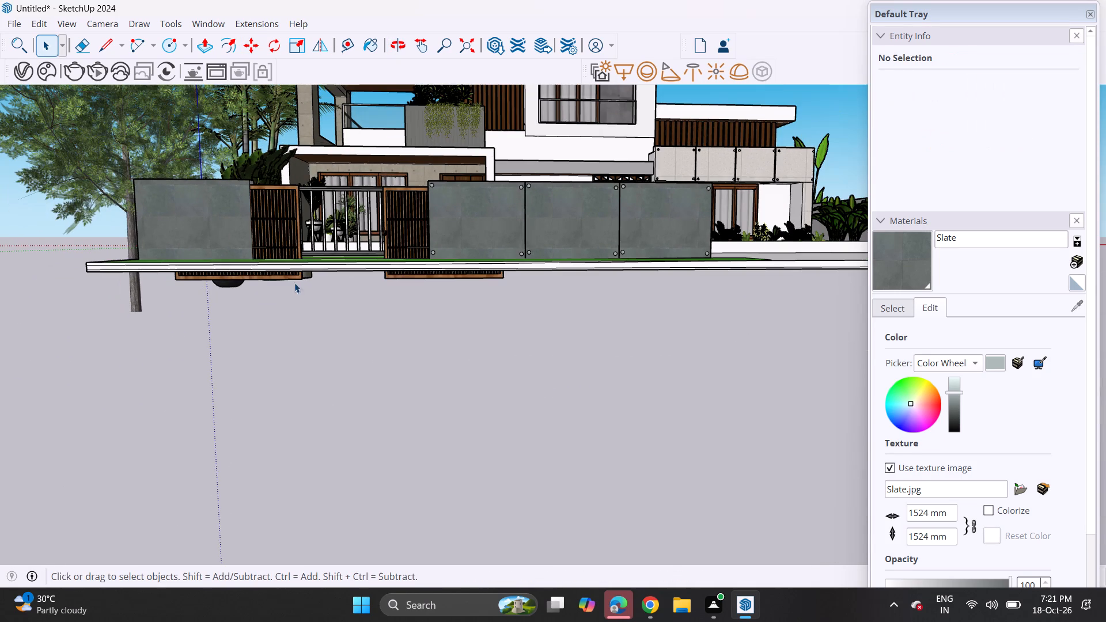
pyautogui.moveTo(422, 251); pyautogui.dragTo(262, 483, button='middle')
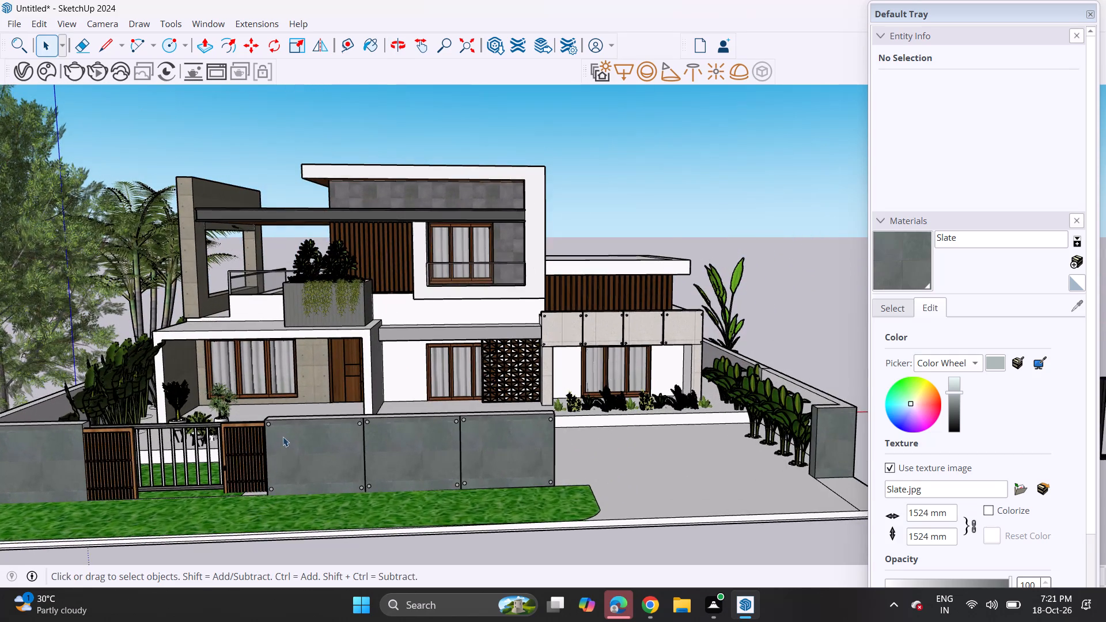
pyautogui.moveTo(288, 426); pyautogui.dragTo(293, 419, button='middle')
pyautogui.scroll(1, 293, 419)
pyautogui.scroll(-2, 308, 370)
pyautogui.moveTo(307, 393); pyautogui.dragTo(318, 355, button='middle')
pyautogui.keyDown('shift'); pyautogui.moveTo(323, 359); pyautogui.dragTo(345, 409, button='middle'); pyautogui.keyUp('shift')
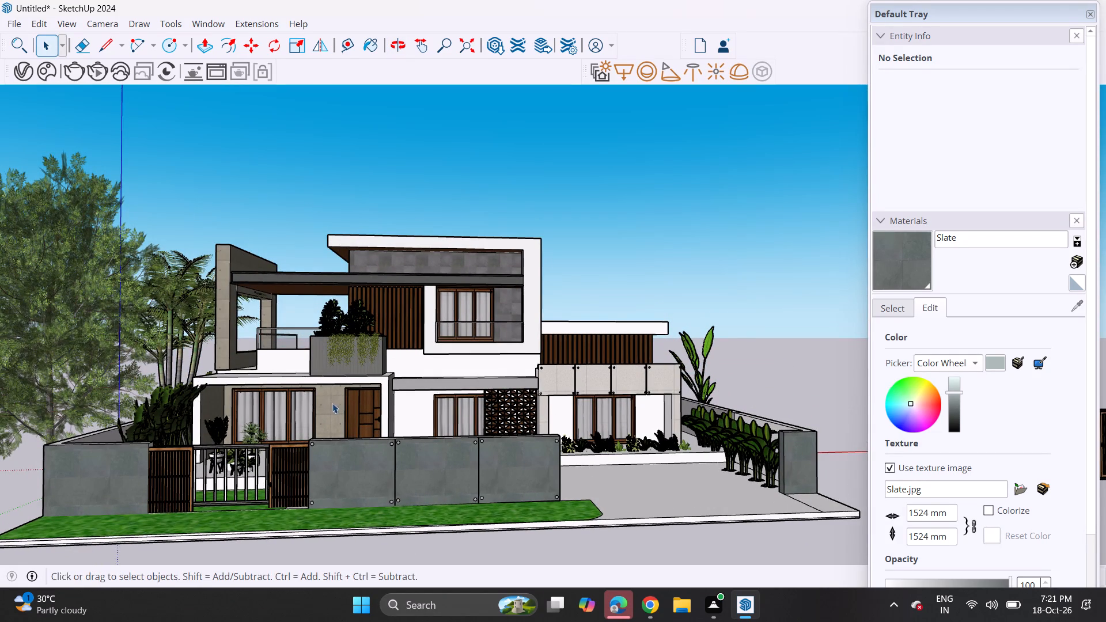
# Copy the remaining slatted wooden panel from the spare door frame to the driveway opening beside the panelled Slate wall.
pyautogui.scroll(-7, 179, 228)
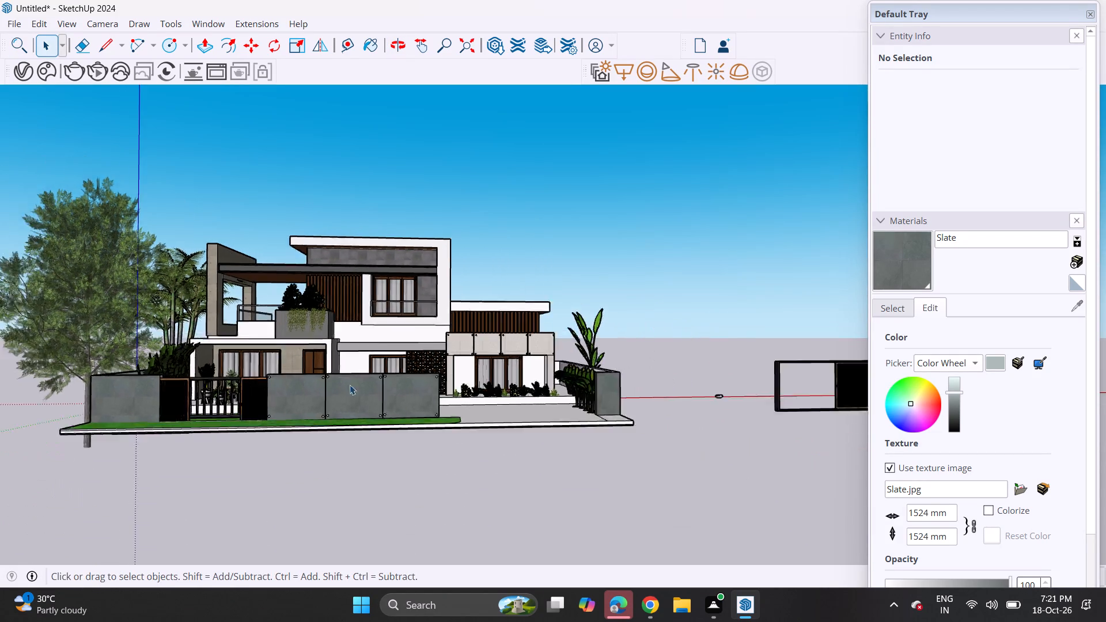
pyautogui.scroll(3, 726, 394)
pyautogui.click(726, 391)
pyautogui.scroll(7, 728, 390)
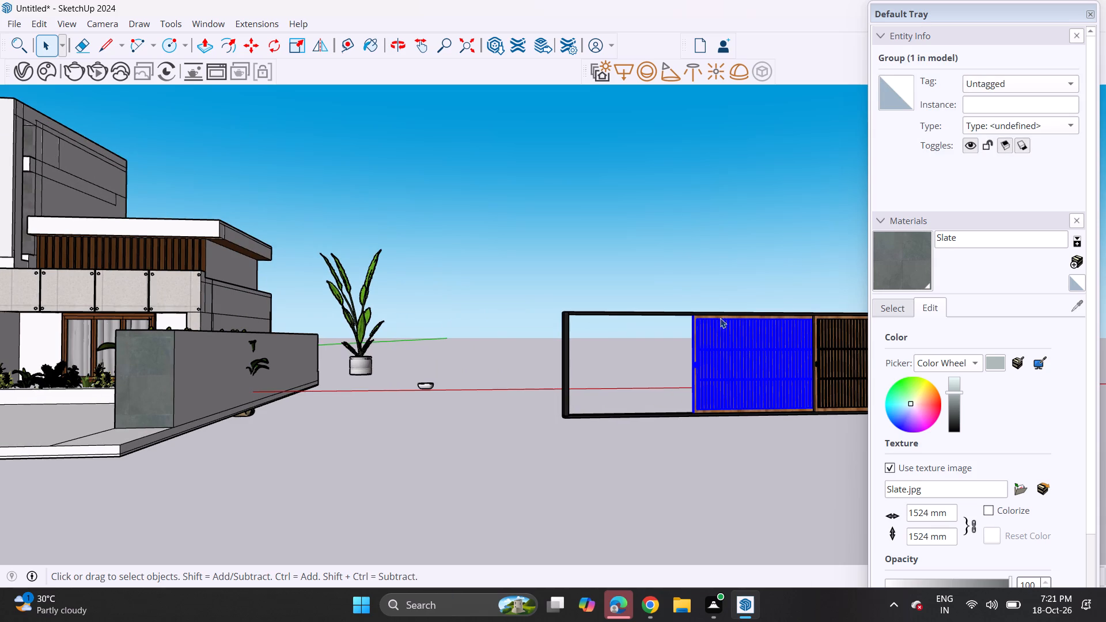
pyautogui.press('m')
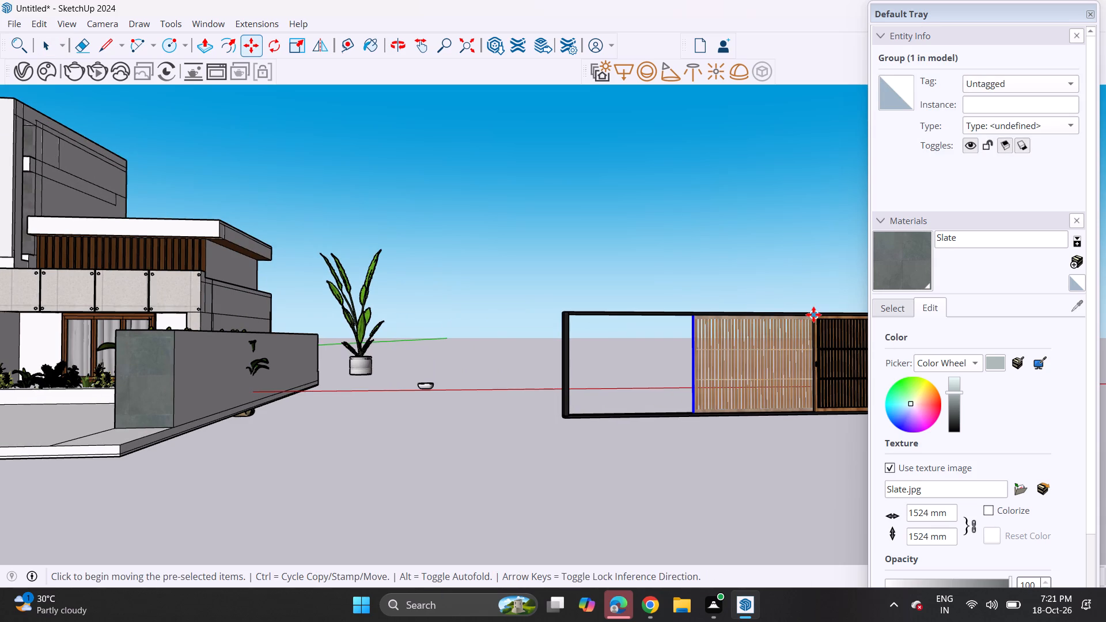
pyautogui.click(813, 314)
pyautogui.keyDown('shift'); pyautogui.moveTo(450, 299); pyautogui.dragTo(915, 321, button='middle'); pyautogui.keyUp('shift')
pyautogui.moveTo(727, 341); pyautogui.dragTo(460, 350, button='middle')
pyautogui.scroll(3, 430, 396)
pyautogui.moveTo(385, 418); pyautogui.dragTo(344, 388, button='middle')
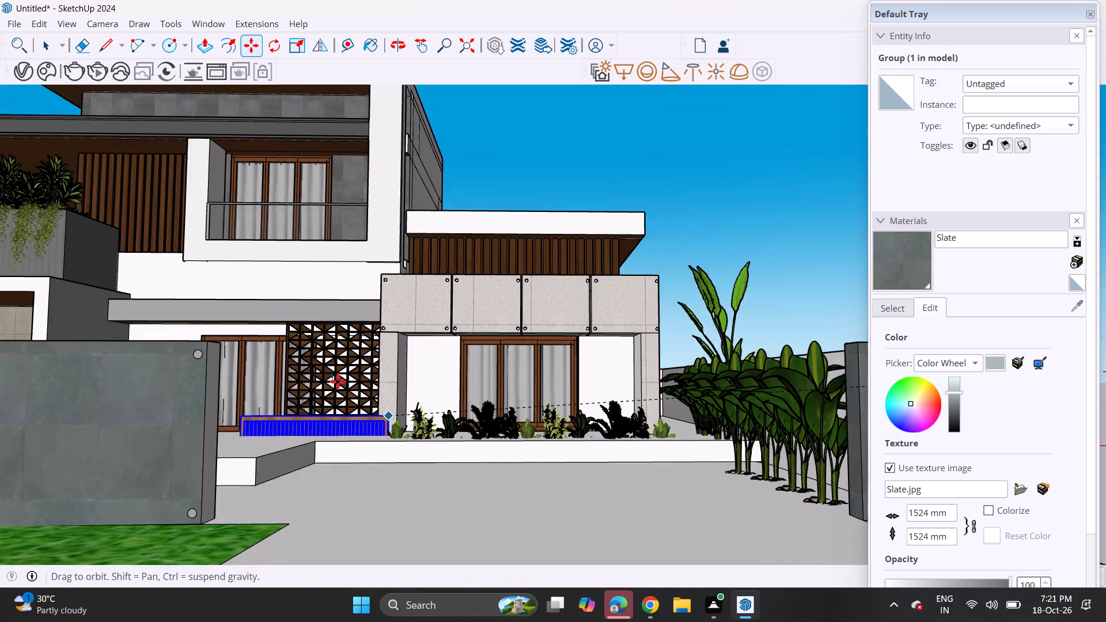
pyautogui.scroll(-10, 332, 373)
pyautogui.moveTo(323, 364); pyautogui.dragTo(338, 506, button='middle')
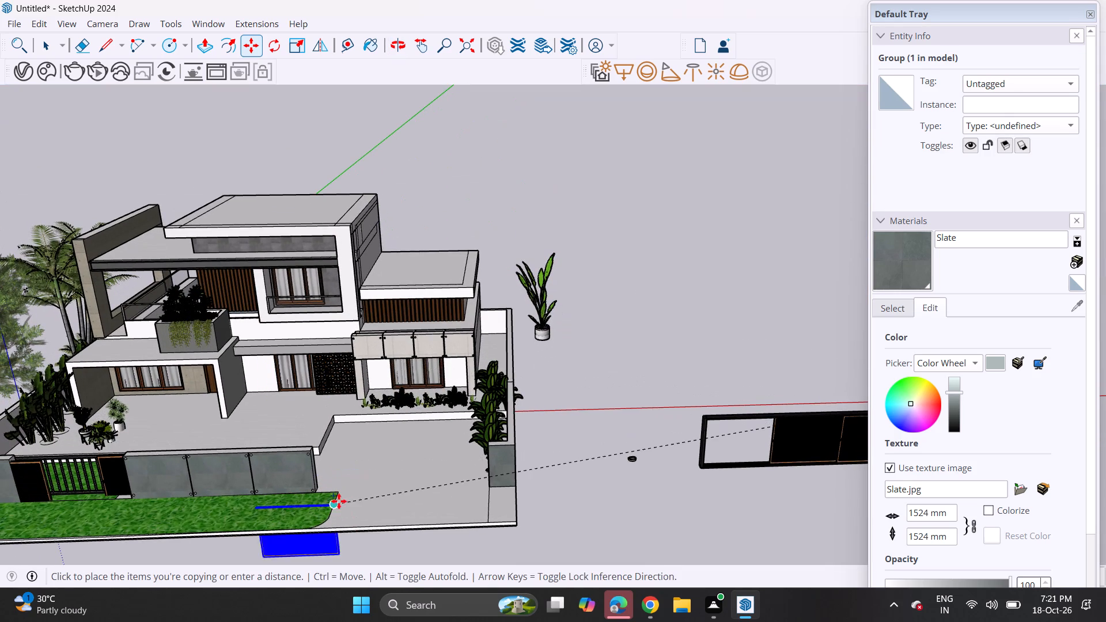
pyautogui.moveTo(381, 491); pyautogui.dragTo(381, 486)
# Raise the copied slatted panel to driveway level and move it back behind the end of the panelled Slate wall.
pyautogui.click(391, 540)
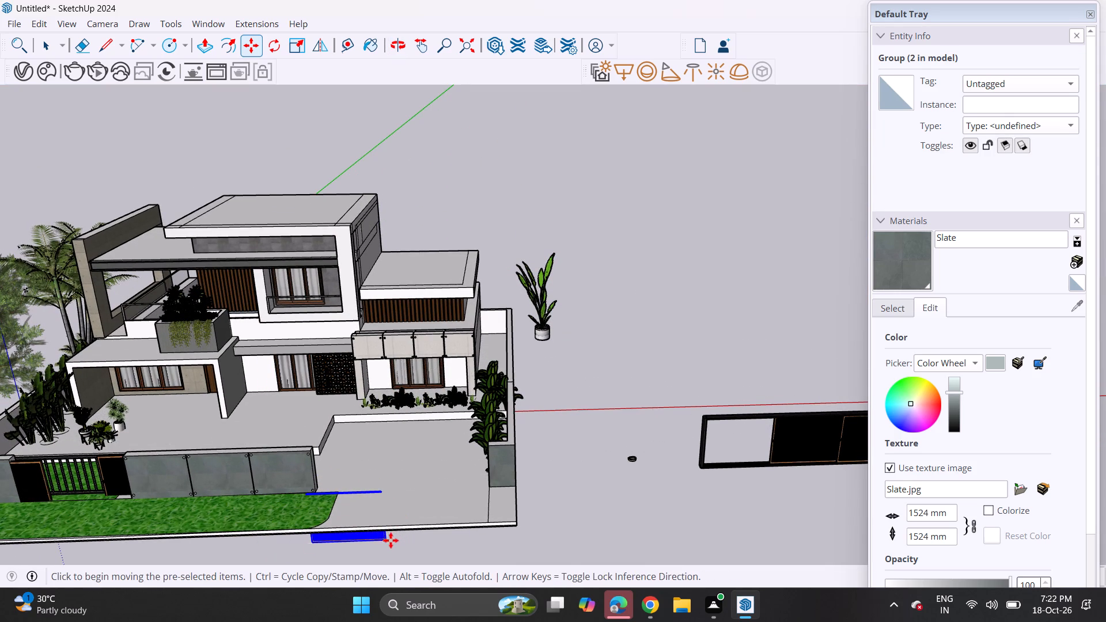
pyautogui.click(373, 478)
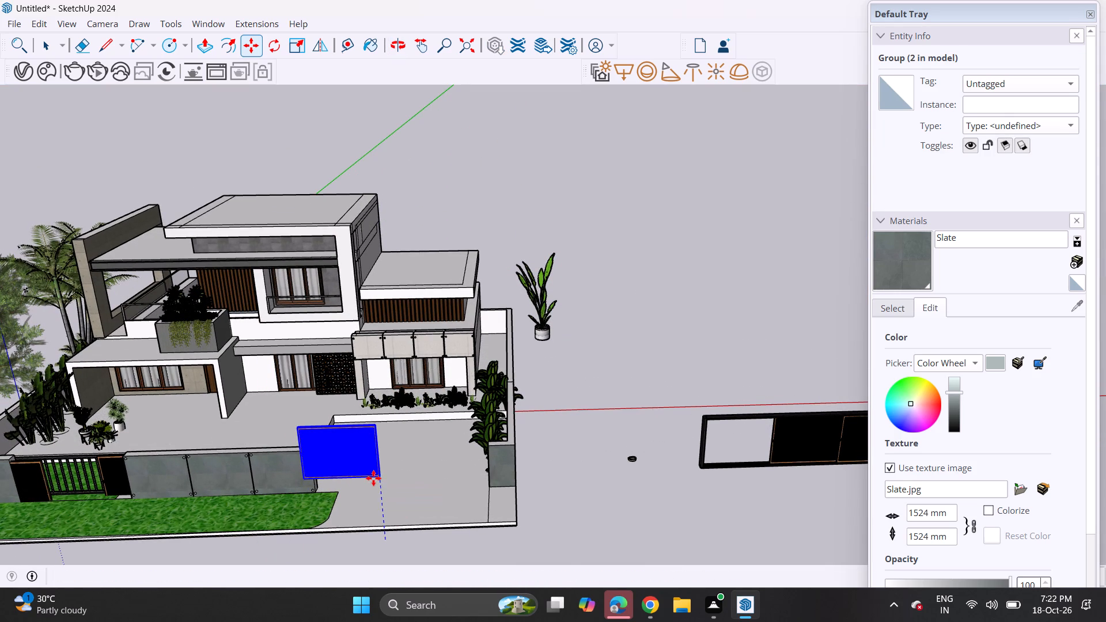
pyautogui.moveTo(344, 441); pyautogui.dragTo(798, 418, button='middle')
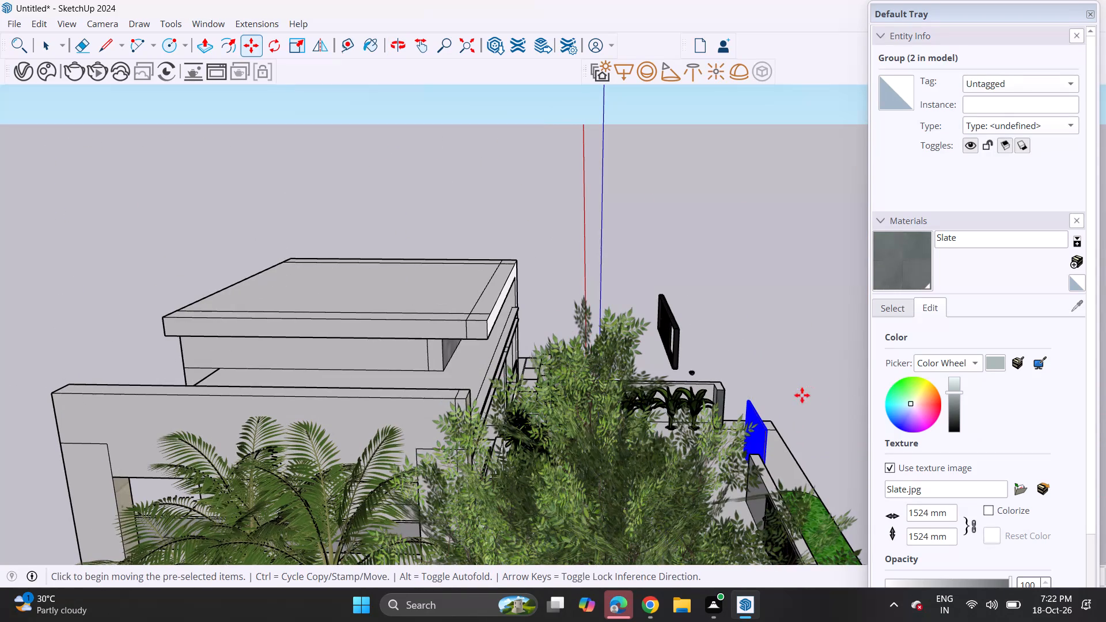
pyautogui.moveTo(793, 411); pyautogui.dragTo(674, 342, button='middle')
pyautogui.moveTo(652, 343); pyautogui.dragTo(652, 400, button='middle')
pyautogui.scroll(4, 574, 376)
pyautogui.scroll(4, 649, 397)
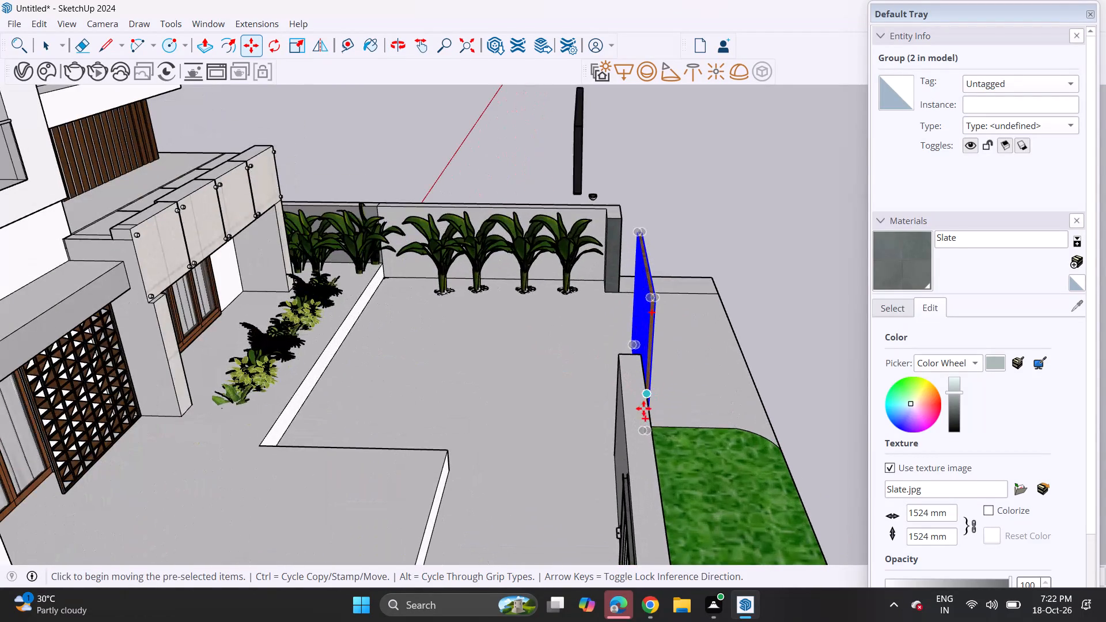
pyautogui.click(643, 430)
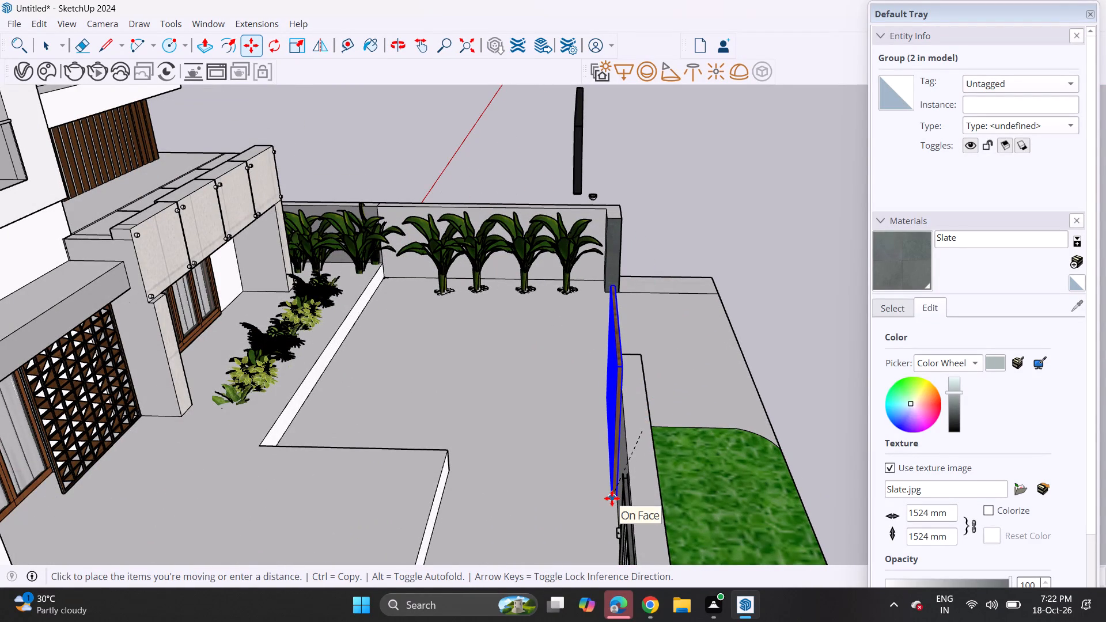
pyautogui.click(612, 498)
# Shift the slatted panel slightly so it lines up with the end of the panelled Slate wall.
pyautogui.moveTo(675, 434); pyautogui.dragTo(221, 368, button='middle')
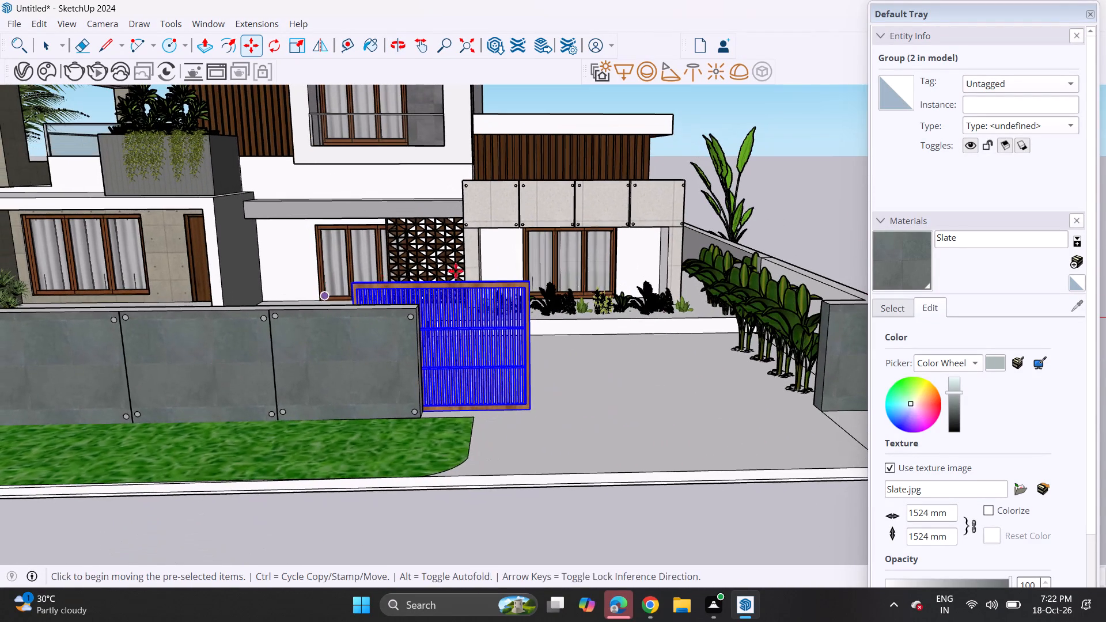
pyautogui.moveTo(360, 314); pyautogui.dragTo(223, 347, button='middle')
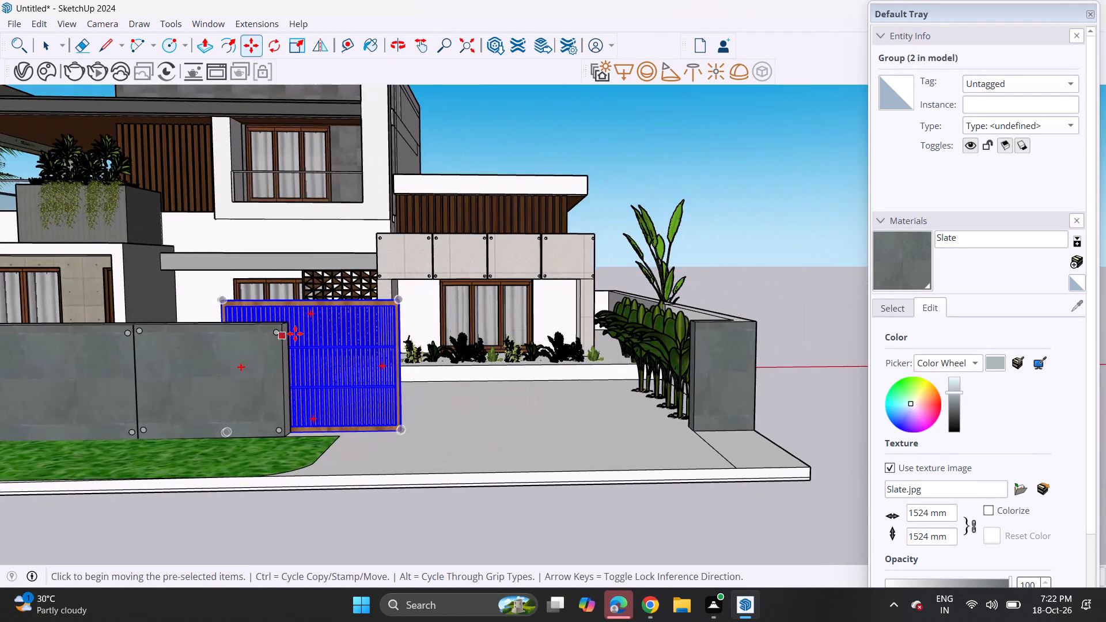
pyautogui.click(321, 314)
pyautogui.press('Escape')
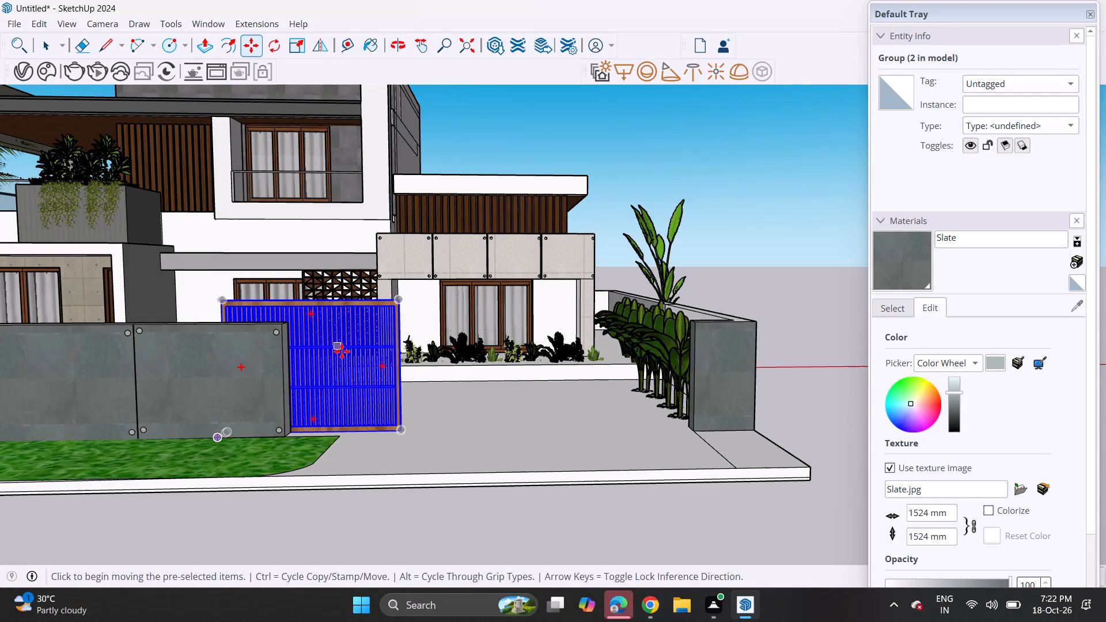
pyautogui.moveTo(343, 352); pyautogui.dragTo(245, 412, button='middle')
pyautogui.scroll(4, 252, 437)
pyautogui.click(241, 449)
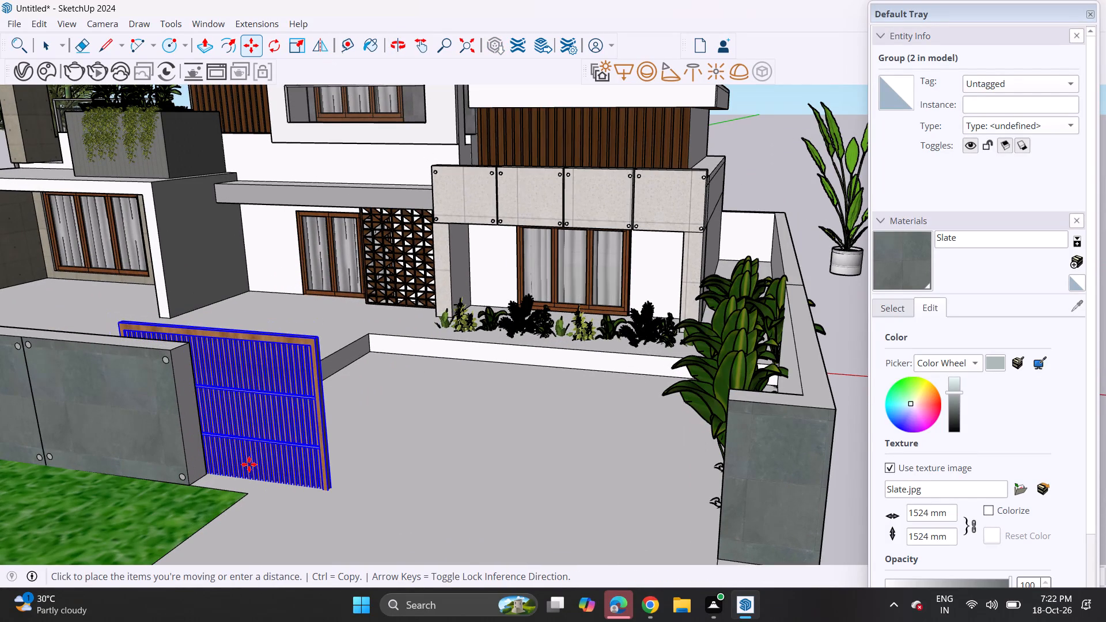
pyautogui.click(254, 474)
pyautogui.moveTo(260, 458); pyautogui.dragTo(299, 389, button='middle')
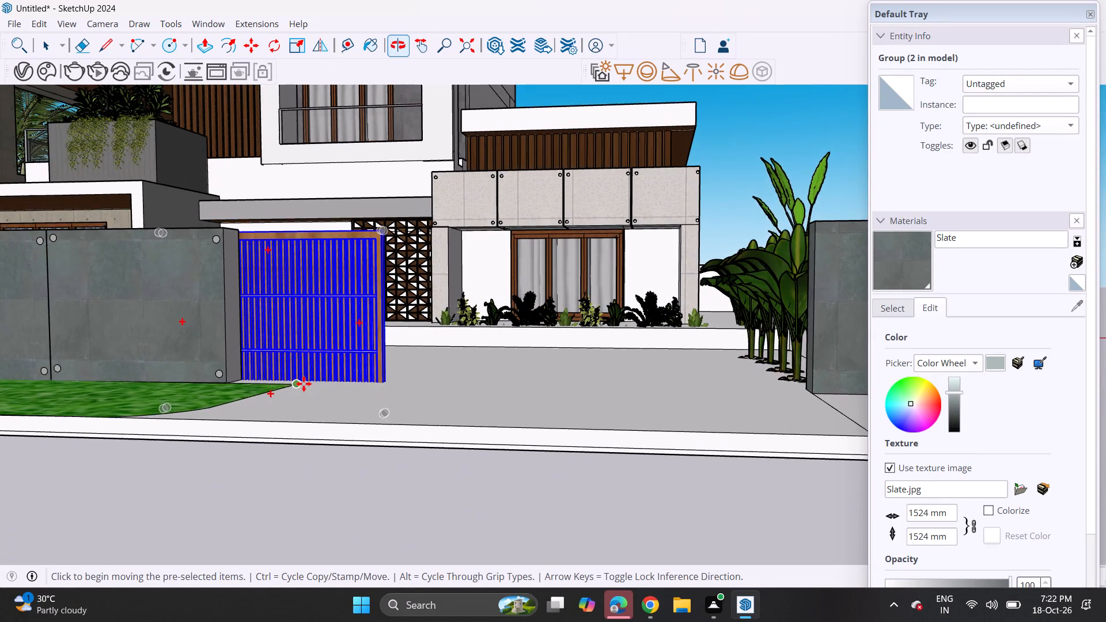
# Copy the slatted panel across the driveway opening to the Slate-faced end of the side boundary wall.
pyautogui.scroll(-9, 304, 384)
pyautogui.moveTo(286, 359); pyautogui.dragTo(361, 354, button='middle')
pyautogui.click(350, 363)
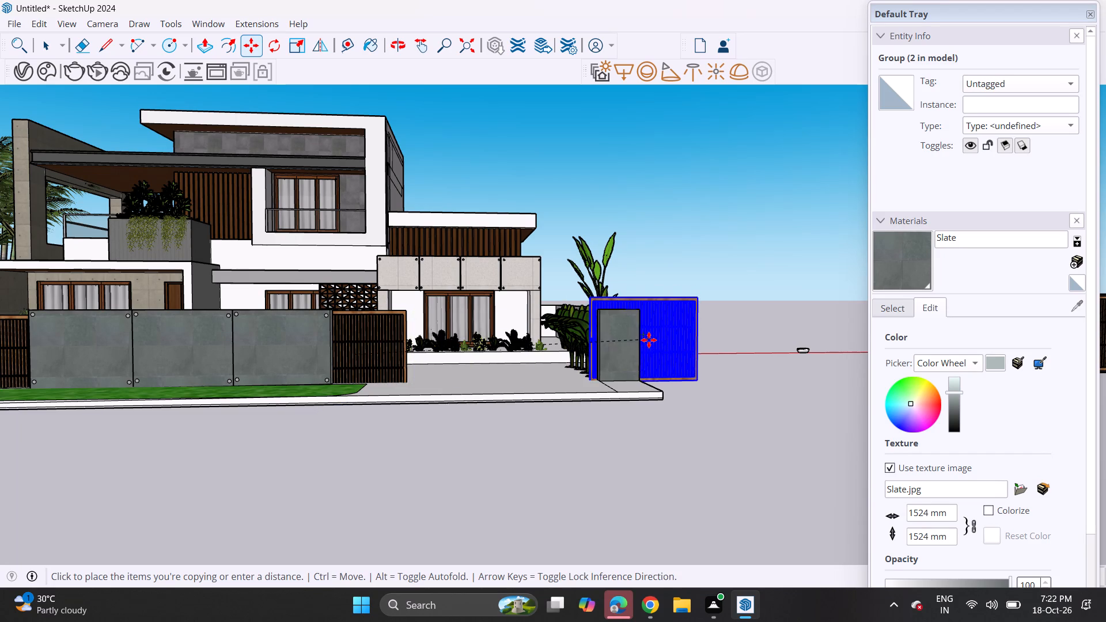
pyautogui.click(630, 352)
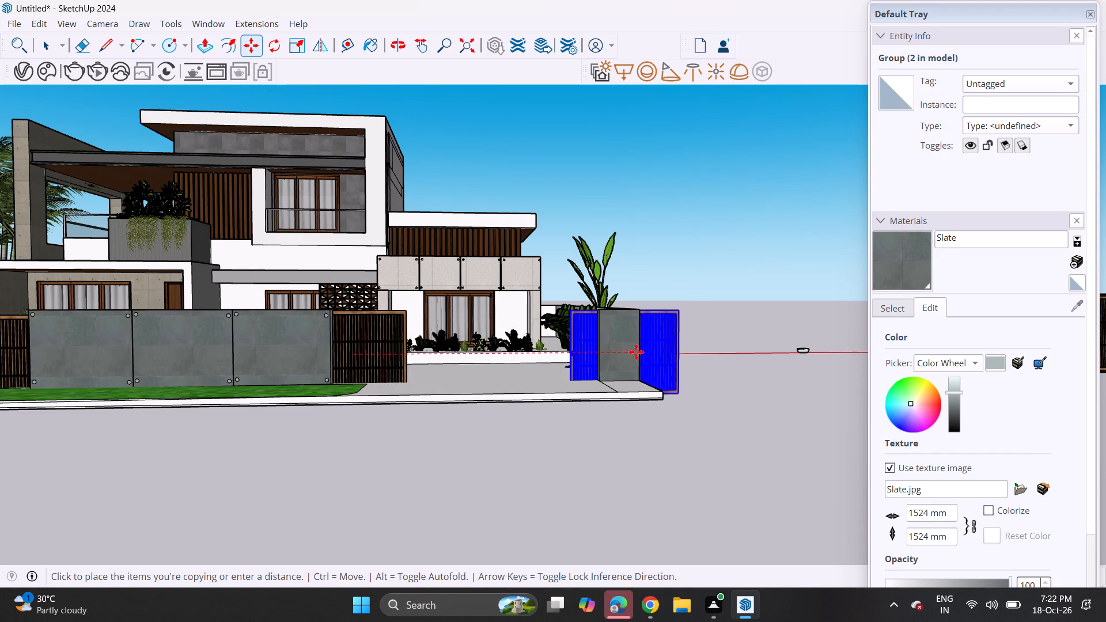
# Scale the second driveway panel narrower from its outer side so it ends inside the side boundary wall, and deselect it.
pyautogui.moveTo(697, 309); pyautogui.dragTo(540, 343, button='middle')
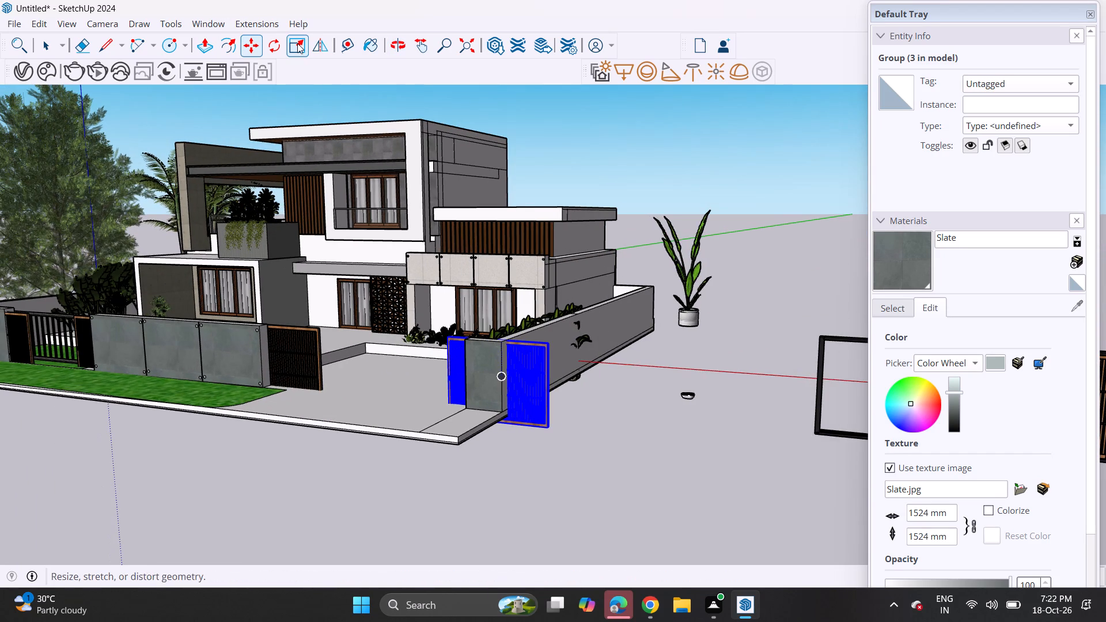
pyautogui.click(297, 43)
pyautogui.scroll(7, 566, 391)
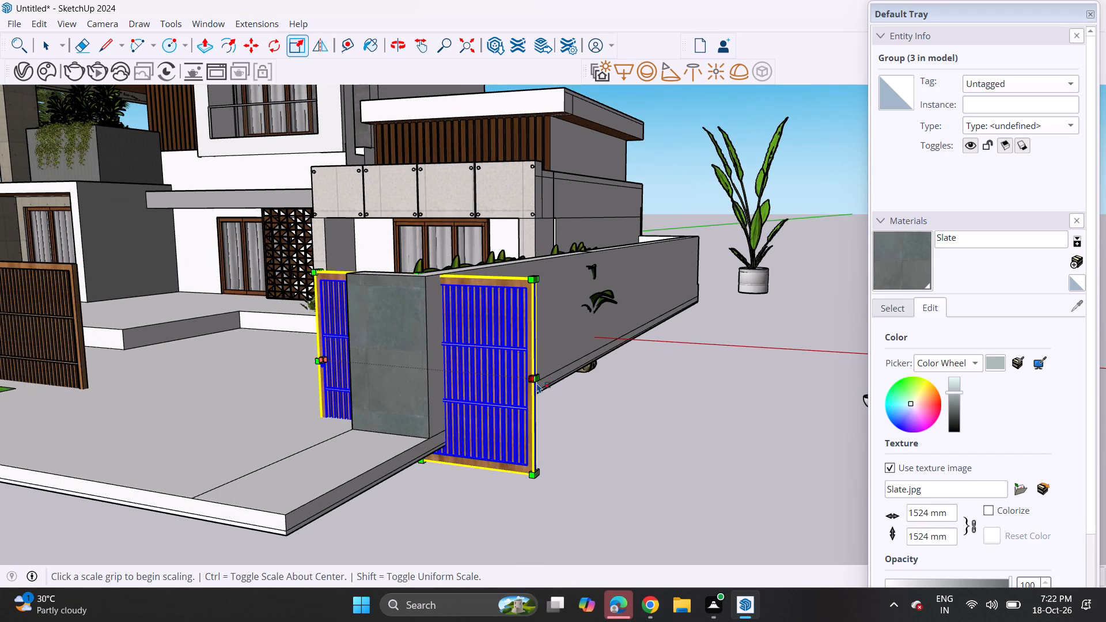
pyautogui.click(539, 381)
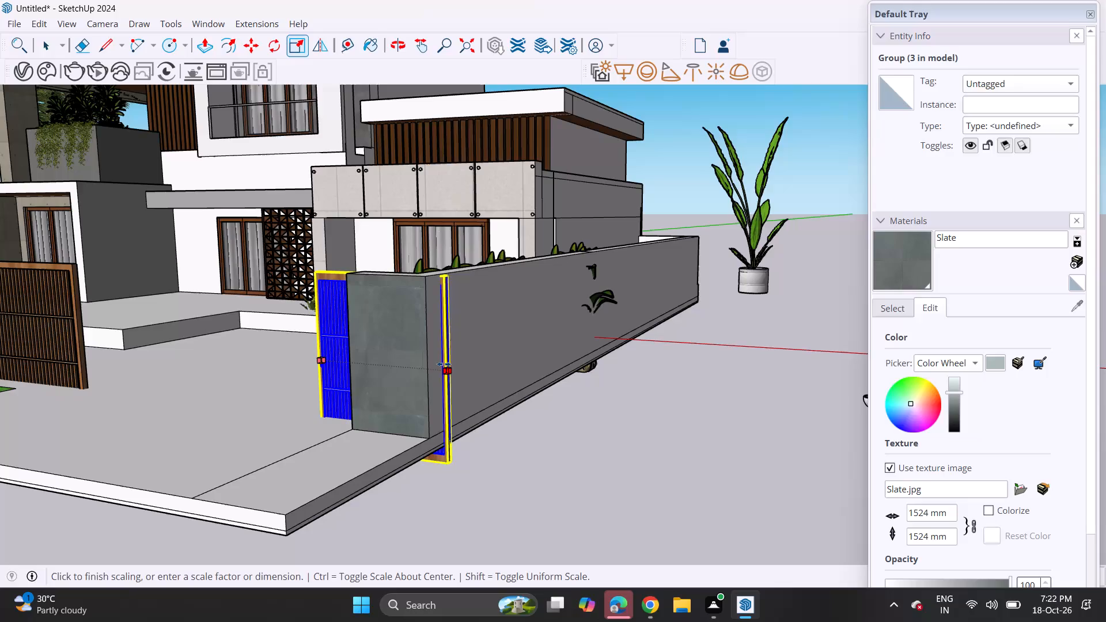
pyautogui.click(437, 362)
pyautogui.moveTo(430, 404); pyautogui.dragTo(499, 318, button='middle')
pyautogui.scroll(1, 430, 404)
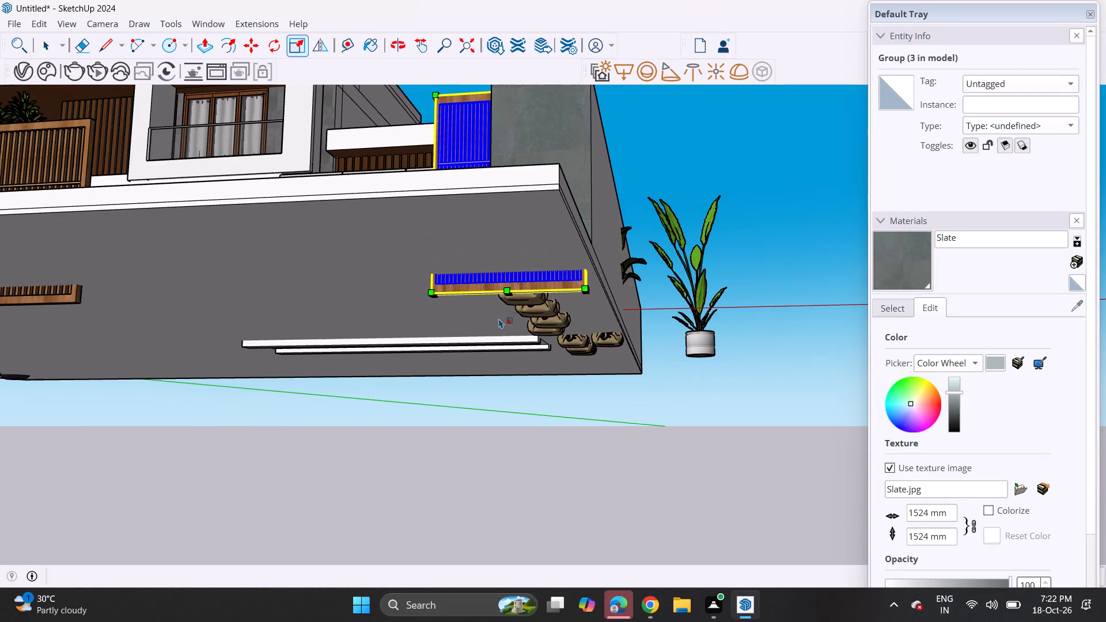
pyautogui.moveTo(424, 246); pyautogui.dragTo(547, 374, button='middle')
pyautogui.scroll(-7, 502, 282)
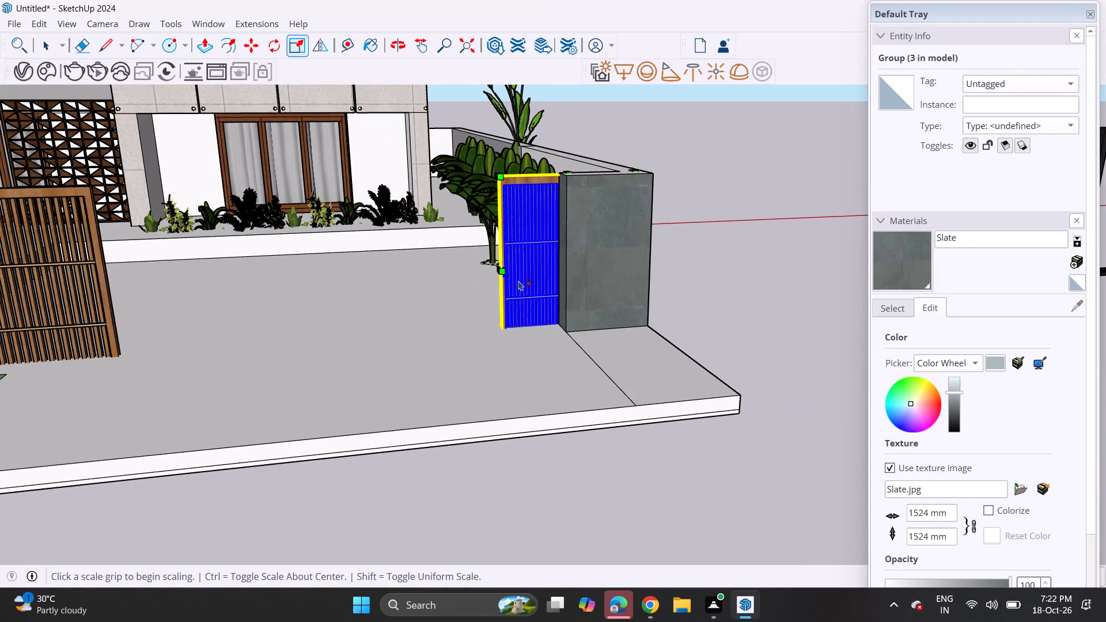
pyautogui.press('space')
pyautogui.click(694, 207)
# Scale the second driveway panel wider towards the driveway, stretching it out from the Slate-faced wall end.
pyautogui.scroll(-9, 488, 245)
pyautogui.moveTo(474, 279); pyautogui.dragTo(475, 278, button='middle')
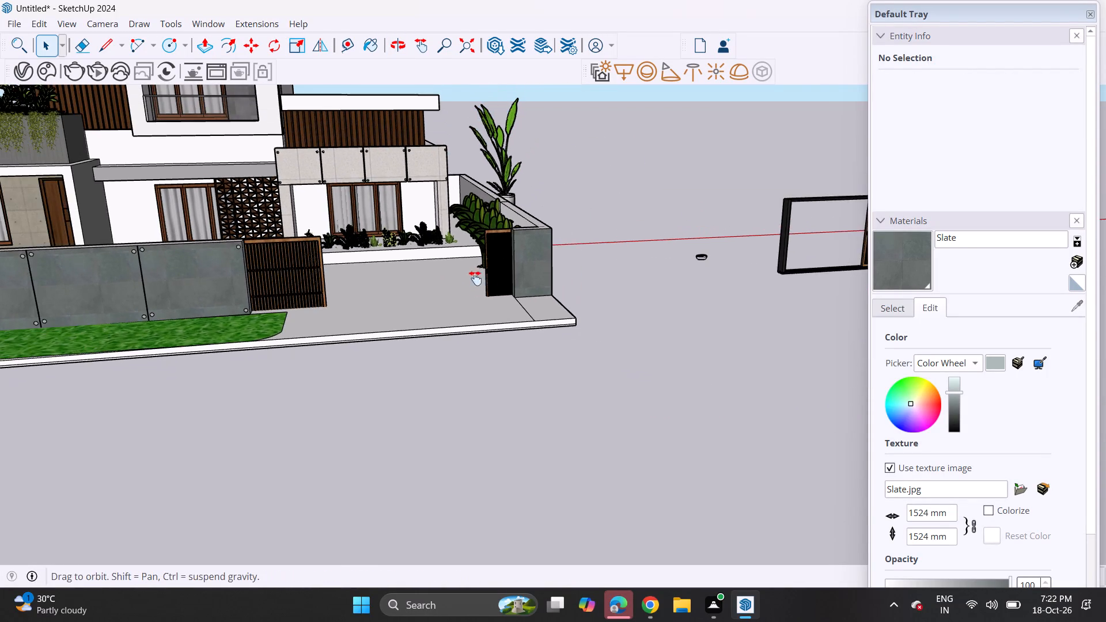
pyautogui.moveTo(475, 278); pyautogui.dragTo(601, 336, button='middle')
pyautogui.moveTo(617, 346); pyautogui.dragTo(554, 284, button='middle')
pyautogui.scroll(12, 586, 275)
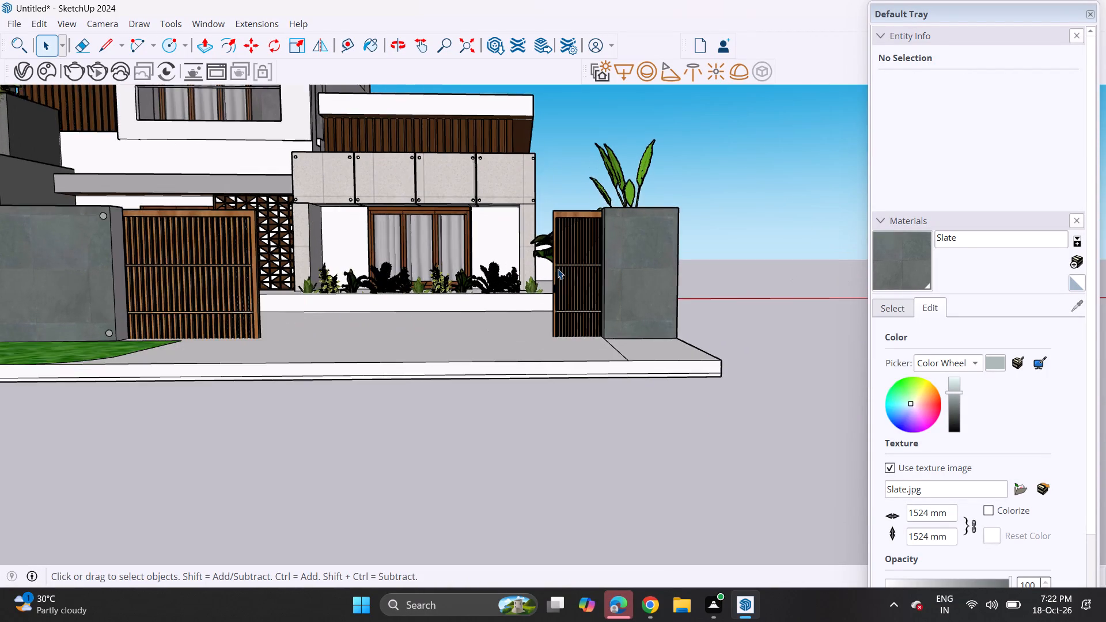
pyautogui.scroll(3, 558, 269)
pyautogui.click(568, 278)
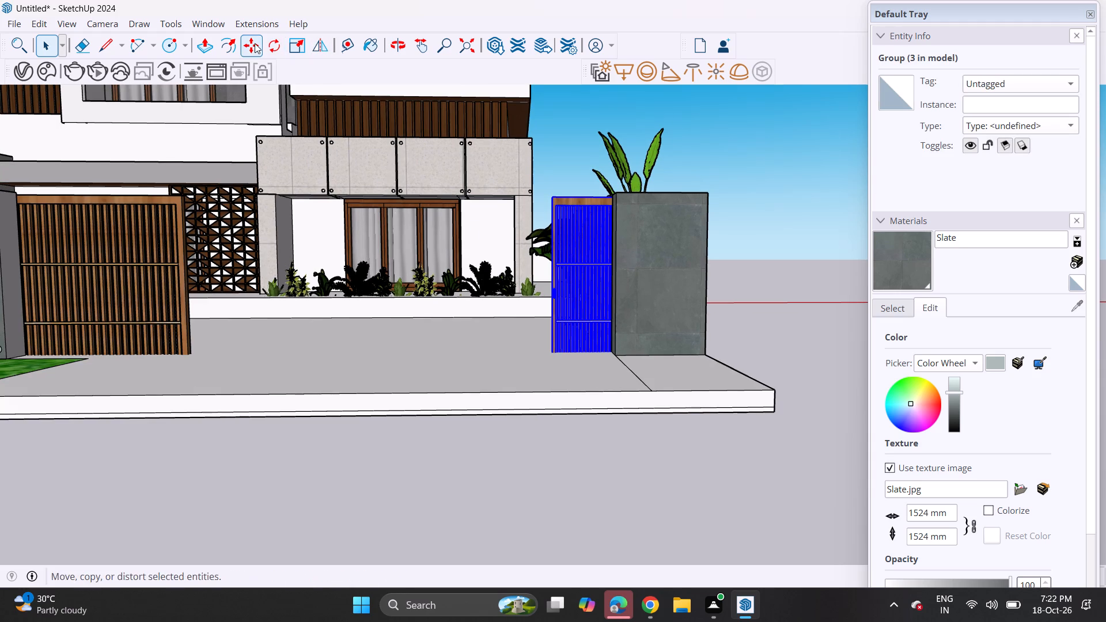
pyautogui.click(299, 43)
pyautogui.moveTo(496, 287); pyautogui.dragTo(521, 328, button='middle')
pyautogui.scroll(2, 561, 329)
pyautogui.scroll(5, 645, 407)
pyautogui.click(609, 384)
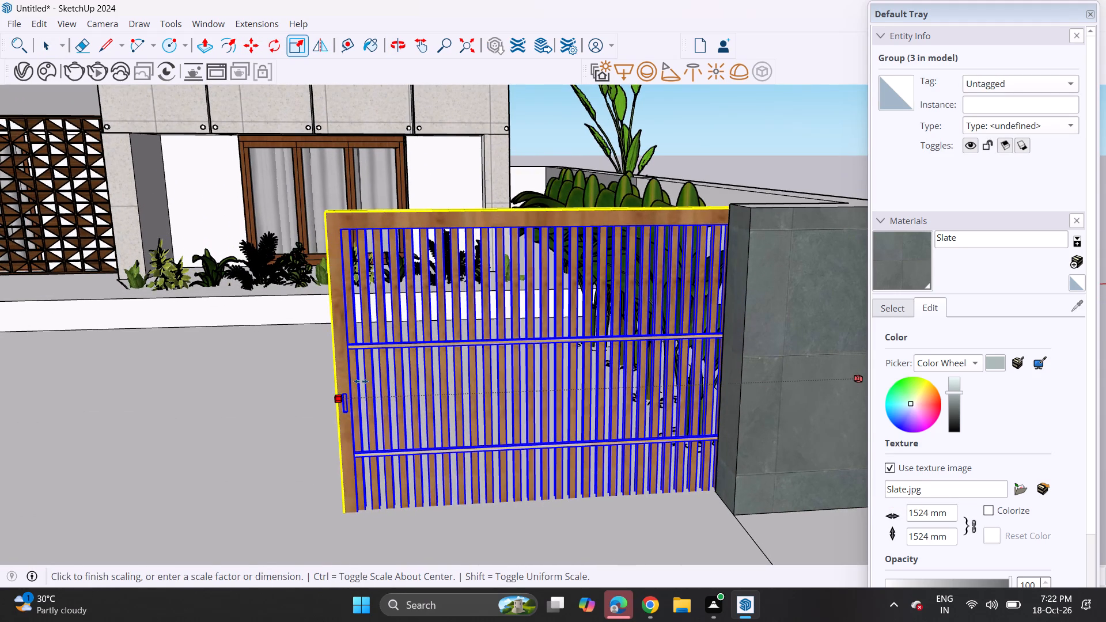
pyautogui.click(361, 381)
# Slide the widened slatted panel sideways into the Slate-faced end of the side boundary wall.
pyautogui.press('m')
pyautogui.click(459, 379)
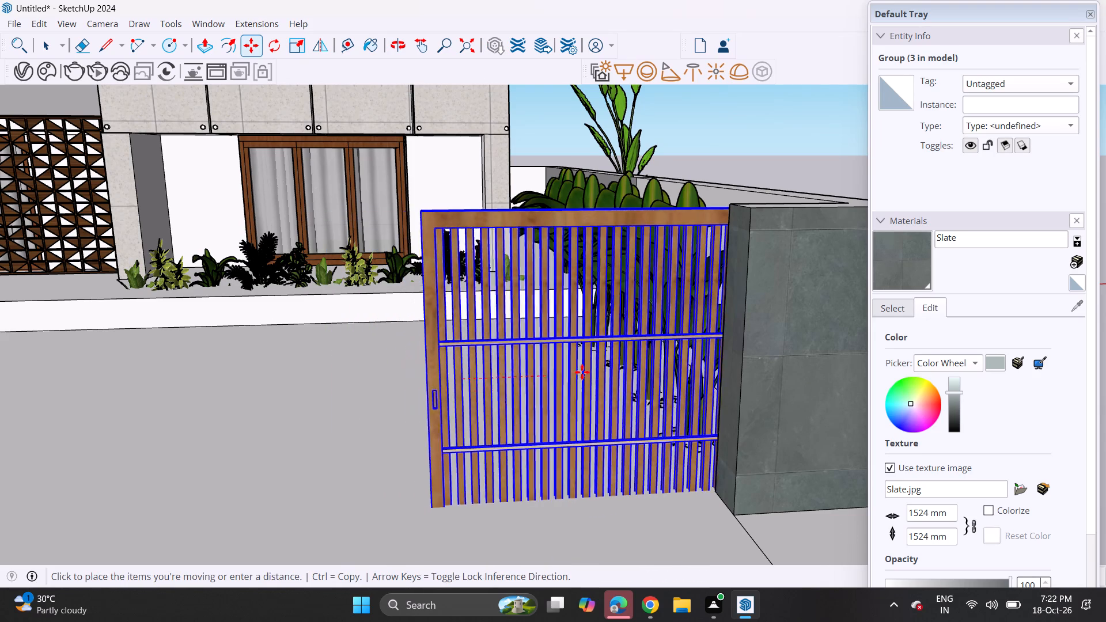
pyautogui.click(668, 378)
# Scale in the panel's protruding outer side to the side boundary wall's thickness, and deselect it.
pyautogui.moveTo(755, 358); pyautogui.dragTo(381, 317, button='middle')
pyautogui.scroll(-5, 397, 329)
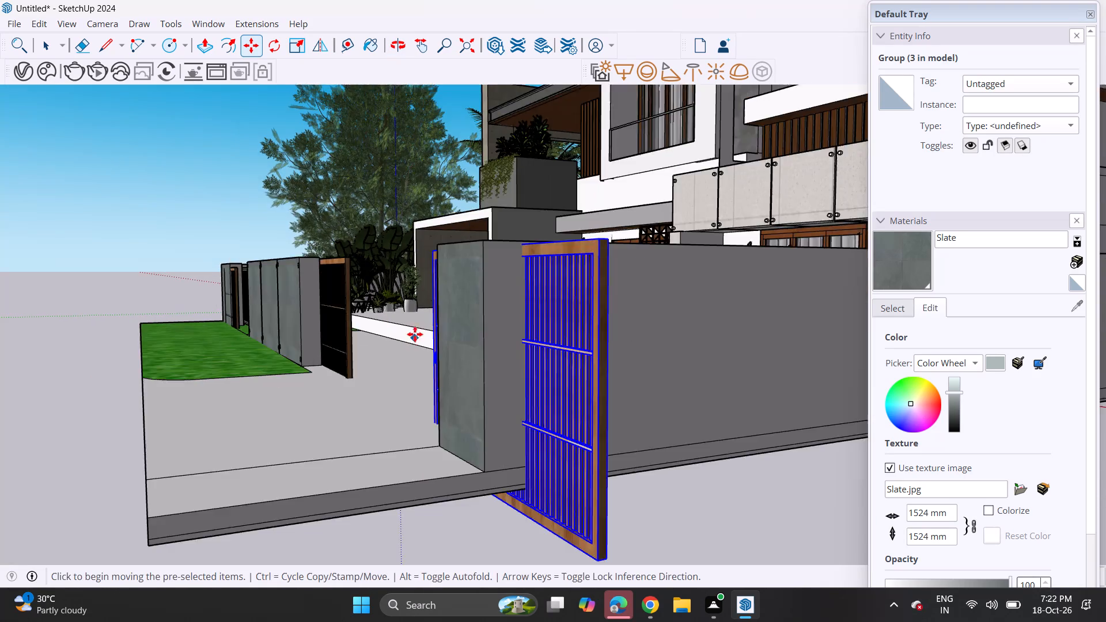
pyautogui.scroll(-3, 415, 334)
pyautogui.moveTo(494, 345); pyautogui.dragTo(529, 378, button='middle')
pyautogui.moveTo(300, 40); pyautogui.dragTo(309, 43)
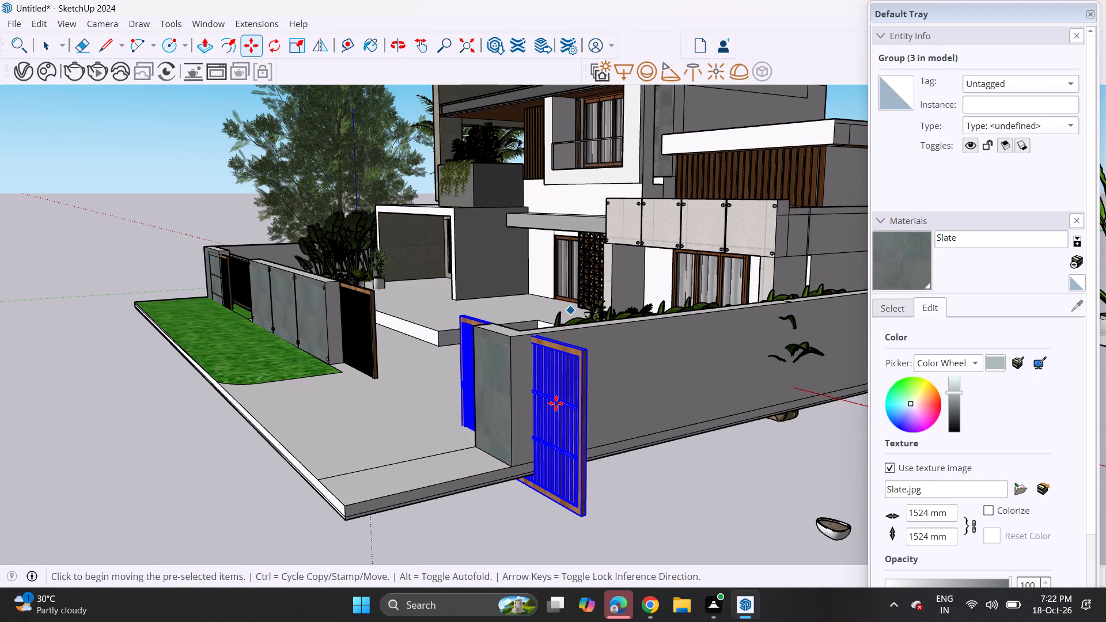
pyautogui.click(301, 43)
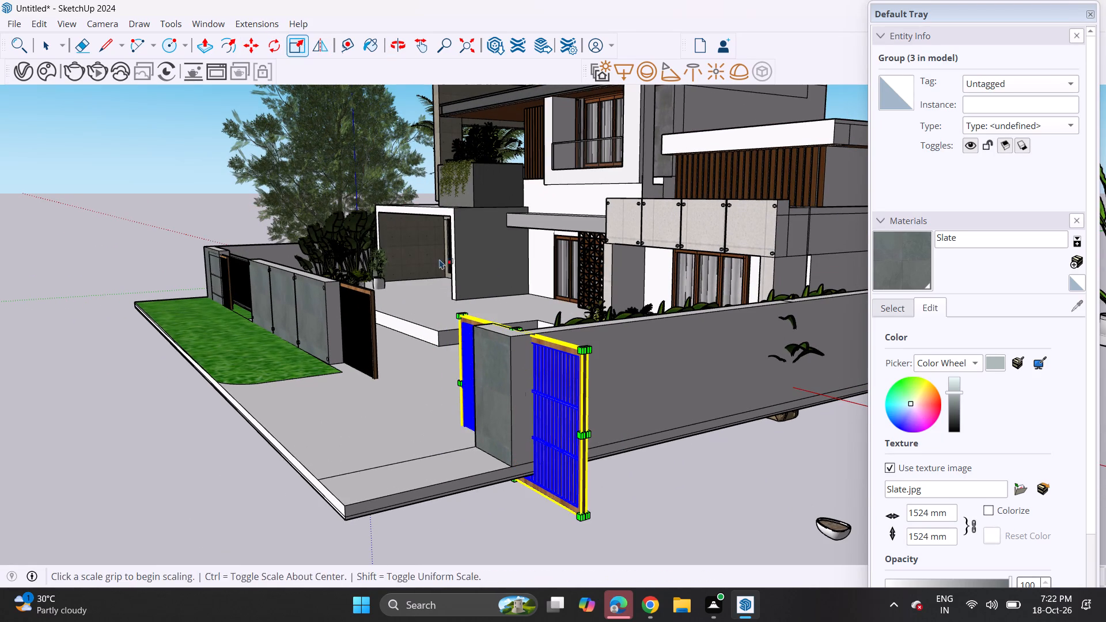
pyautogui.click(588, 433)
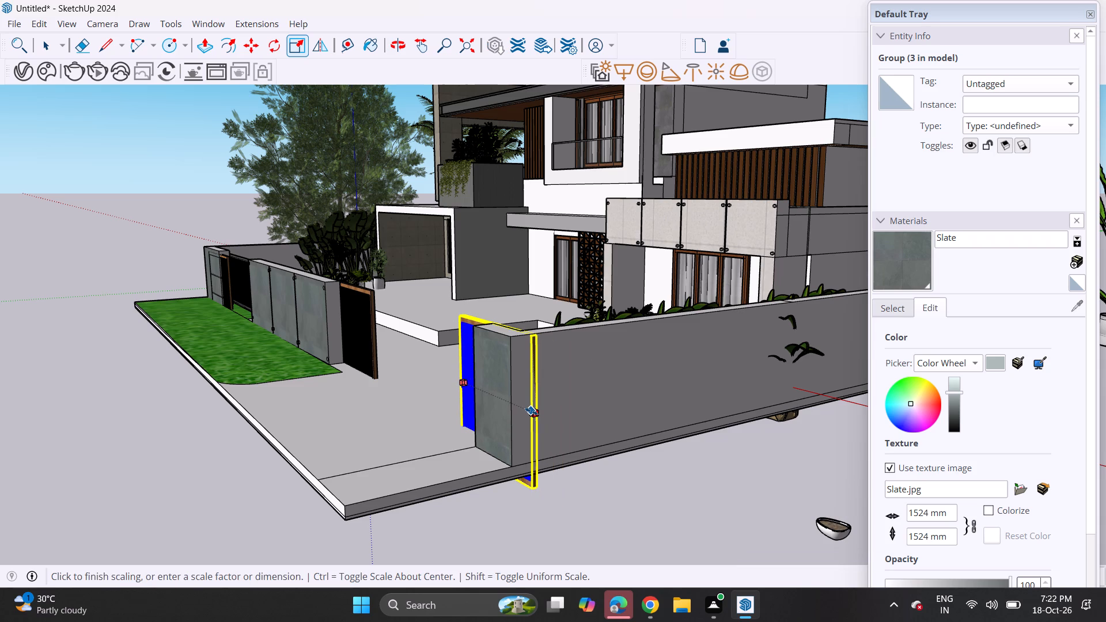
pyautogui.click(531, 411)
pyautogui.moveTo(482, 414); pyautogui.dragTo(692, 384, button='middle')
pyautogui.press('space')
pyautogui.click(782, 204)
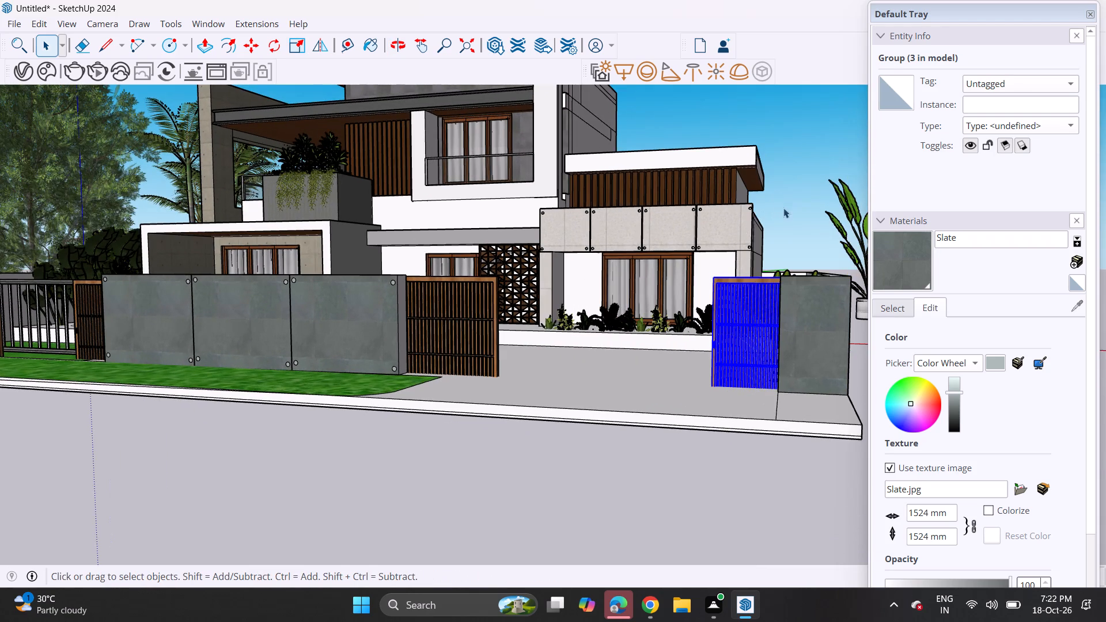
# Examine the whole front elevation and the slatted panel beside the panelled Slate wall.
pyautogui.moveTo(697, 283); pyautogui.dragTo(783, 265, button='middle')
pyautogui.scroll(-7, 785, 251)
pyautogui.moveTo(643, 274); pyautogui.dragTo(635, 367, button='middle')
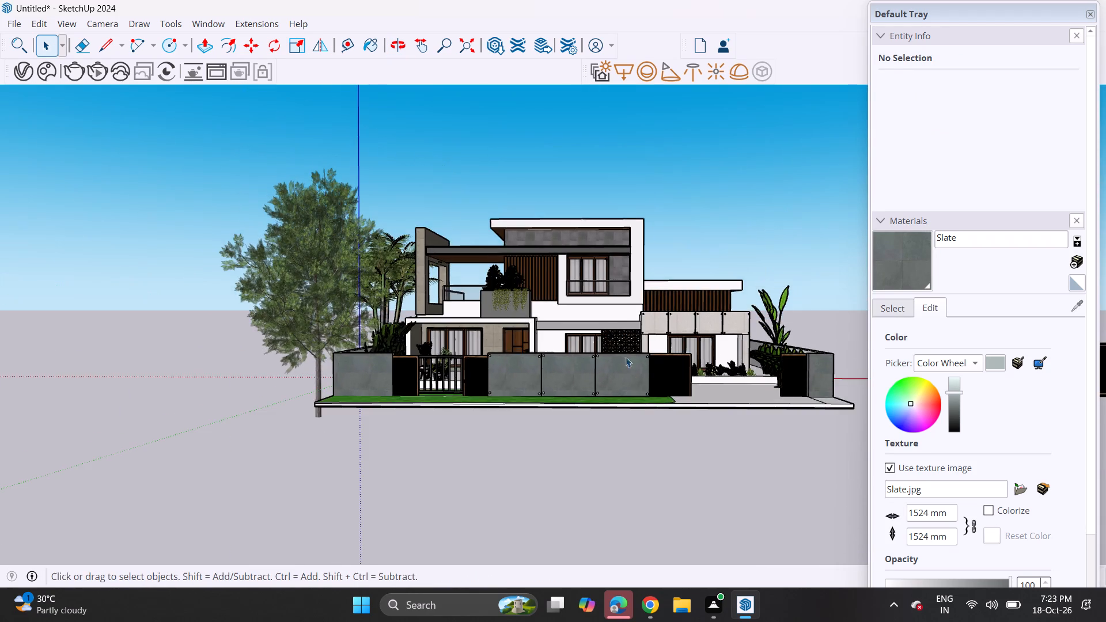
pyautogui.scroll(3, 638, 323)
pyautogui.moveTo(637, 324); pyautogui.dragTo(610, 354, button='middle')
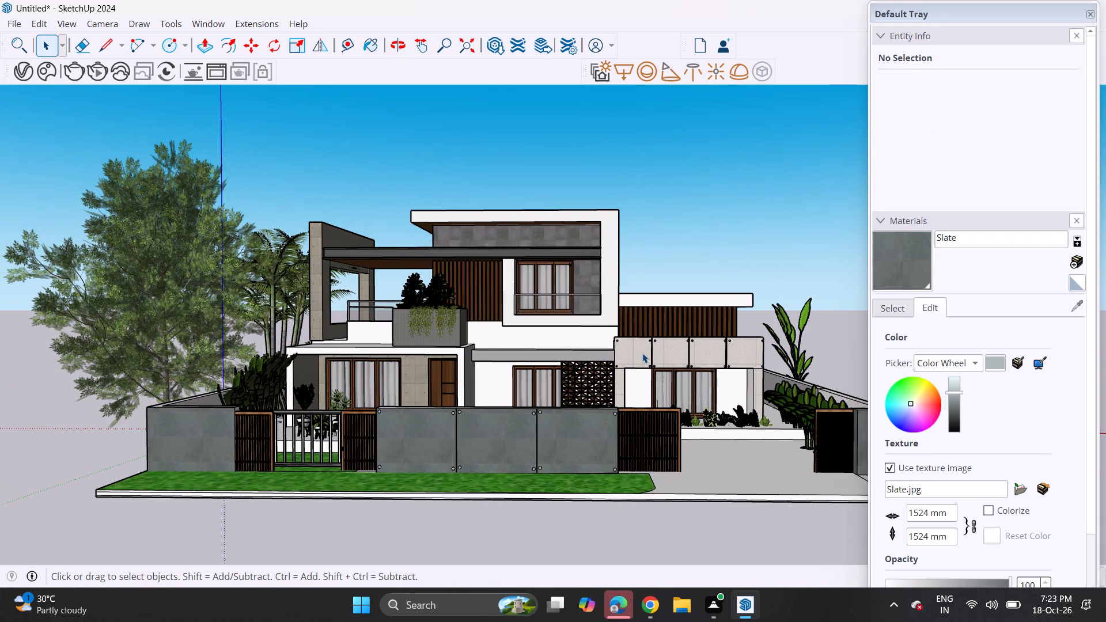
pyautogui.moveTo(623, 446); pyautogui.dragTo(632, 492, button='middle')
pyautogui.scroll(12, 632, 515)
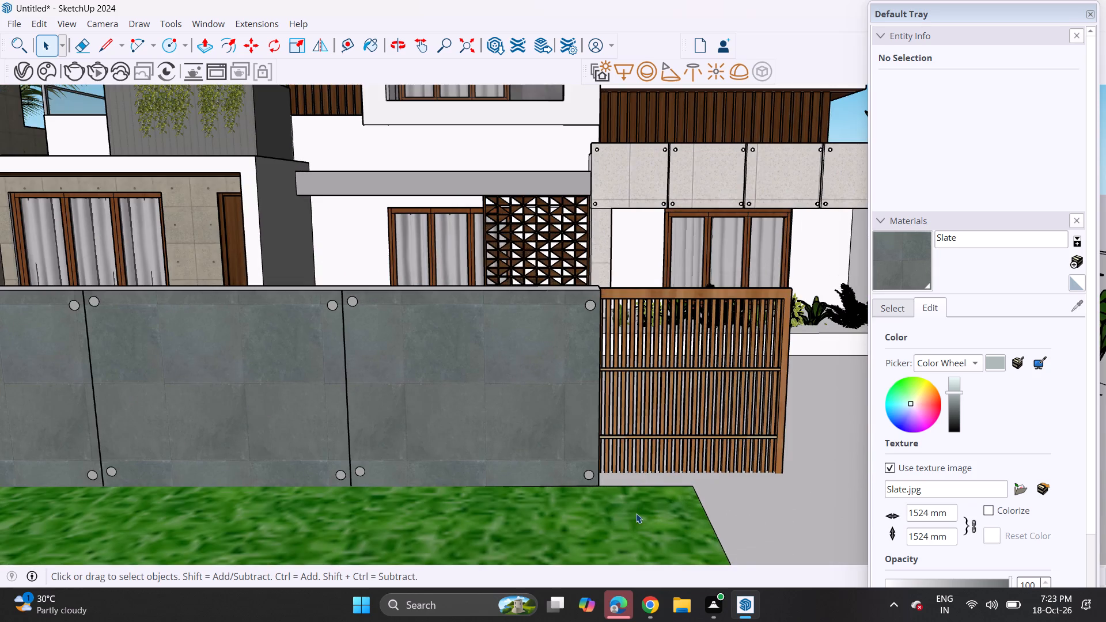
# Draw a rectangle on the lawn in front of the driveway's slatted panel, beside the panelled Slate wall's end.
pyautogui.scroll(5, 634, 510)
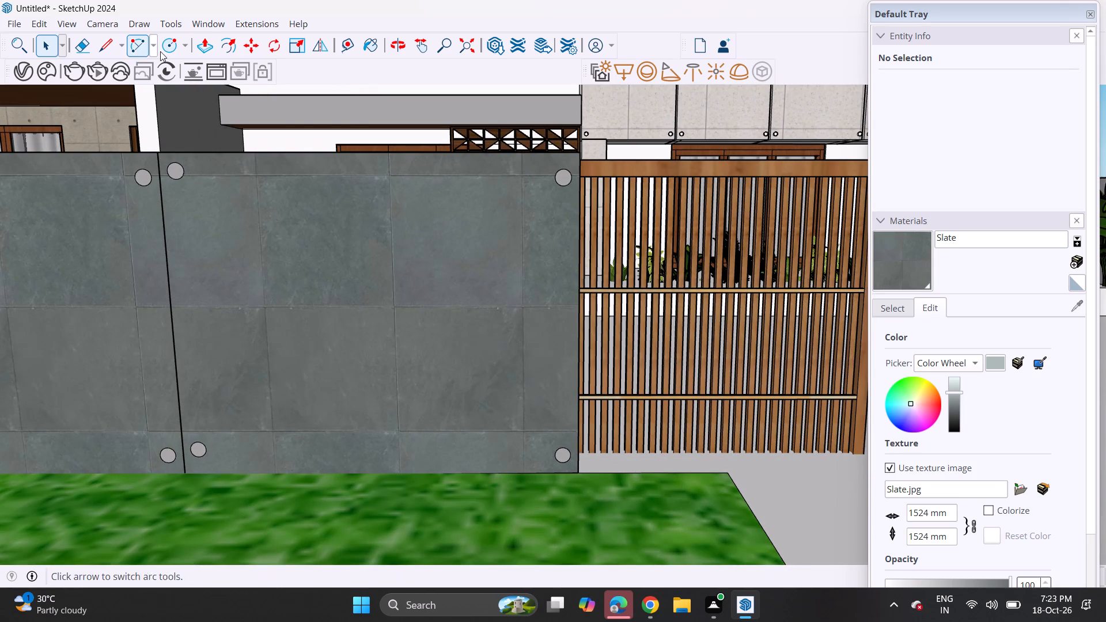
pyautogui.click(179, 49)
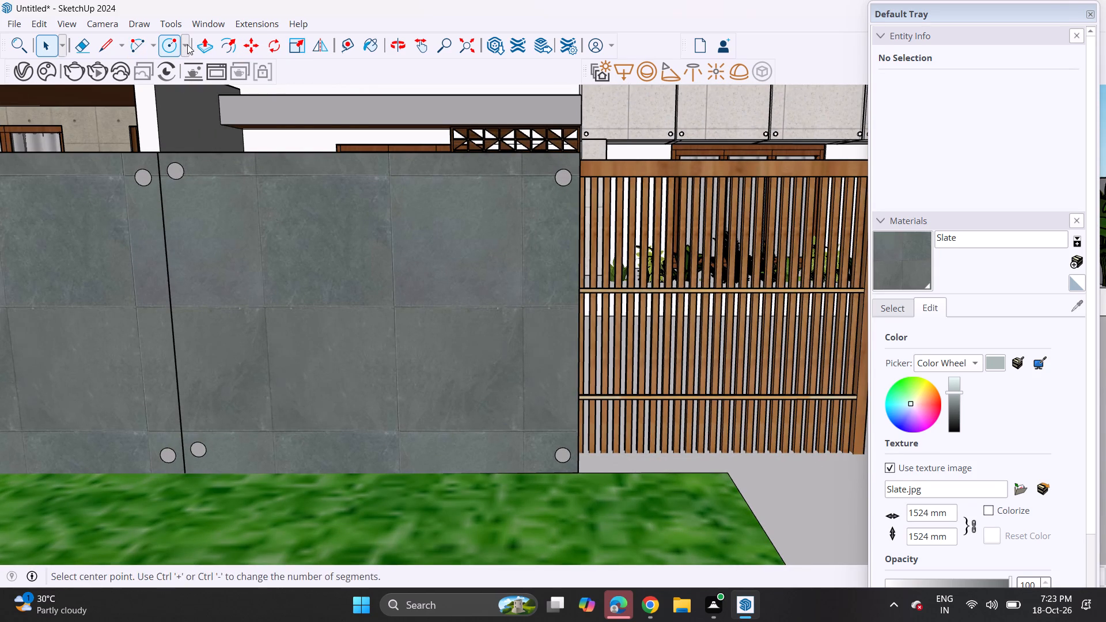
pyautogui.click(188, 45)
pyautogui.click(184, 60)
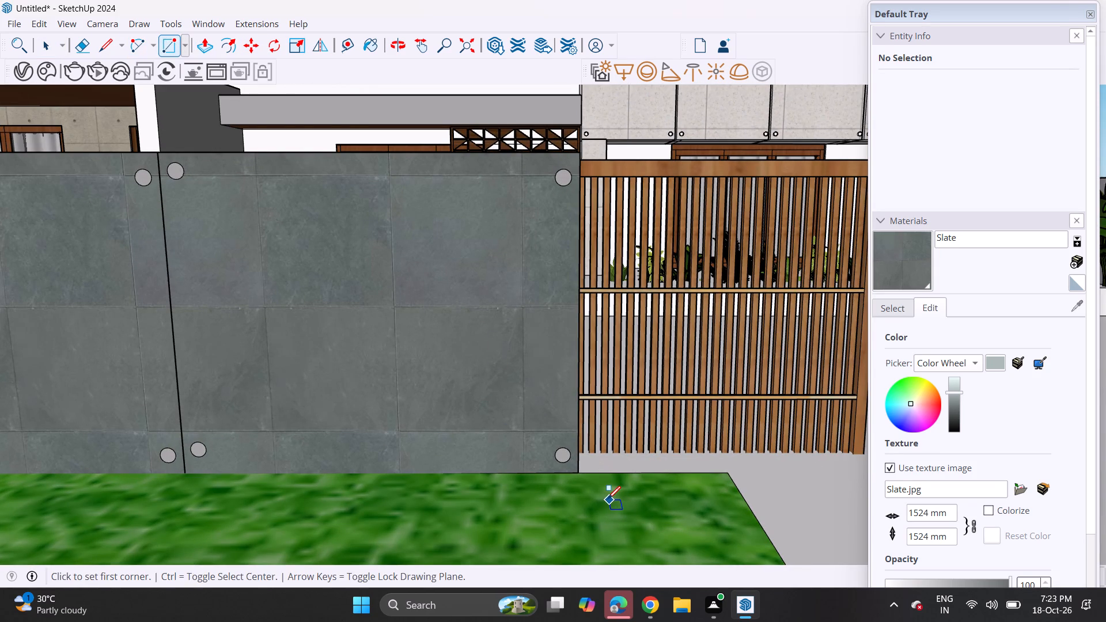
pyautogui.click(608, 499)
pyautogui.click(712, 545)
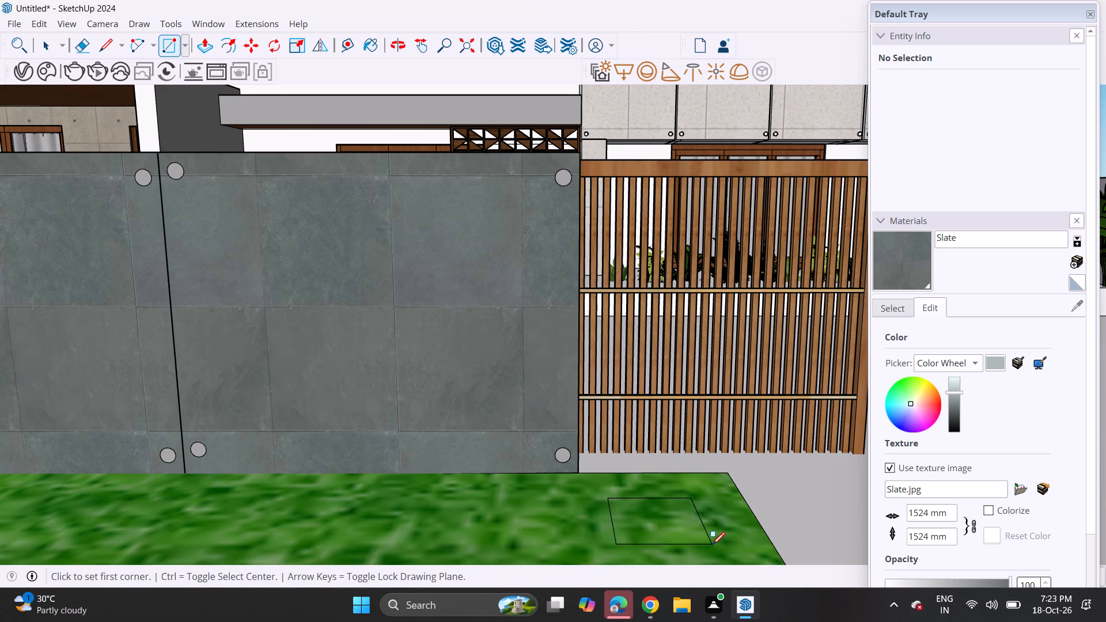
# Push/Pull the lawn rectangle up into a pillar reaching just above the slatted panel's mid-height.
pyautogui.moveTo(210, 47); pyautogui.dragTo(218, 63)
pyautogui.press('Escape')
pyautogui.click(206, 51)
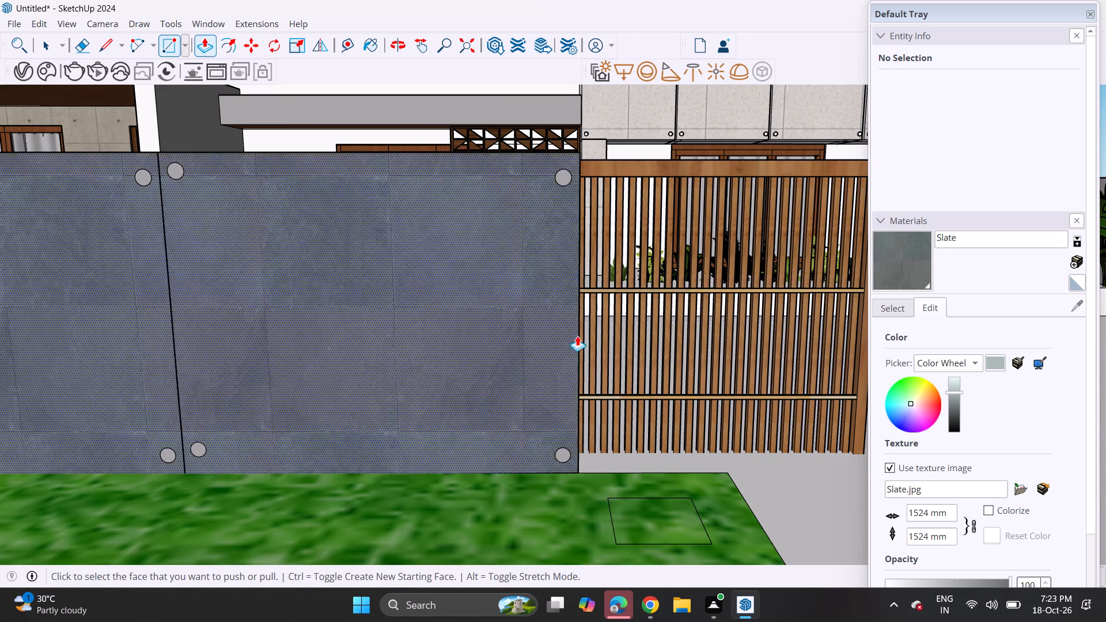
pyautogui.click(666, 518)
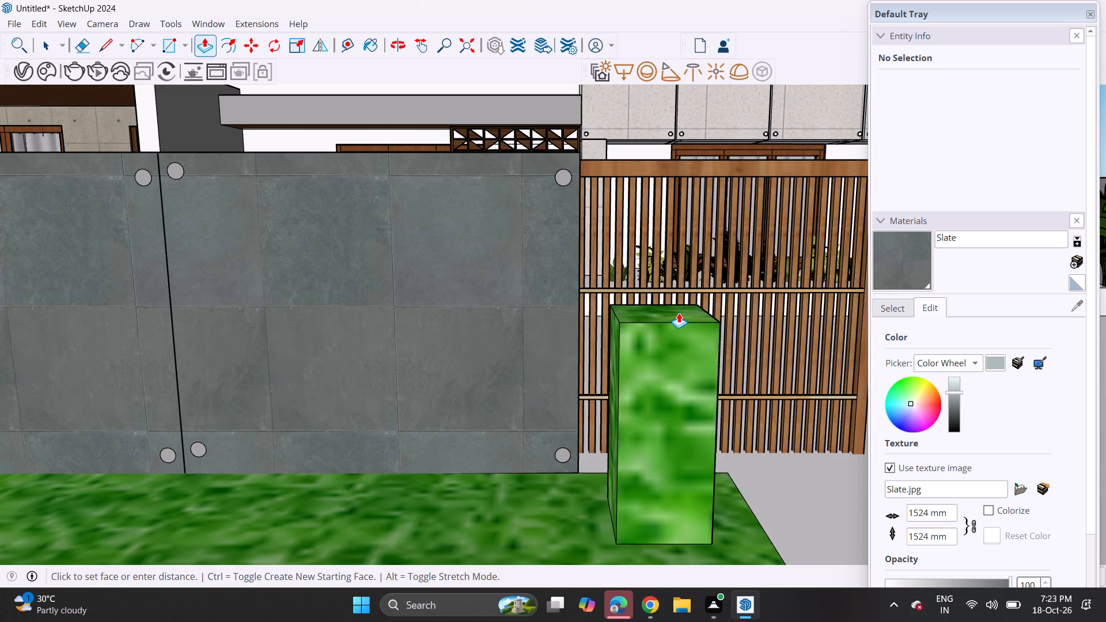
pyautogui.click(679, 313)
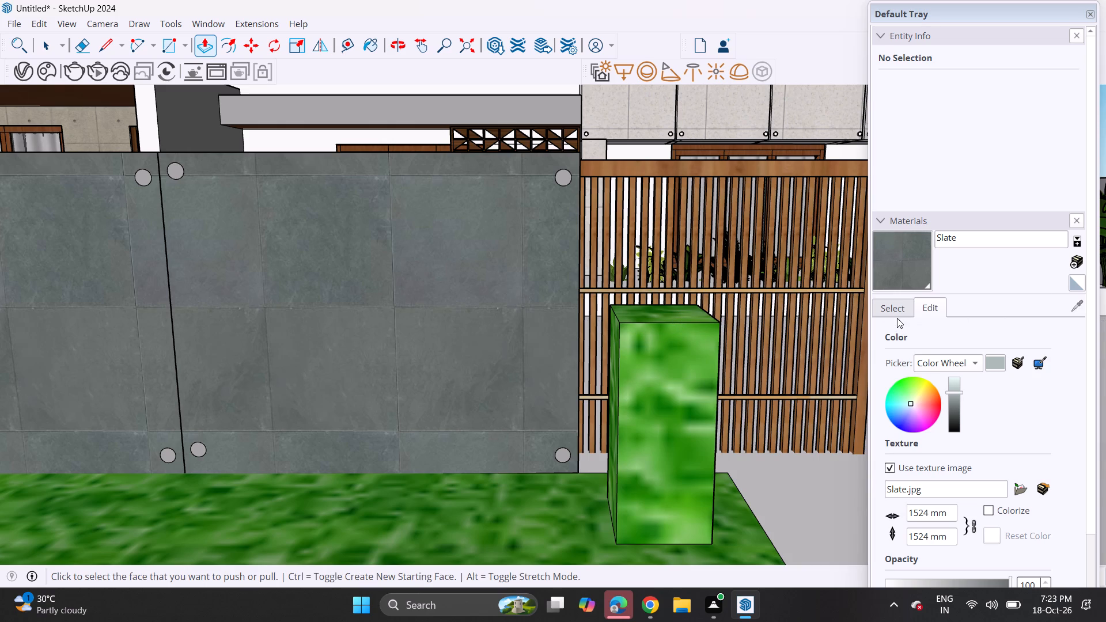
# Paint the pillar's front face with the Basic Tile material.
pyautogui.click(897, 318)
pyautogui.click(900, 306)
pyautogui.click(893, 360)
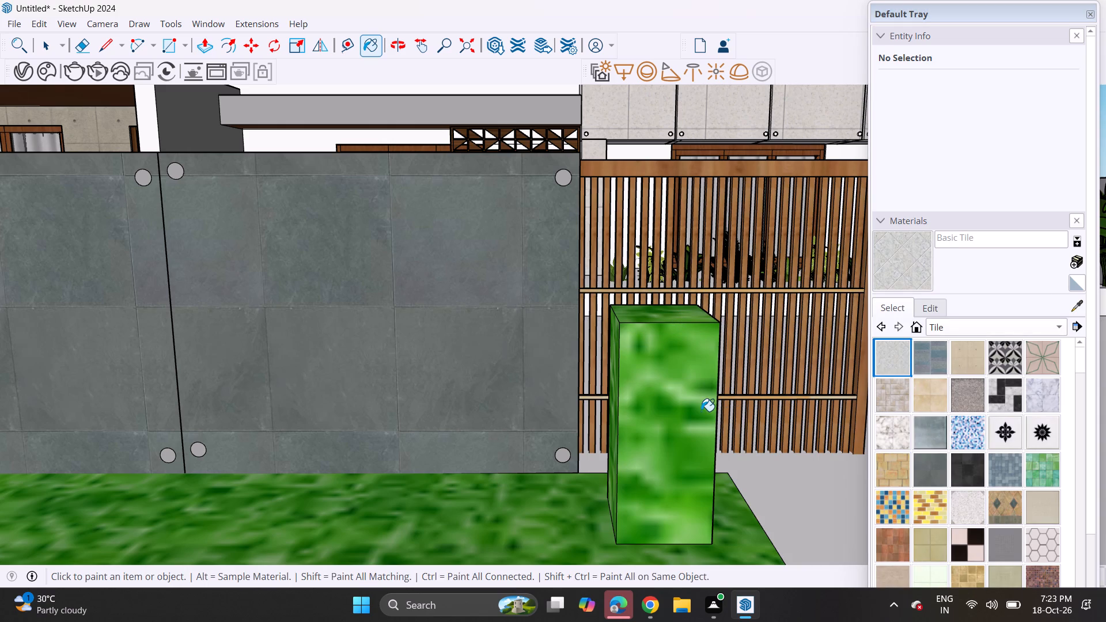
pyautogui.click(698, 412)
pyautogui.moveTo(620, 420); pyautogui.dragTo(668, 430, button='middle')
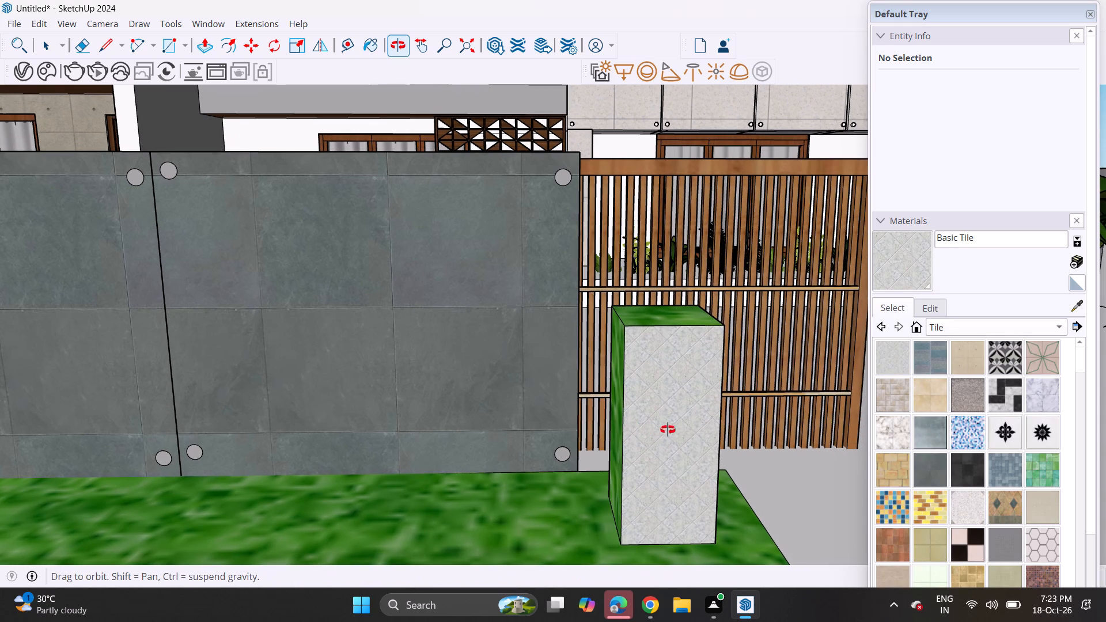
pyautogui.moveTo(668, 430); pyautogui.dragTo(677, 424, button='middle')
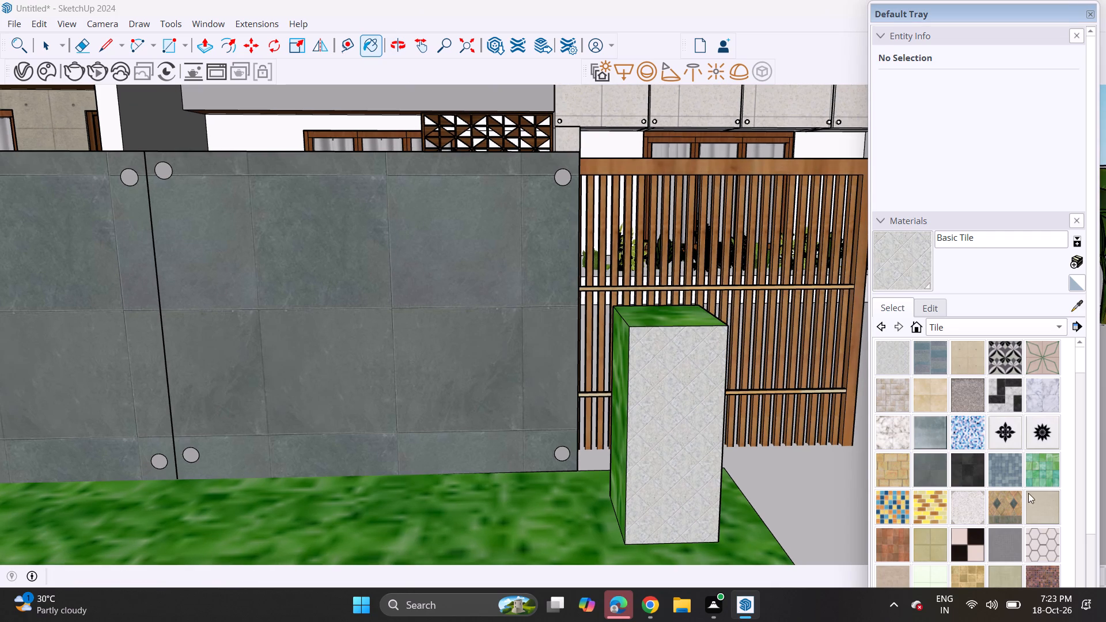
# Paint the pillar's front, both sides and top with the Tile Canvas material.
pyautogui.click(1034, 510)
pyautogui.moveTo(653, 411); pyautogui.dragTo(660, 413)
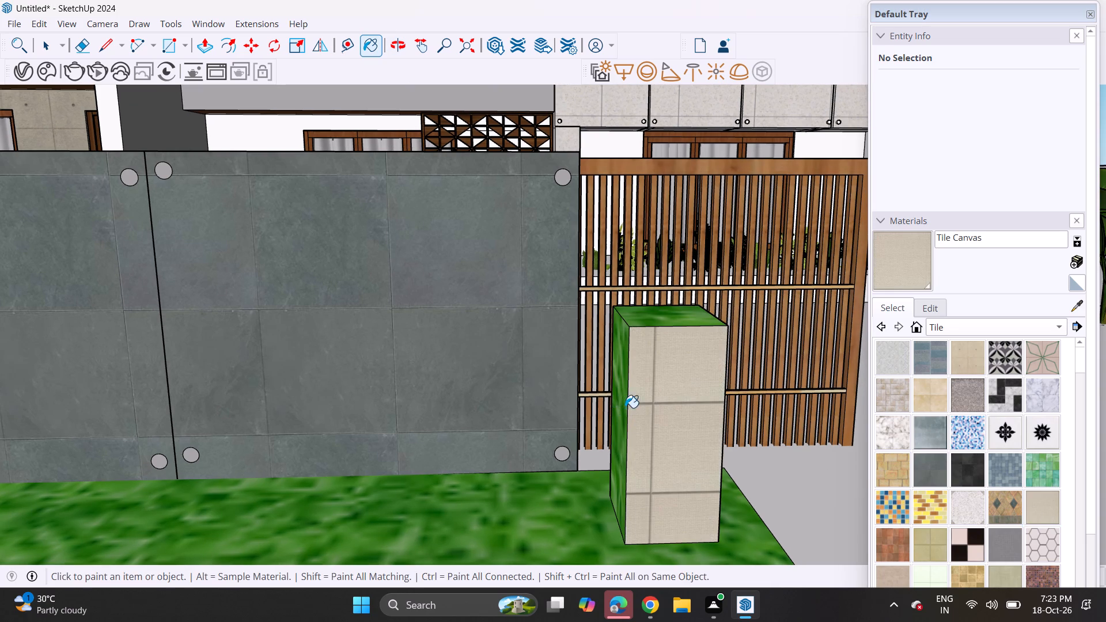
pyautogui.click(625, 408)
pyautogui.moveTo(669, 325); pyautogui.dragTo(675, 329)
pyautogui.moveTo(738, 367); pyautogui.dragTo(522, 379, button='middle')
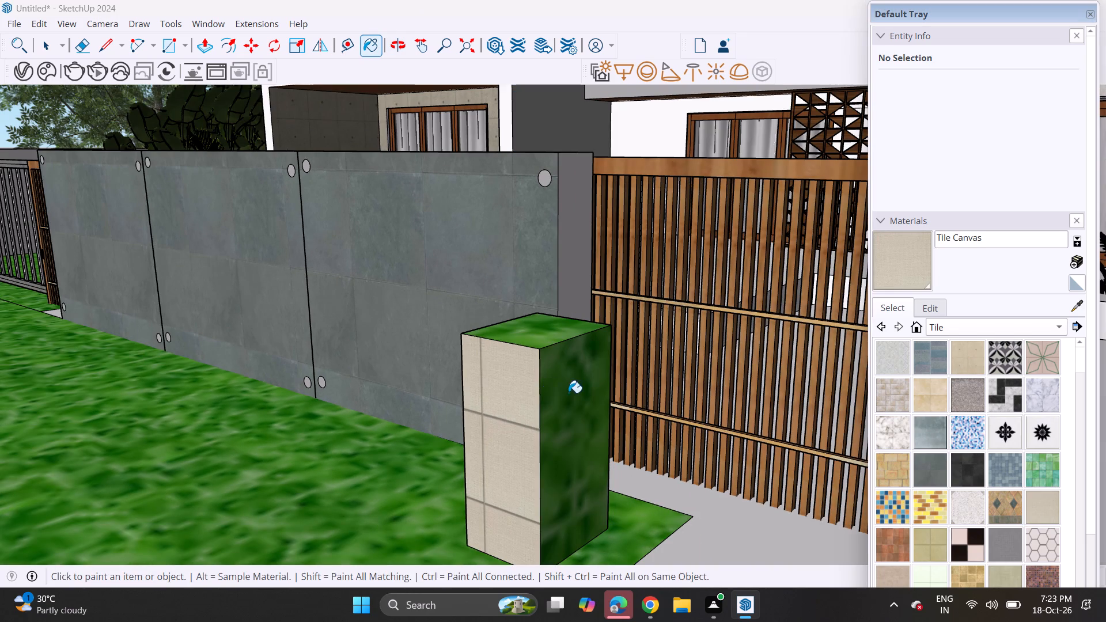
pyautogui.click(569, 393)
pyautogui.click(545, 333)
# Examine the tiled pillar against the boundary wall and the whole front elevation.
pyautogui.moveTo(528, 386); pyautogui.dragTo(632, 347, button='middle')
pyautogui.scroll(-8, 652, 351)
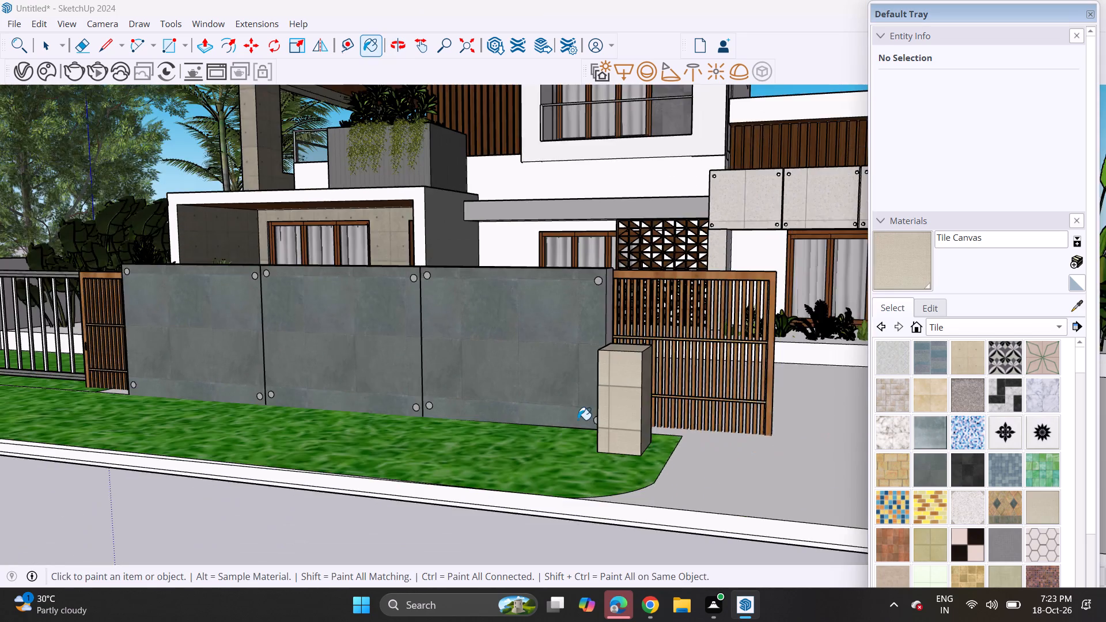
pyautogui.scroll(-2, 578, 420)
pyautogui.moveTo(632, 418); pyautogui.dragTo(743, 367, button='middle')
pyautogui.scroll(-3, 709, 381)
pyautogui.moveTo(693, 353); pyautogui.dragTo(655, 376, button='middle')
pyautogui.scroll(-4, 623, 367)
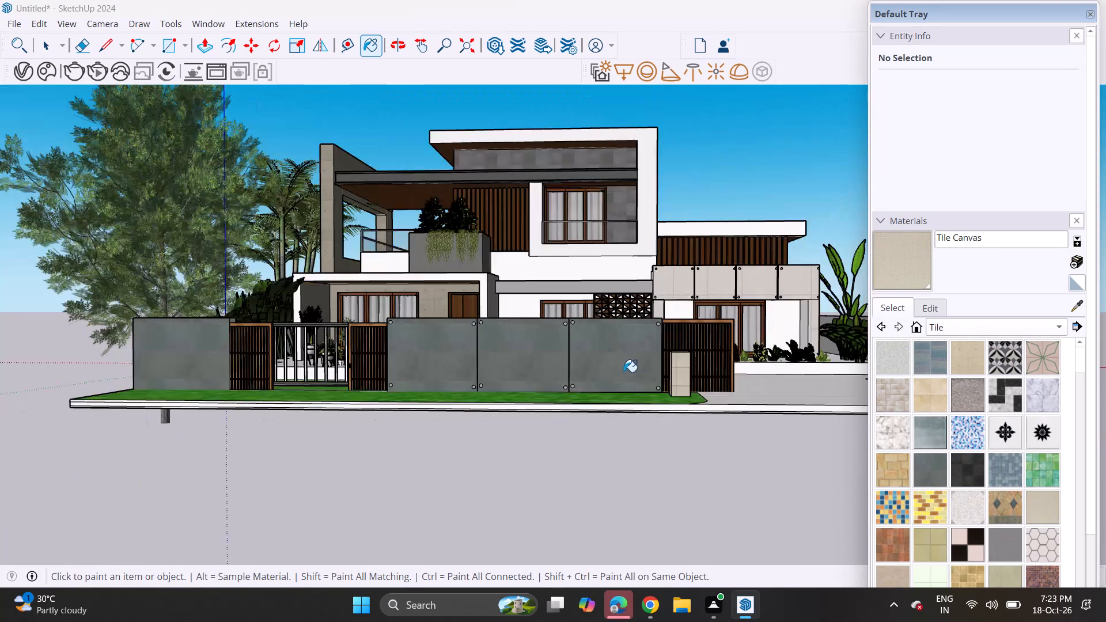
pyautogui.moveTo(647, 355); pyautogui.dragTo(625, 387, button='middle')
pyautogui.scroll(-3, 567, 381)
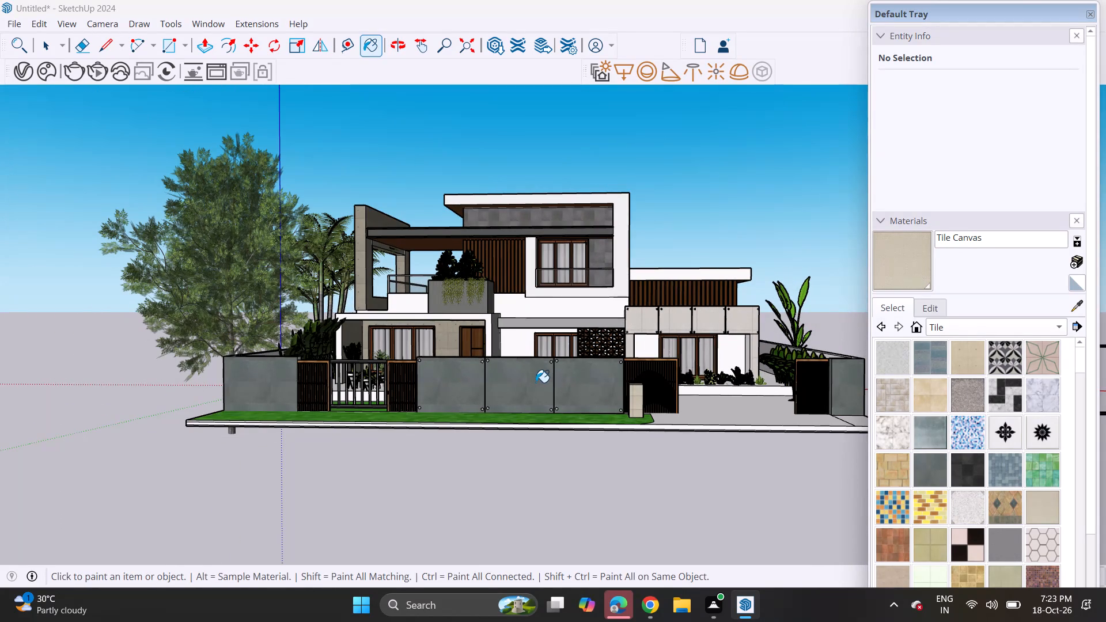
# Draw a rectangle on the upper part of the pillar's front face, inset from its edges.
pyautogui.scroll(3, 680, 418)
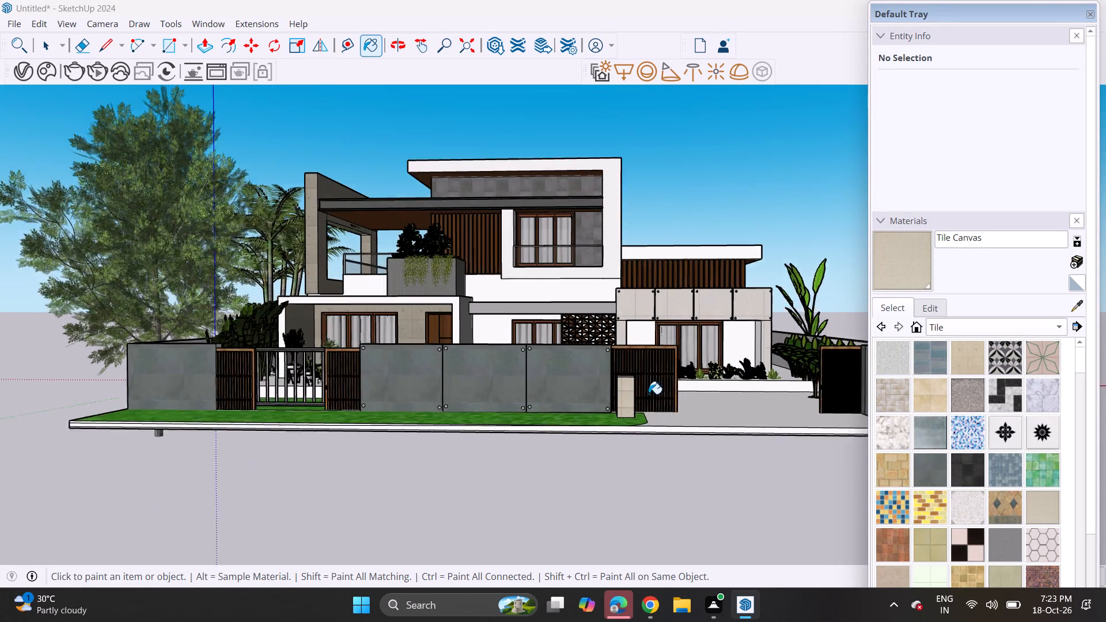
pyautogui.scroll(5, 649, 394)
pyautogui.scroll(4, 561, 377)
pyautogui.scroll(10, 628, 379)
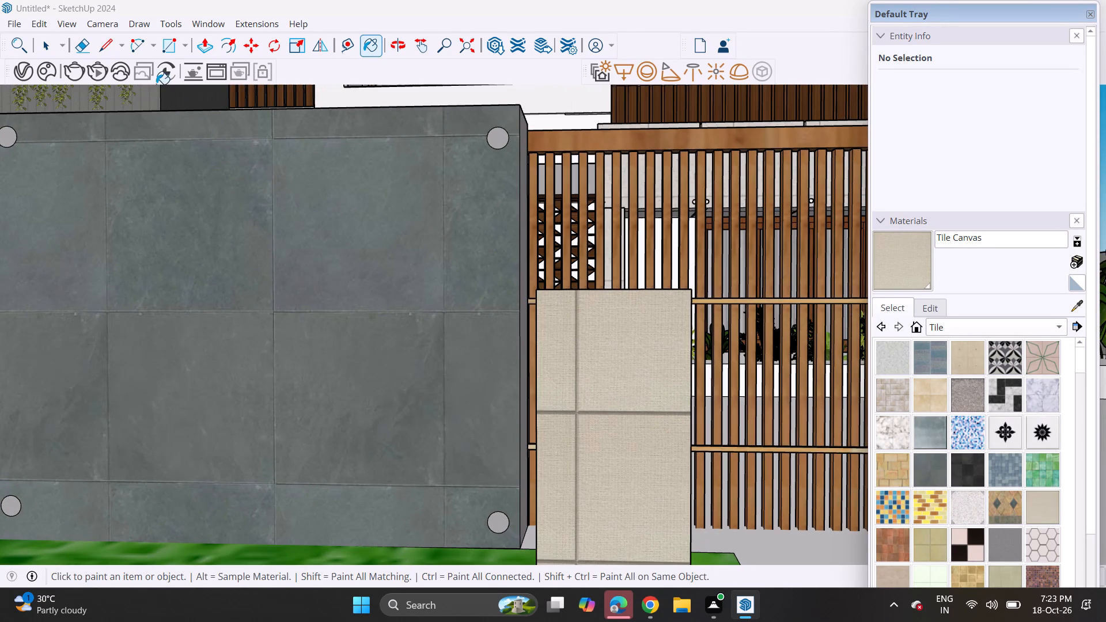
pyautogui.click(164, 48)
pyautogui.click(556, 318)
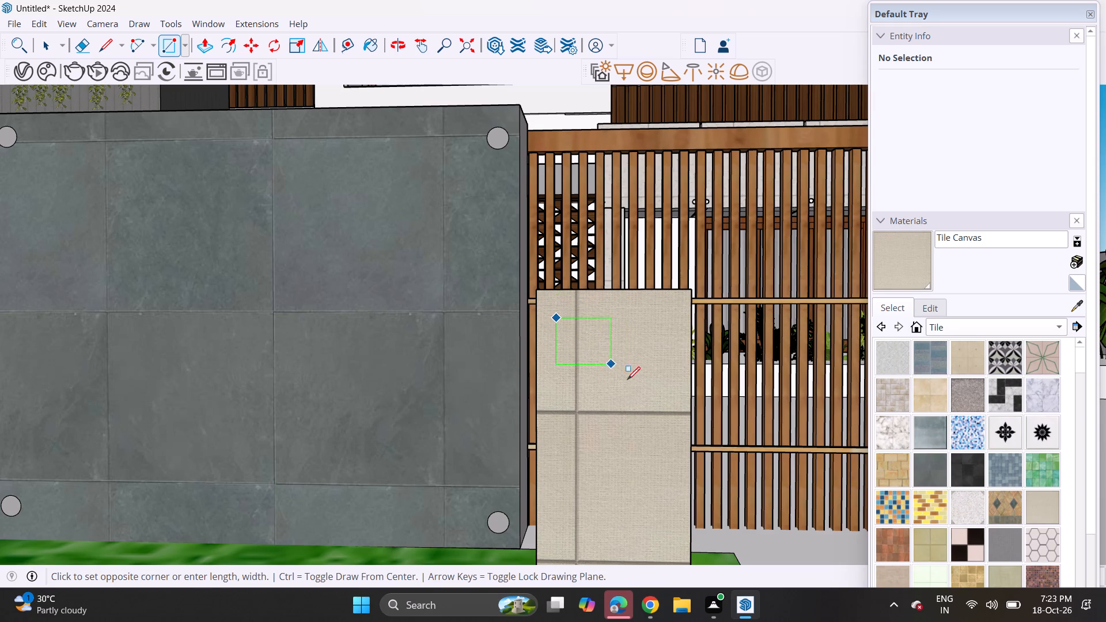
pyautogui.click(675, 401)
# Paint the rectangle on the pillar's front face with Wood Square Tile 02.
pyautogui.moveTo(620, 397); pyautogui.dragTo(608, 421, button='middle')
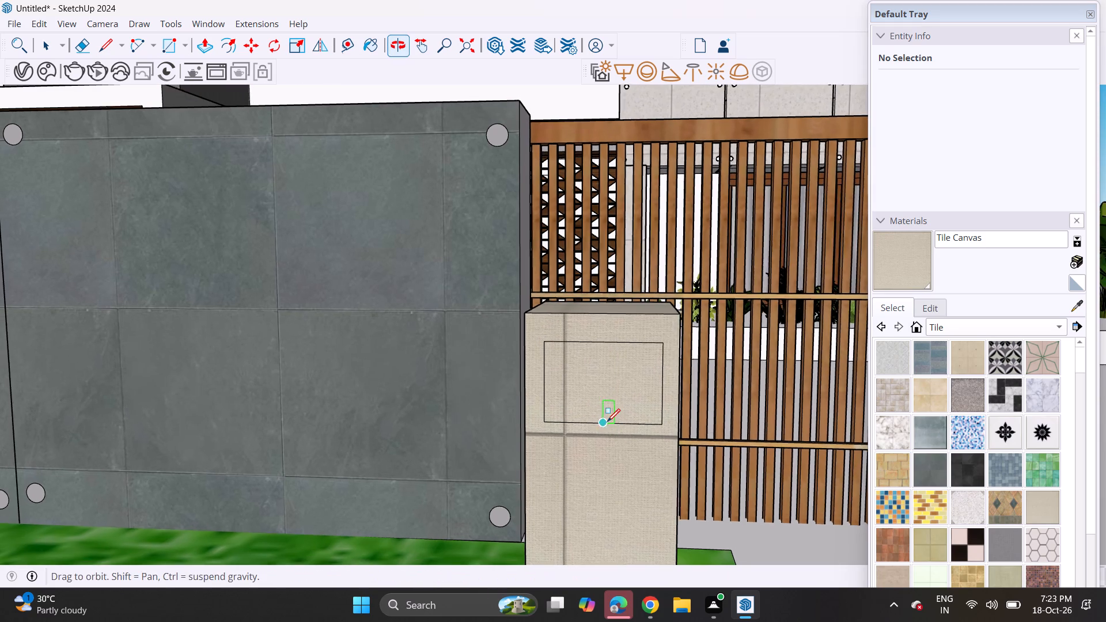
pyautogui.scroll(-4, 947, 421)
pyautogui.click(1002, 537)
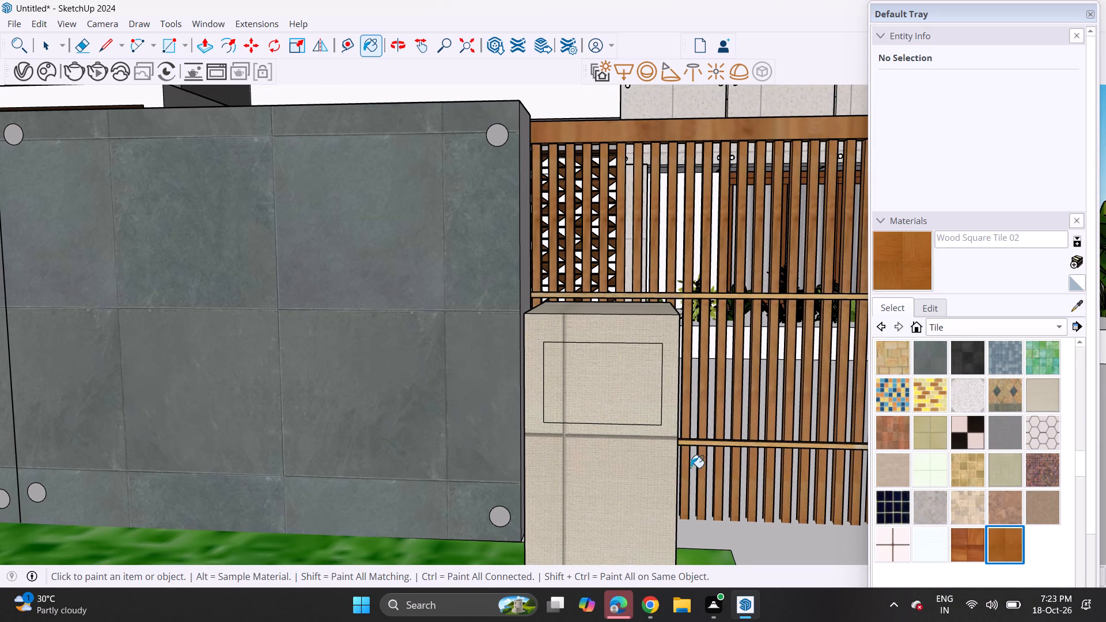
pyautogui.click(596, 385)
# Examine the front elevation with the pillar and its wooden plate beside the driveway entrance.
pyautogui.scroll(-13, 517, 409)
pyautogui.keyDown('shift'); pyautogui.moveTo(361, 458); pyautogui.dragTo(456, 462, button='middle'); pyautogui.keyUp('shift')
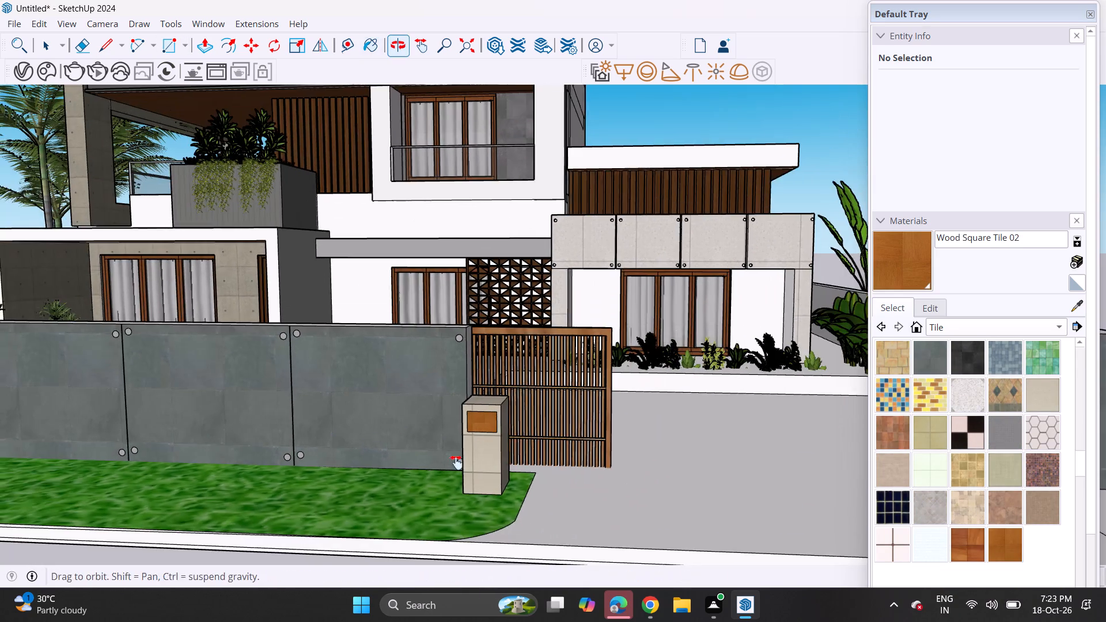
pyautogui.keyDown('shift'); pyautogui.moveTo(456, 462); pyautogui.dragTo(573, 470, button='middle'); pyautogui.keyUp('shift')
pyautogui.scroll(-8, 531, 390)
pyautogui.keyDown('shift'); pyautogui.middleClick(549, 399); pyautogui.keyUp('shift')
pyautogui.moveTo(528, 388); pyautogui.dragTo(556, 377, button='middle')
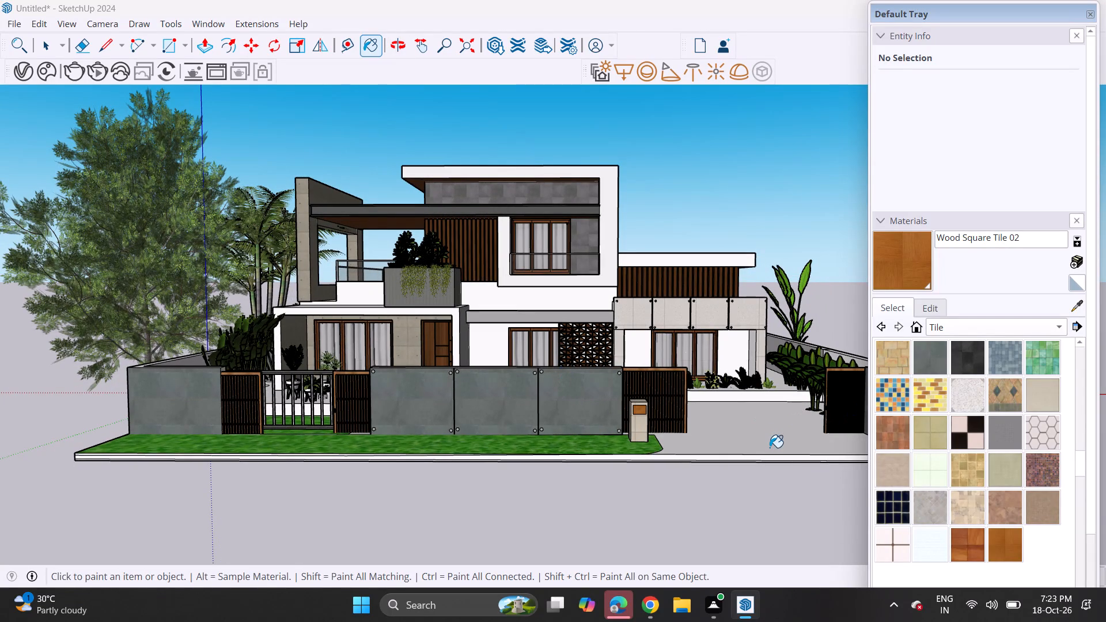
pyautogui.moveTo(750, 442); pyautogui.dragTo(729, 470, button='middle')
# Draw a line across the driveway along the slatted panels' base, from the panelled wall's end to the side boundary wall.
pyautogui.moveTo(725, 457); pyautogui.dragTo(276, 376, button='middle')
pyautogui.moveTo(269, 374); pyautogui.dragTo(276, 391, button='middle')
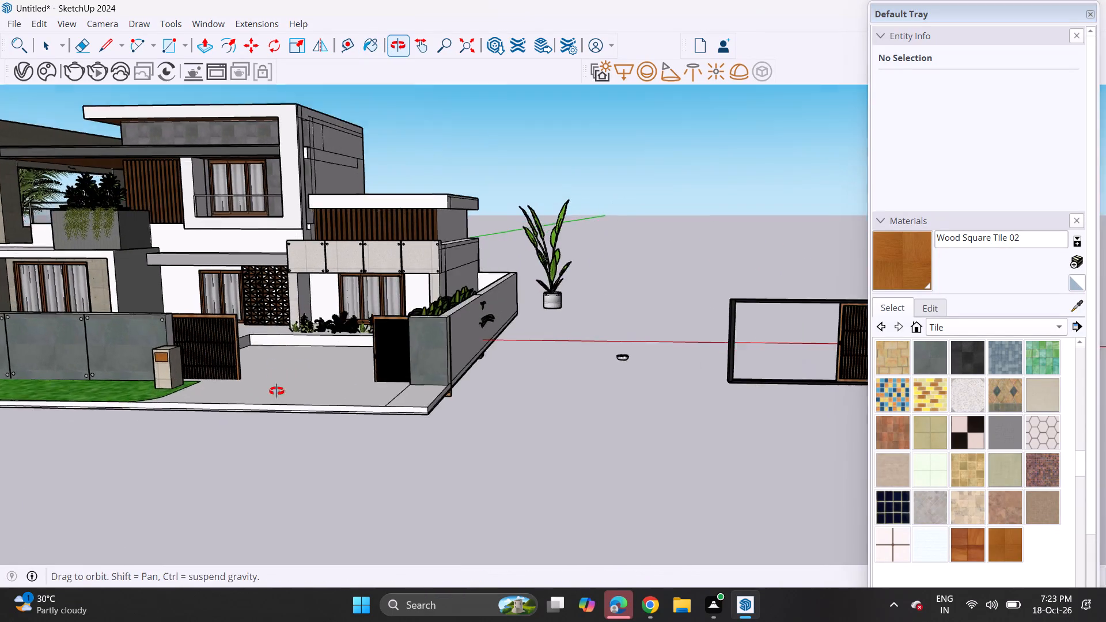
pyautogui.moveTo(276, 391); pyautogui.dragTo(298, 435, button='middle')
pyautogui.scroll(3, 206, 384)
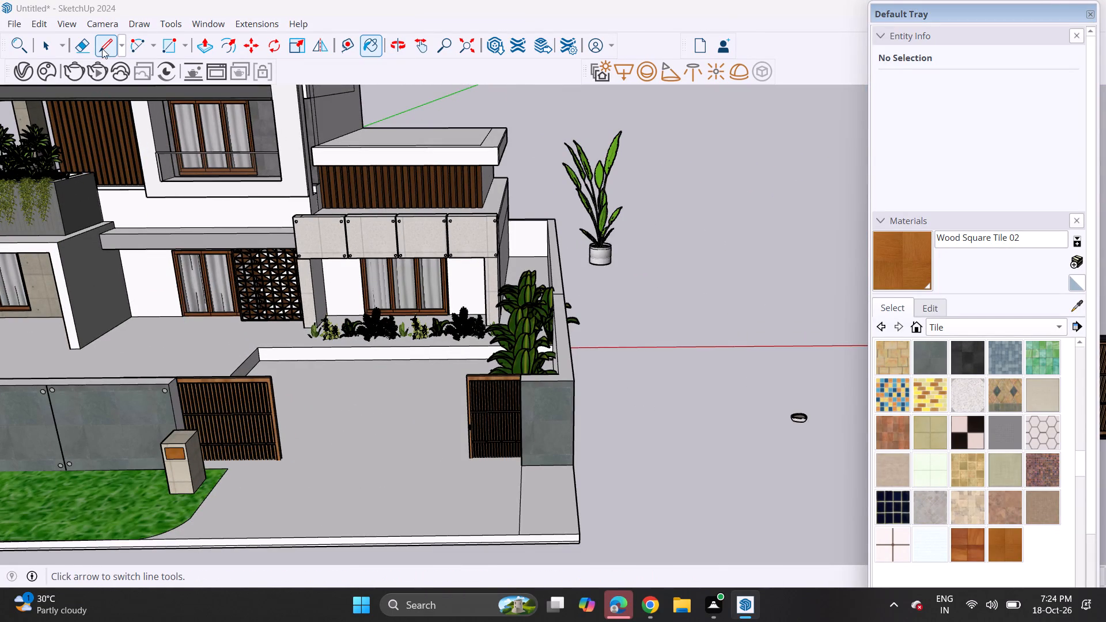
pyautogui.click(102, 48)
pyautogui.scroll(5, 217, 479)
pyautogui.moveTo(237, 479); pyautogui.dragTo(148, 502, button='middle')
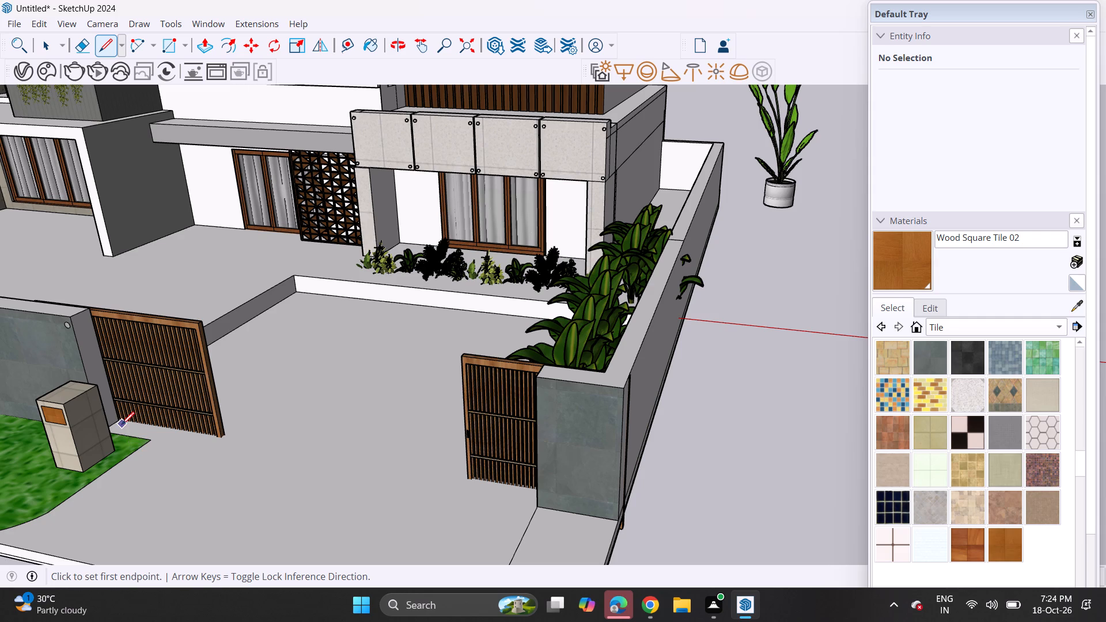
pyautogui.click(113, 424)
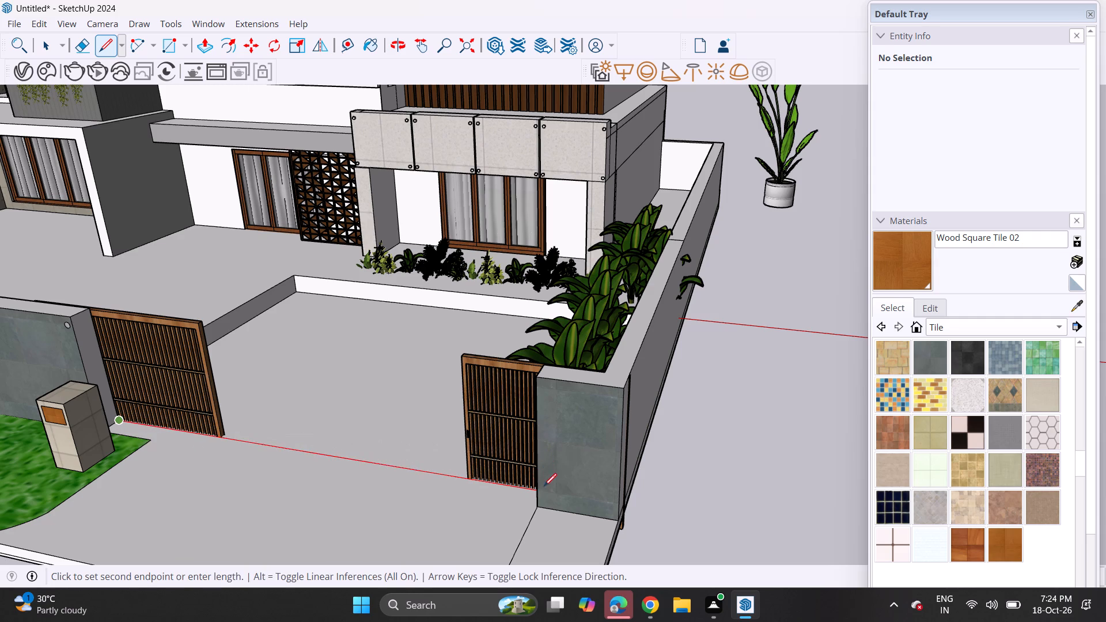
pyautogui.click(547, 492)
# Draw a second, parallel line across the driveway on the street side of the first, forming a narrow threshold strip between the walls.
pyautogui.moveTo(487, 496); pyautogui.dragTo(660, 472, button='middle')
pyautogui.scroll(4, 767, 420)
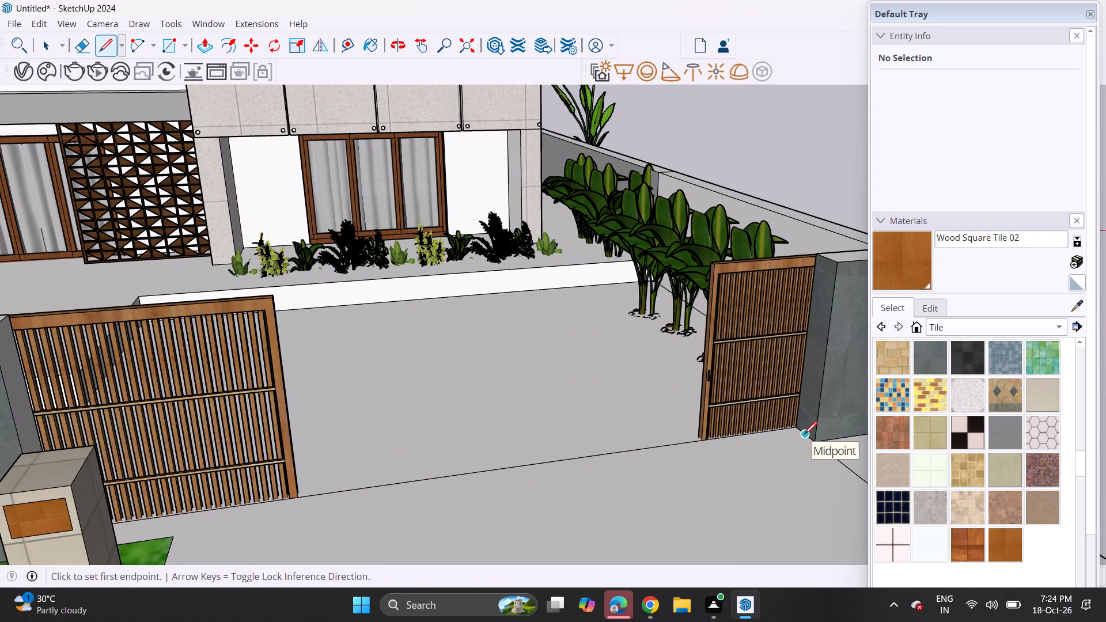
pyautogui.click(804, 434)
pyautogui.moveTo(330, 499); pyautogui.dragTo(276, 499, button='middle')
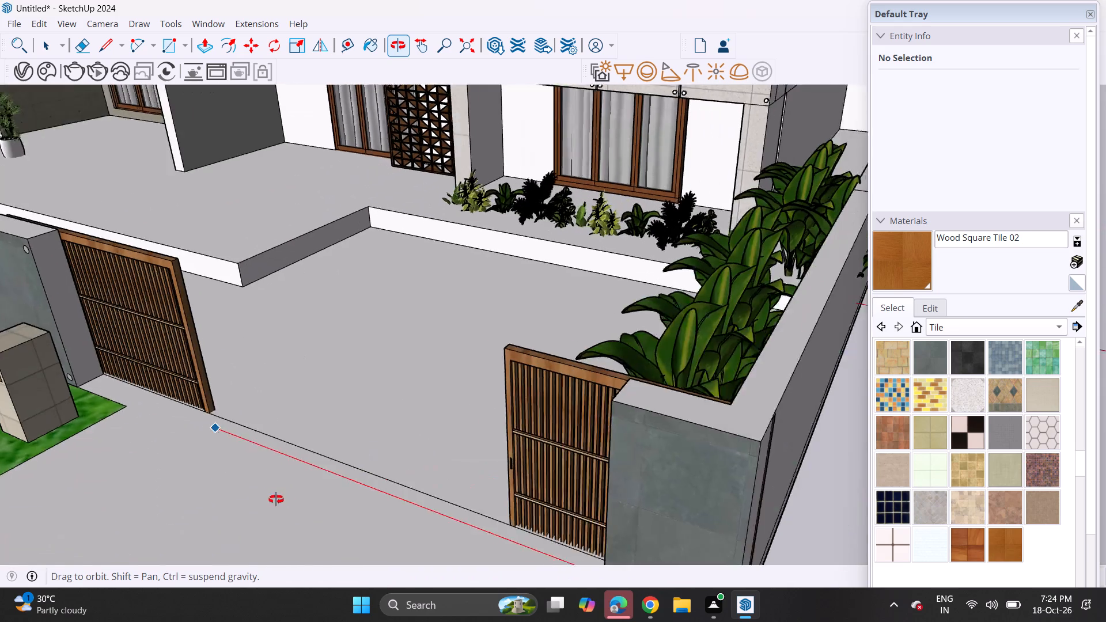
pyautogui.moveTo(276, 499); pyautogui.dragTo(257, 475, button='middle')
pyautogui.click(99, 346)
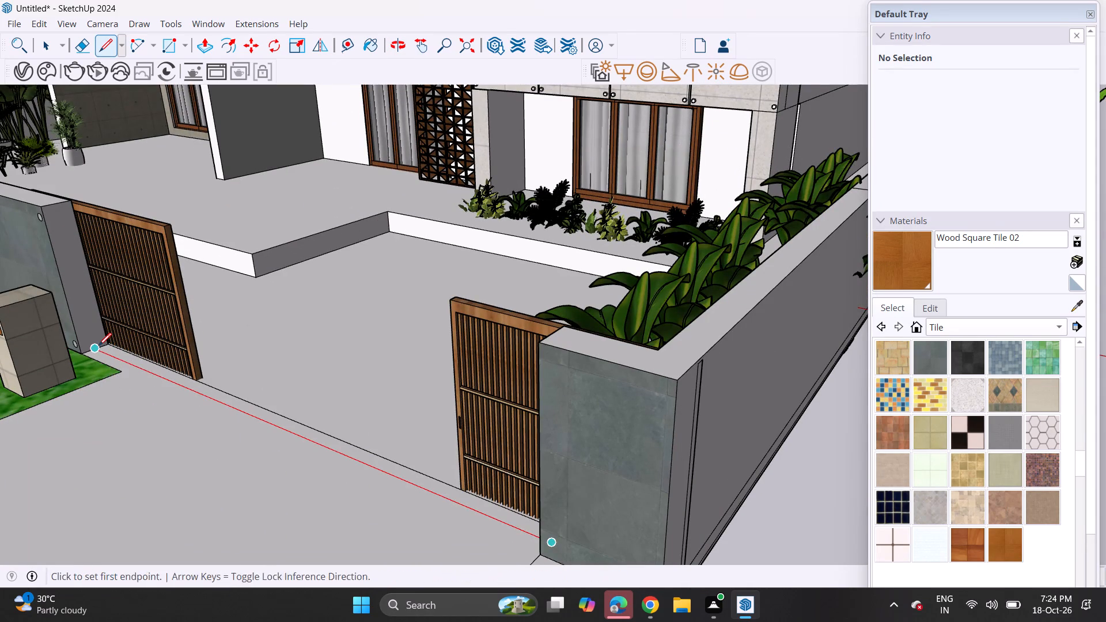
# Paint the driveway floor on both sides of the threshold strip with the Tile Grey material.
pyautogui.moveTo(111, 390); pyautogui.dragTo(316, 391, button='middle')
pyautogui.scroll(2, 460, 430)
pyautogui.scroll(-2, 718, 380)
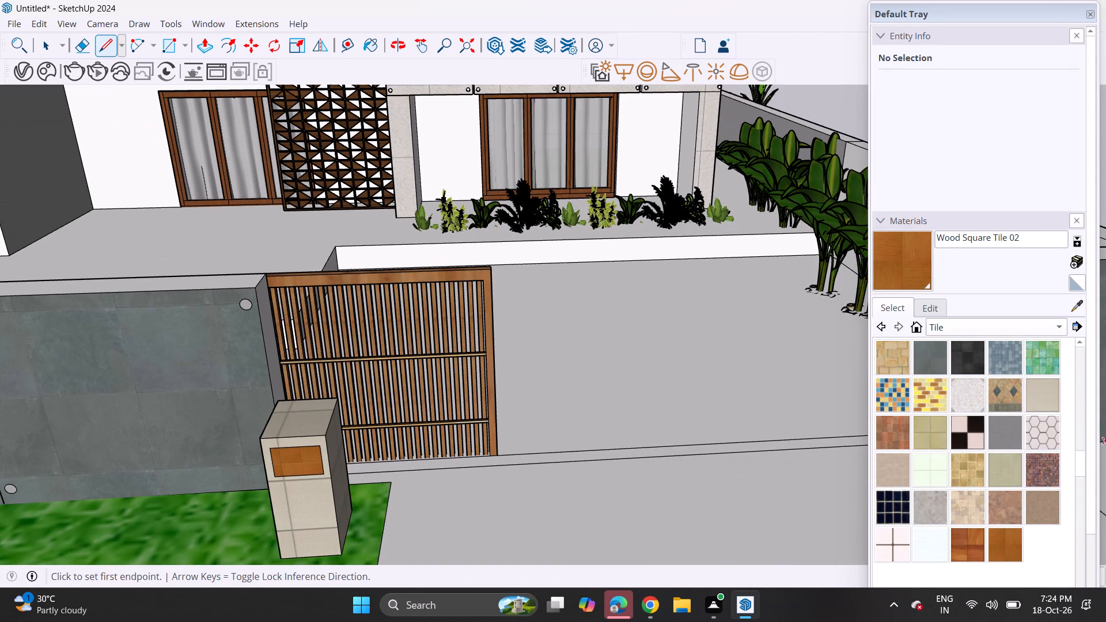
pyautogui.click(1003, 433)
pyautogui.click(729, 331)
pyautogui.moveTo(696, 408); pyautogui.dragTo(688, 363, button='middle')
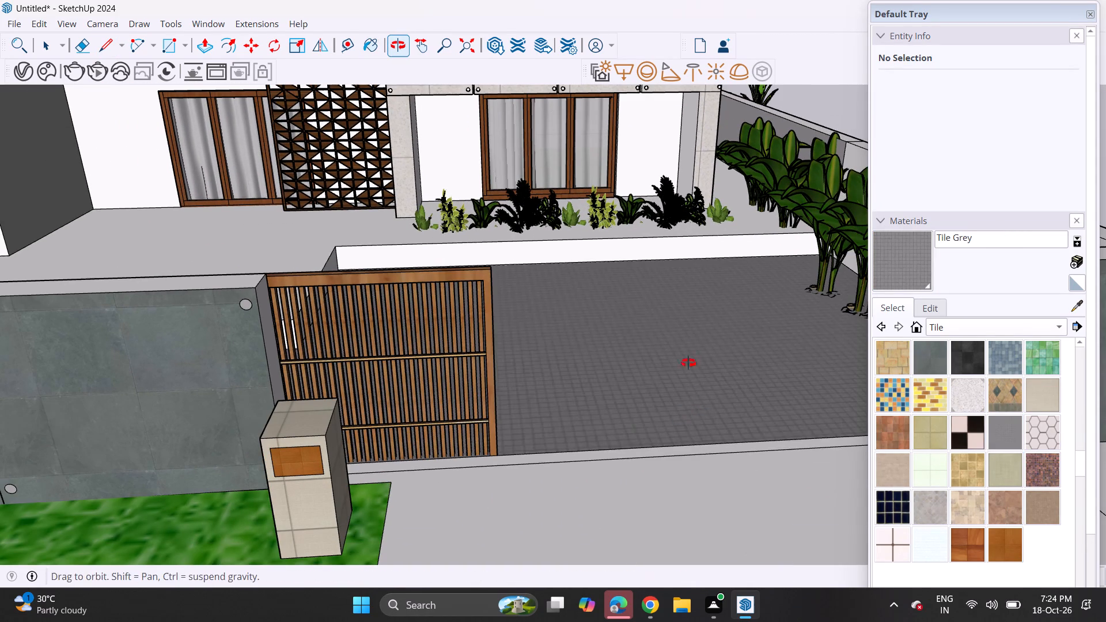
pyautogui.moveTo(688, 363); pyautogui.dragTo(687, 352, button='middle')
pyautogui.click(652, 448)
# Enlarge the driveway's tile pattern by setting the Tile Grey texture width to 500.
pyautogui.scroll(-8, 647, 377)
pyautogui.keyDown('shift'); pyautogui.moveTo(639, 382); pyautogui.dragTo(643, 391, button='middle'); pyautogui.keyUp('shift')
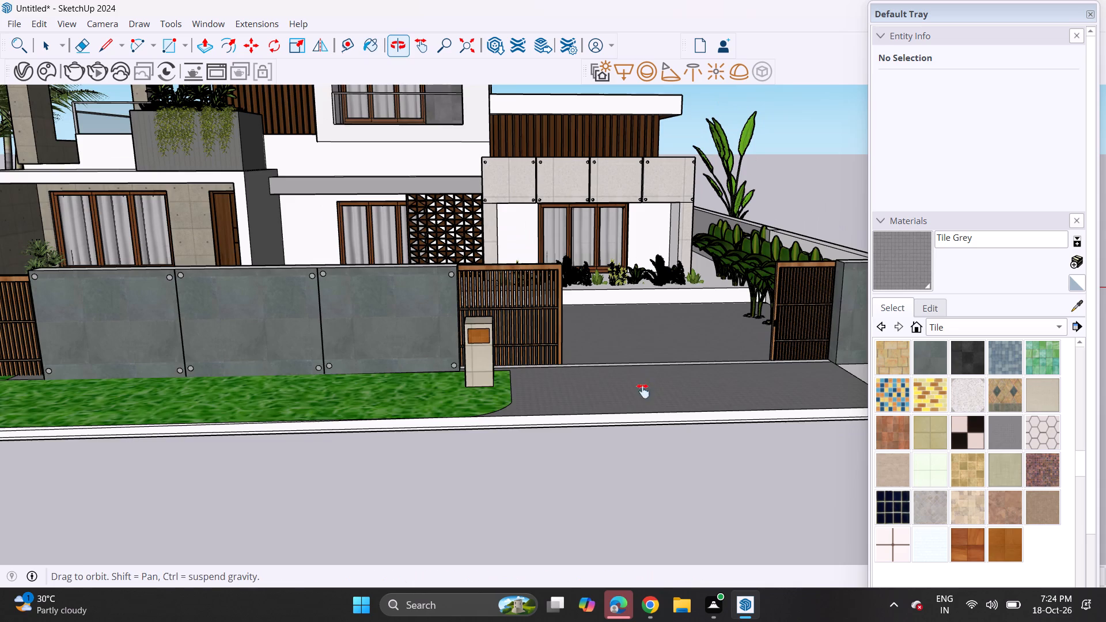
pyautogui.keyDown('shift'); pyautogui.moveTo(643, 391); pyautogui.dragTo(708, 464, button='middle'); pyautogui.keyUp('shift')
pyautogui.moveTo(456, 441); pyautogui.dragTo(462, 594, button='middle')
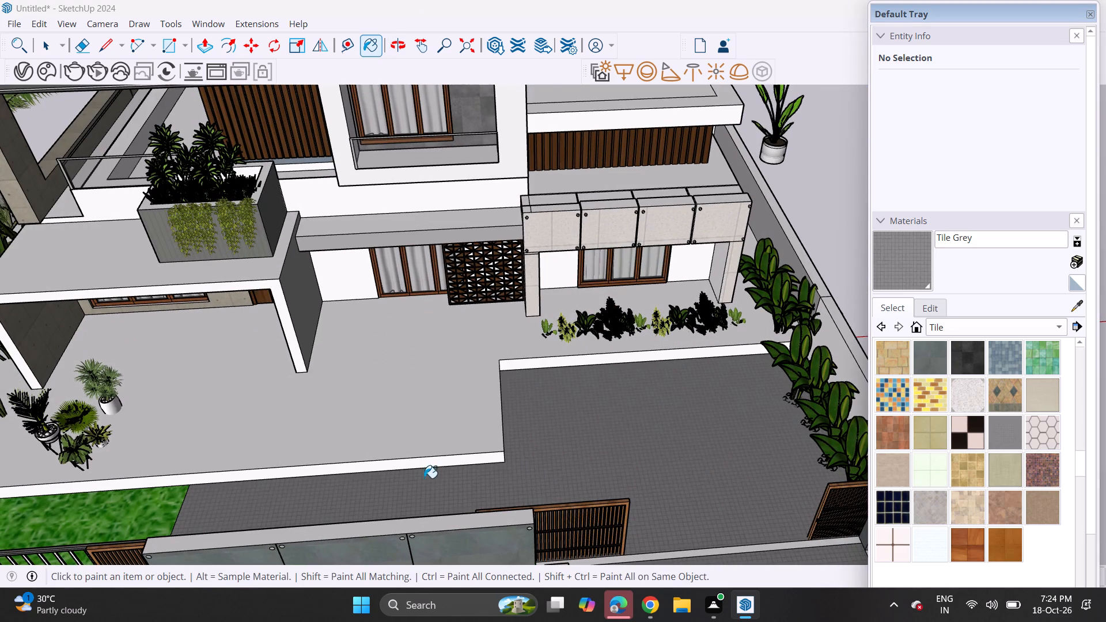
pyautogui.moveTo(582, 450); pyautogui.dragTo(553, 324, button='middle')
pyautogui.click(934, 310)
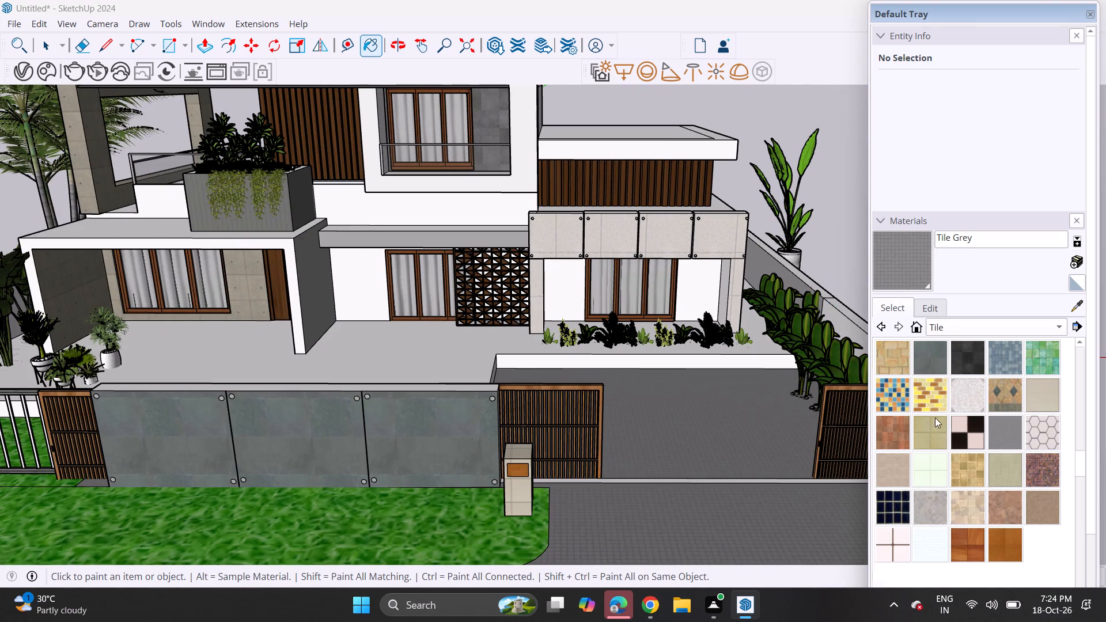
pyautogui.click(934, 515)
pyautogui.press('BackSpace')
pyautogui.press('BackSpace')
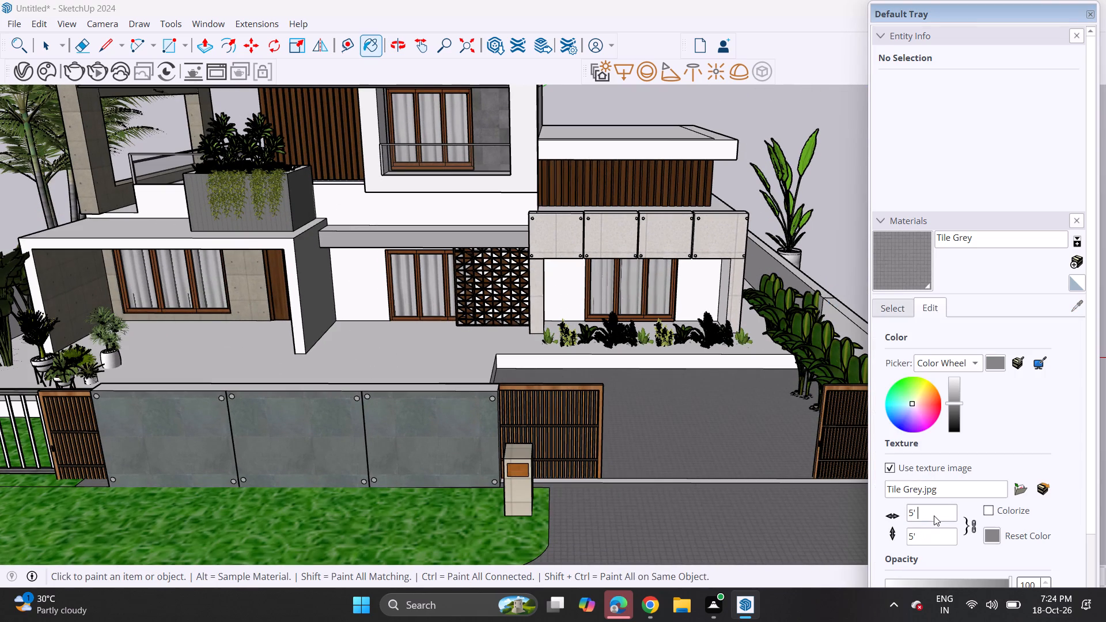
pyautogui.press('BackSpace')
pyautogui.press('BackSpace')
pyautogui.press('BackSpace')
pyautogui.write('500')
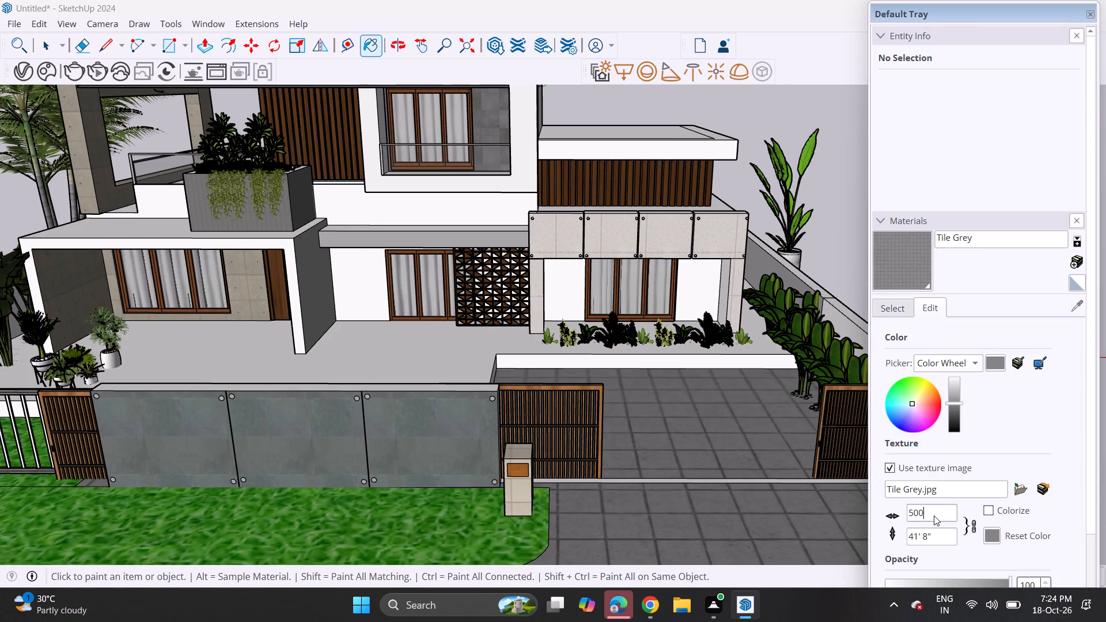
pyautogui.press('space')
# Lighten the colour of the Tile Grey material slightly.
pyautogui.scroll(-2, 899, 519)
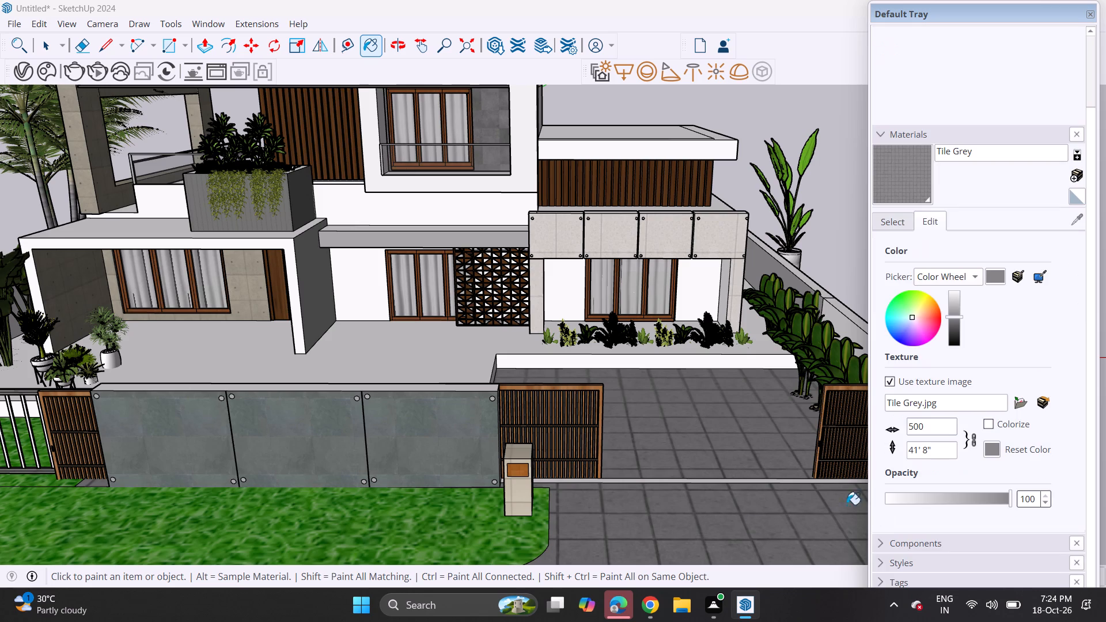
pyautogui.scroll(-2, 721, 479)
pyautogui.click(955, 309)
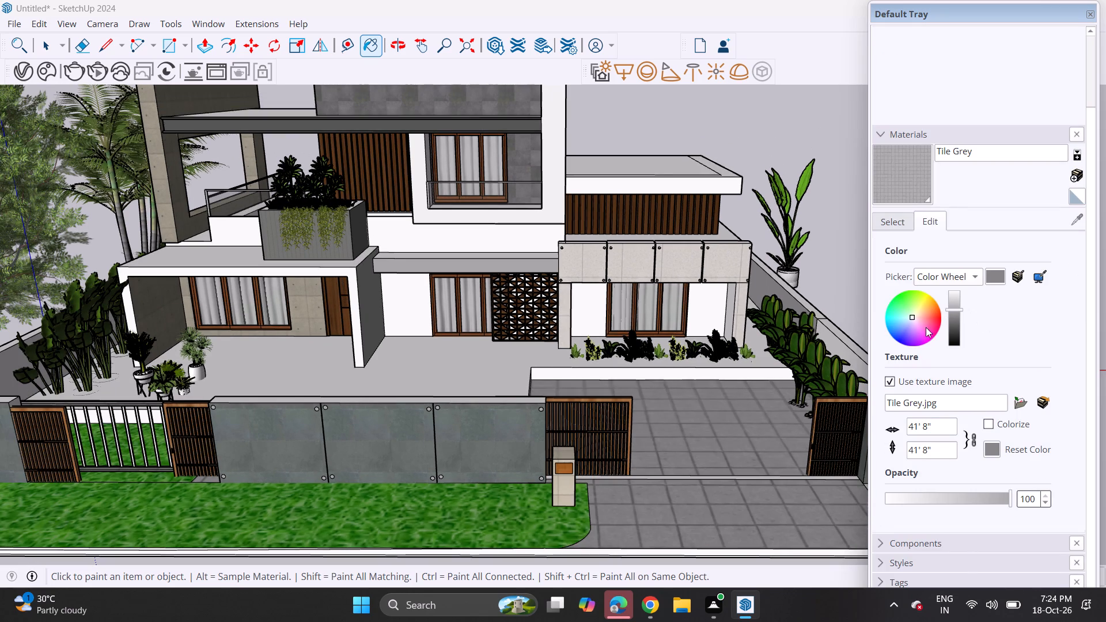
pyautogui.press('space')
pyautogui.click(826, 280)
# Paint the remaining floor strip in front of the side boundary wall with the Tile Grey material.
pyautogui.moveTo(854, 266); pyautogui.dragTo(849, 227, button='middle')
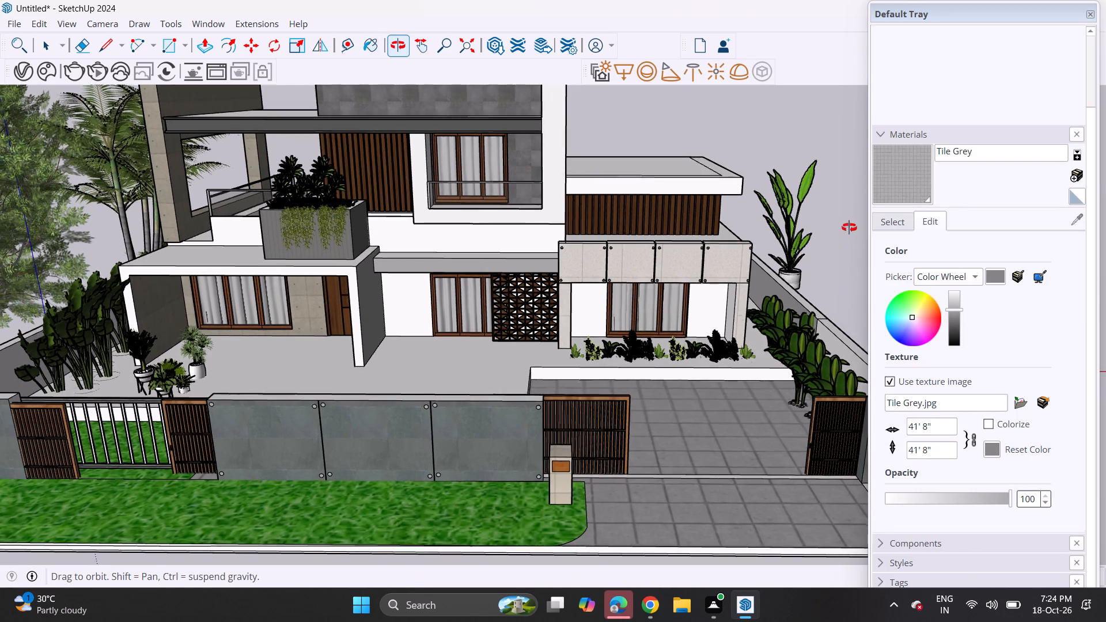
pyautogui.moveTo(849, 227); pyautogui.dragTo(848, 217, button='middle')
pyautogui.scroll(-5, 829, 192)
pyautogui.moveTo(801, 255); pyautogui.dragTo(747, 359, button='middle')
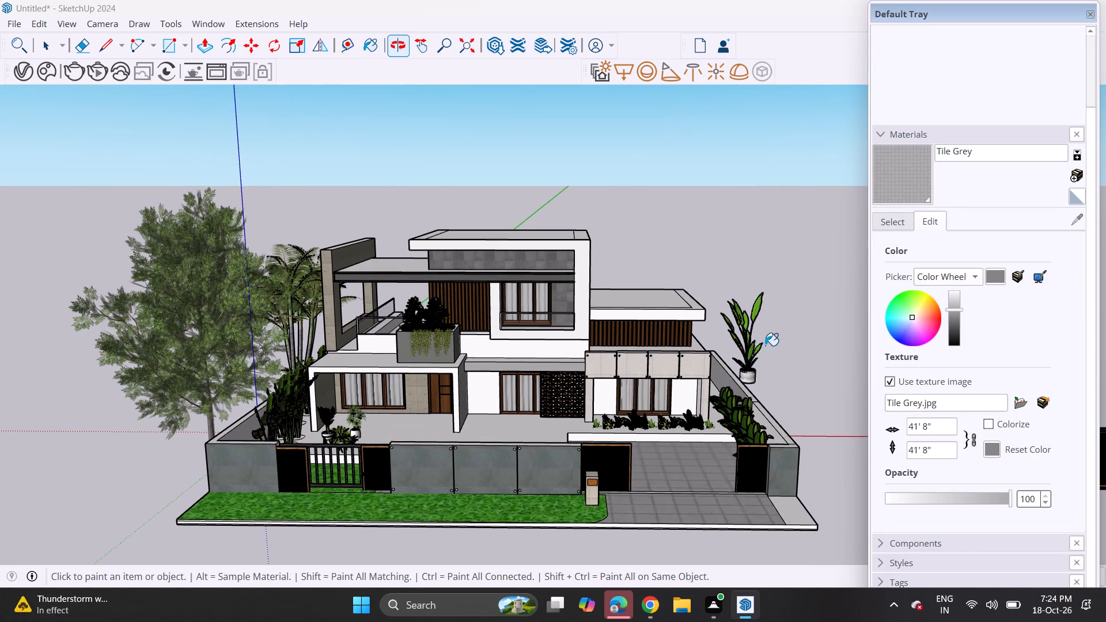
pyautogui.click(792, 509)
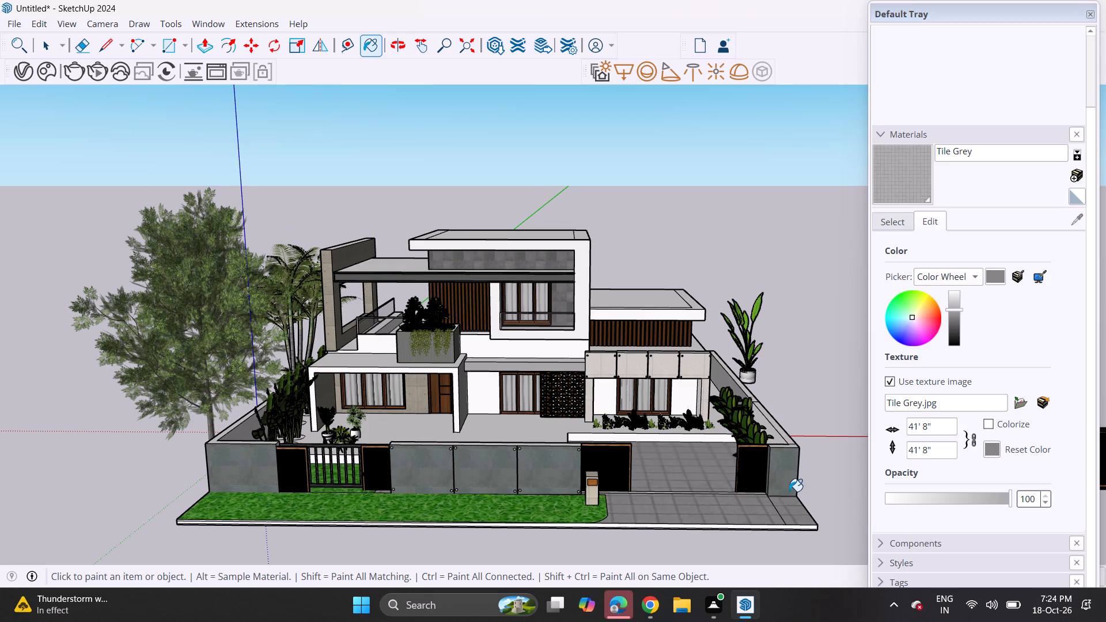
# Erase the line dividing the outer driveway from the tiled strip in front of the side boundary wall.
pyautogui.scroll(4, 789, 492)
pyautogui.moveTo(783, 507); pyautogui.dragTo(742, 384, button='middle')
pyautogui.keyDown('shift'); pyautogui.scroll(1, 752, 424); pyautogui.keyUp('shift')
pyautogui.moveTo(736, 403); pyautogui.dragTo(747, 461, button='middle')
pyautogui.scroll(9, 743, 475)
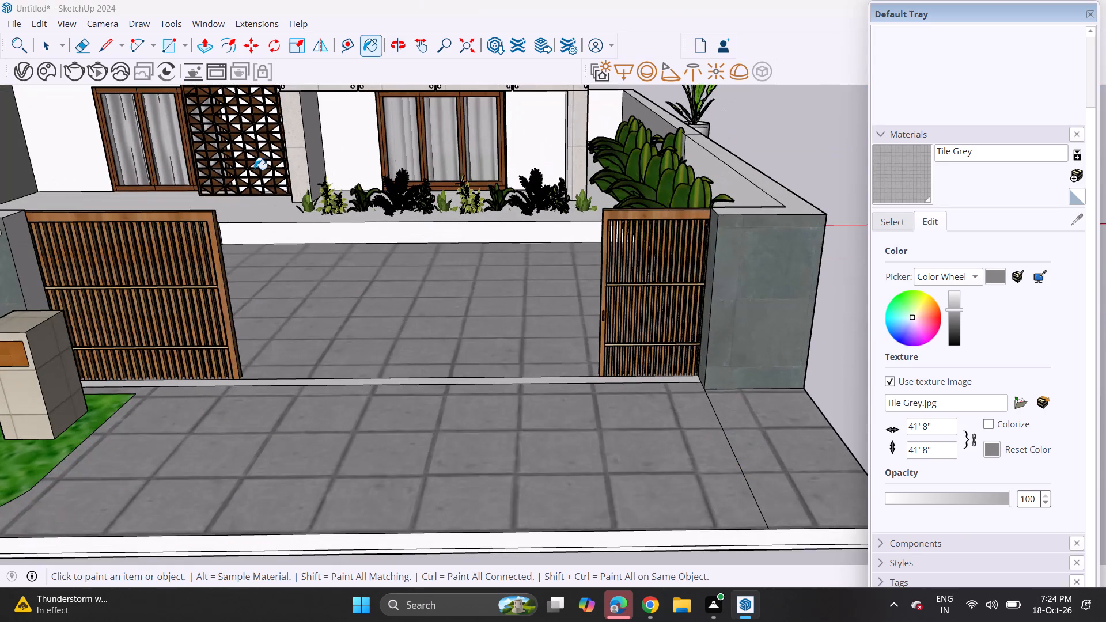
pyautogui.click(85, 50)
pyautogui.moveTo(751, 462); pyautogui.dragTo(737, 468)
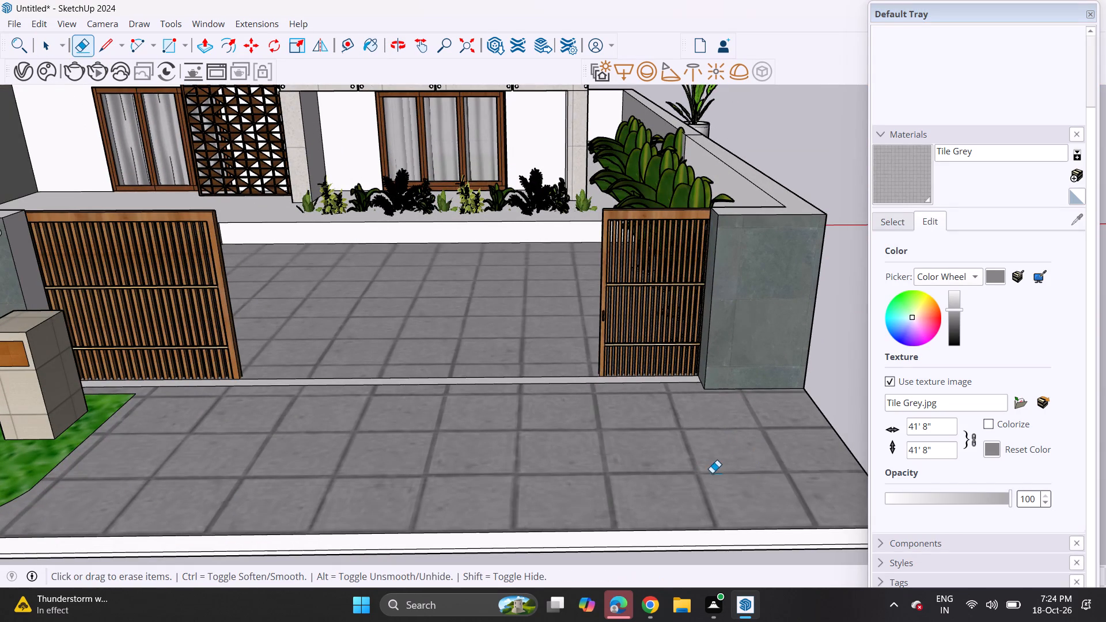
# Examine the tiled driveway and entrance up close, and the villa's whole front elevation.
pyautogui.scroll(-3, 724, 438)
pyautogui.scroll(-6, 589, 438)
pyautogui.keyDown('shift'); pyautogui.moveTo(507, 446); pyautogui.dragTo(660, 505, button='middle'); pyautogui.keyUp('shift')
pyautogui.scroll(2, 707, 464)
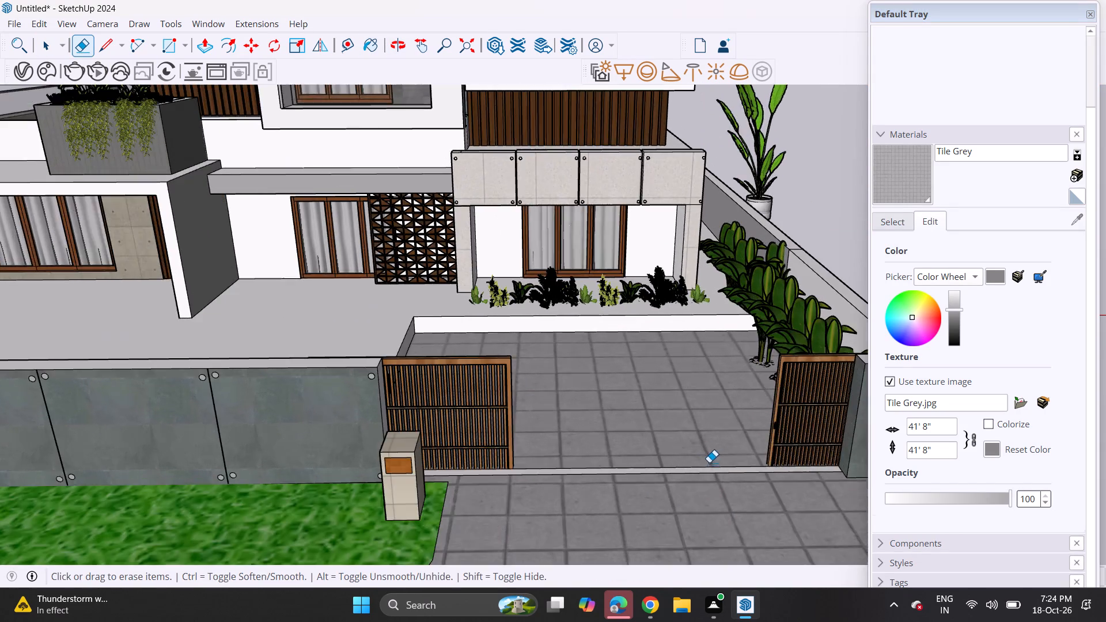
pyautogui.scroll(5, 709, 462)
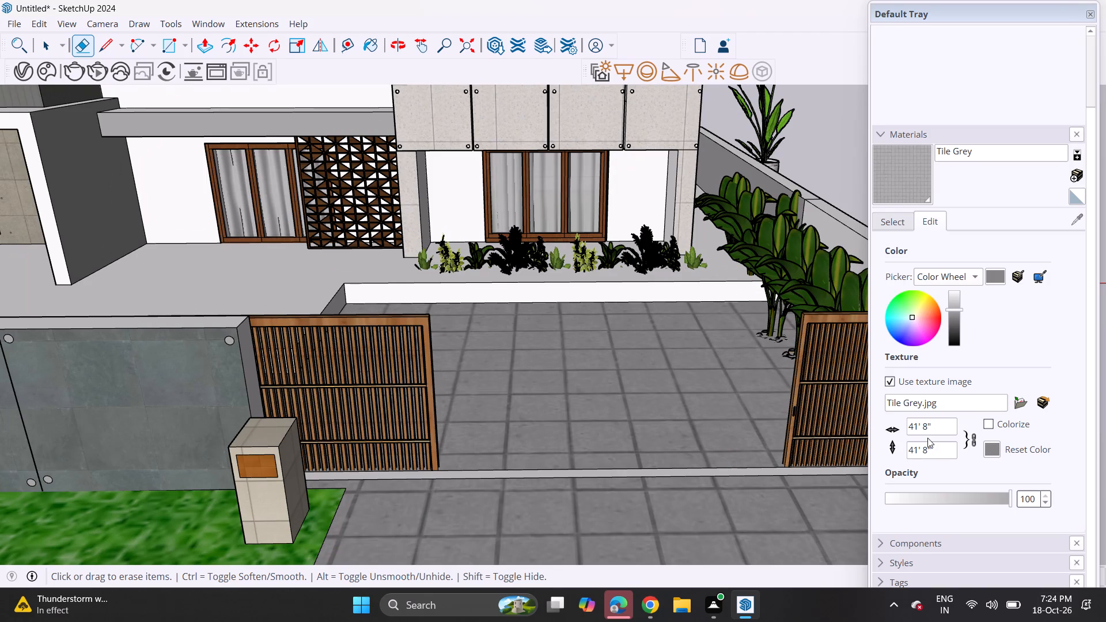
pyautogui.scroll(-17, 936, 377)
pyautogui.moveTo(600, 480); pyautogui.dragTo(587, 371, button='middle')
pyautogui.moveTo(587, 363); pyautogui.dragTo(651, 466, button='middle')
pyautogui.moveTo(659, 463); pyautogui.dragTo(661, 434, button='middle')
pyautogui.scroll(-2, 661, 434)
pyautogui.moveTo(659, 431); pyautogui.dragTo(638, 410, button='middle')
pyautogui.scroll(1, 635, 409)
pyautogui.moveTo(624, 429); pyautogui.dragTo(628, 413, button='middle')
pyautogui.moveTo(626, 414); pyautogui.dragTo(631, 430, button='middle')
pyautogui.scroll(3, 628, 457)
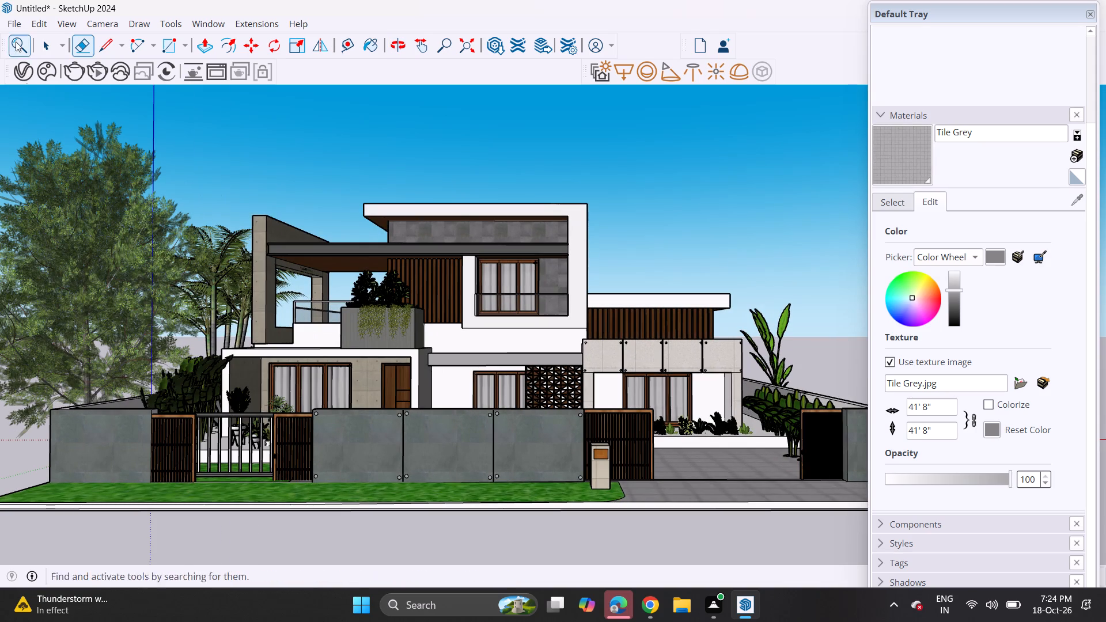
# Switch to 3D Warehouse in Chrome and search the models for "cement road".
pyautogui.click(11, 20)
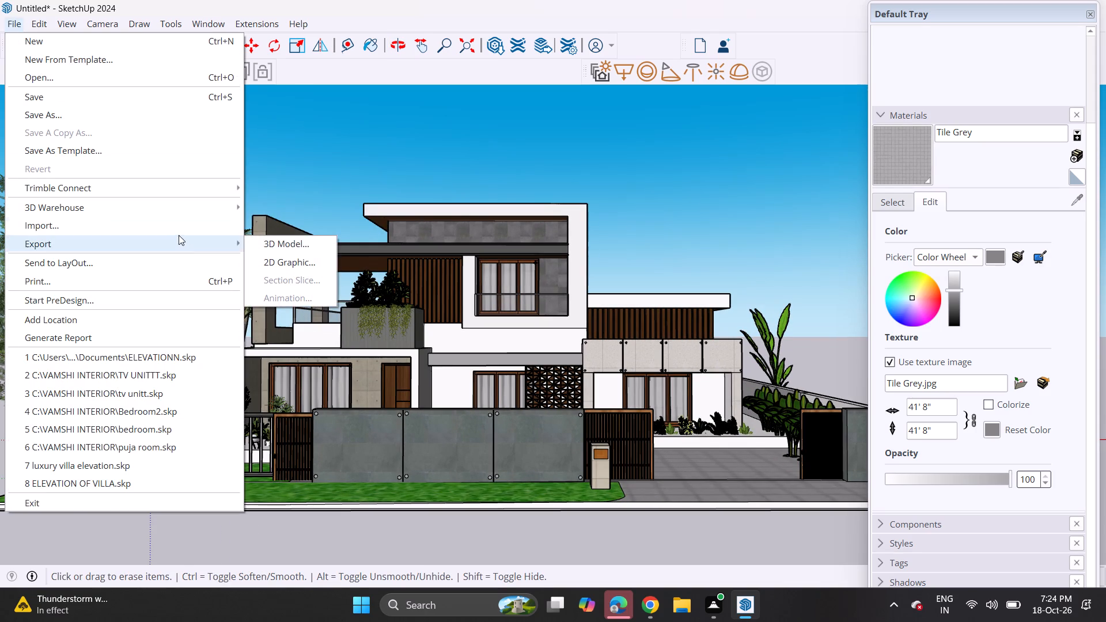
pyautogui.click(659, 597)
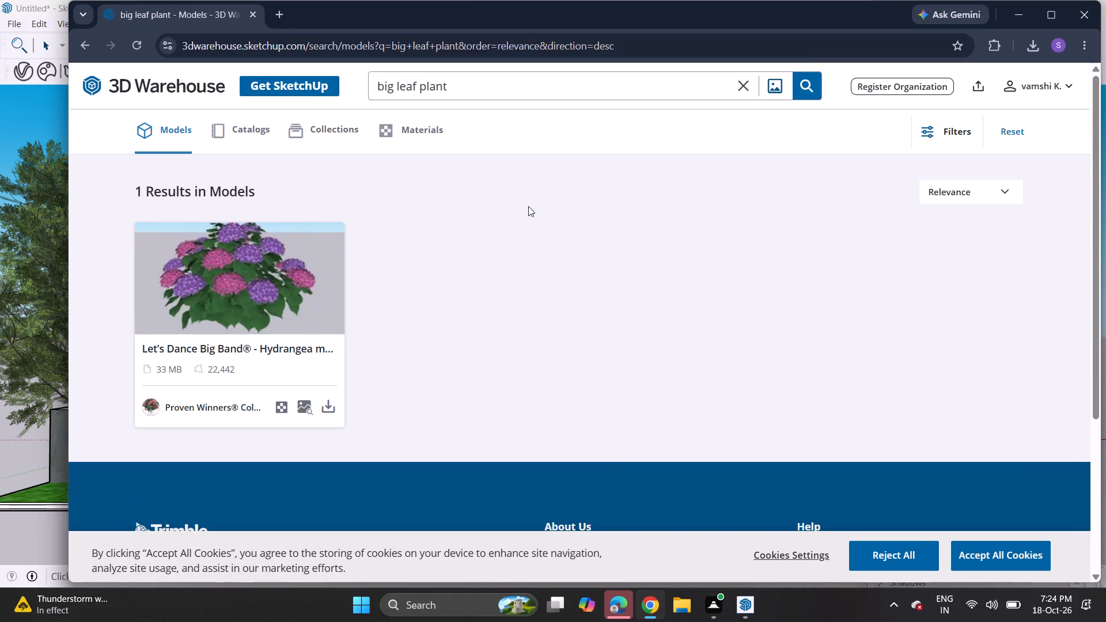
pyautogui.click(745, 89)
pyautogui.write('ce')
pyautogui.write('ment road')
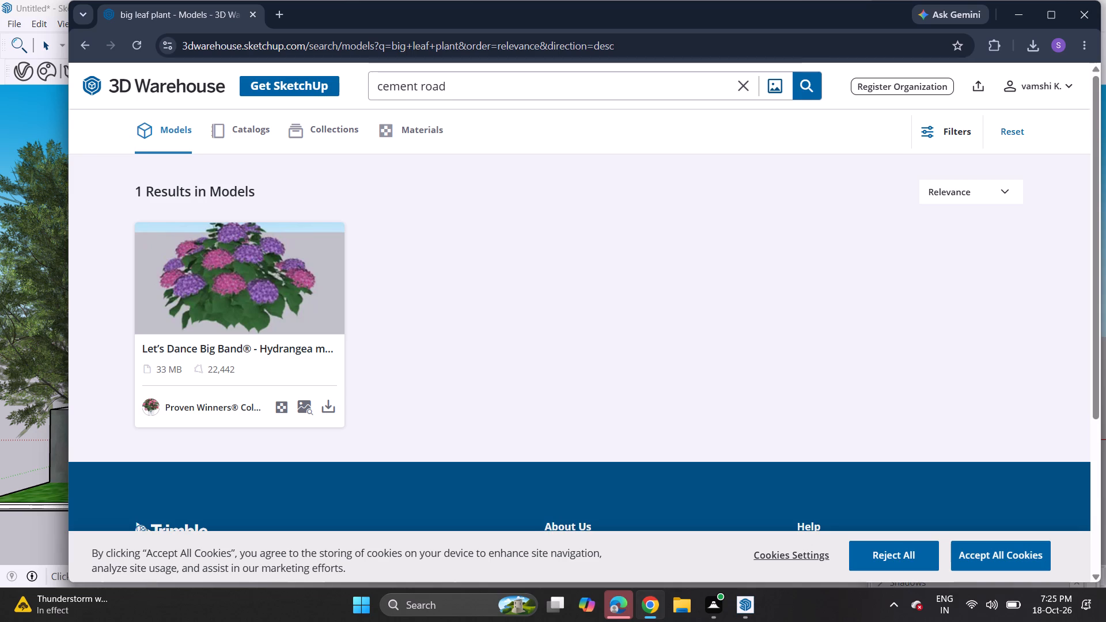
pyautogui.press('Return')
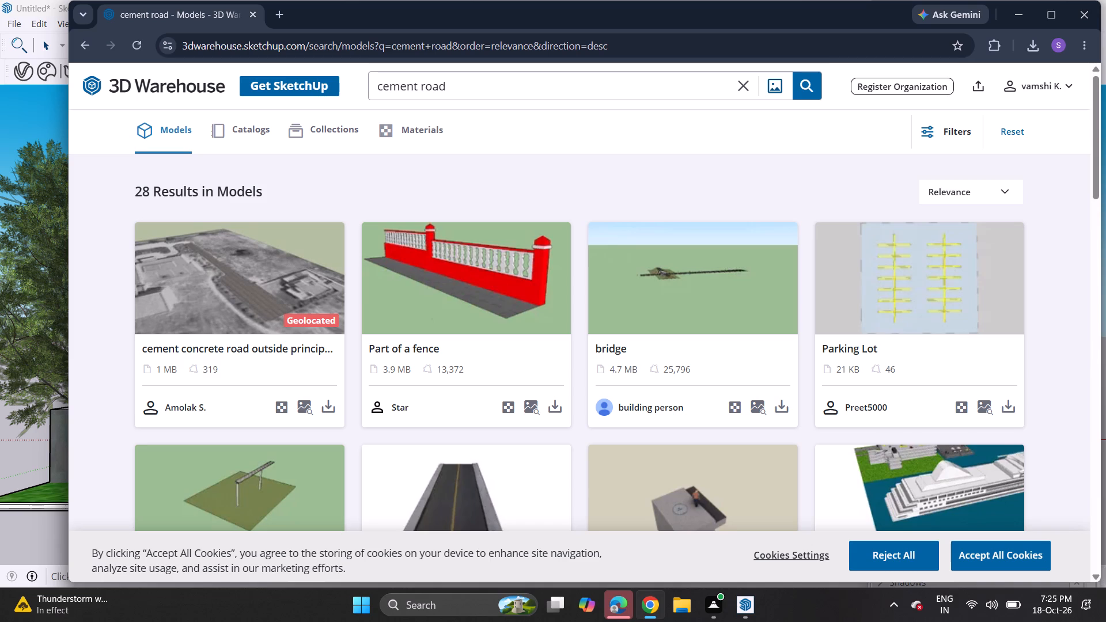
# Look through the cement road models for a suitable street model.
pyautogui.scroll(-1, 483, 349)
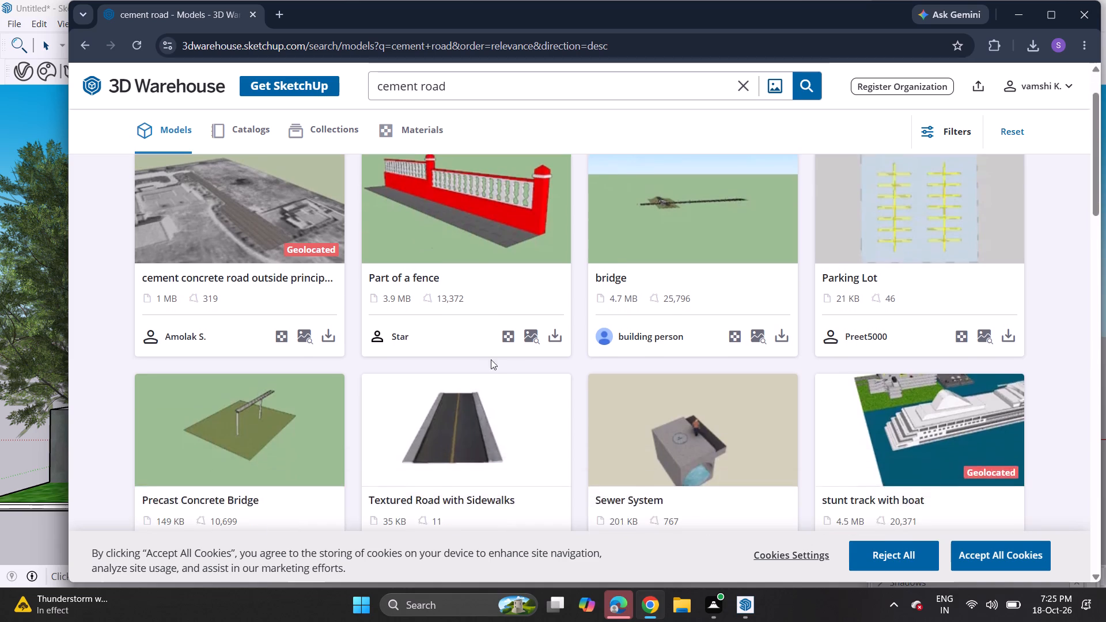
pyautogui.scroll(-8, 518, 354)
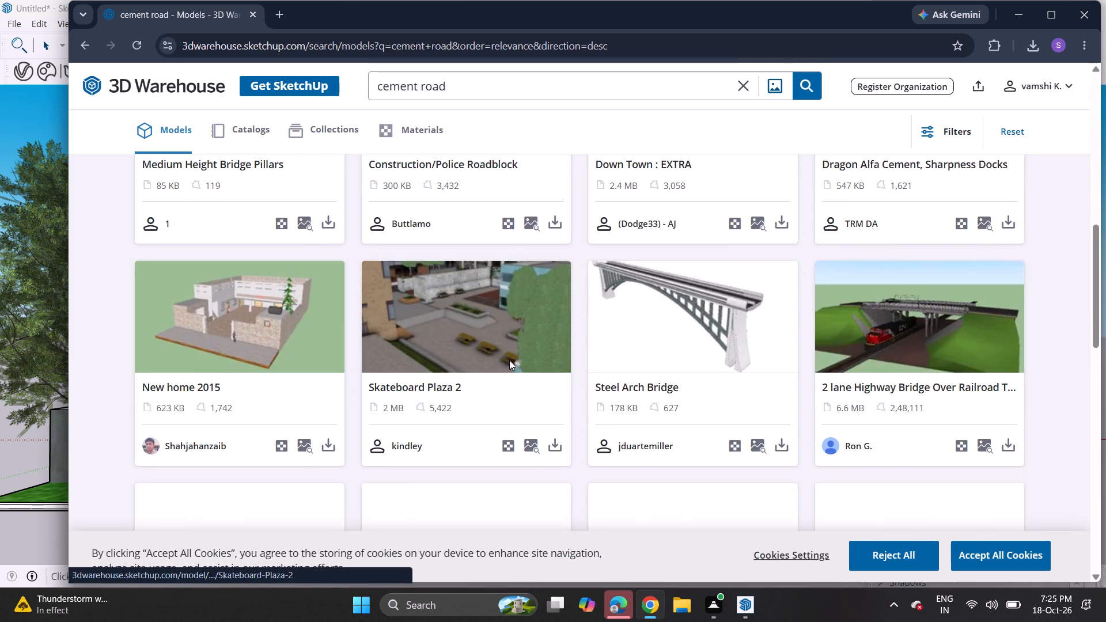
pyautogui.scroll(-7, 510, 355)
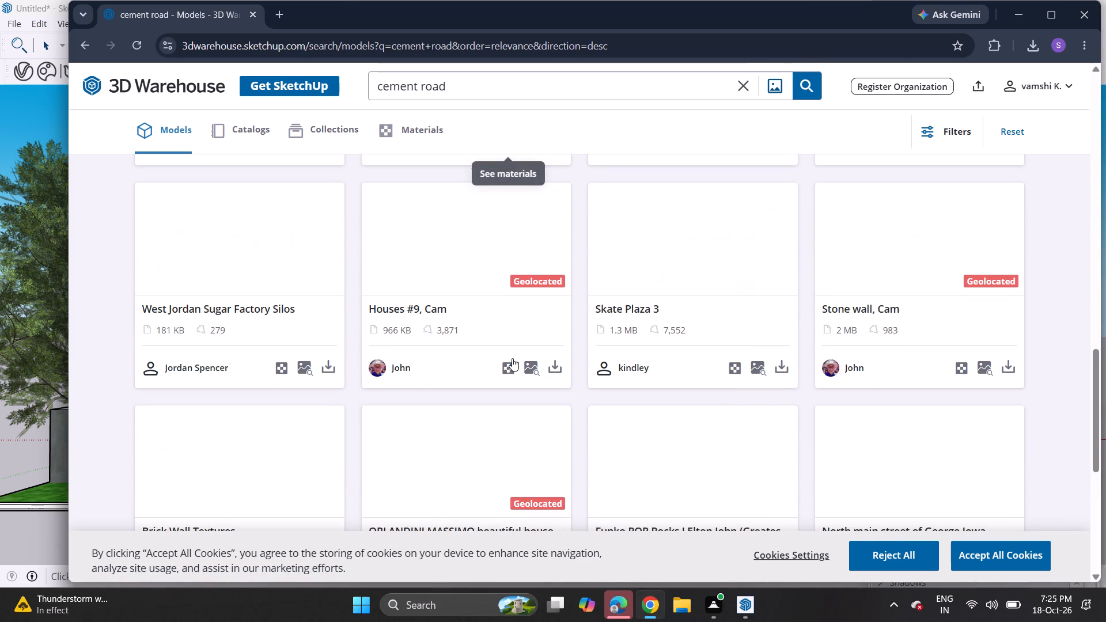
pyautogui.scroll(-4, 527, 347)
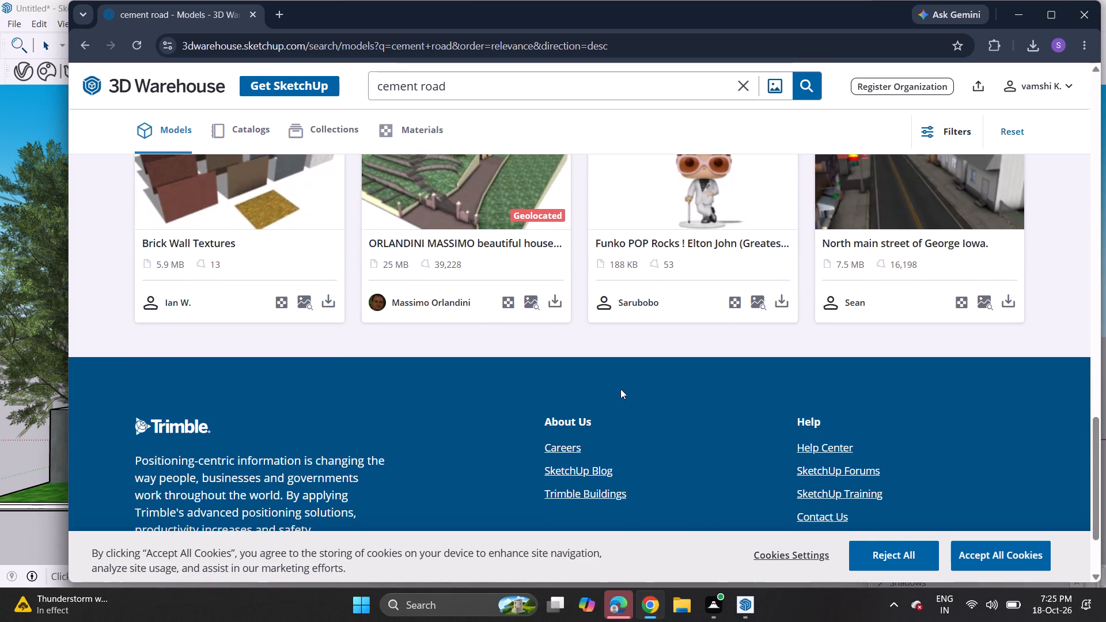
pyautogui.scroll(15, 732, 357)
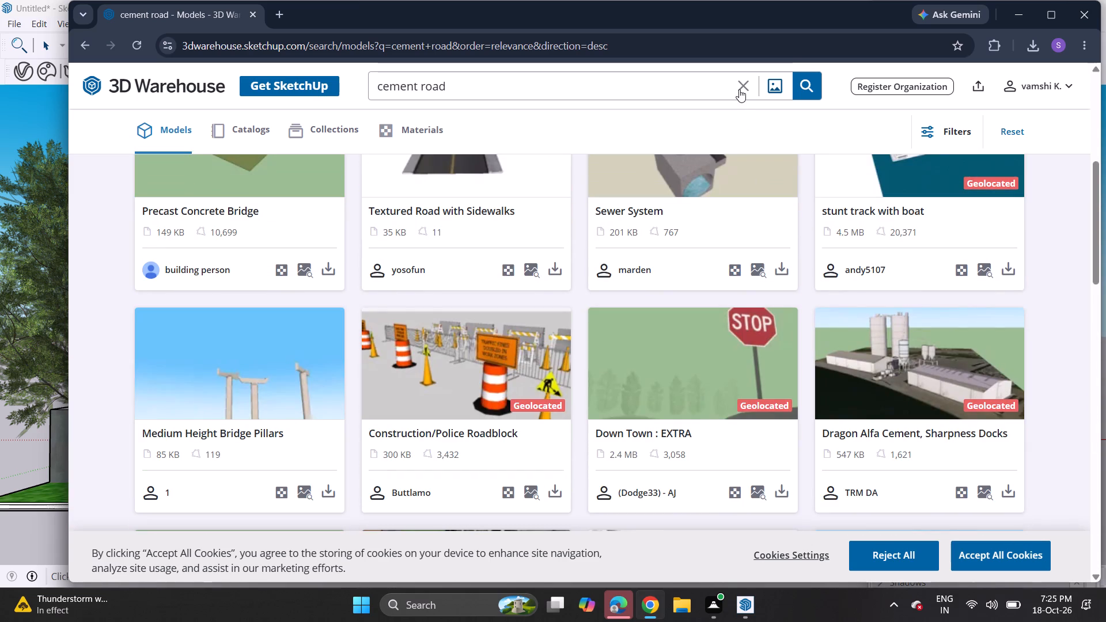
# Replace the 3D Warehouse search term with "road" and run the model search.
pyautogui.click(737, 85)
pyautogui.press('r')
pyautogui.press('o')
pyautogui.press('d')
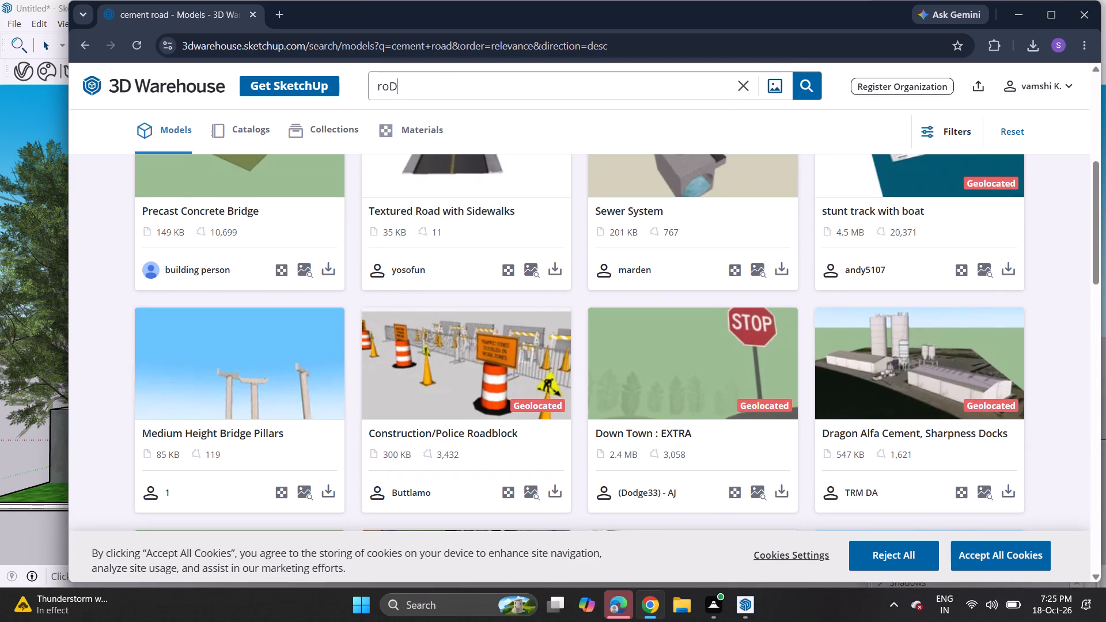
pyautogui.press('BackSpace')
pyautogui.press('a')
pyautogui.press('d')
pyautogui.press('BackSpace')
pyautogui.press('BackSpace')
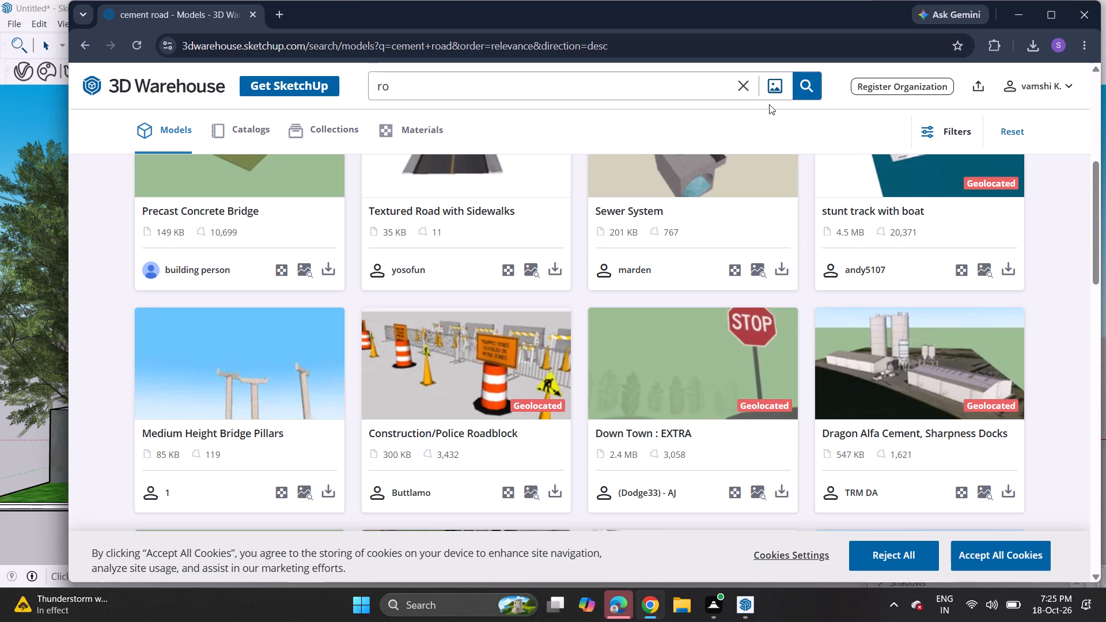
pyautogui.press('a')
pyautogui.press('d')
pyautogui.press('Return')
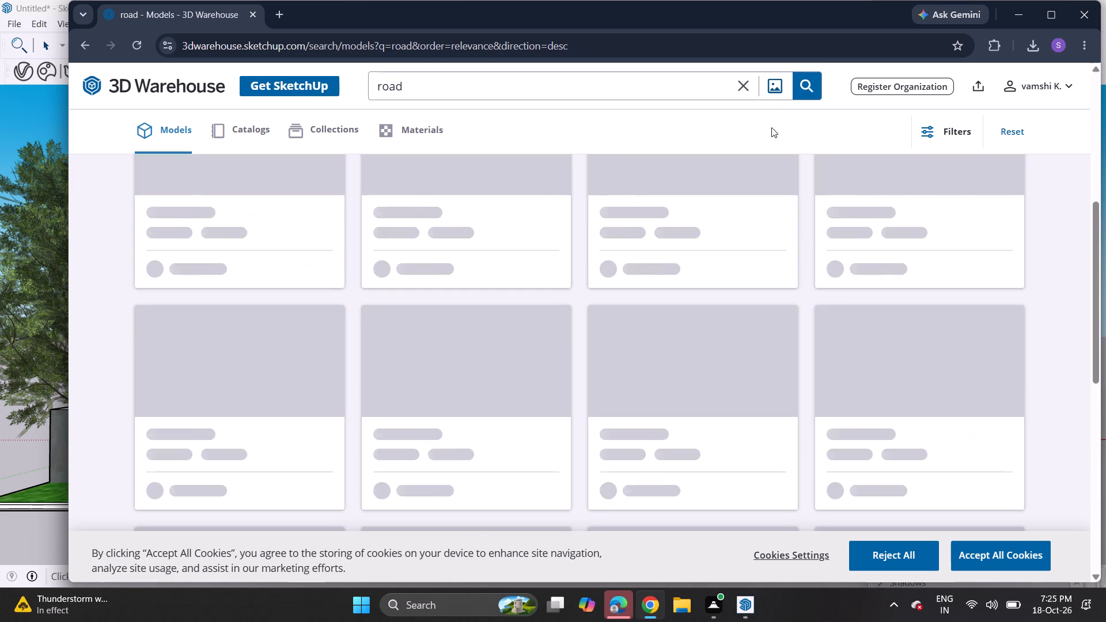
# Look through the road models in the search results for a suitable street for the villa frontage.
pyautogui.scroll(5, 645, 343)
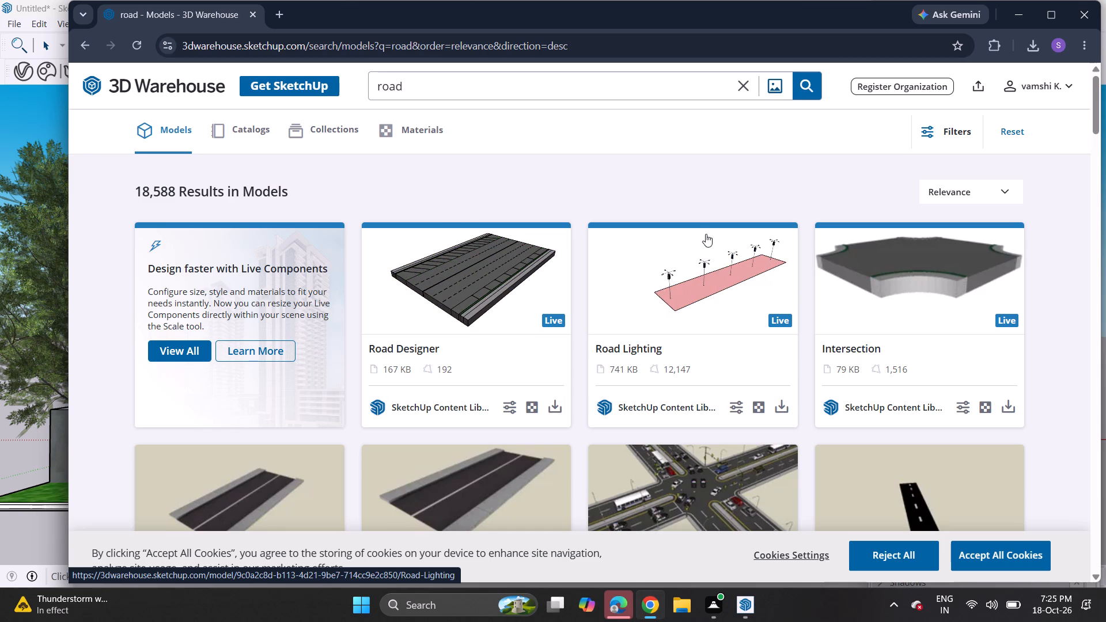
pyautogui.scroll(-7, 702, 279)
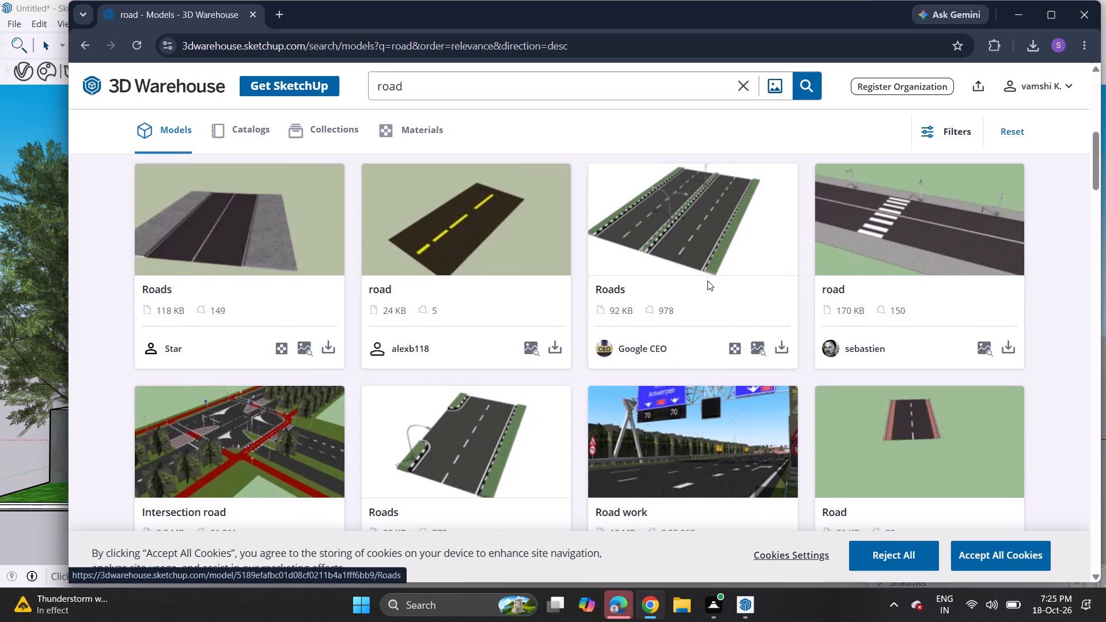
pyautogui.scroll(-7, 707, 280)
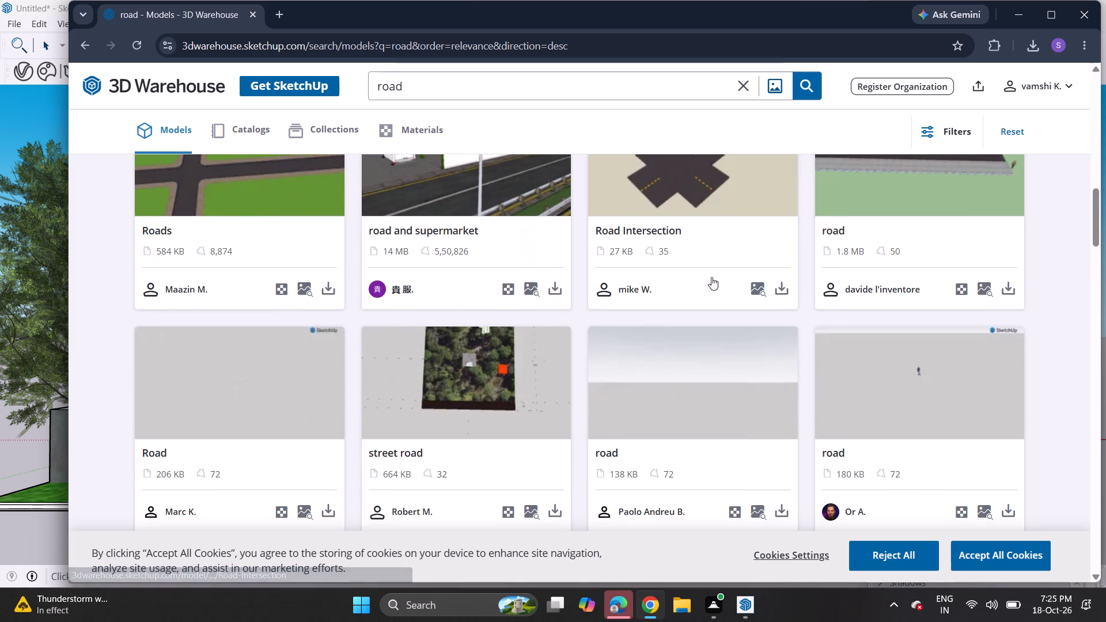
pyautogui.scroll(-8, 693, 323)
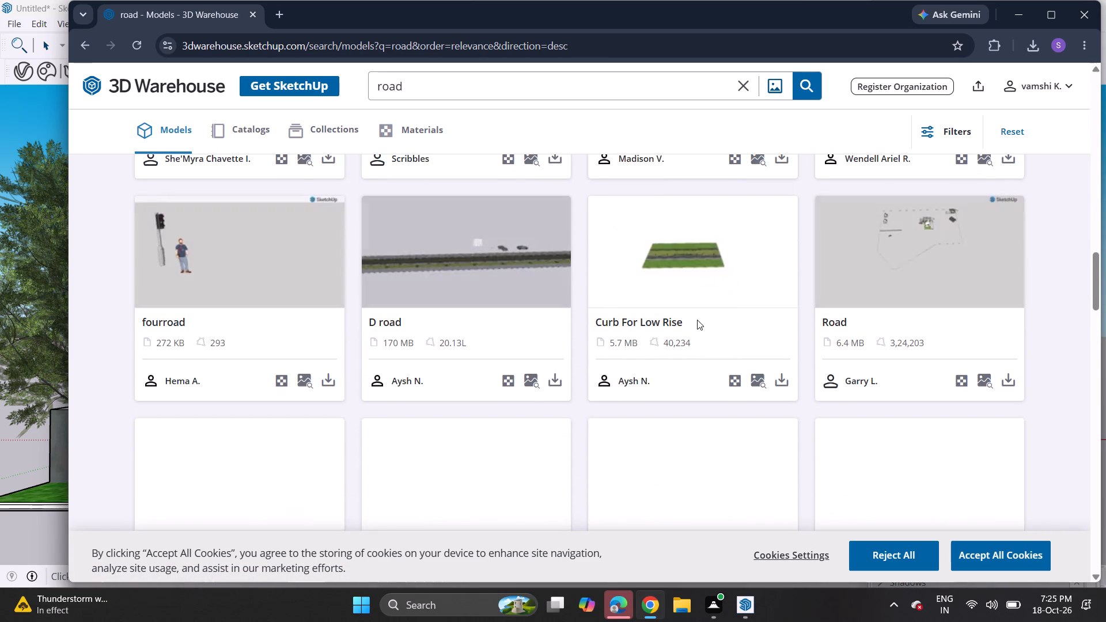
pyautogui.scroll(-5, 696, 320)
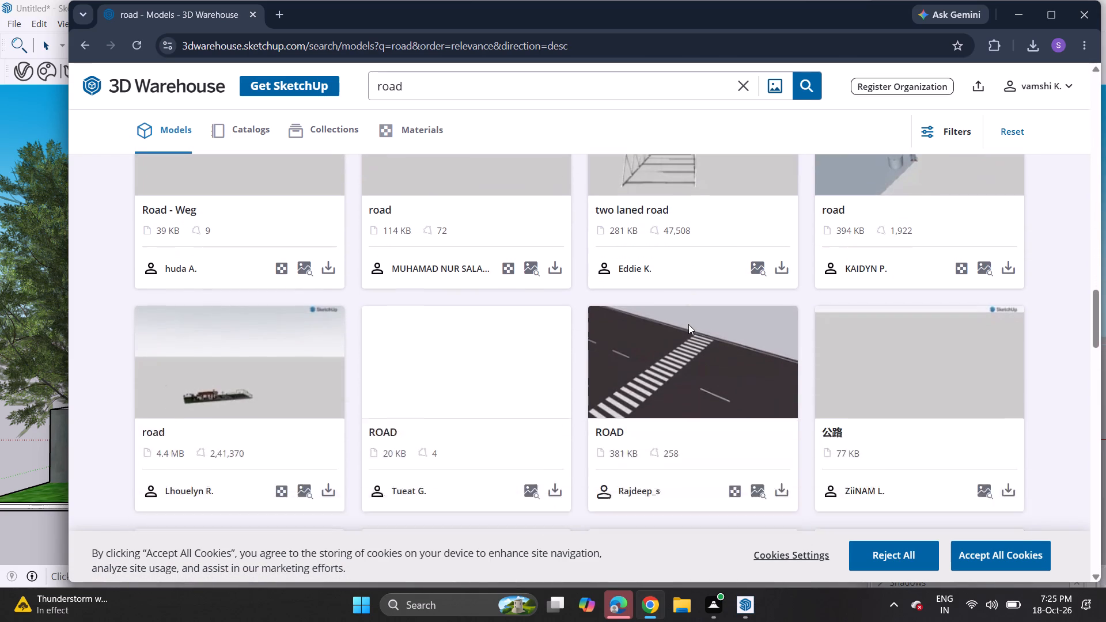
pyautogui.scroll(-4, 692, 362)
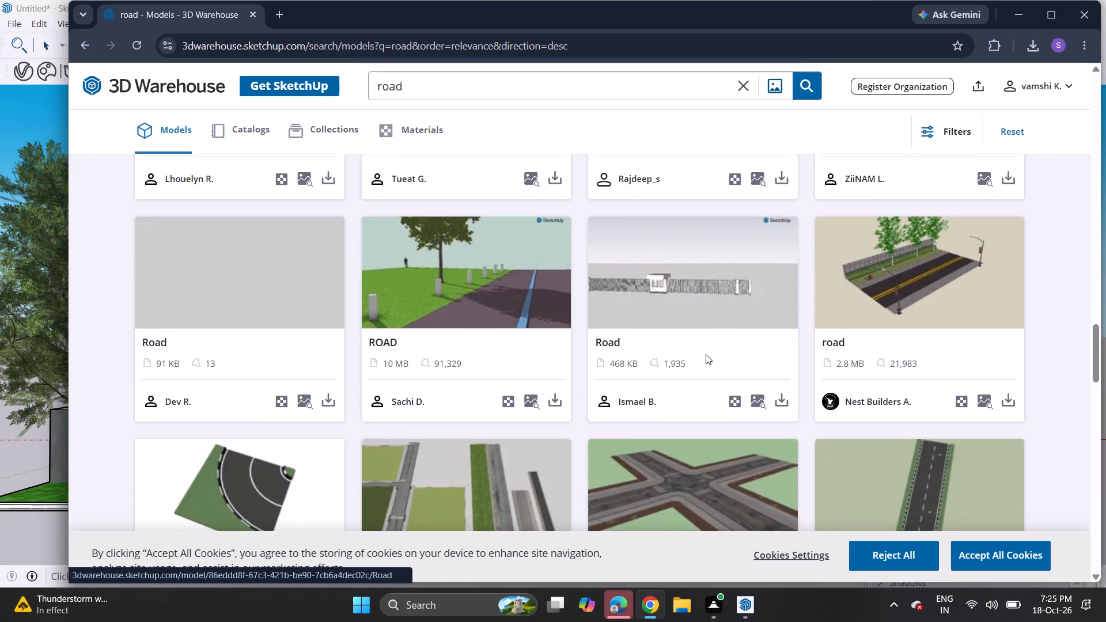
pyautogui.scroll(-7, 706, 354)
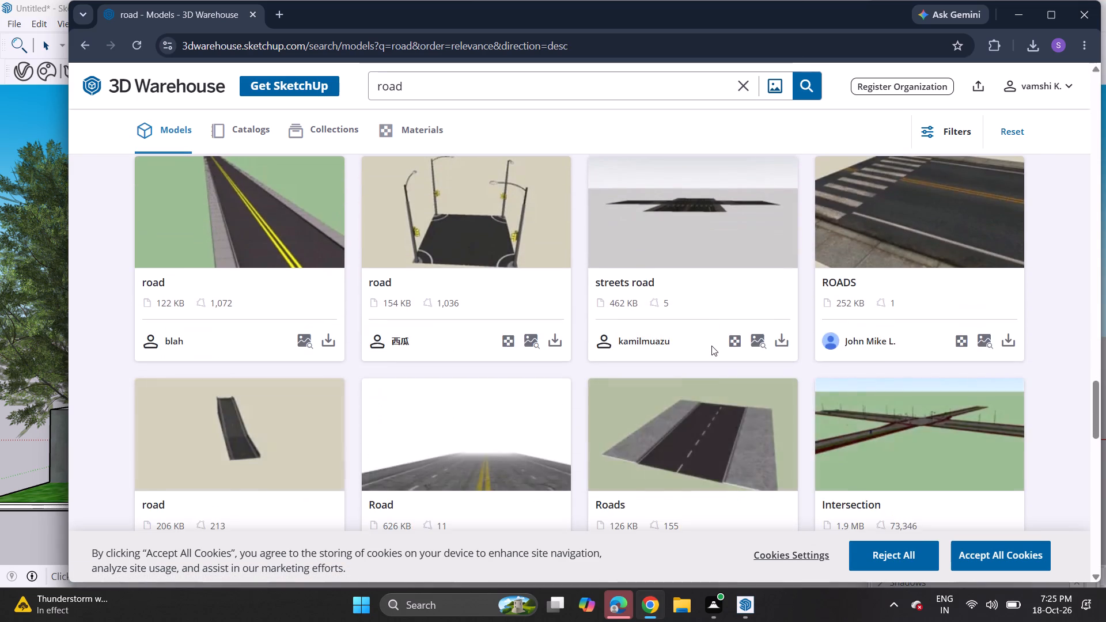
pyautogui.scroll(-4, 711, 346)
pyautogui.scroll(3, 710, 344)
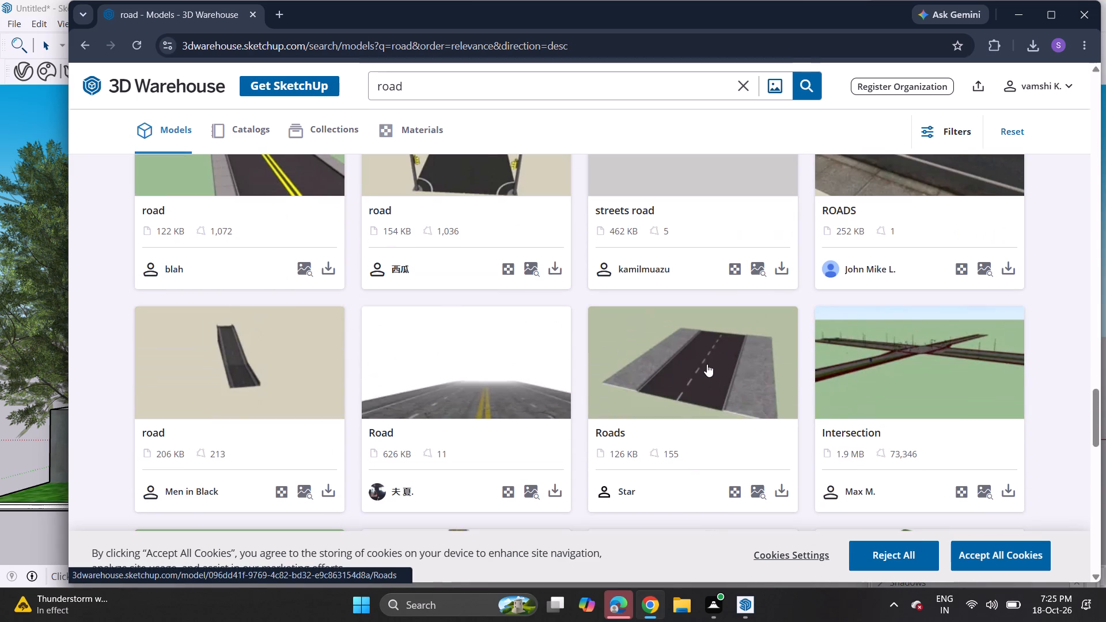
pyautogui.scroll(-3, 707, 358)
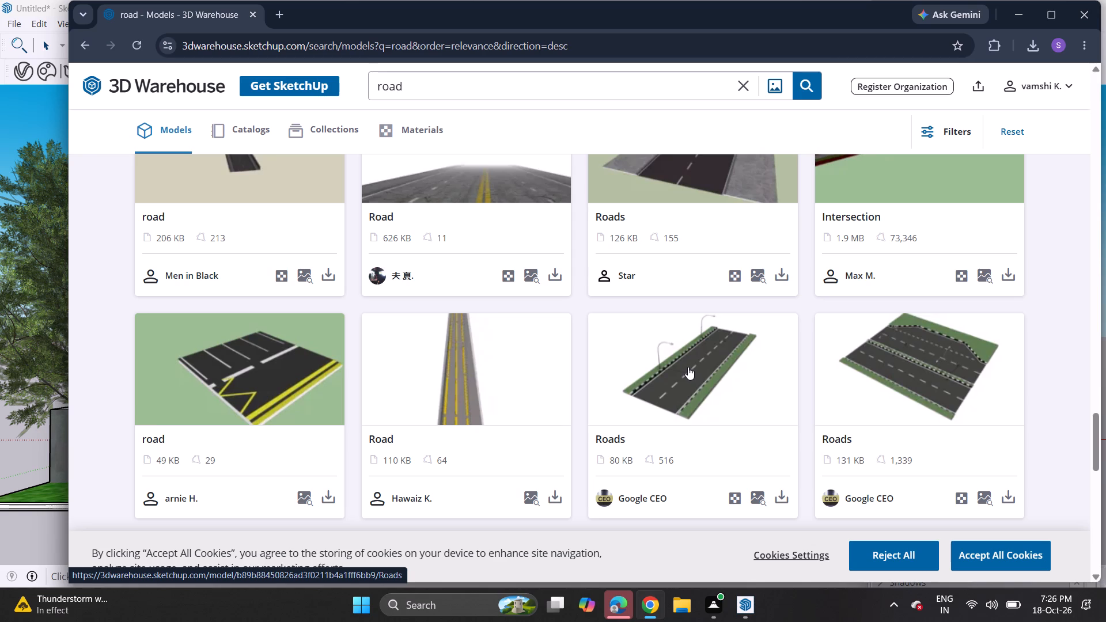
pyautogui.scroll(-6, 688, 367)
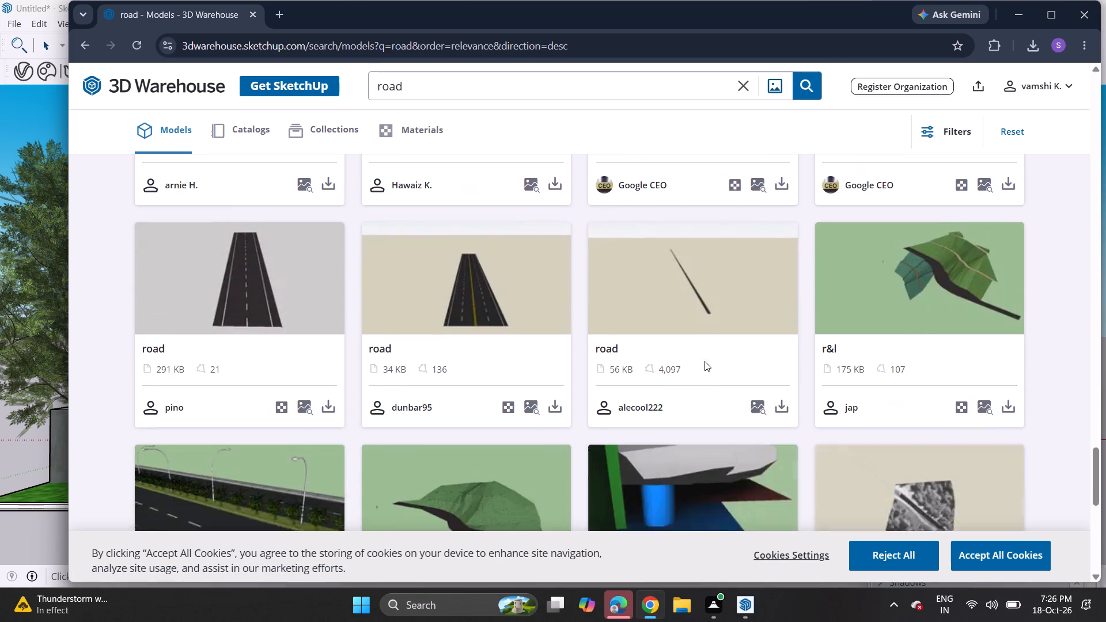
pyautogui.scroll(-3, 704, 361)
pyautogui.click(620, 373)
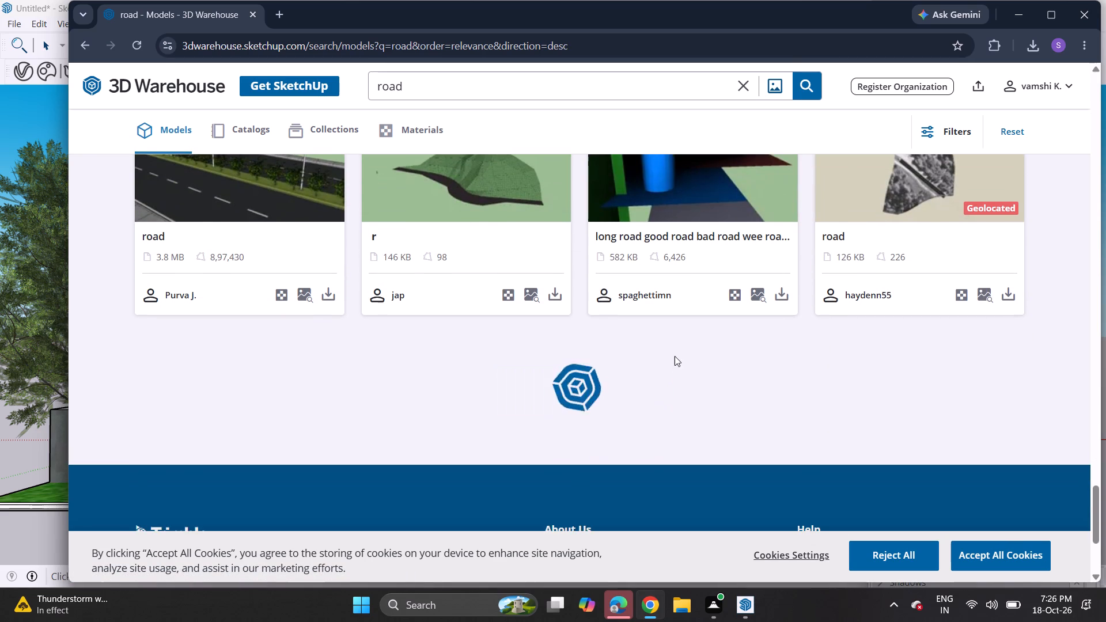
pyautogui.scroll(2, 675, 356)
pyautogui.scroll(-1, 676, 356)
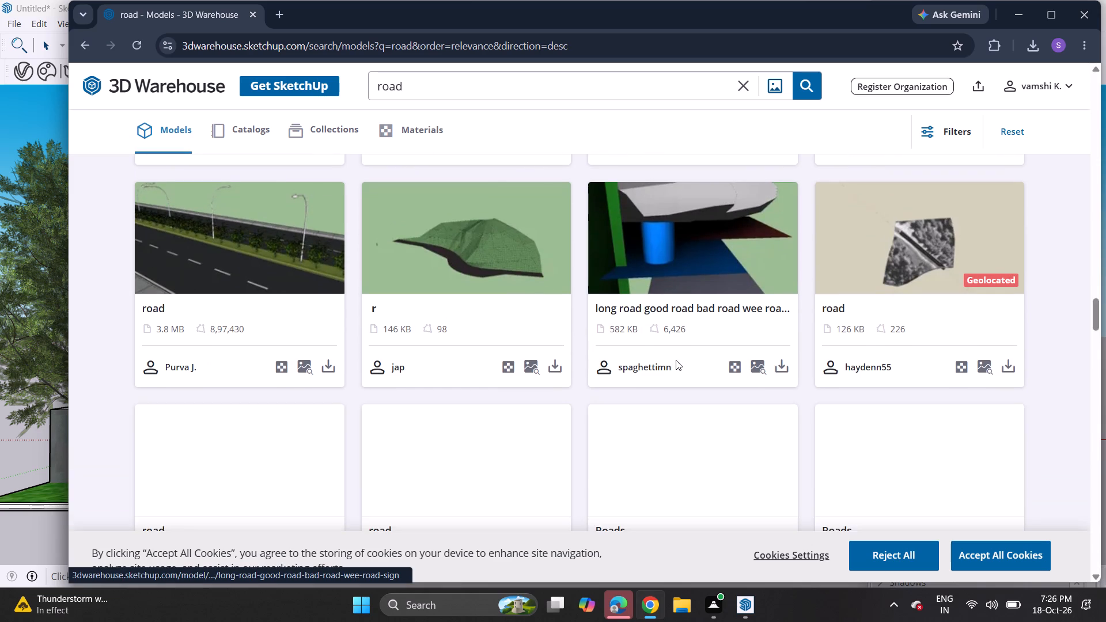
pyautogui.scroll(-3, 675, 362)
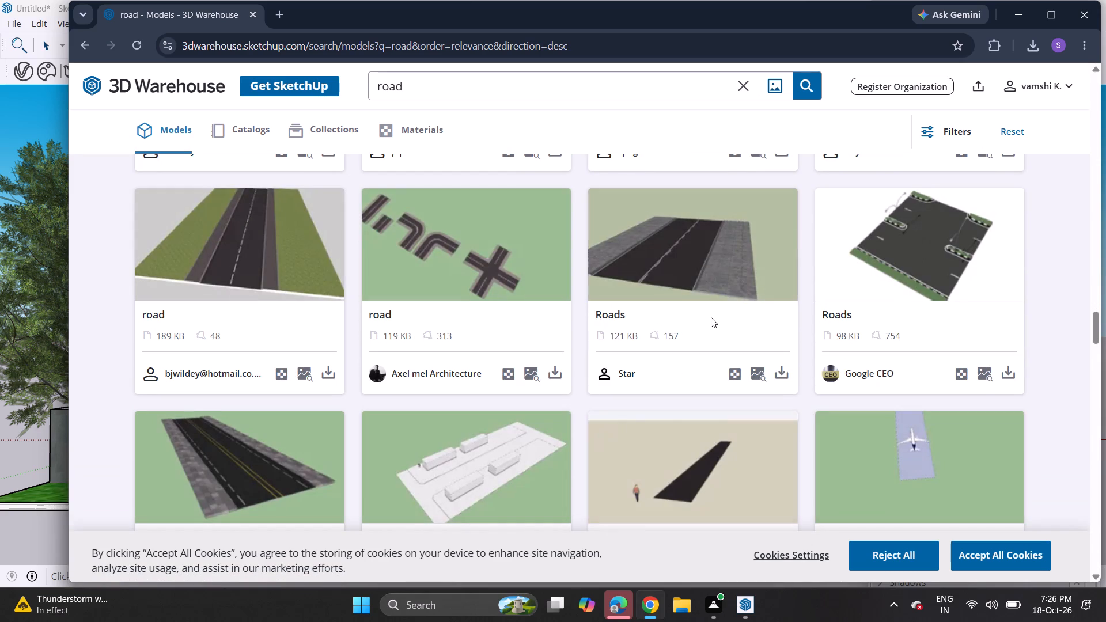
pyautogui.scroll(-7, 699, 323)
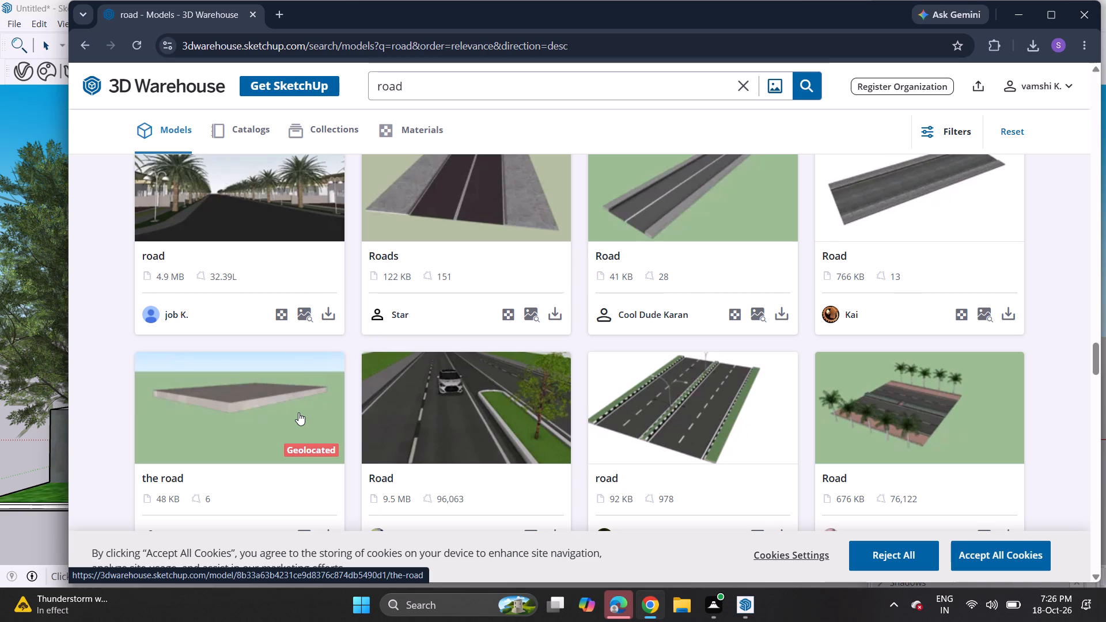
pyautogui.scroll(-4, 411, 405)
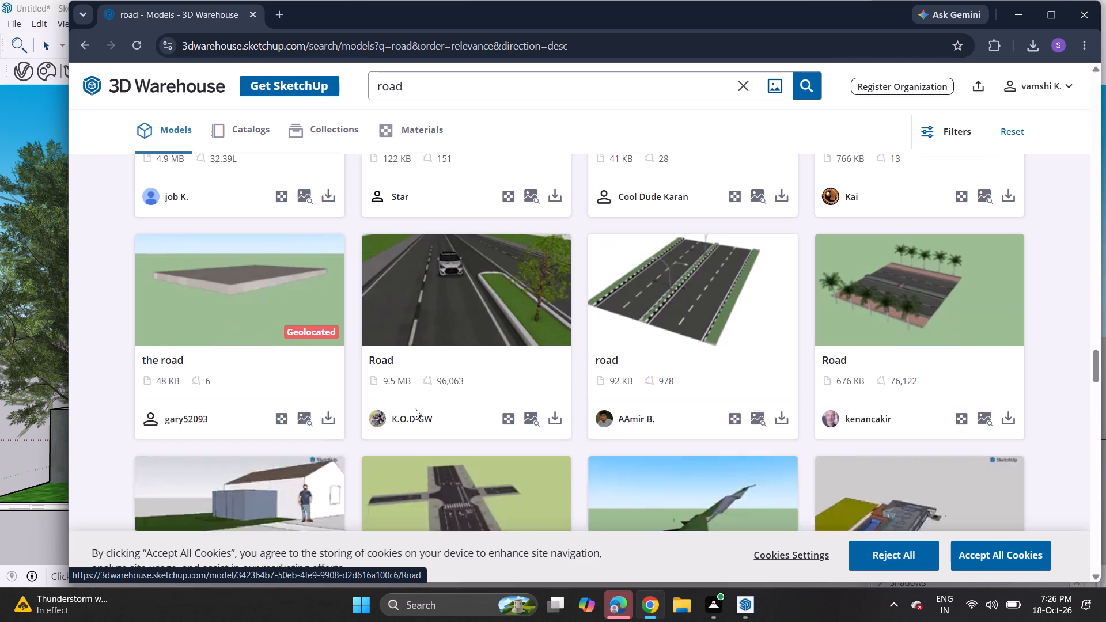
pyautogui.scroll(-5, 427, 406)
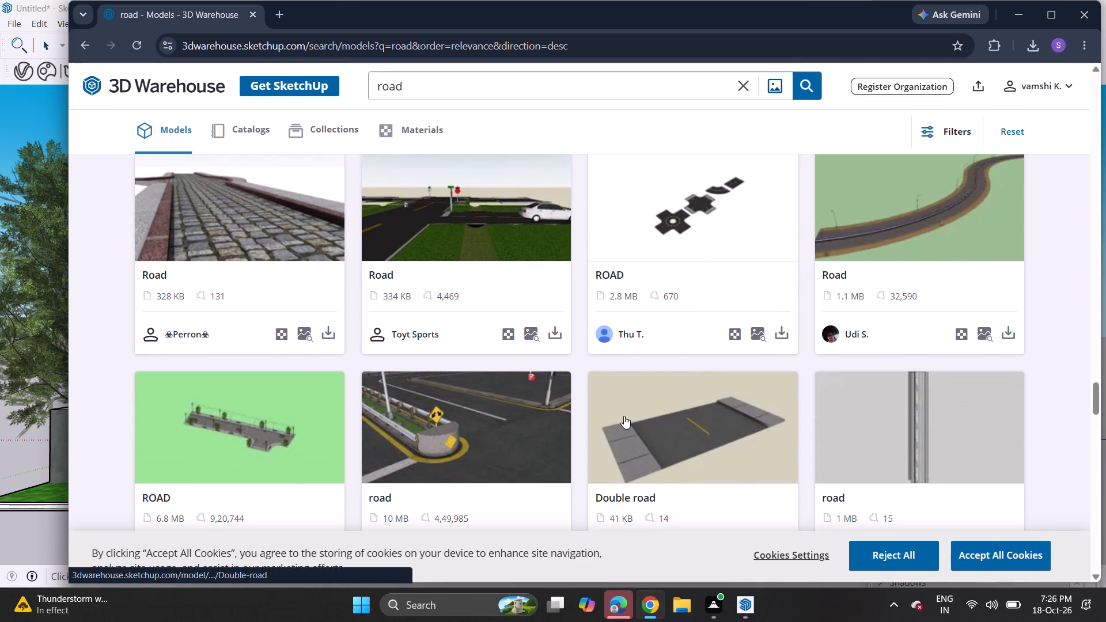
pyautogui.scroll(2, 624, 415)
pyautogui.scroll(-12, 626, 404)
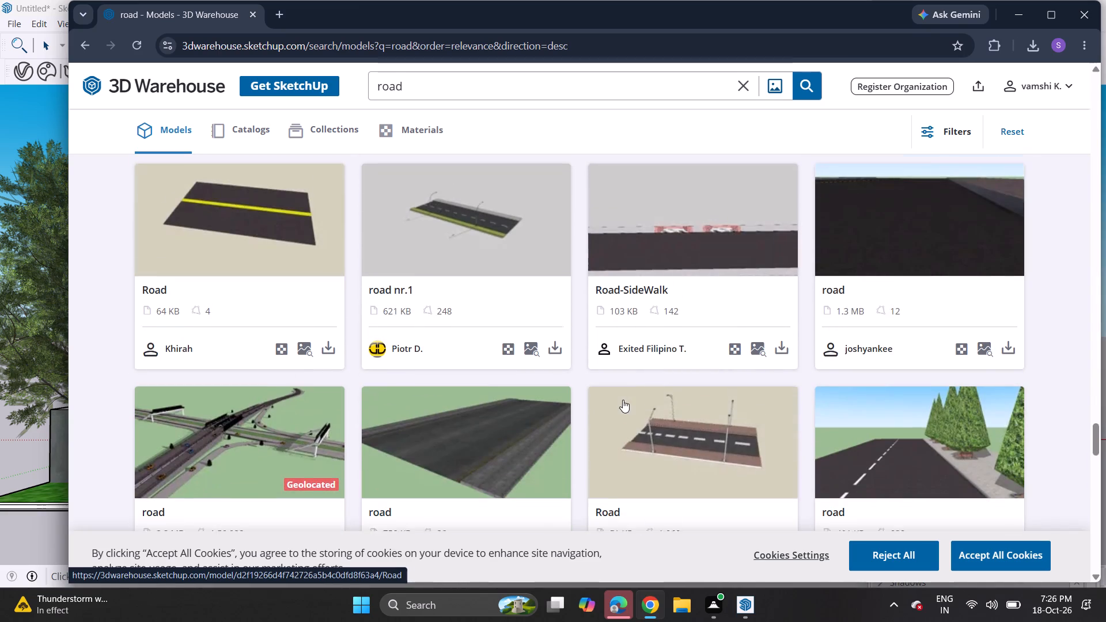
pyautogui.scroll(-5, 623, 400)
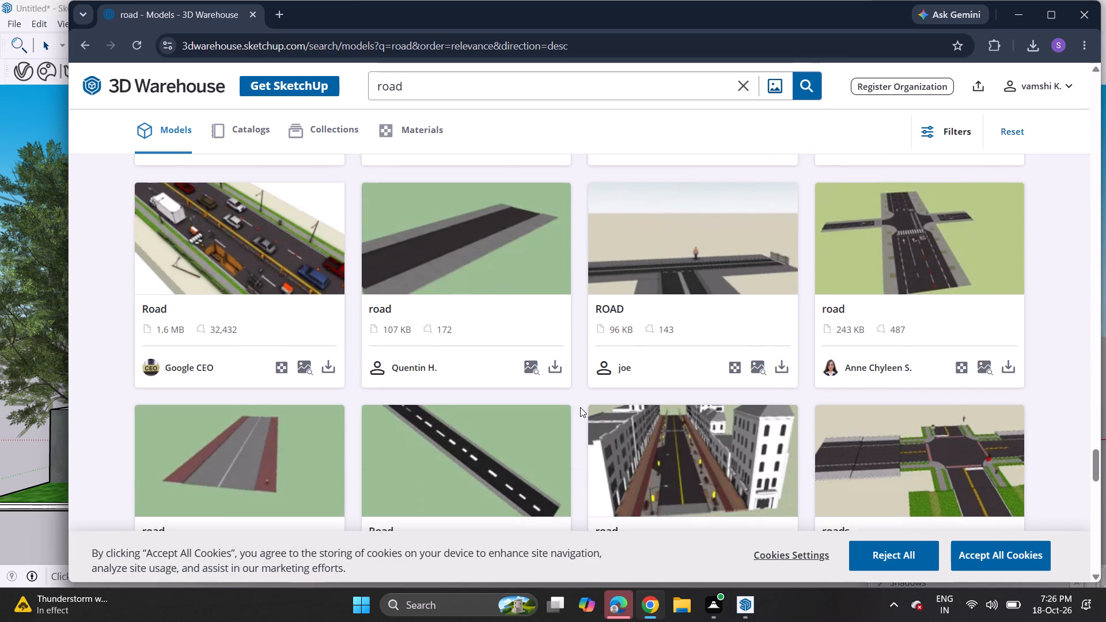
pyautogui.scroll(-8, 578, 407)
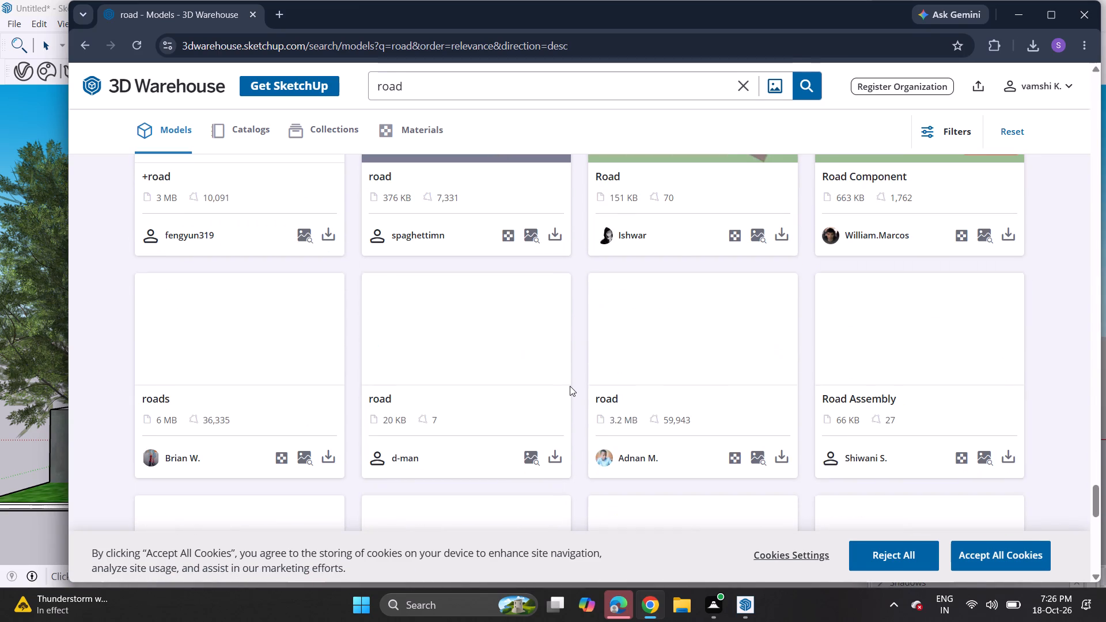
pyautogui.scroll(19, 570, 385)
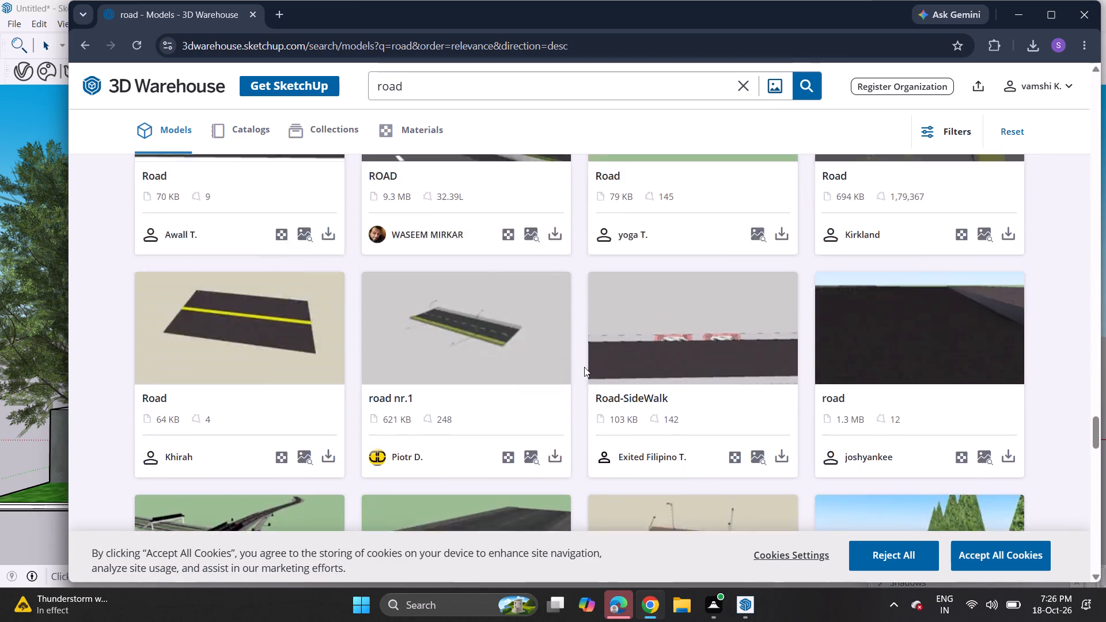
pyautogui.scroll(15, 587, 367)
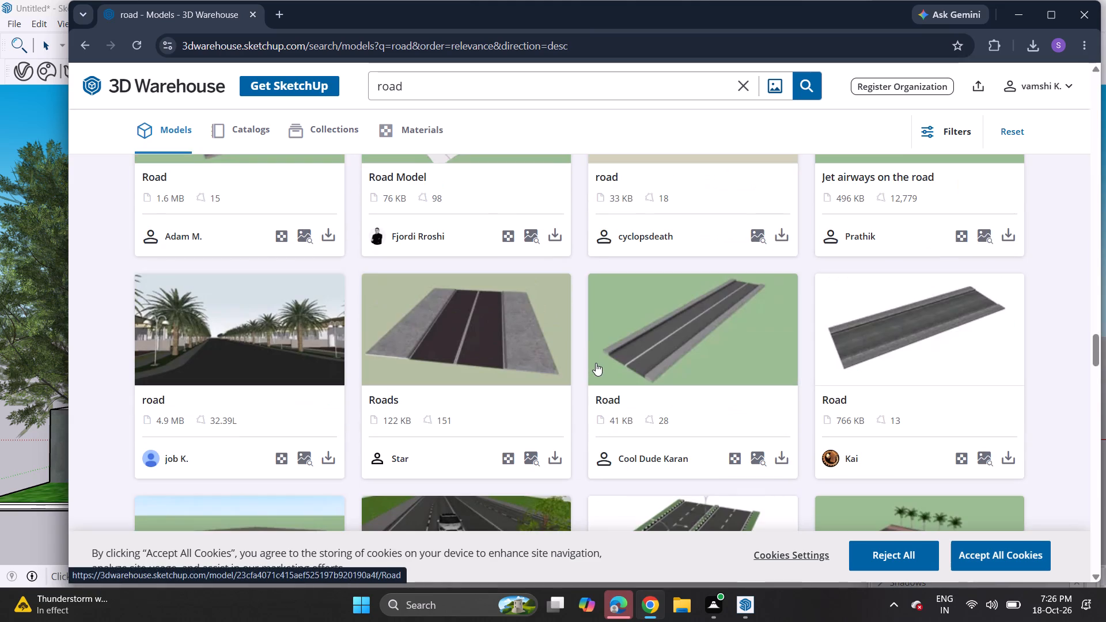
pyautogui.scroll(-3, 596, 361)
pyautogui.scroll(7, 594, 360)
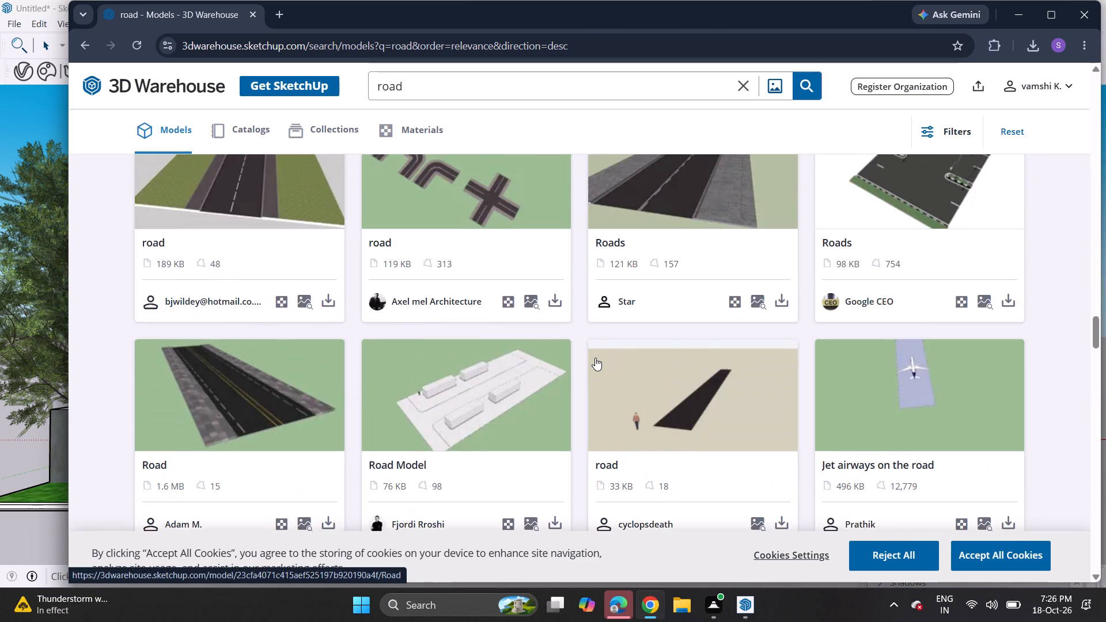
pyautogui.scroll(4, 597, 358)
pyautogui.scroll(2, 645, 424)
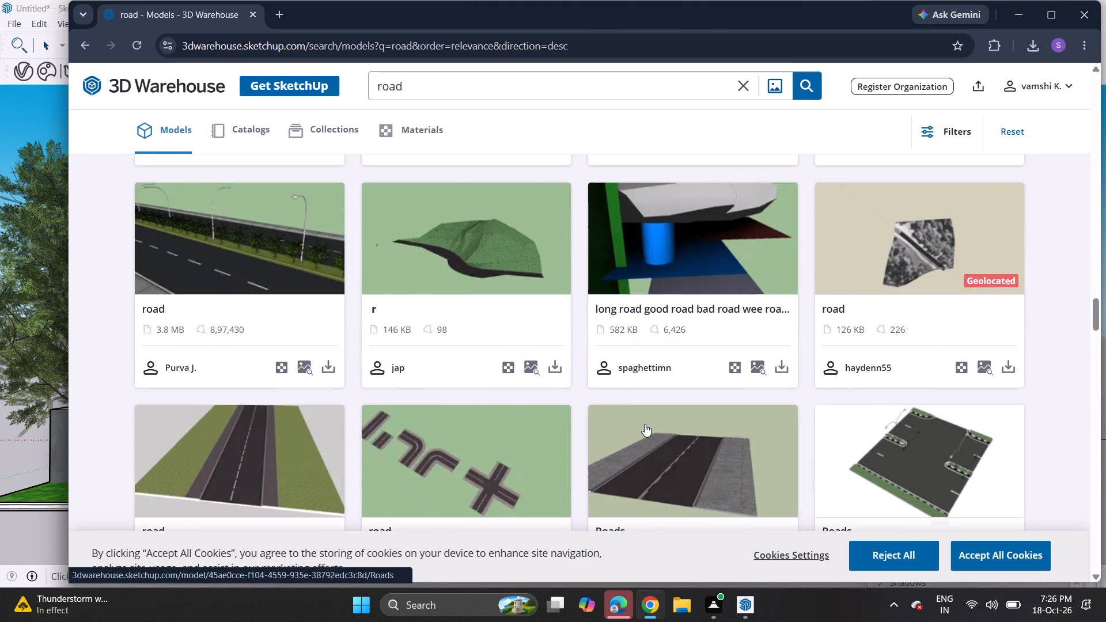
pyautogui.scroll(9, 645, 424)
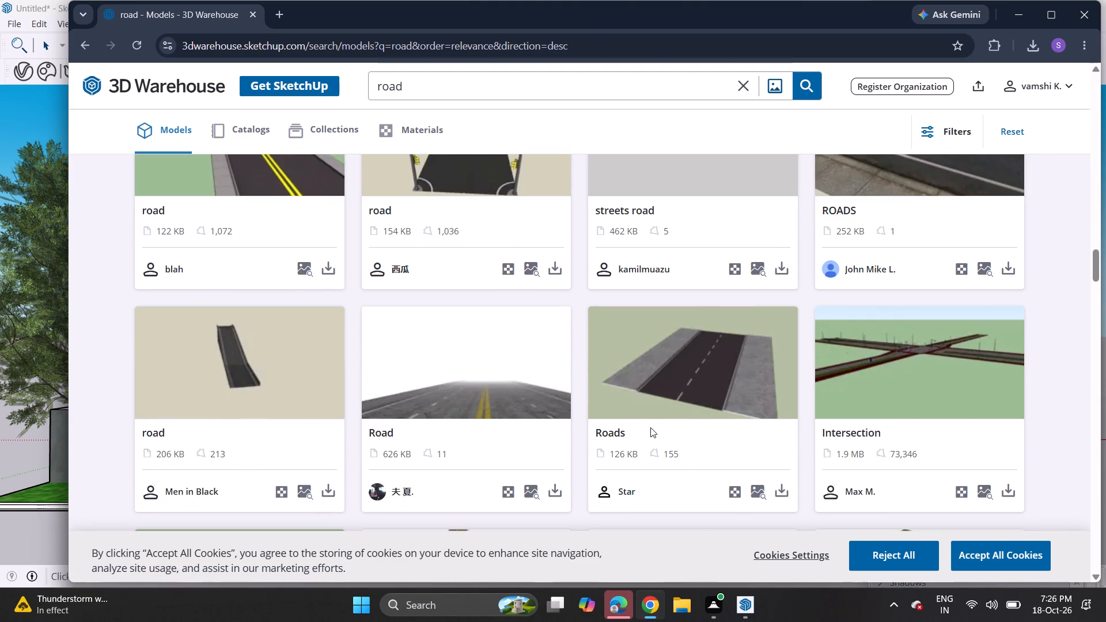
# Download the 126 KB "Roads" model with a dashed centre line and wide grey sidewalks as a SketchUp file.
pyautogui.scroll(2, 650, 427)
pyautogui.scroll(-3, 652, 428)
pyautogui.click(789, 421)
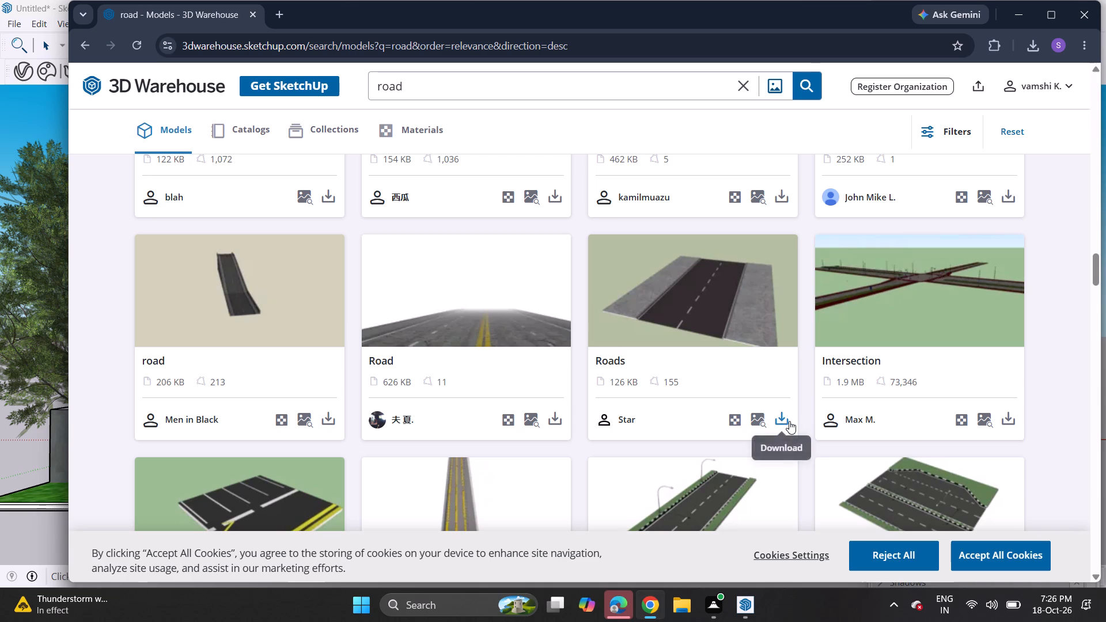
pyautogui.click(785, 456)
# Look back through the earlier road search results for alternative street models.
pyautogui.scroll(5, 681, 426)
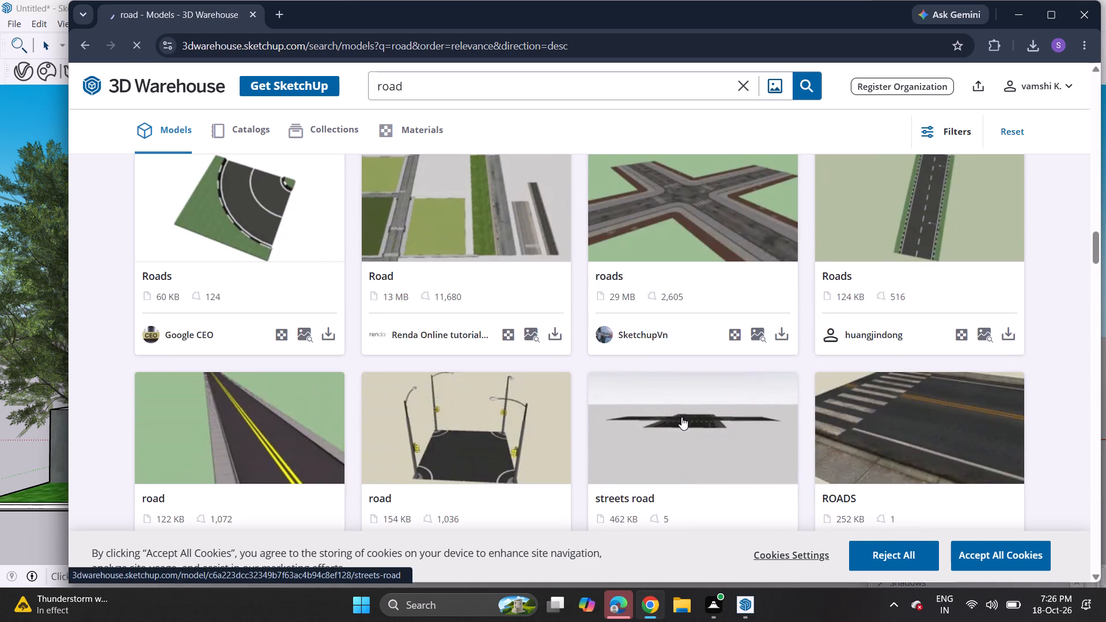
pyautogui.scroll(10, 683, 419)
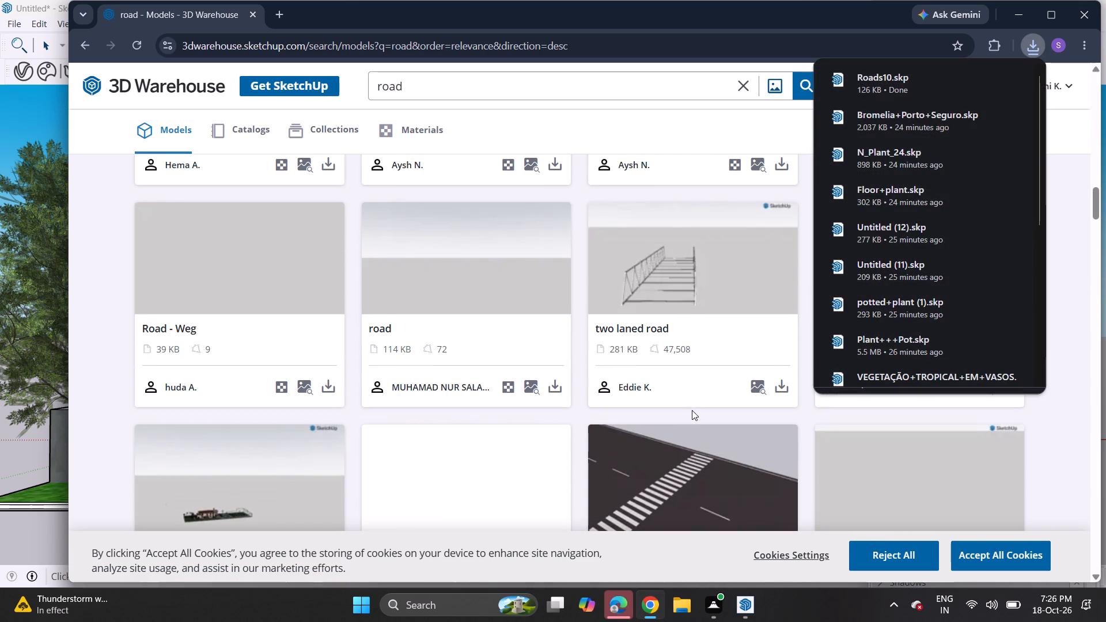
pyautogui.scroll(7, 698, 442)
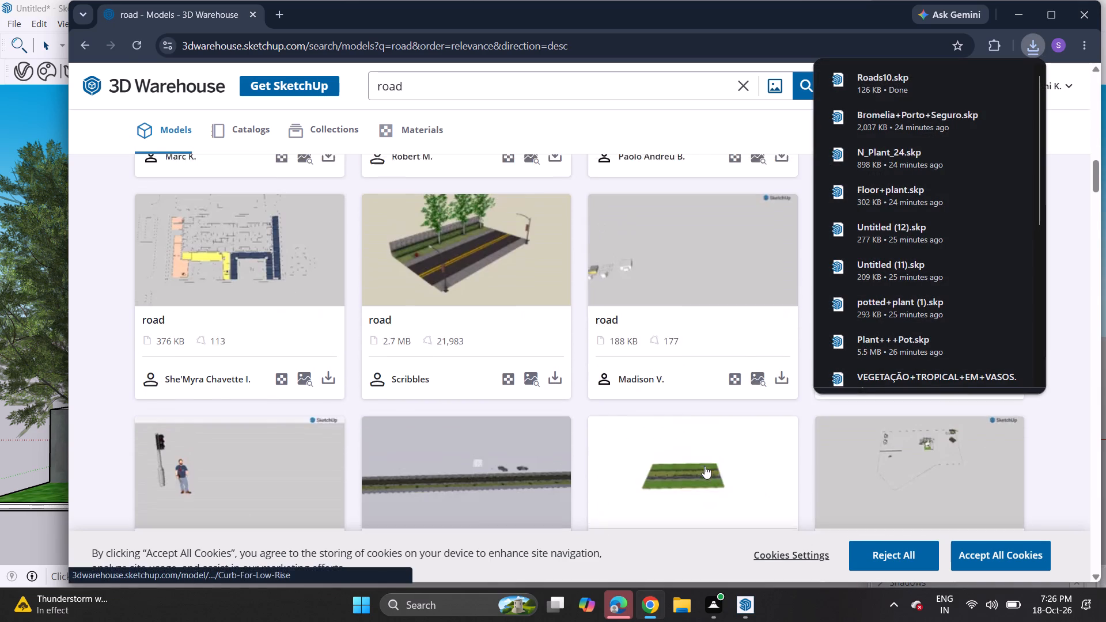
pyautogui.scroll(10, 704, 466)
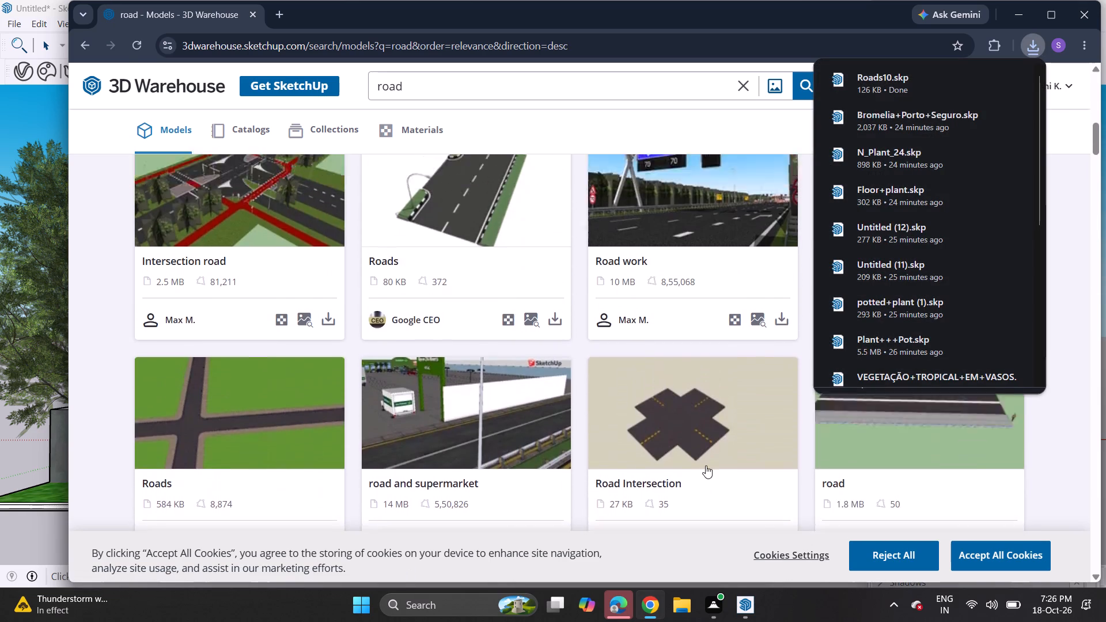
pyautogui.scroll(10, 706, 465)
pyautogui.scroll(-2, 706, 465)
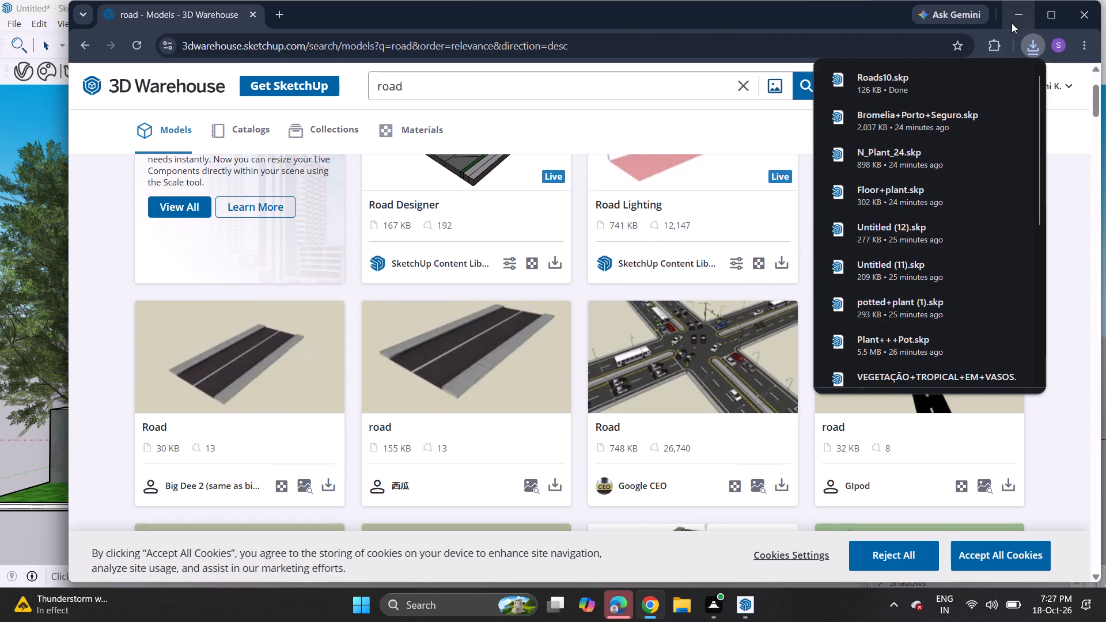
# Switch from the browser back to the villa model in SketchUp.
pyautogui.click(1012, 23)
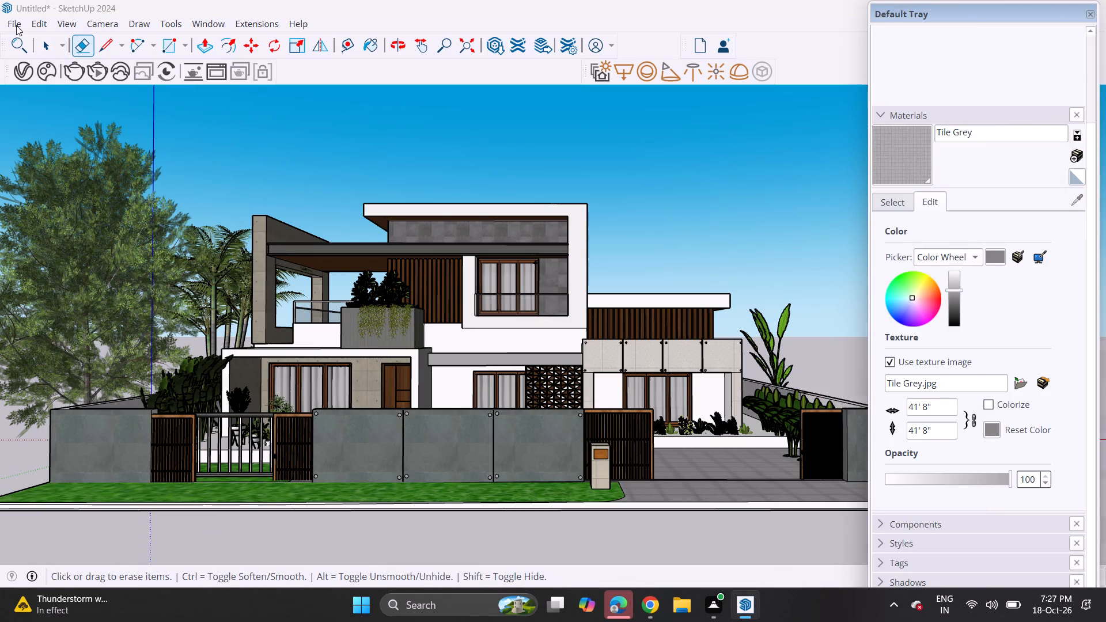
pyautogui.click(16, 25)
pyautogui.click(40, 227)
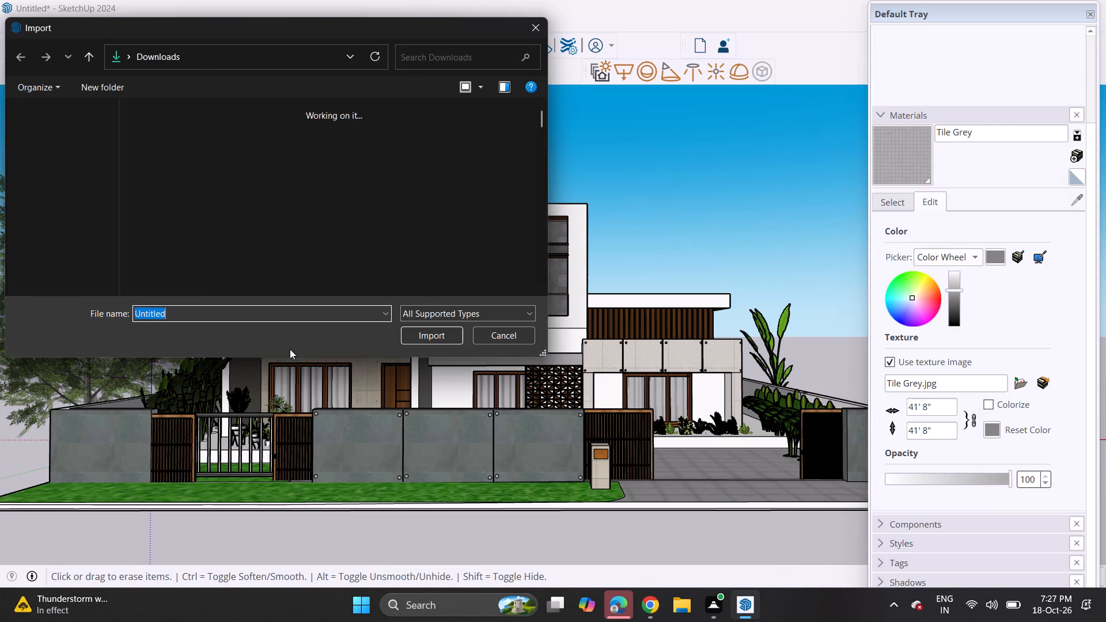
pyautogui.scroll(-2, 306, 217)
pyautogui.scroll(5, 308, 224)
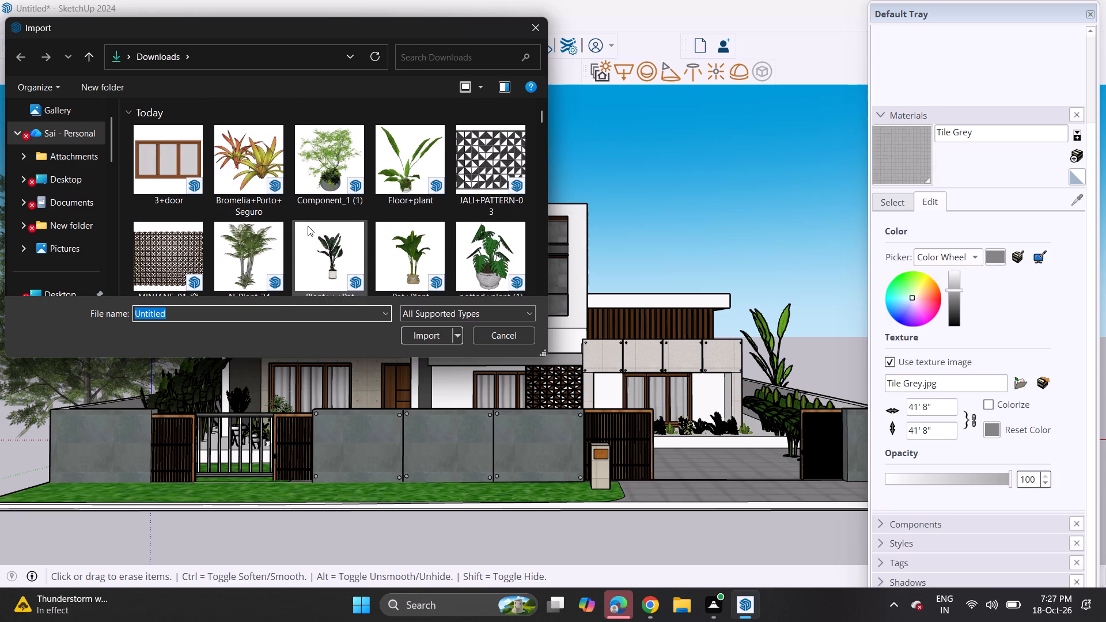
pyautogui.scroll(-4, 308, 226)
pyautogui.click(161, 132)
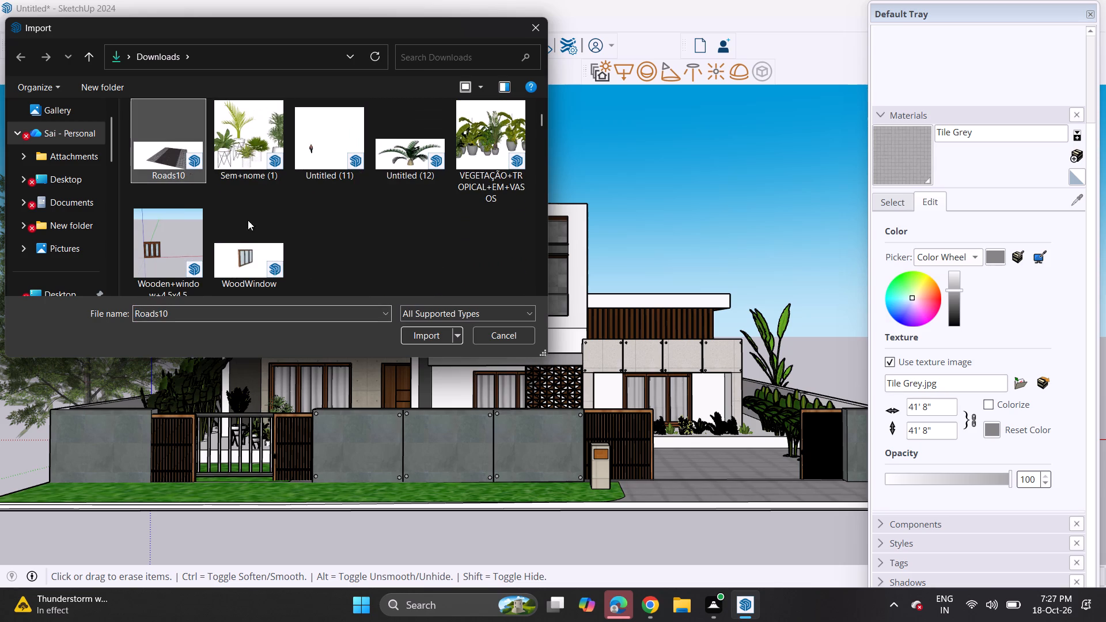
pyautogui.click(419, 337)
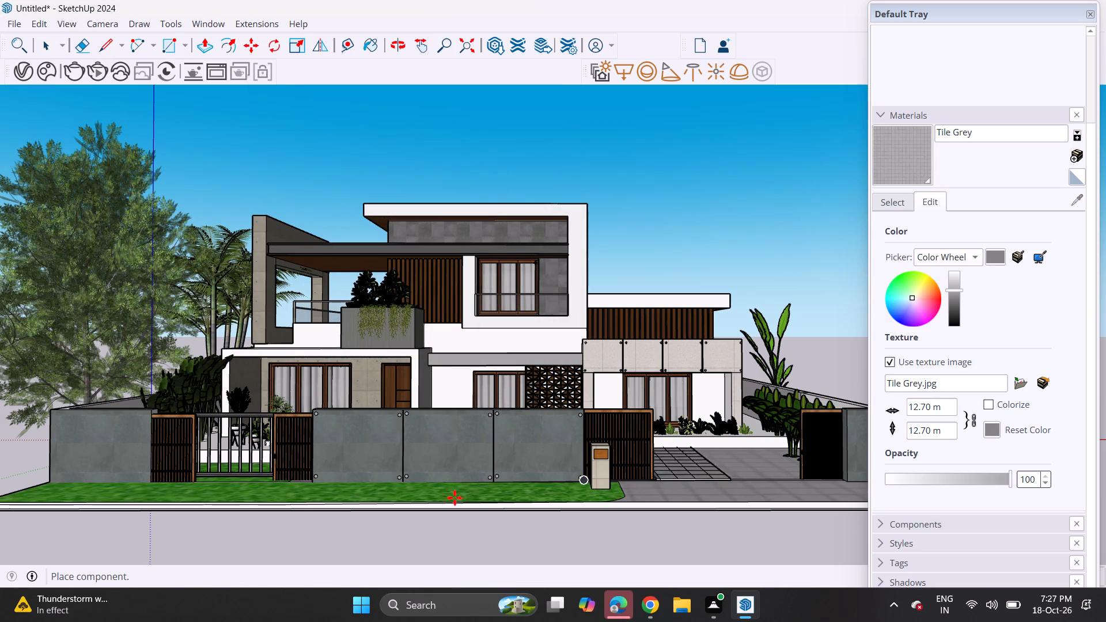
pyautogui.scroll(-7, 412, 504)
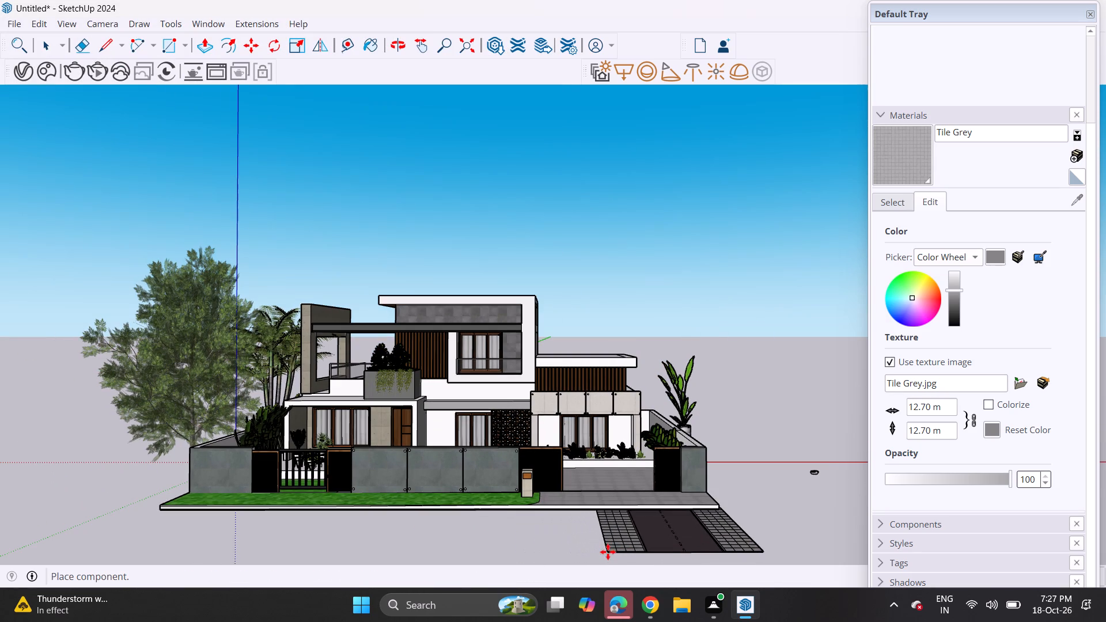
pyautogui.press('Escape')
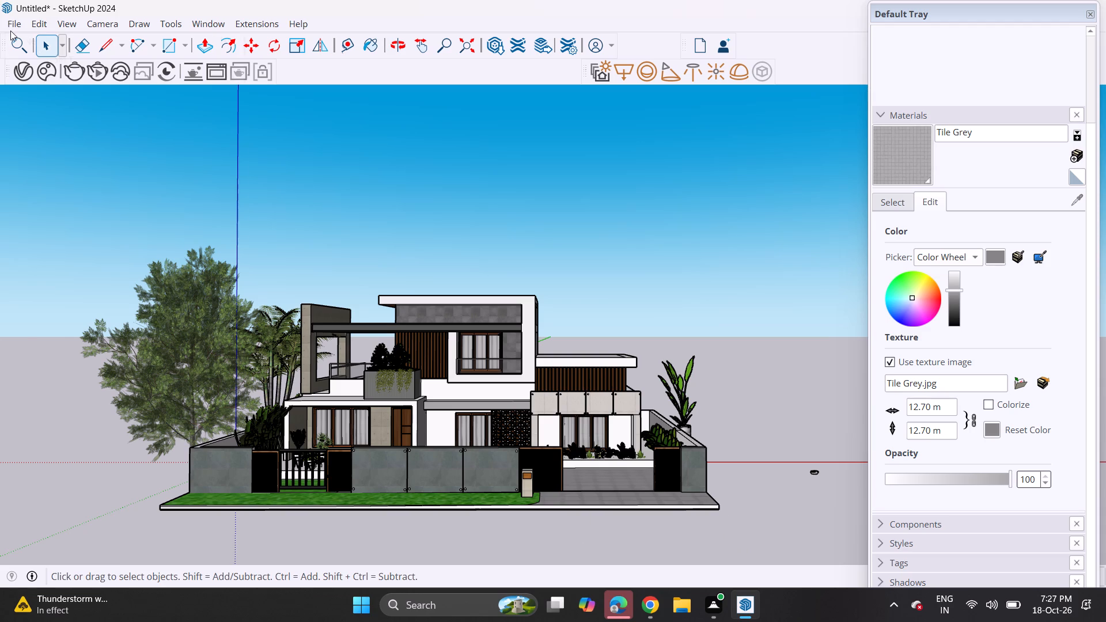
# Start another import and look through the model thumbnails in the Downloads folder for a different road.
pyautogui.click(10, 31)
pyautogui.click(55, 221)
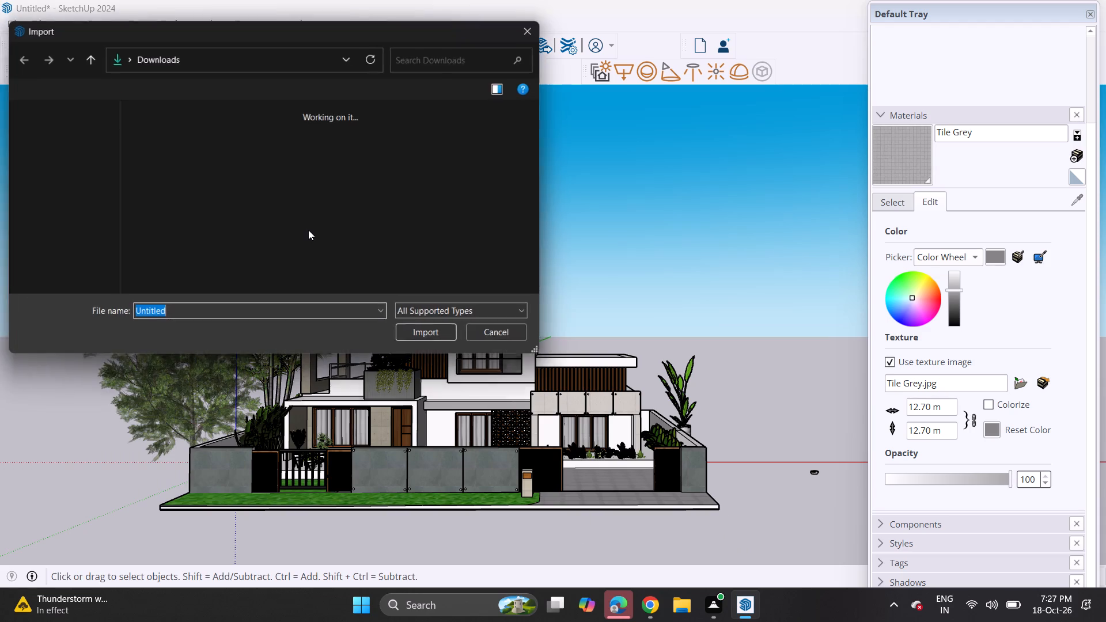
pyautogui.scroll(-12, 308, 221)
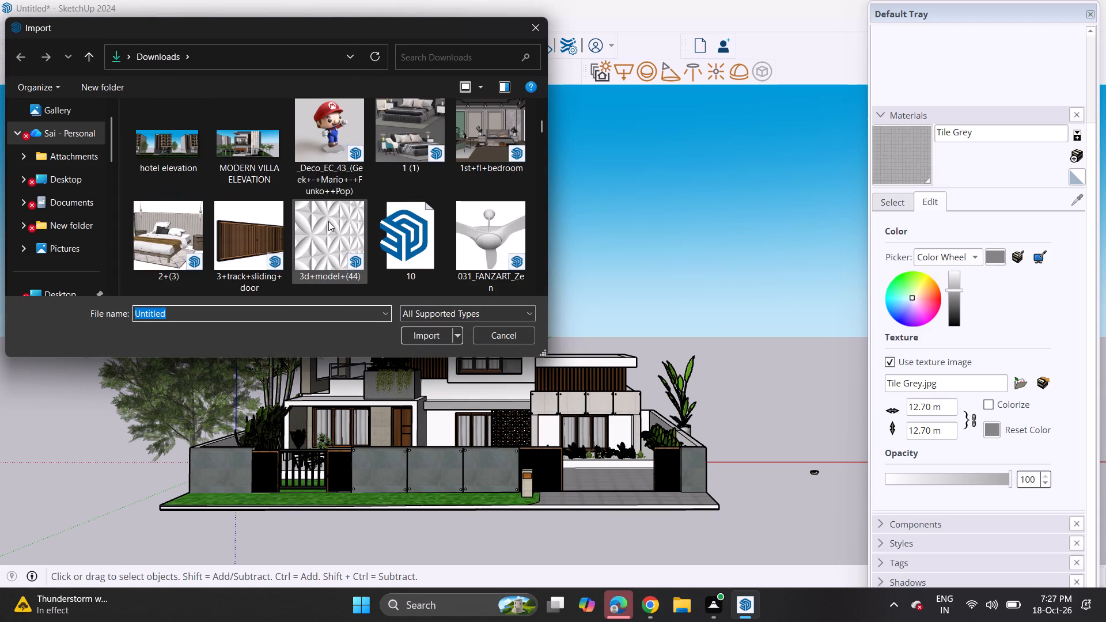
pyautogui.scroll(-13, 327, 220)
pyautogui.scroll(15, 343, 217)
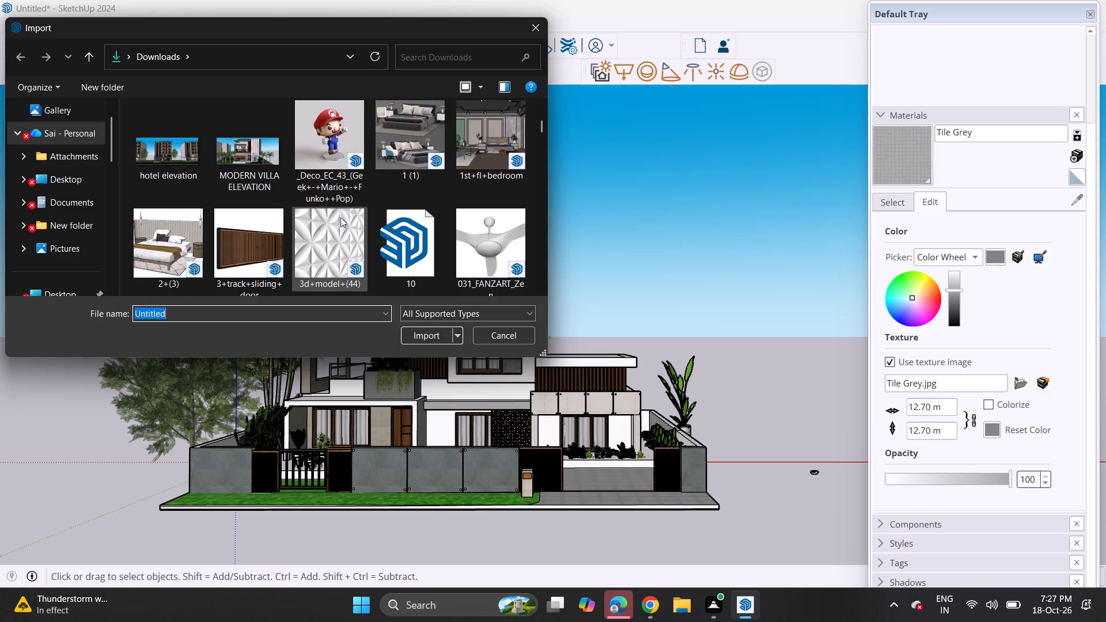
pyautogui.scroll(7, 340, 217)
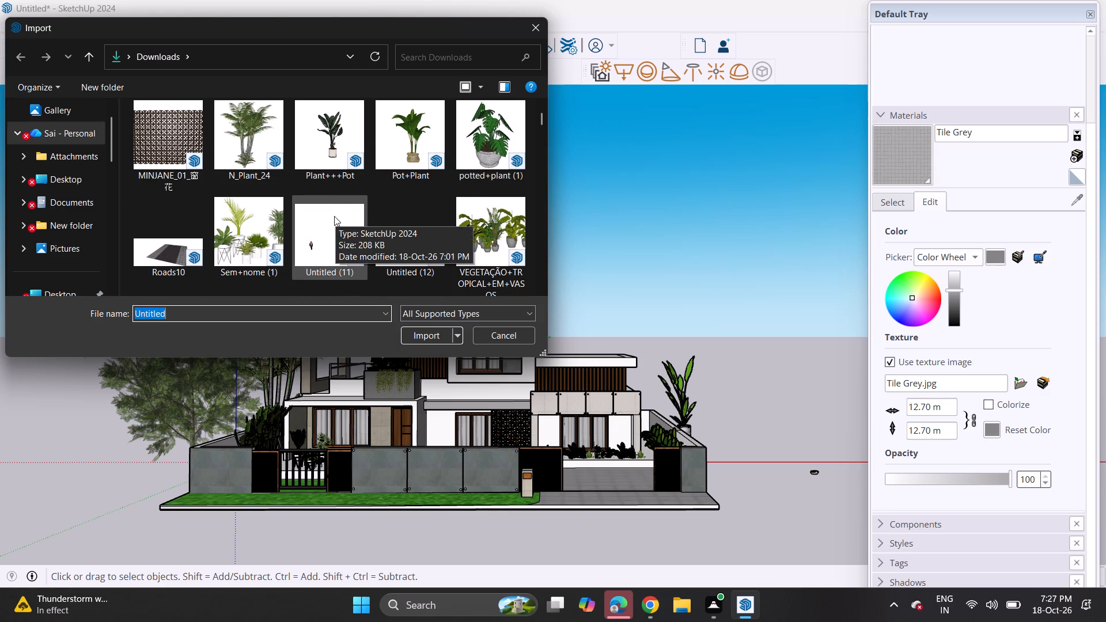
pyautogui.scroll(-7, 334, 216)
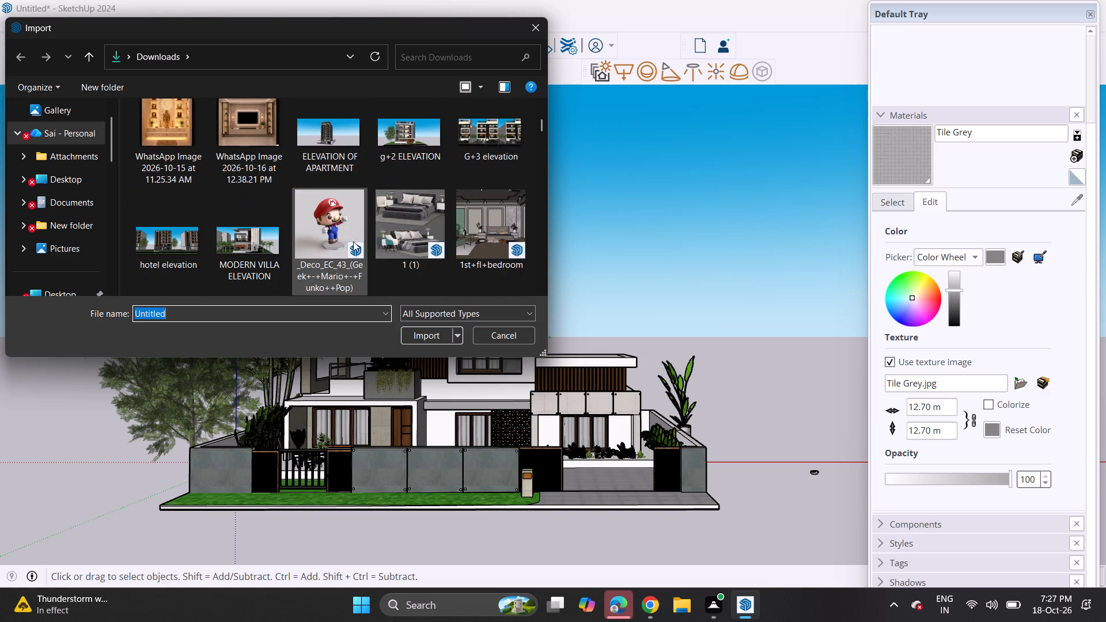
pyautogui.scroll(-11, 361, 248)
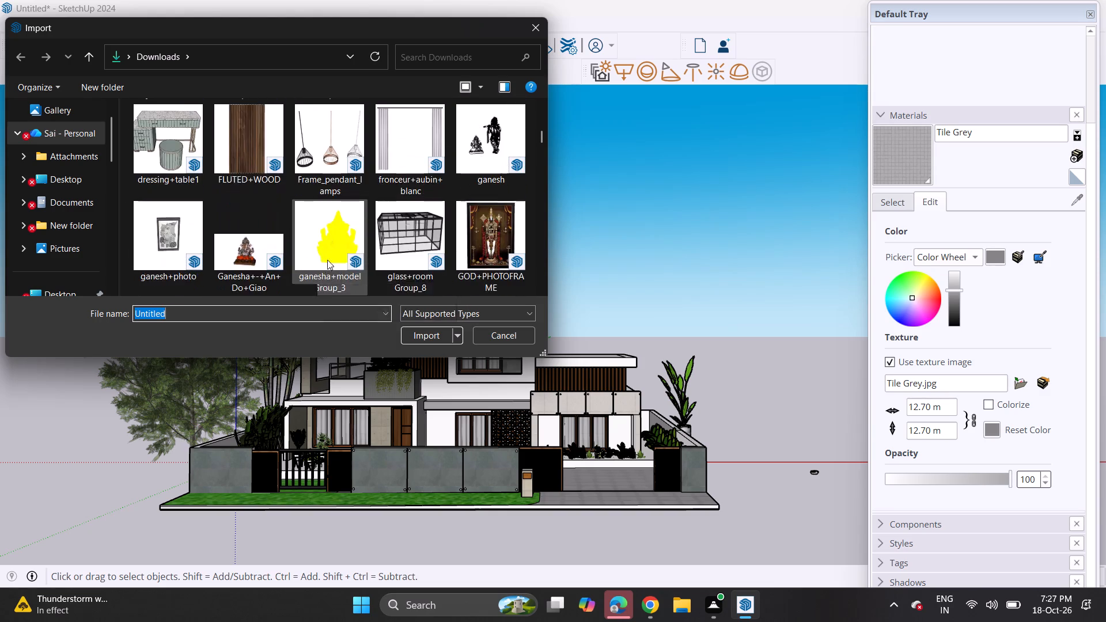
pyautogui.scroll(-7, 327, 260)
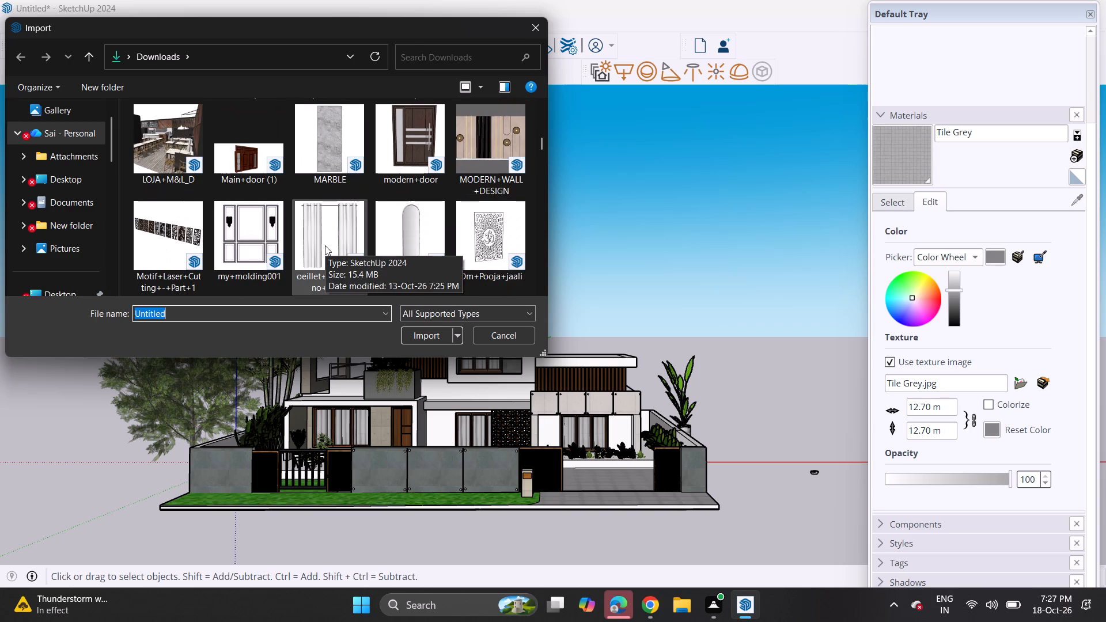
pyautogui.scroll(3, 331, 243)
pyautogui.scroll(-3, 328, 242)
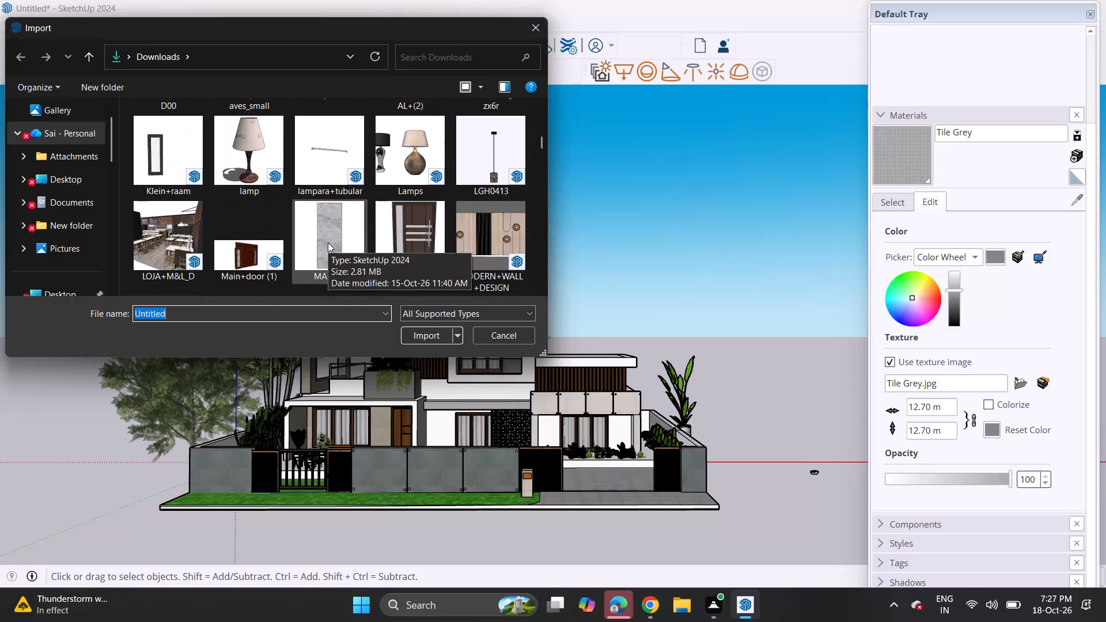
pyautogui.scroll(-3, 325, 240)
pyautogui.scroll(2, 336, 241)
pyautogui.scroll(-2, 336, 241)
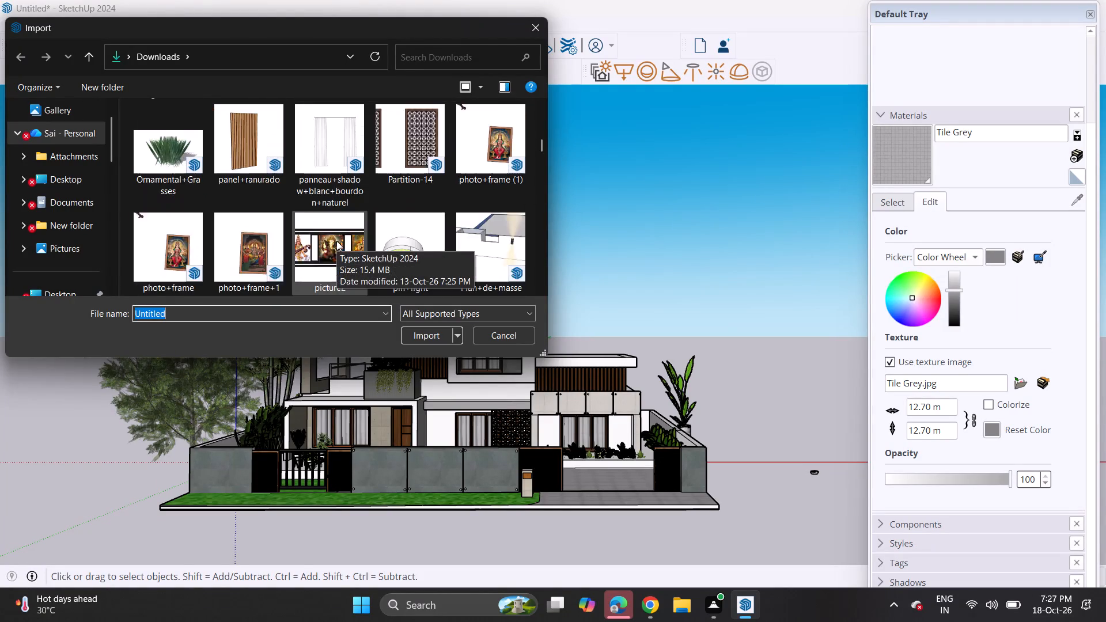
pyautogui.scroll(-9, 335, 239)
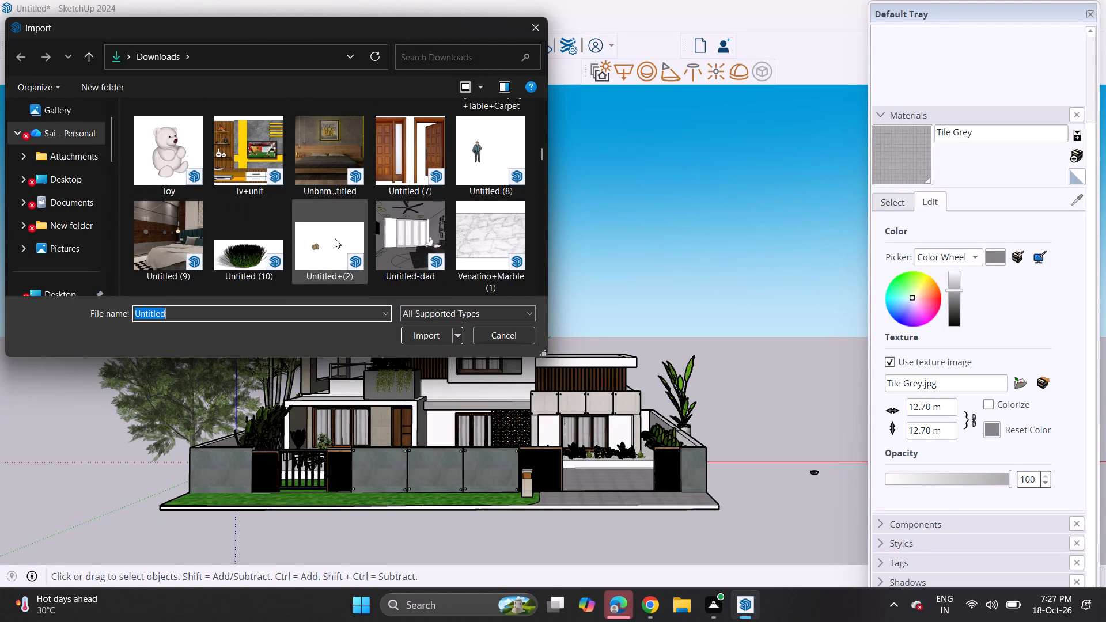
pyautogui.scroll(-7, 335, 238)
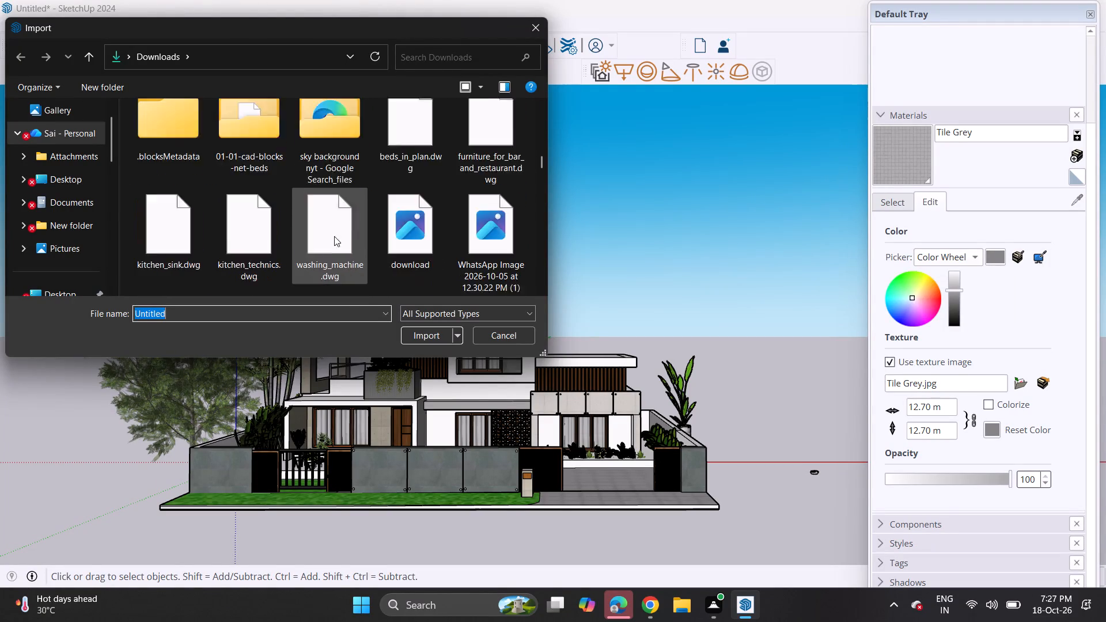
pyautogui.scroll(-8, 334, 236)
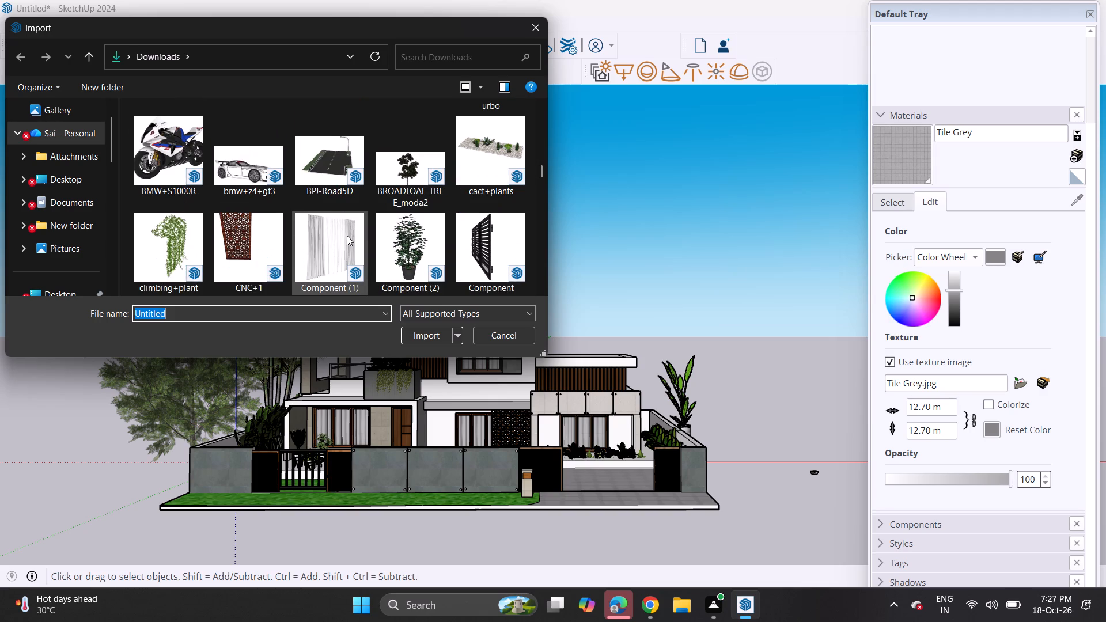
pyautogui.scroll(-2, 348, 236)
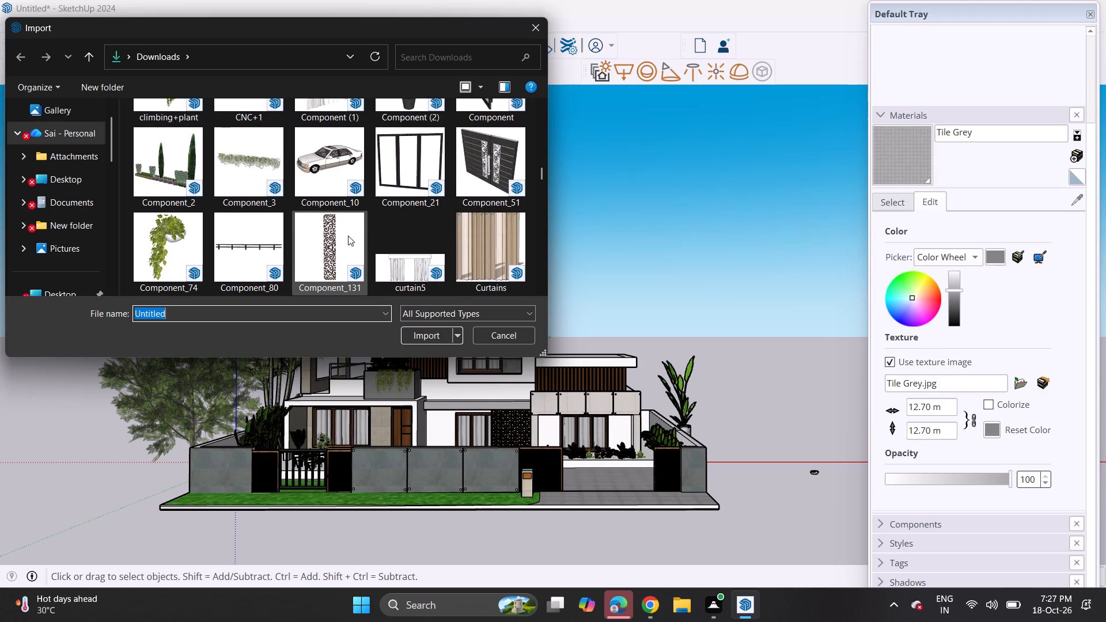
pyautogui.scroll(-3, 349, 236)
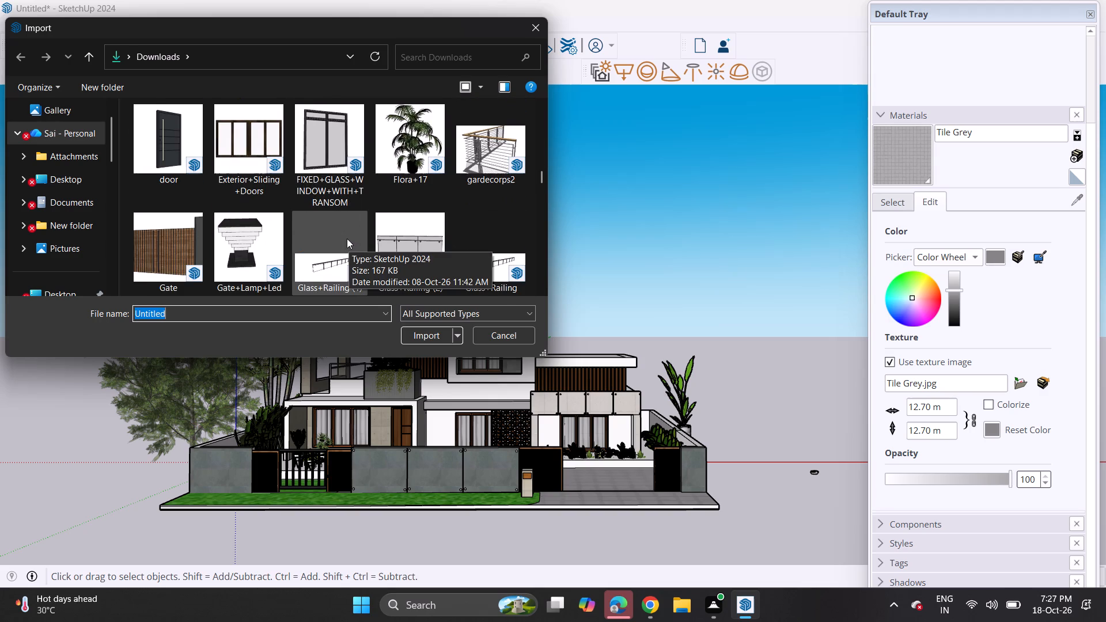
pyautogui.scroll(-4, 347, 238)
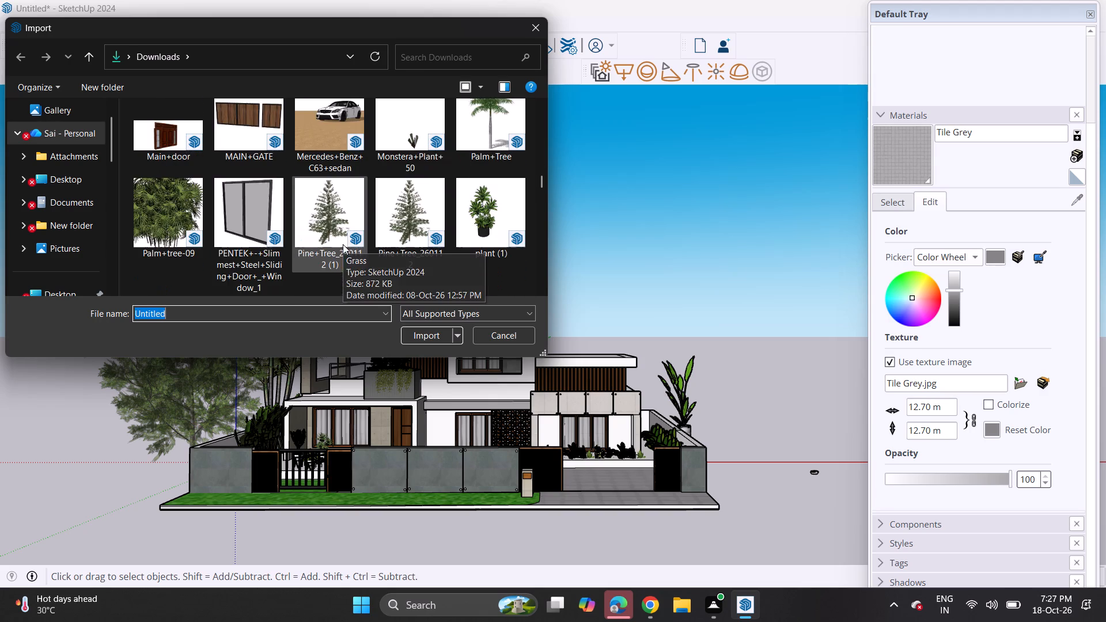
pyautogui.scroll(-5, 360, 248)
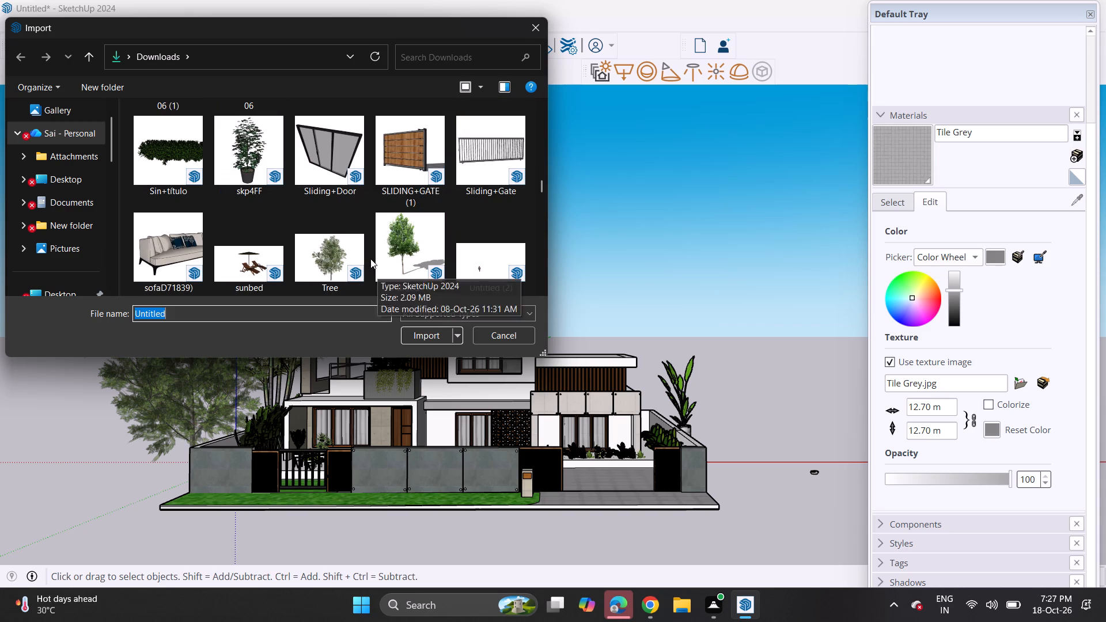
pyautogui.scroll(-5, 364, 260)
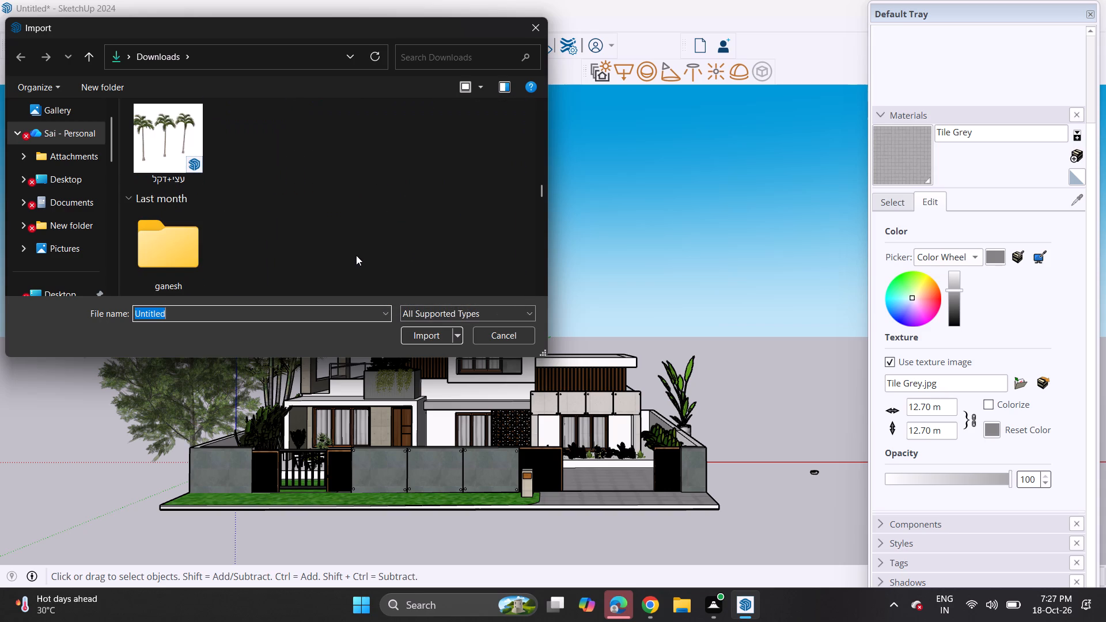
pyautogui.scroll(5, 358, 255)
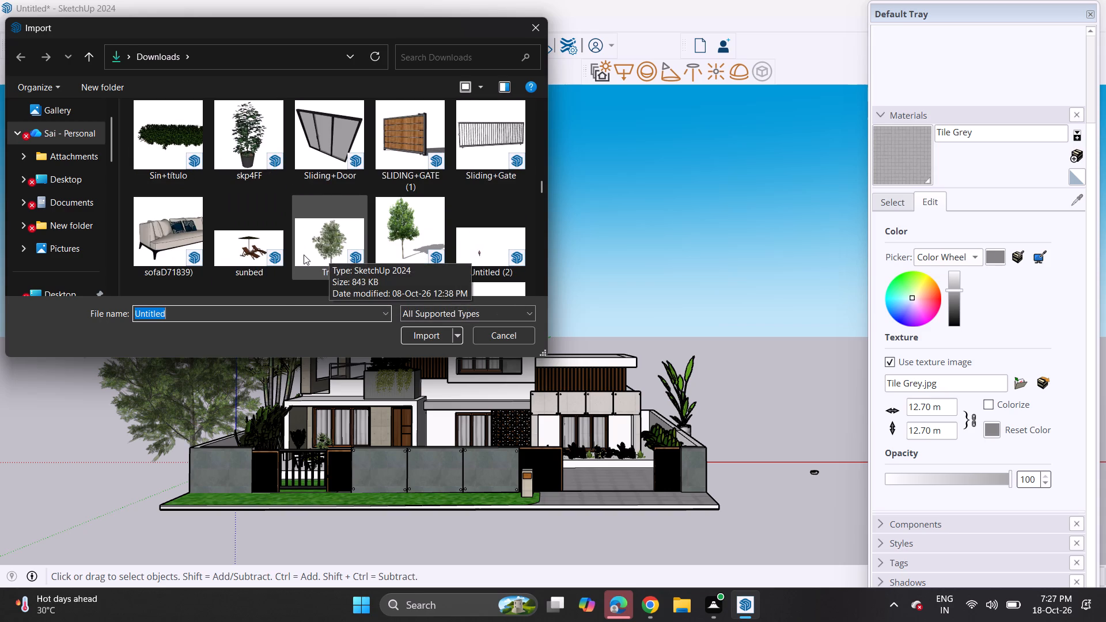
pyautogui.scroll(-2, 304, 255)
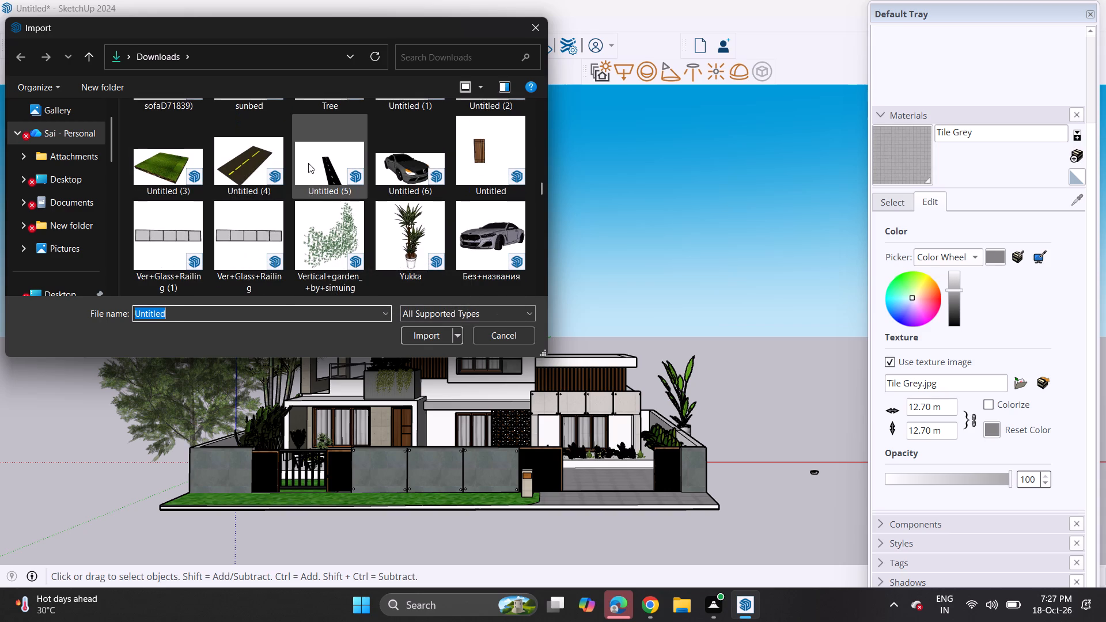
# Import the black dashed-line road file "Untitled (5)" and place it on the ground in front of the villa.
pyautogui.click(308, 163)
pyautogui.click(425, 340)
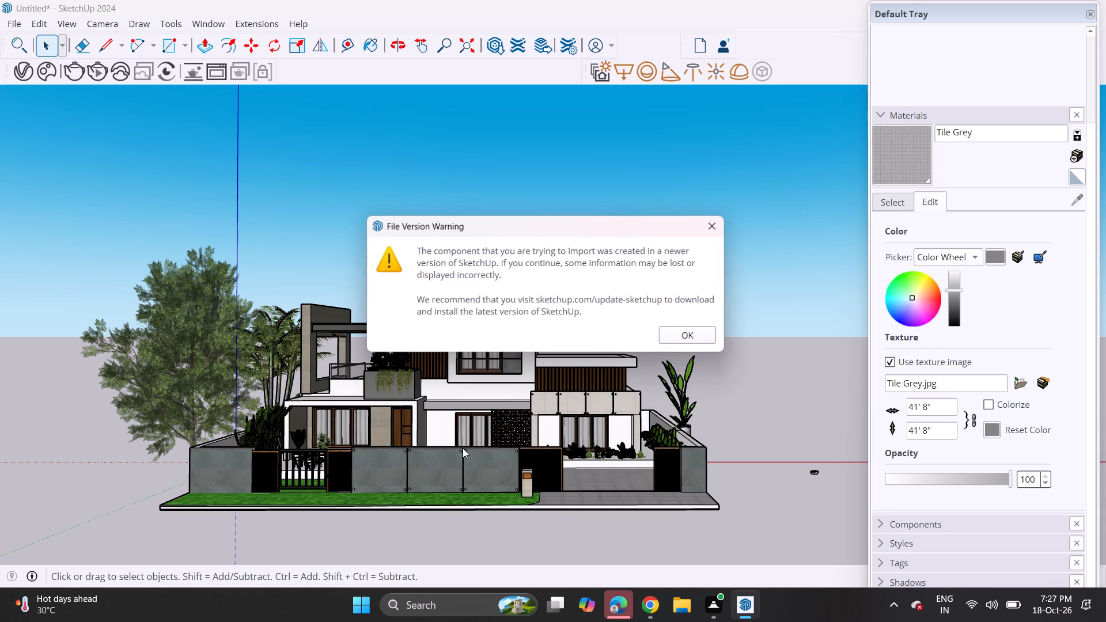
pyautogui.click(669, 340)
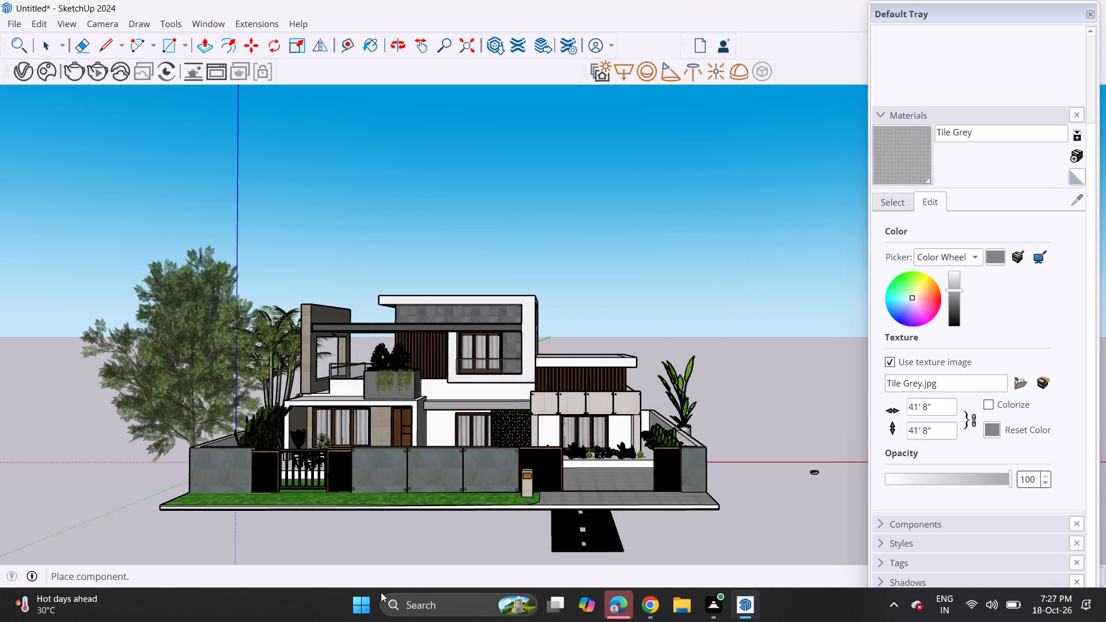
pyautogui.scroll(-8, 451, 522)
pyautogui.keyDown('shift'); pyautogui.moveTo(469, 467); pyautogui.dragTo(528, 263, button='middle'); pyautogui.keyUp('shift')
pyautogui.moveTo(550, 248); pyautogui.dragTo(554, 420, button='middle')
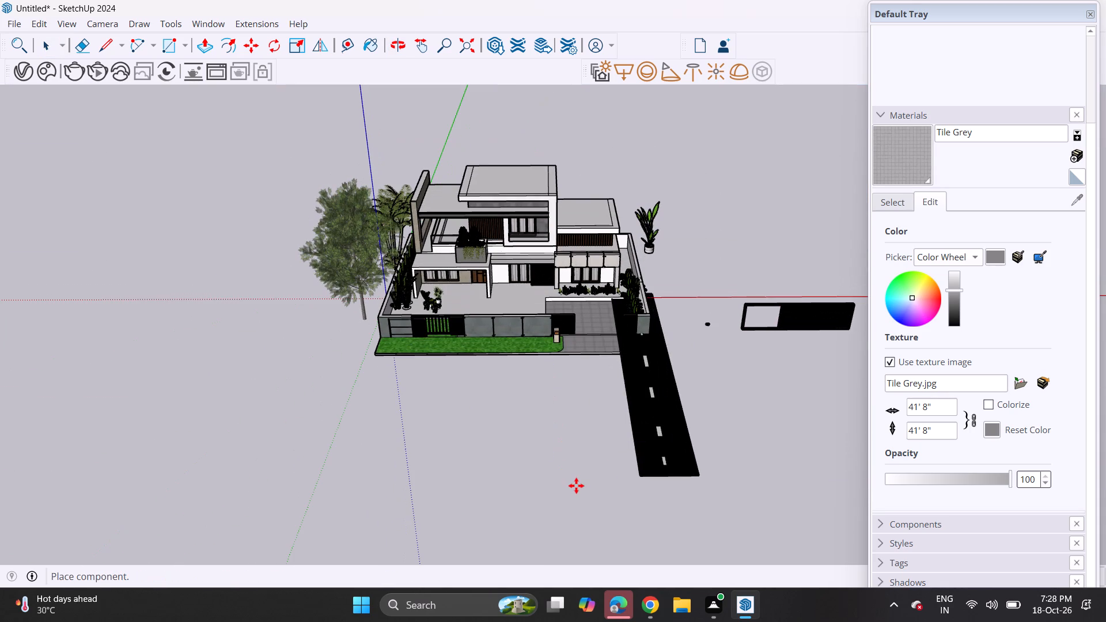
pyautogui.click(573, 474)
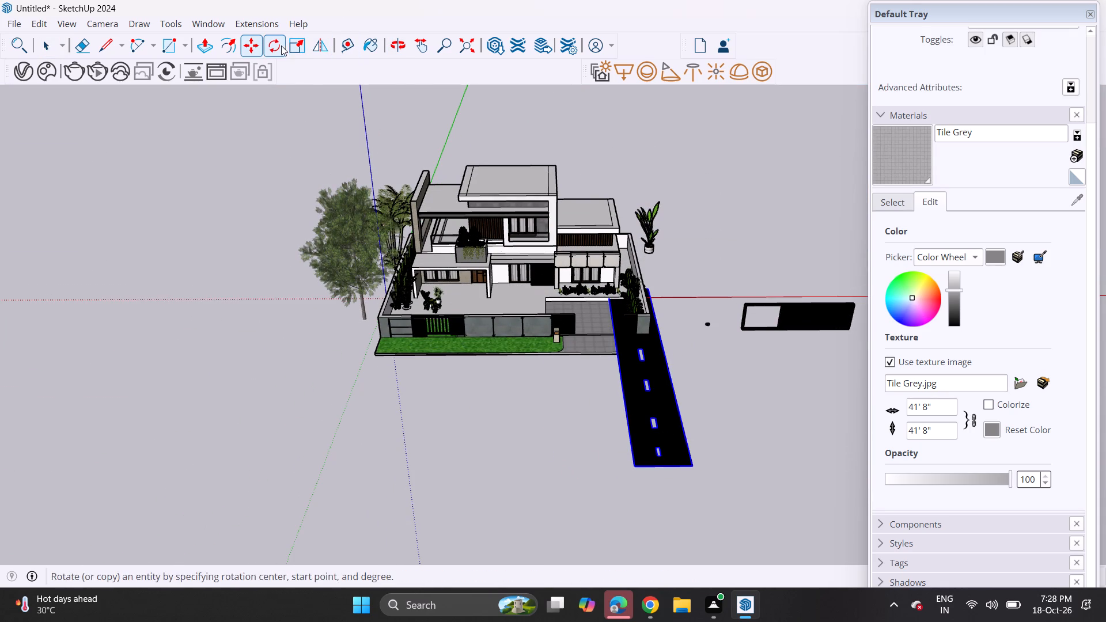
# Rotate the placed road about a quarter turn on the ground plane so it runs parallel to the compound's front wall.
pyautogui.click(281, 45)
pyautogui.click(463, 452)
pyautogui.click(555, 453)
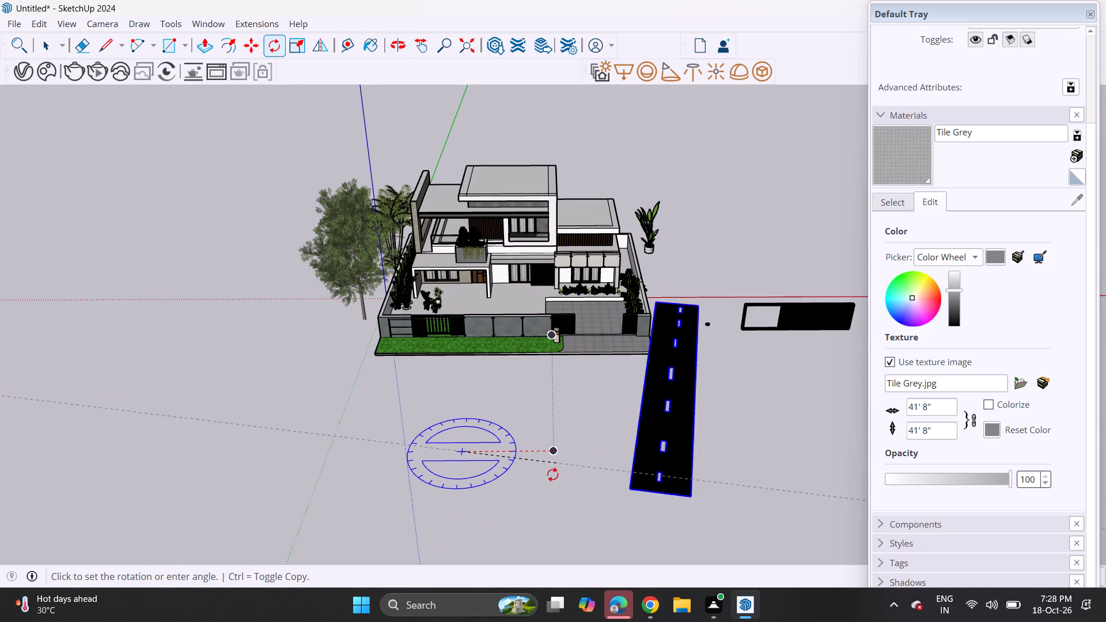
pyautogui.click(447, 524)
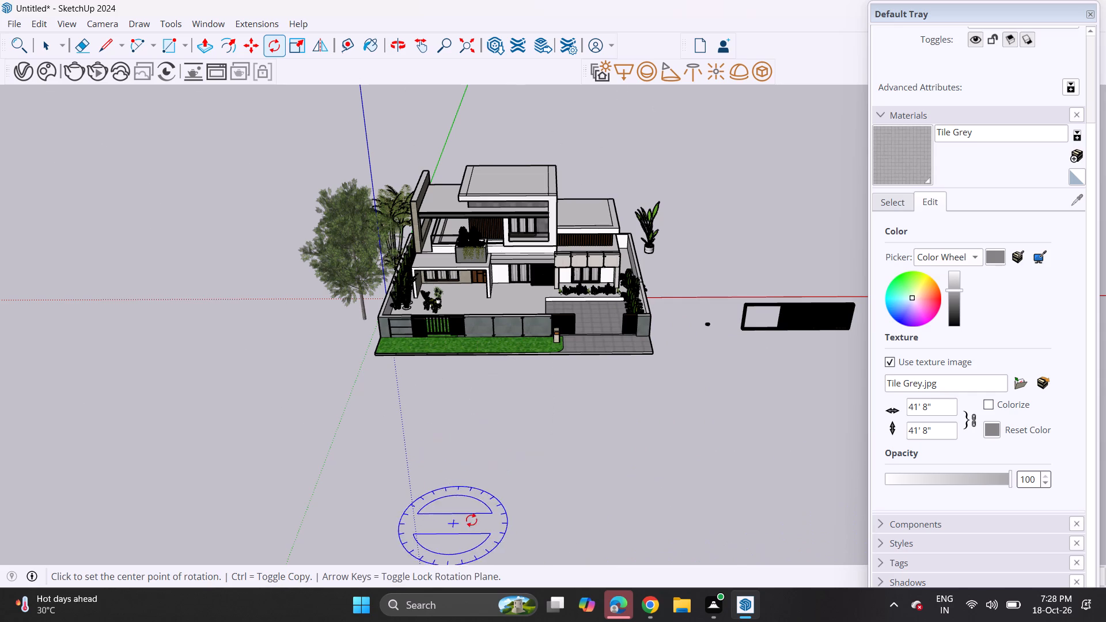
# Move the road up to the compound so its long edge runs along the white kerb in front of the lawn and driveway.
pyautogui.scroll(-4, 466, 496)
pyautogui.keyDown('shift'); pyautogui.moveTo(456, 477); pyautogui.dragTo(422, 359, button='middle'); pyautogui.keyUp('shift')
pyautogui.click(255, 39)
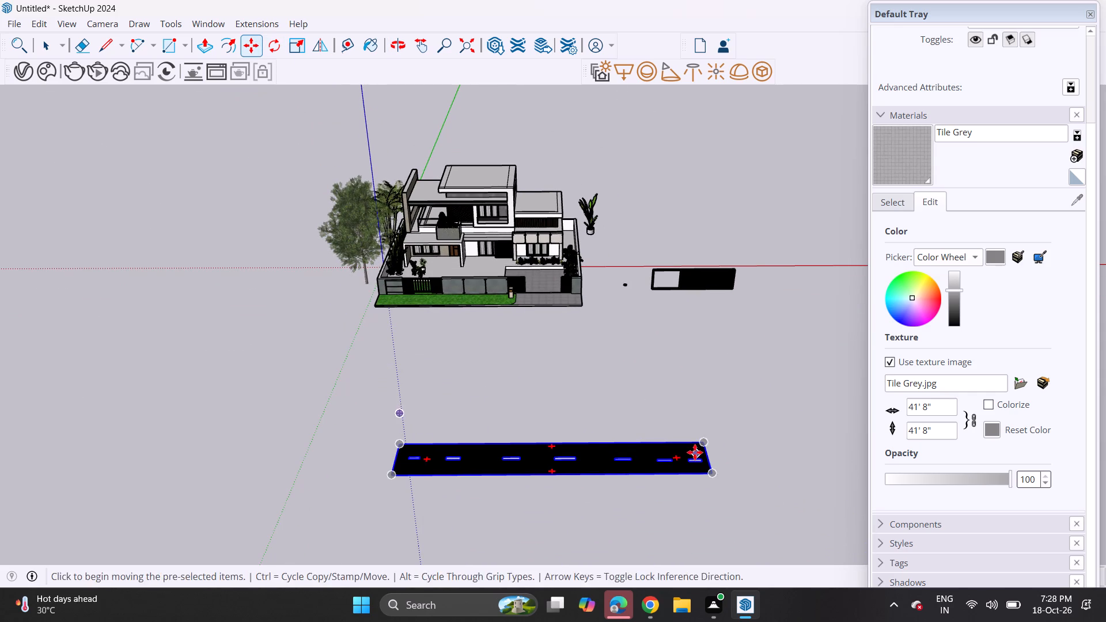
pyautogui.moveTo(692, 453); pyautogui.dragTo(611, 491, button='middle')
pyautogui.scroll(4, 532, 490)
pyautogui.click(439, 467)
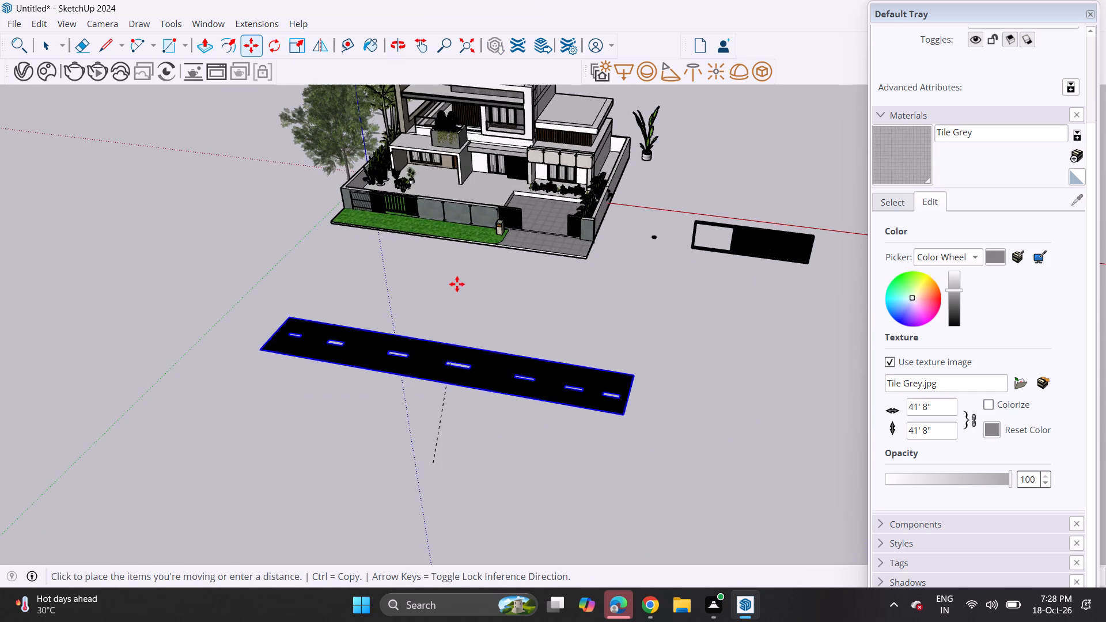
pyautogui.scroll(12, 457, 266)
pyautogui.scroll(1, 471, 219)
pyautogui.click(471, 219)
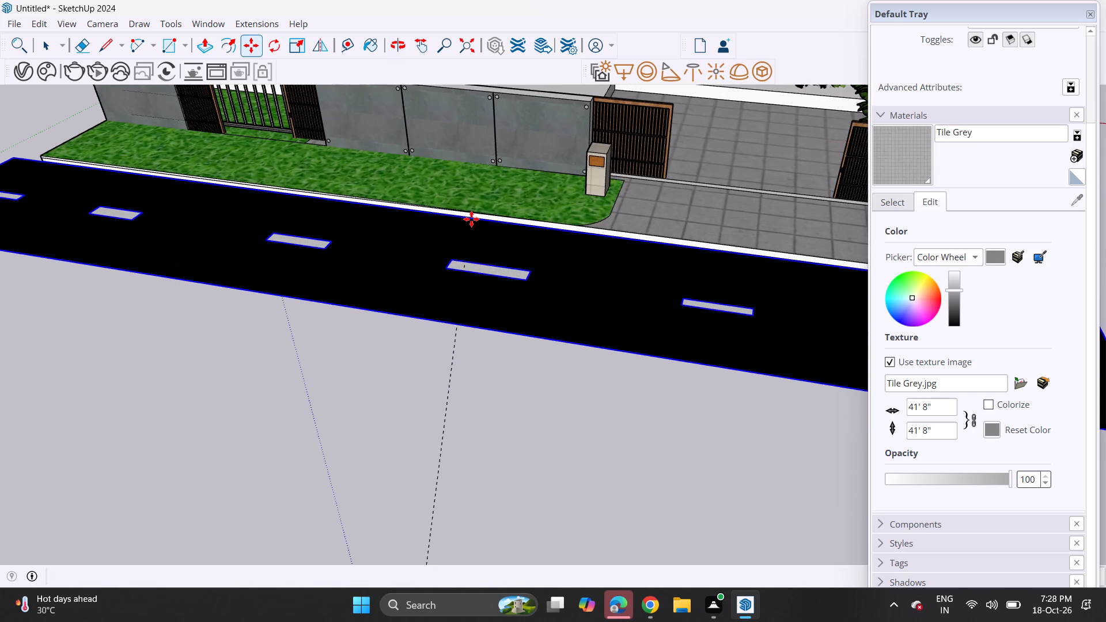
# Scale the road along its length so its end lines up with the outer edge of the driveway.
pyautogui.scroll(-6, 471, 240)
pyautogui.scroll(-4, 422, 170)
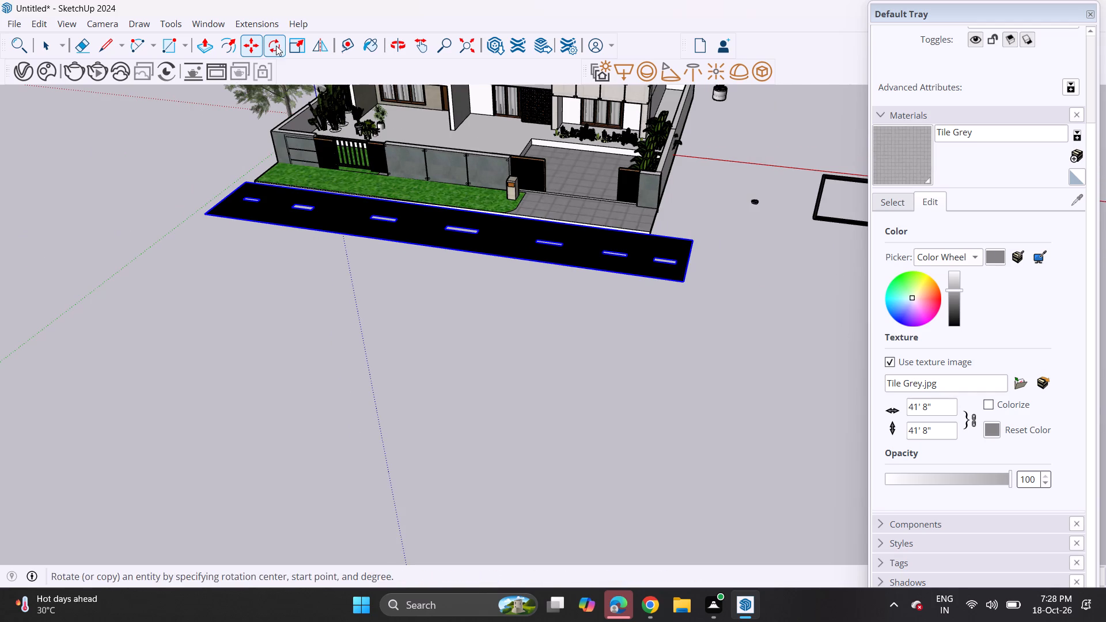
pyautogui.click(295, 46)
pyautogui.click(694, 259)
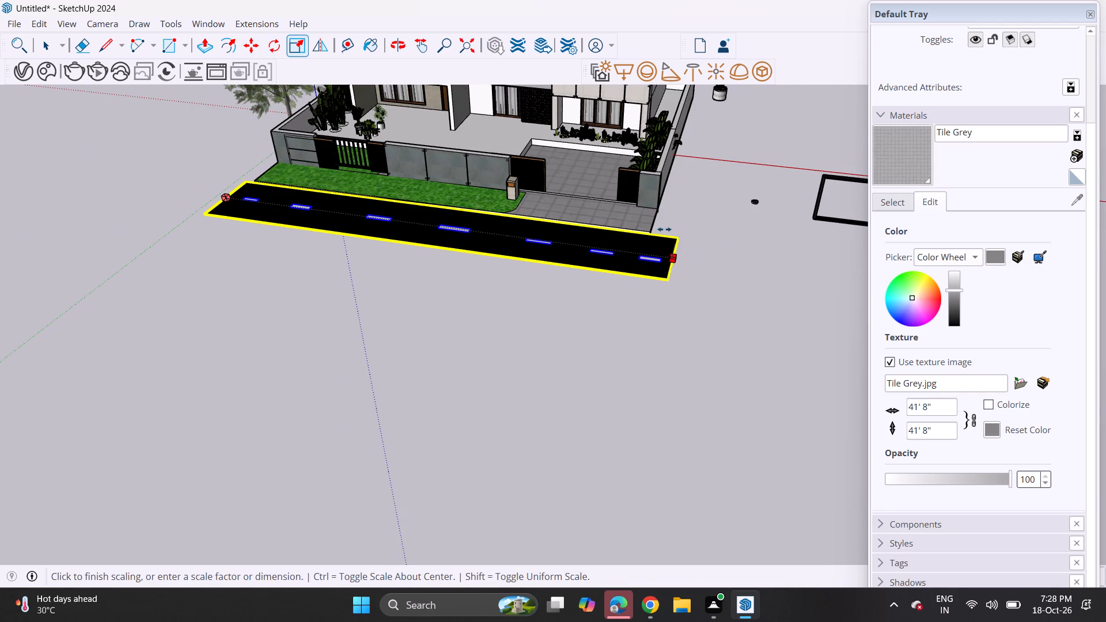
pyautogui.click(657, 218)
# Move the road by its near corner onto the endpoint at the lawn end of the kerb's front face.
pyautogui.moveTo(360, 187); pyautogui.dragTo(543, 215, button='middle')
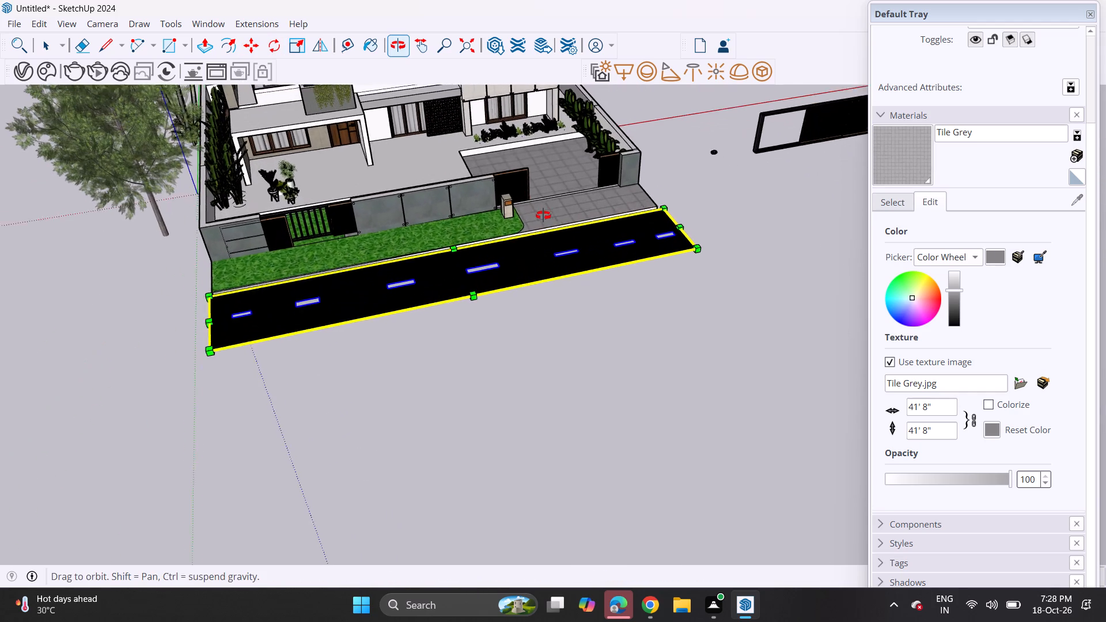
pyautogui.moveTo(543, 215); pyautogui.dragTo(547, 218, button='middle')
pyautogui.moveTo(2, 384); pyautogui.dragTo(341, 219, button='middle')
pyautogui.scroll(3, 468, 235)
pyautogui.moveTo(487, 265); pyautogui.dragTo(540, 275, button='middle')
pyautogui.scroll(6, 628, 253)
pyautogui.press('space')
pyautogui.write('m')
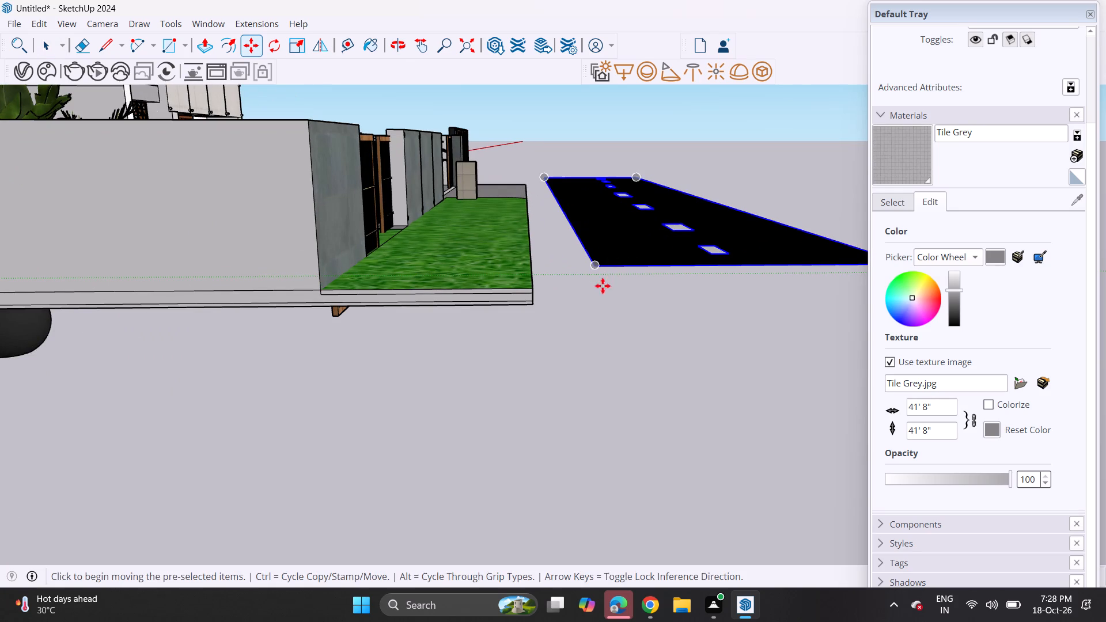
pyautogui.click(594, 266)
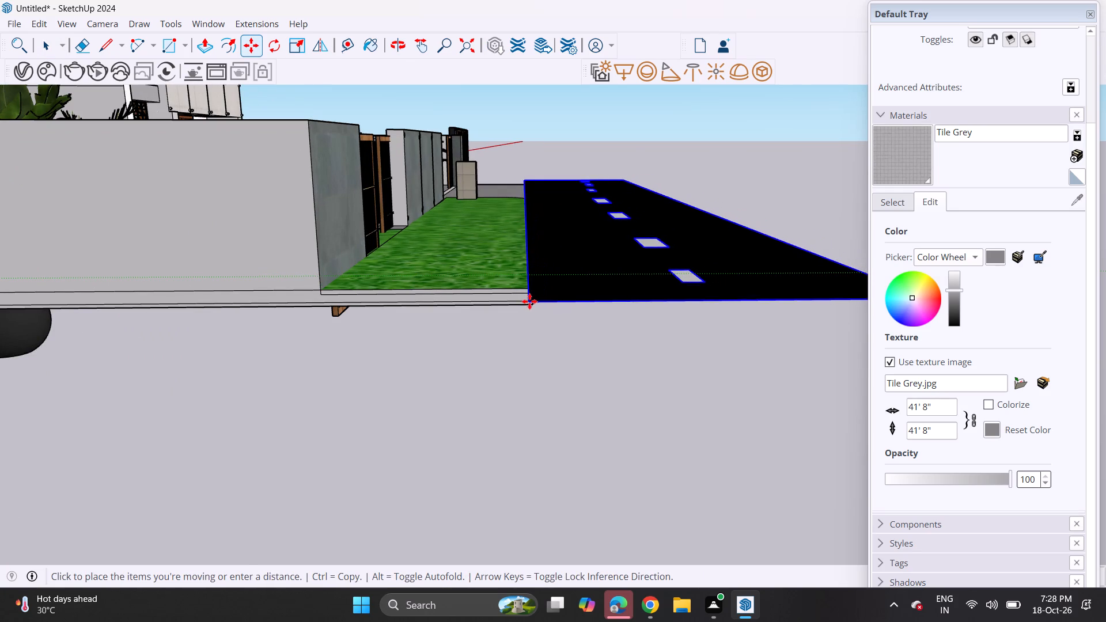
pyautogui.moveTo(540, 280); pyautogui.dragTo(527, 221, button='middle')
pyautogui.scroll(8, 517, 227)
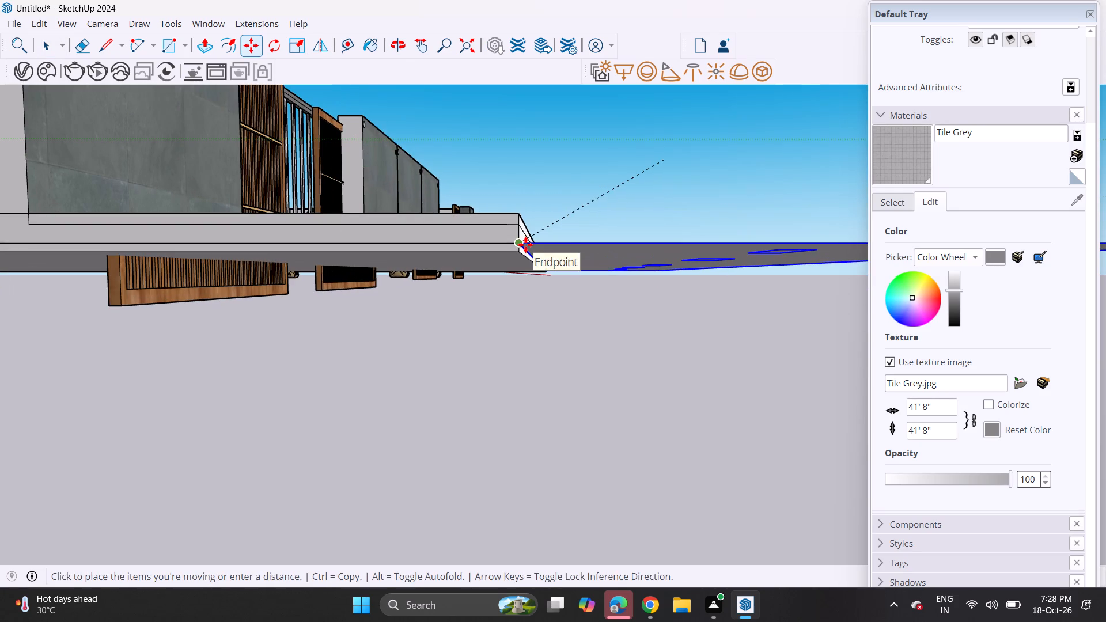
pyautogui.click(525, 245)
# Paint the white kerb strip between the lawn, driveway and road with the Tile Grey material.
pyautogui.moveTo(568, 226); pyautogui.dragTo(319, 354, button='middle')
pyautogui.moveTo(542, 203); pyautogui.dragTo(486, 254, button='middle')
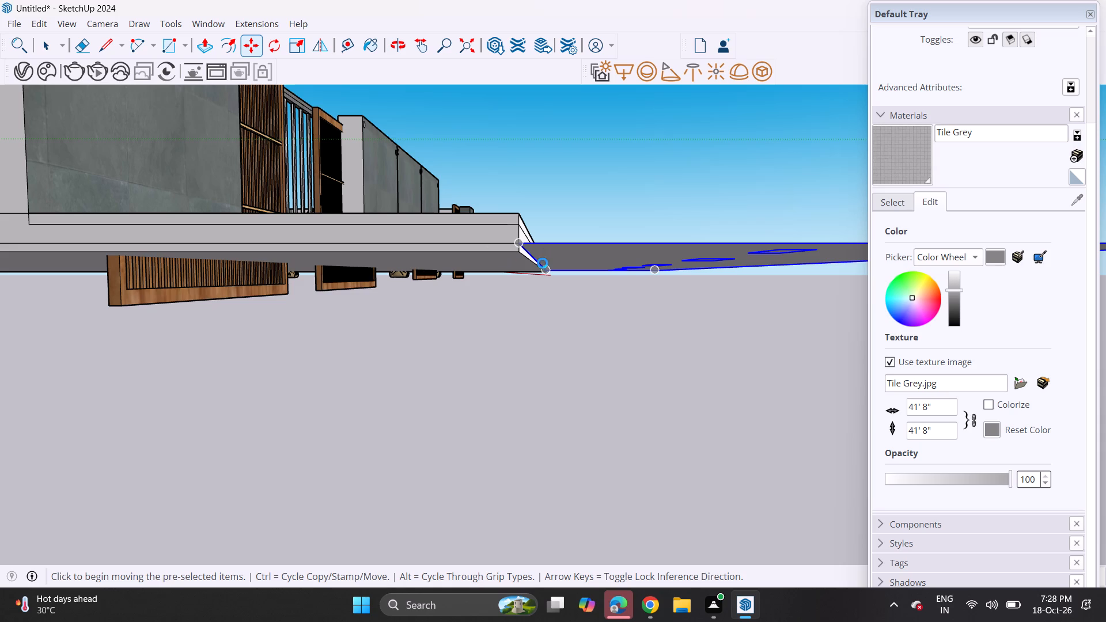
pyautogui.moveTo(677, 252); pyautogui.dragTo(301, 379, button='middle')
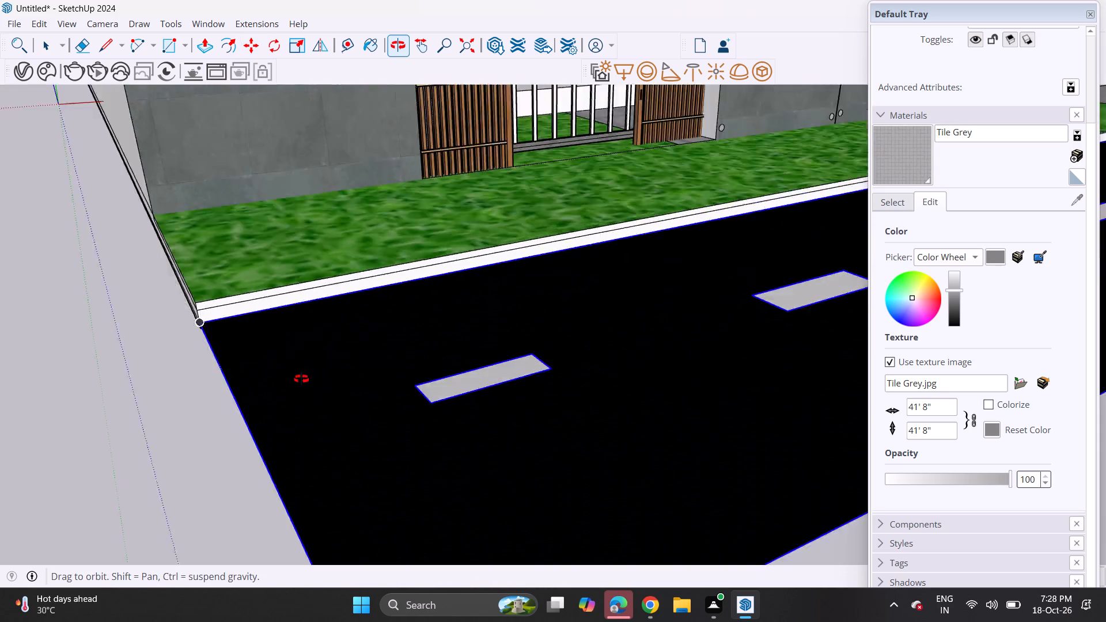
pyautogui.moveTo(301, 379); pyautogui.dragTo(122, 414, button='middle')
pyautogui.scroll(-14, 388, 291)
pyautogui.moveTo(529, 336); pyautogui.dragTo(531, 287, button='middle')
pyautogui.keyDown('shift'); pyautogui.moveTo(551, 286); pyautogui.dragTo(338, 341, button='middle'); pyautogui.keyUp('shift')
pyautogui.moveTo(403, 329); pyautogui.dragTo(455, 321, button='middle')
pyautogui.scroll(5, 660, 298)
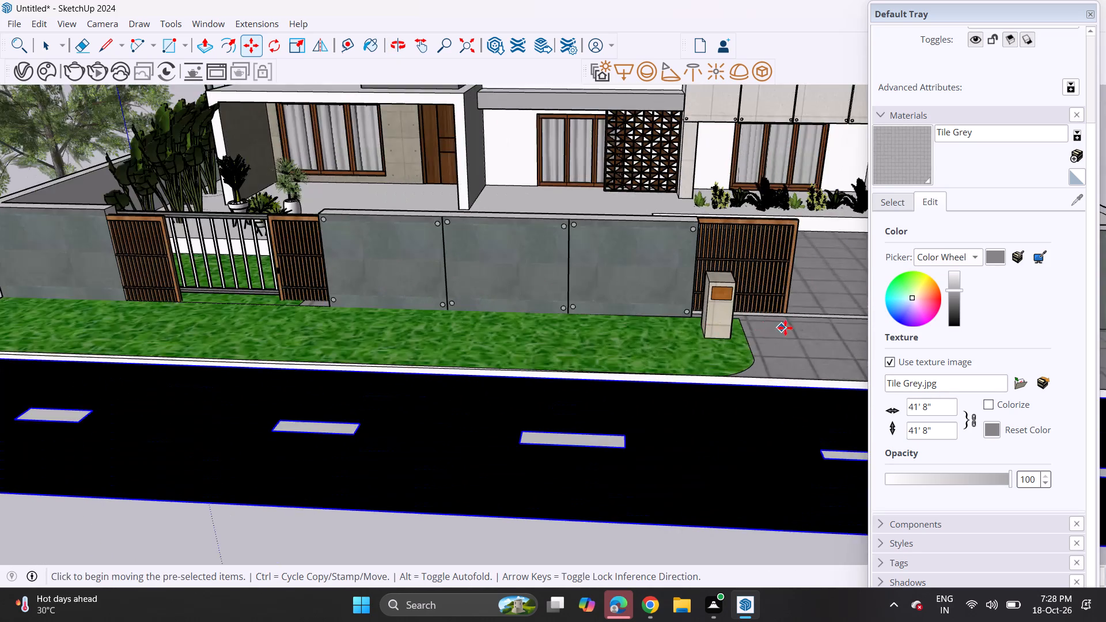
pyautogui.scroll(2, 785, 328)
pyautogui.keyDown('shift'); pyautogui.moveTo(642, 337); pyautogui.dragTo(543, 334, button='middle'); pyautogui.keyUp('shift')
pyautogui.click(910, 150)
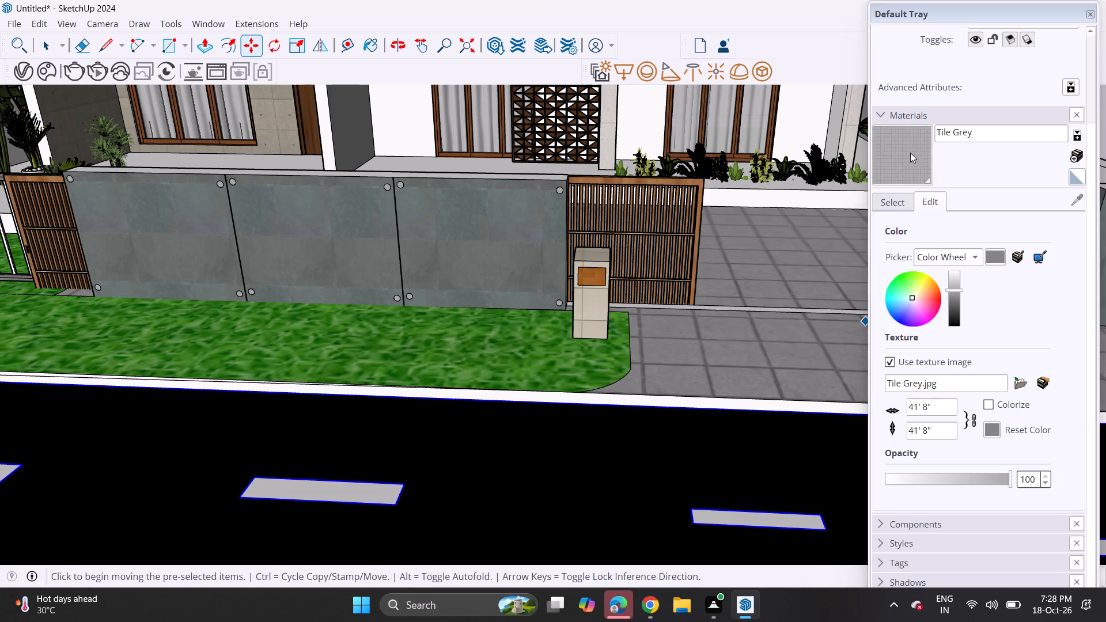
pyautogui.click(707, 405)
# Review the villa's front elevation together with the painted kerb and the road.
pyautogui.scroll(-2, 691, 415)
pyautogui.moveTo(626, 439); pyautogui.dragTo(639, 411, button='middle')
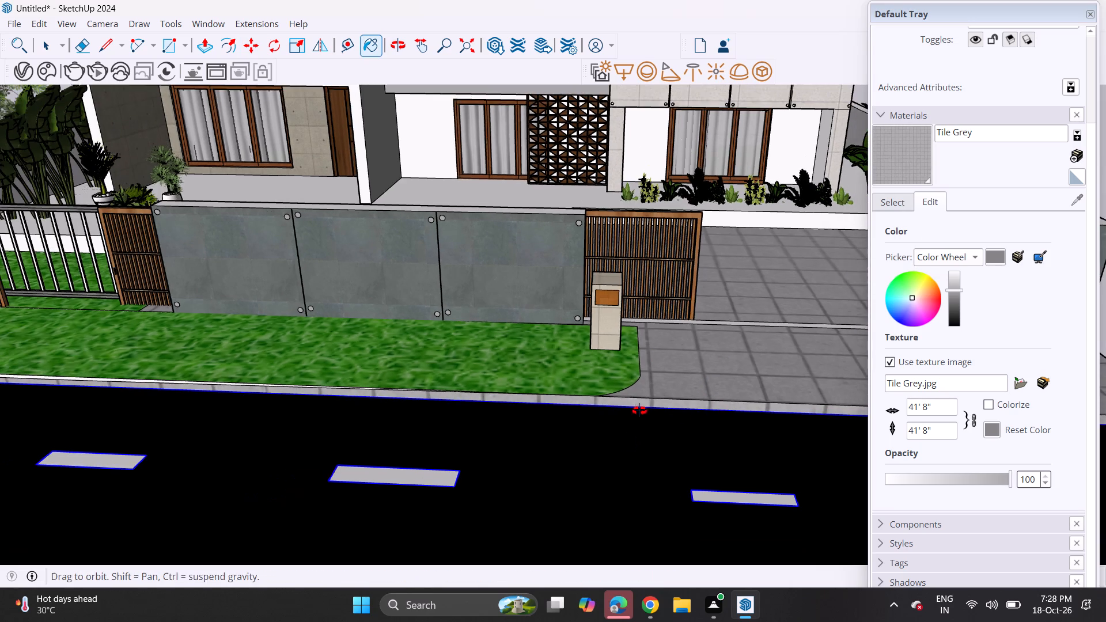
pyautogui.moveTo(639, 411); pyautogui.dragTo(642, 408, button='middle')
pyautogui.scroll(-6, 640, 395)
pyautogui.keyDown('shift'); pyautogui.moveTo(626, 415); pyautogui.dragTo(598, 517, button='middle'); pyautogui.keyUp('shift')
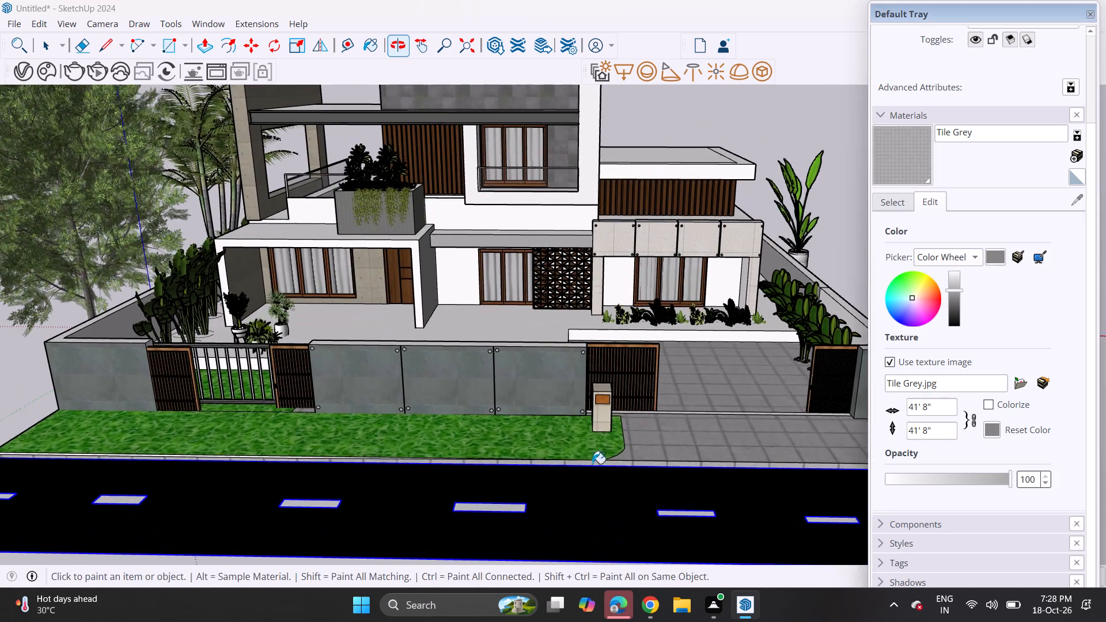
pyautogui.moveTo(592, 464); pyautogui.dragTo(594, 422, button='middle')
pyautogui.scroll(-3, 587, 386)
pyautogui.keyDown('shift'); pyautogui.moveTo(575, 424); pyautogui.dragTo(611, 479, button='middle'); pyautogui.keyUp('shift')
pyautogui.moveTo(607, 443); pyautogui.dragTo(613, 388, button='middle')
pyautogui.moveTo(618, 386); pyautogui.dragTo(609, 445, button='middle')
pyautogui.scroll(1, 617, 386)
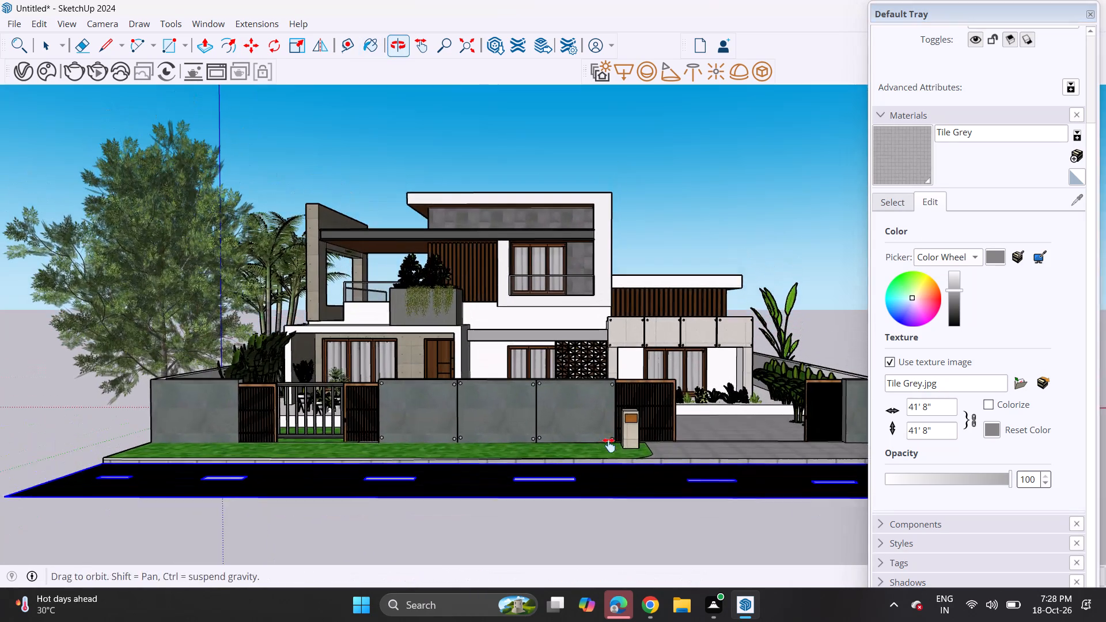
pyautogui.moveTo(609, 445); pyautogui.dragTo(610, 448, button='middle')
# Widen the road by scaling its outer long edge away from the compound, keeping the kerb-side edge in place.
pyautogui.click(296, 47)
pyautogui.moveTo(524, 494); pyautogui.dragTo(501, 367, button='middle')
pyautogui.moveTo(504, 378); pyautogui.dragTo(516, 540, button='middle')
pyautogui.moveTo(512, 536); pyautogui.dragTo(484, 206, button='middle')
pyautogui.moveTo(493, 181); pyautogui.dragTo(515, 291, button='middle')
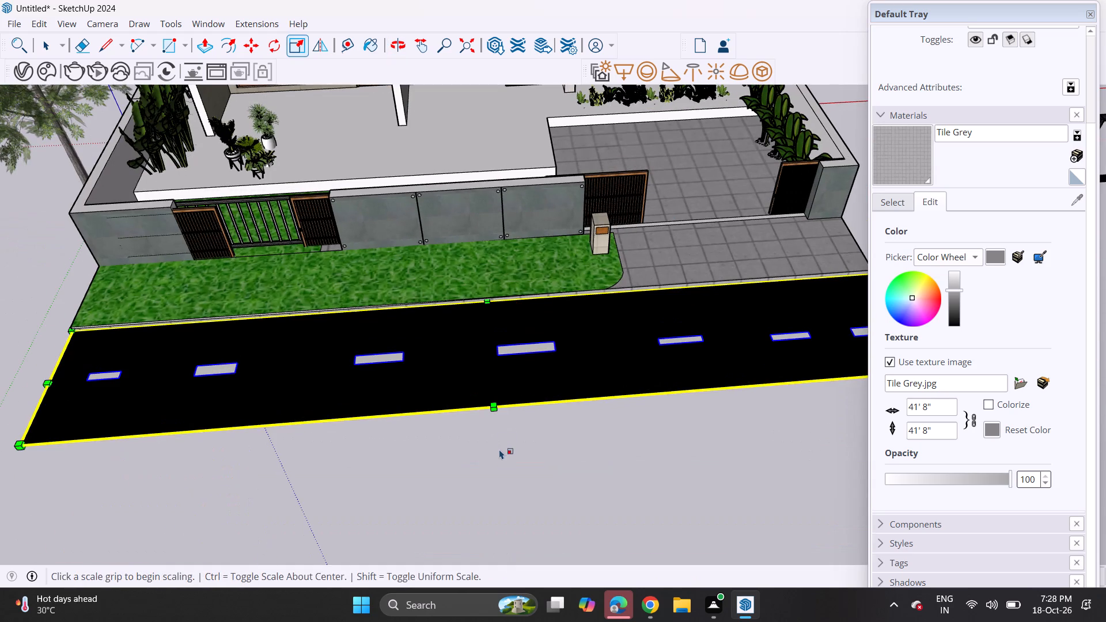
pyautogui.click(490, 401)
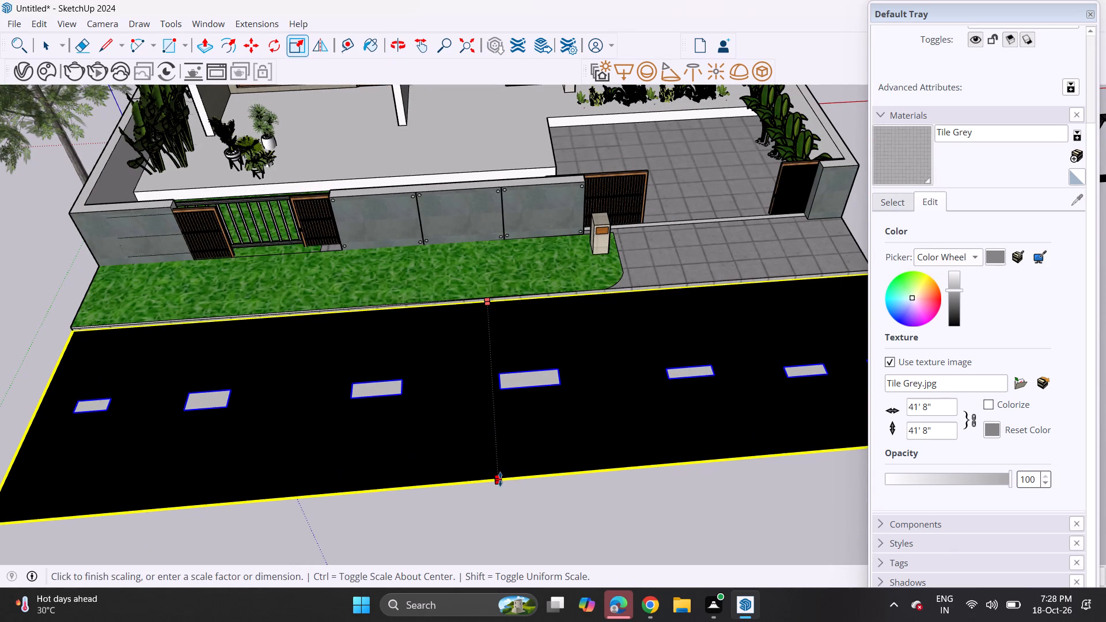
pyautogui.click(498, 464)
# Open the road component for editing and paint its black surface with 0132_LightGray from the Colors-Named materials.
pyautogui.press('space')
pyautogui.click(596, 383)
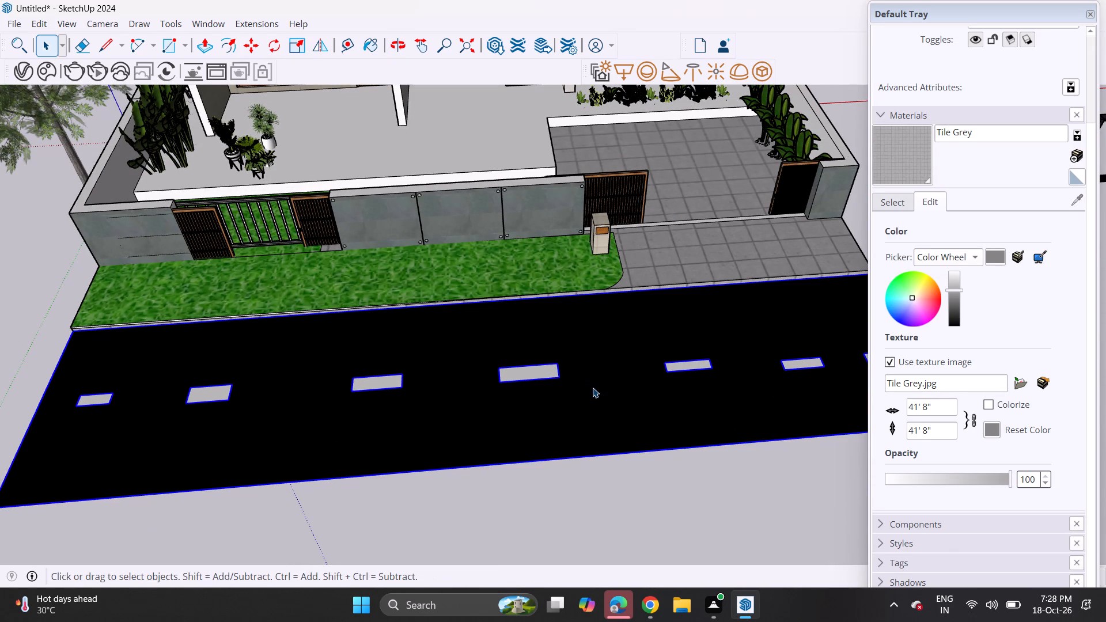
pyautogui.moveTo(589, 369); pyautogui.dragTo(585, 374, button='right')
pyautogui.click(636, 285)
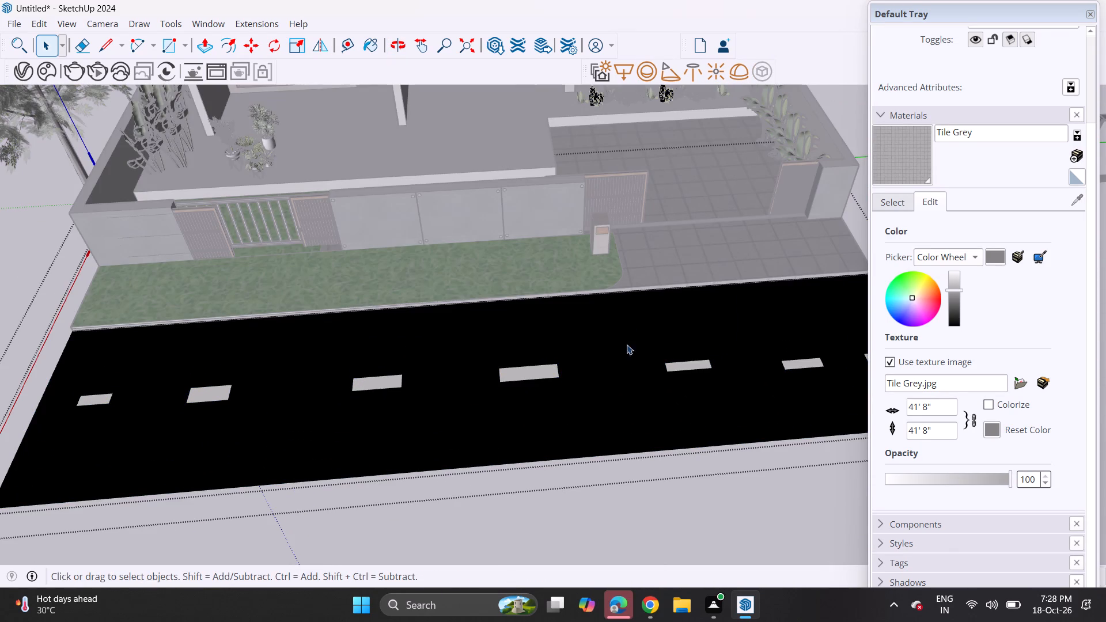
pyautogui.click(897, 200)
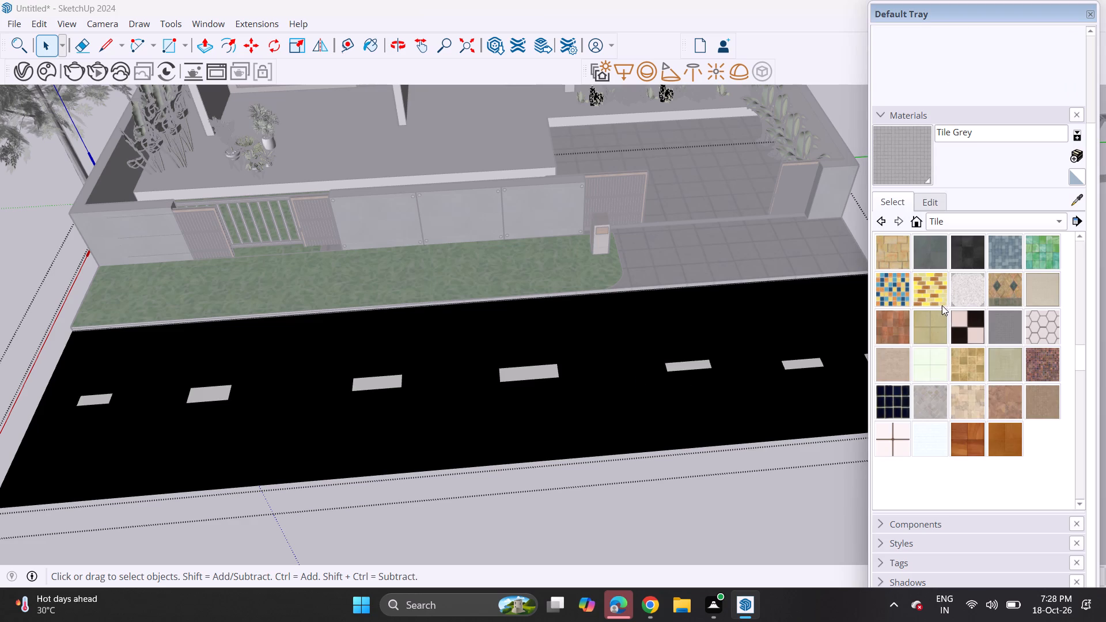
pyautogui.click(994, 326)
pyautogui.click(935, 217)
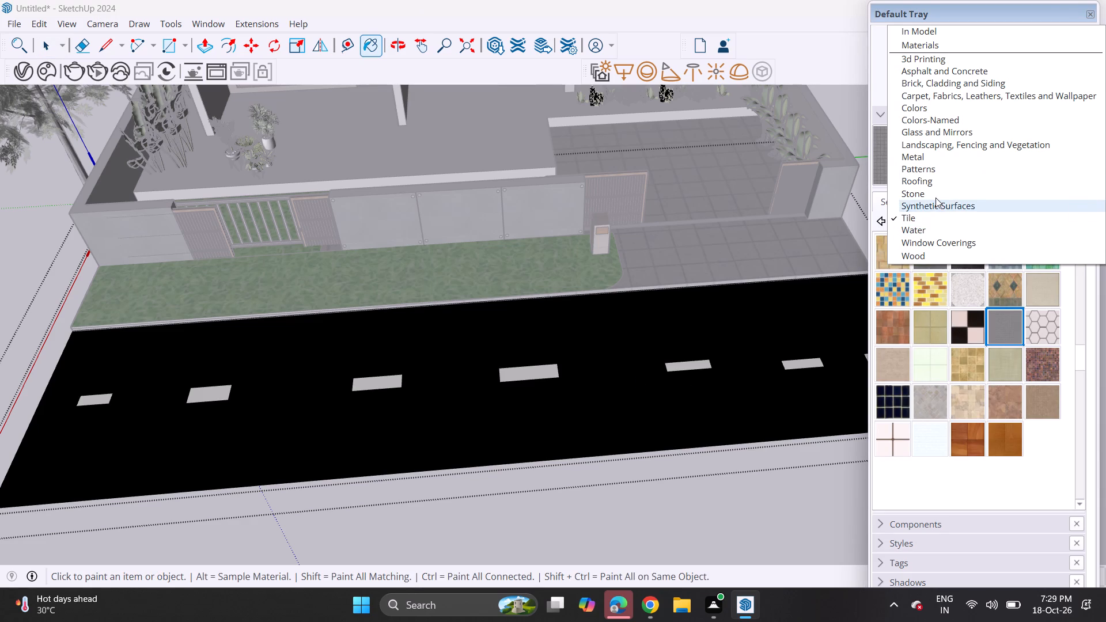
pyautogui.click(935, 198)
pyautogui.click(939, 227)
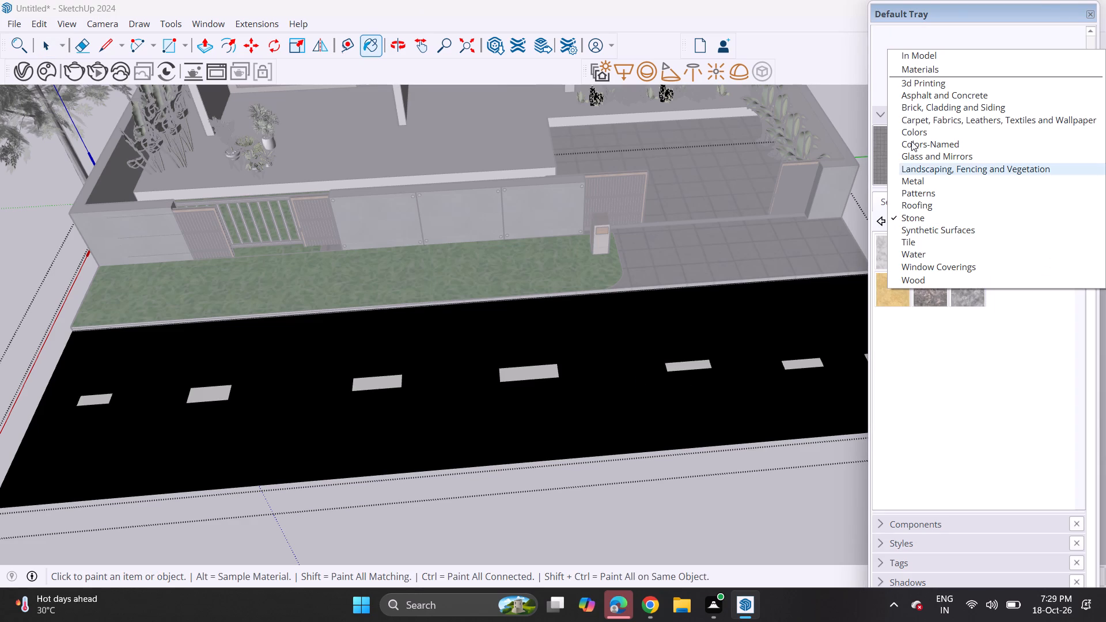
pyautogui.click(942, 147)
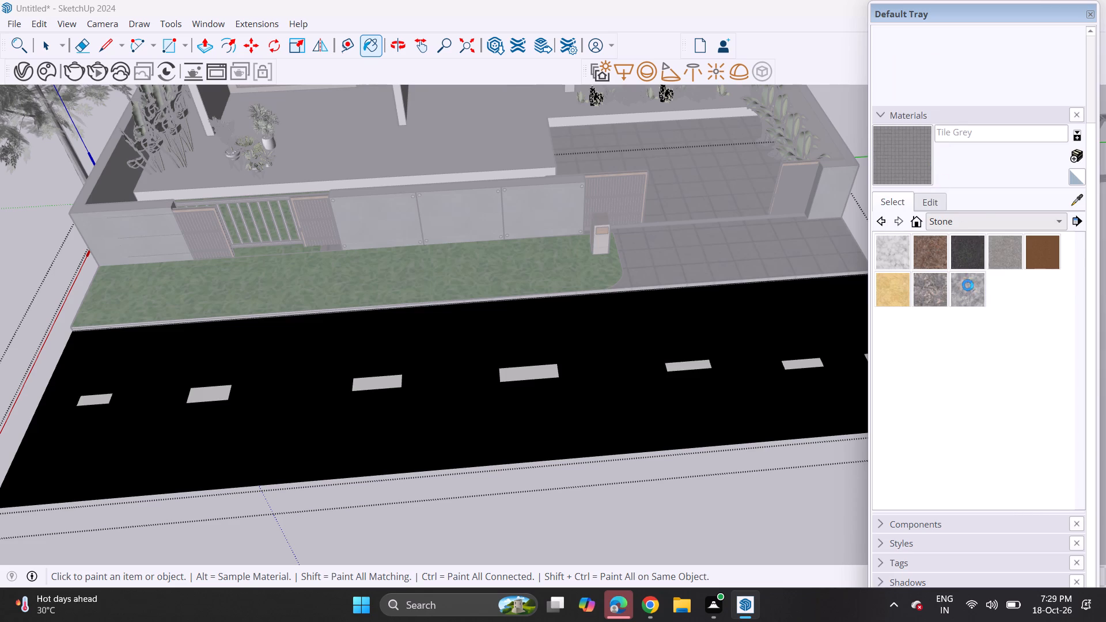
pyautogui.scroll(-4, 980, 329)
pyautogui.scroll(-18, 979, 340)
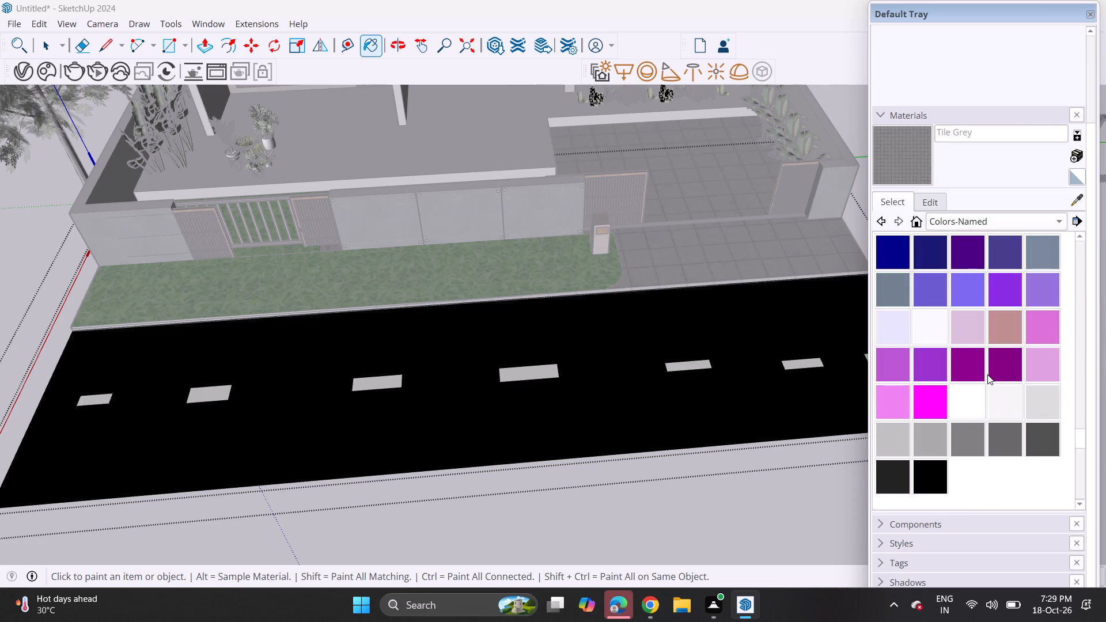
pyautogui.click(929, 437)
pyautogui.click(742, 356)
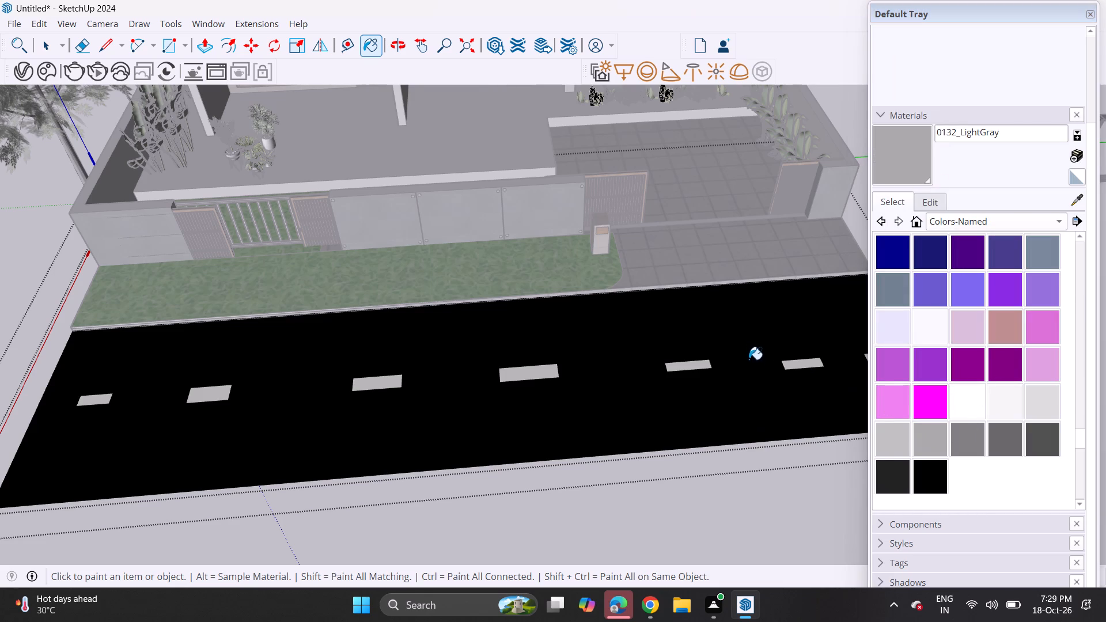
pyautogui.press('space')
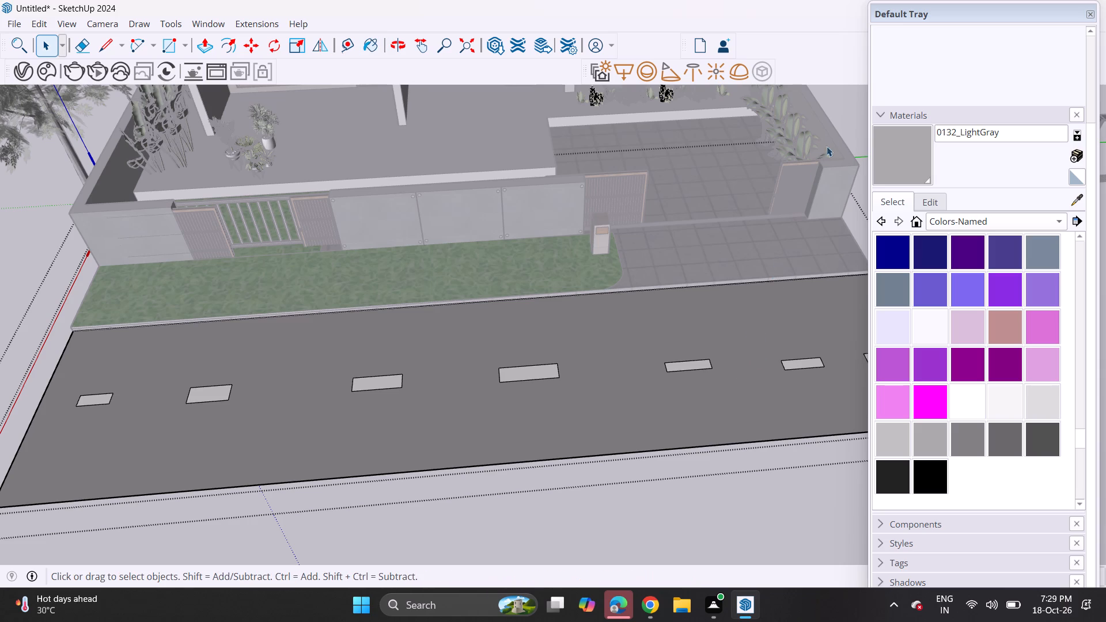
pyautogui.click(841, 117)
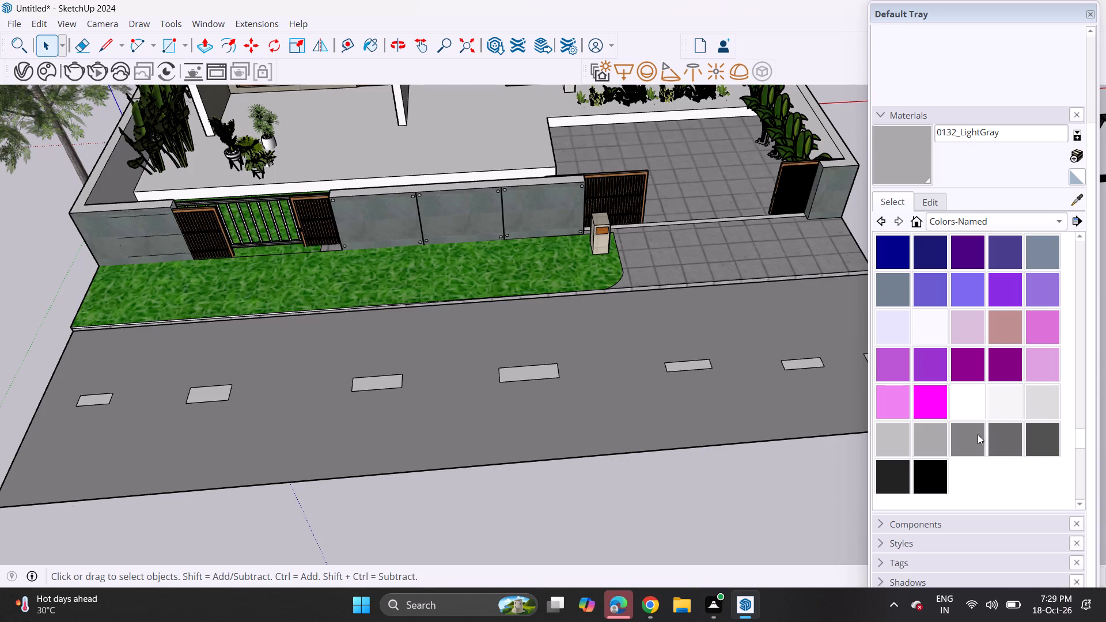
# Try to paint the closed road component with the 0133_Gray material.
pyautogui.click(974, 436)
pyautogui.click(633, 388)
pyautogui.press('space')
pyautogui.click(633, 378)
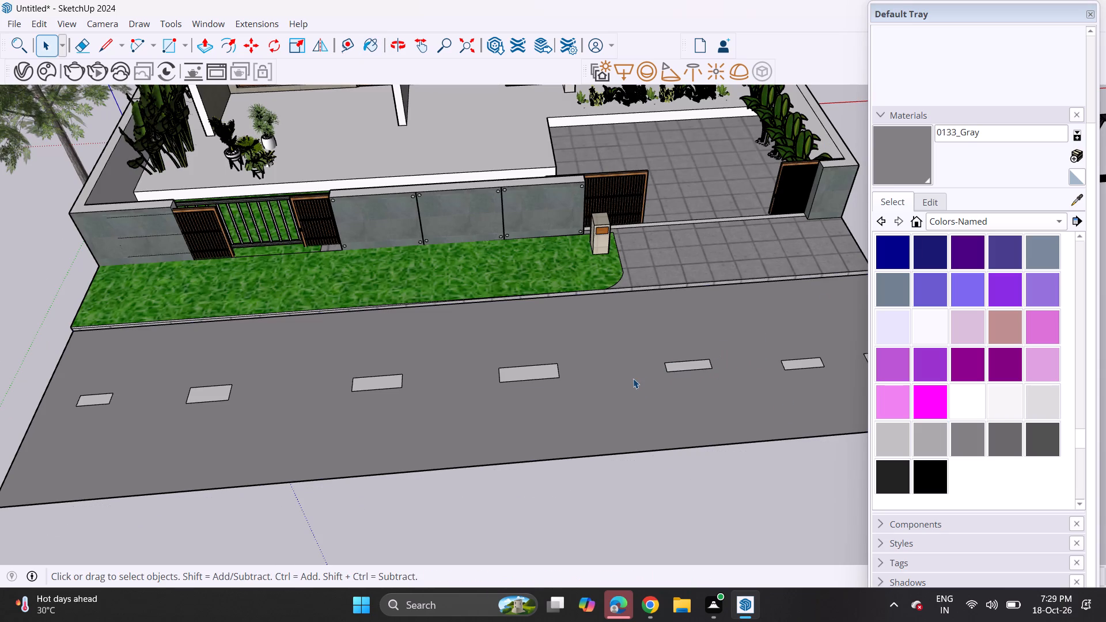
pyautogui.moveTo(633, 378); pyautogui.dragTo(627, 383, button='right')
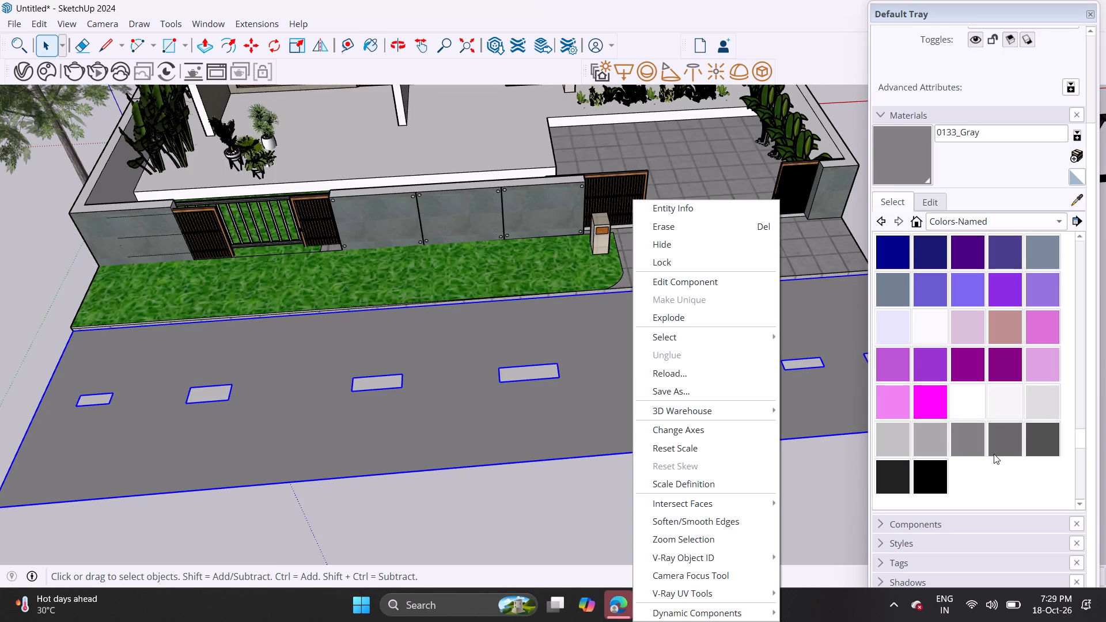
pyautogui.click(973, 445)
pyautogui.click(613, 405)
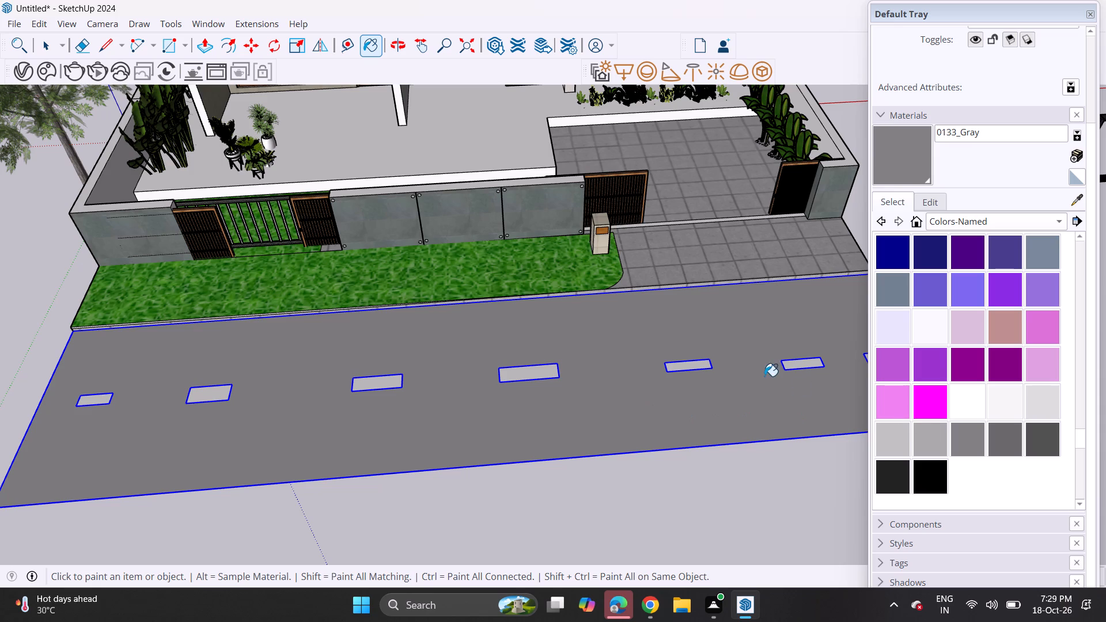
# Open the road component for editing, paint its surface with 0133_Gray, and leave the component.
pyautogui.press('space')
pyautogui.click(755, 386)
pyautogui.rightClick(753, 388)
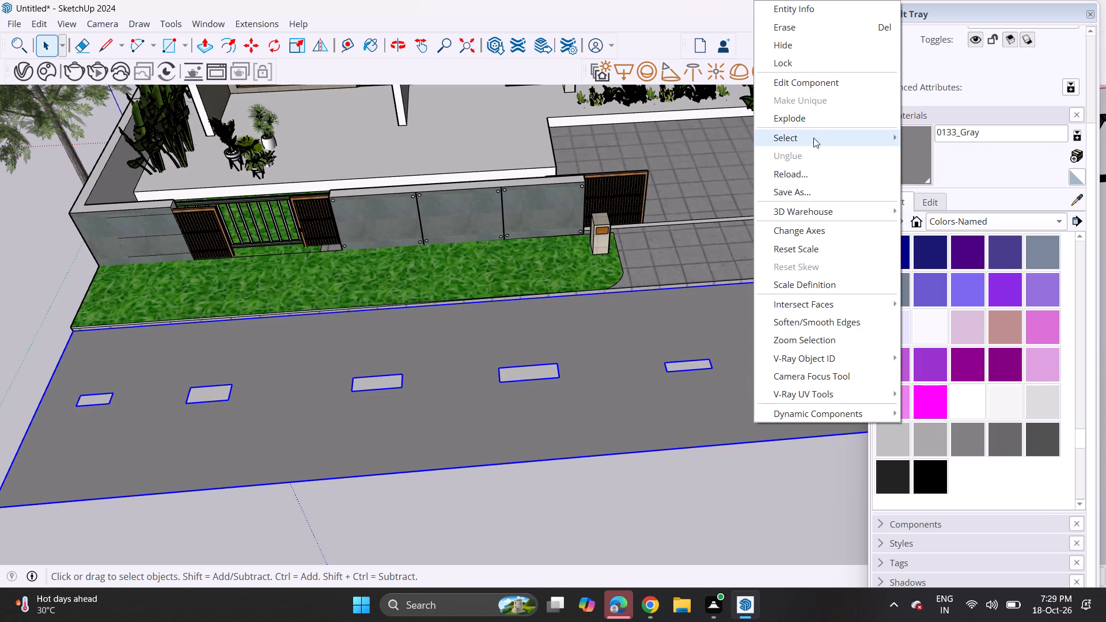
pyautogui.click(816, 75)
pyautogui.click(971, 438)
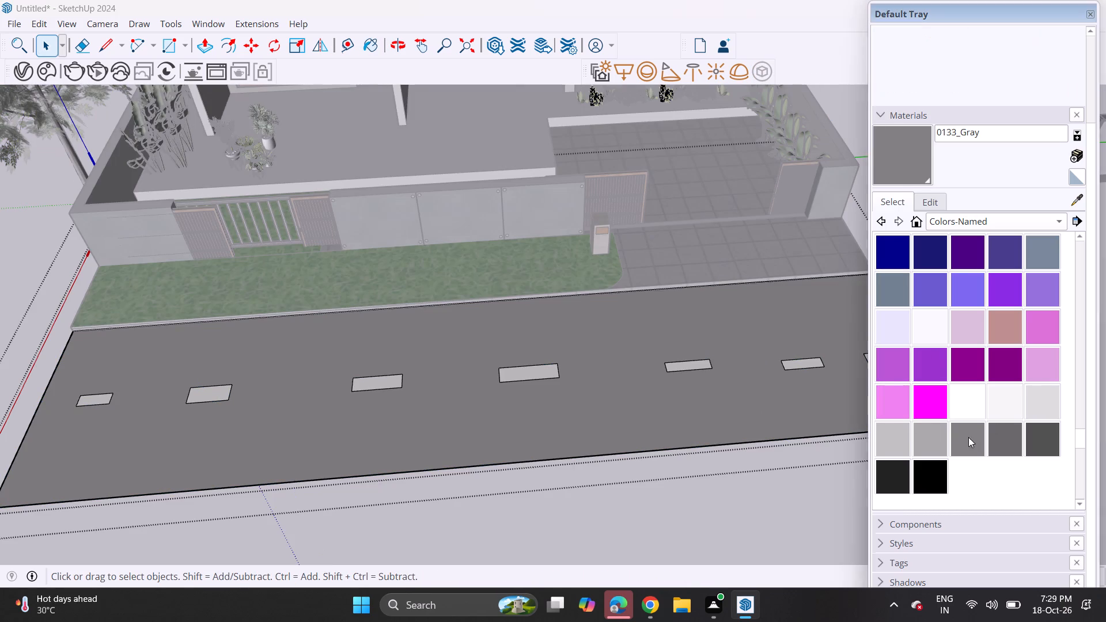
pyautogui.click(751, 372)
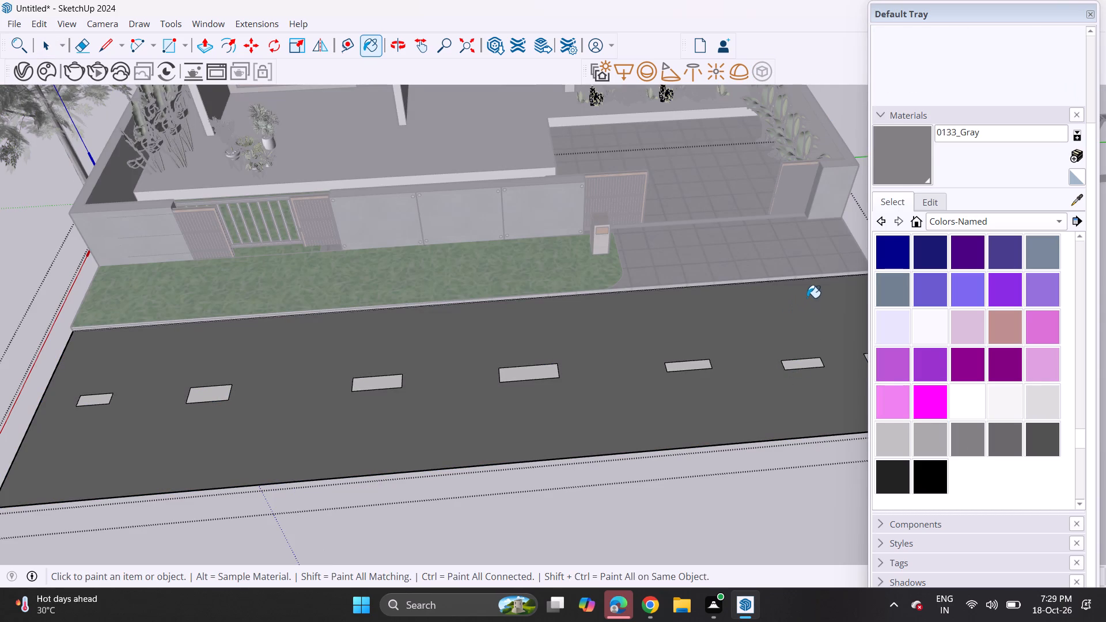
pyautogui.press('space')
pyautogui.click(850, 135)
# Review the villa's front facade, boundary wall and lawn together with the repainted road.
pyautogui.moveTo(796, 296); pyautogui.dragTo(741, 158, button='middle')
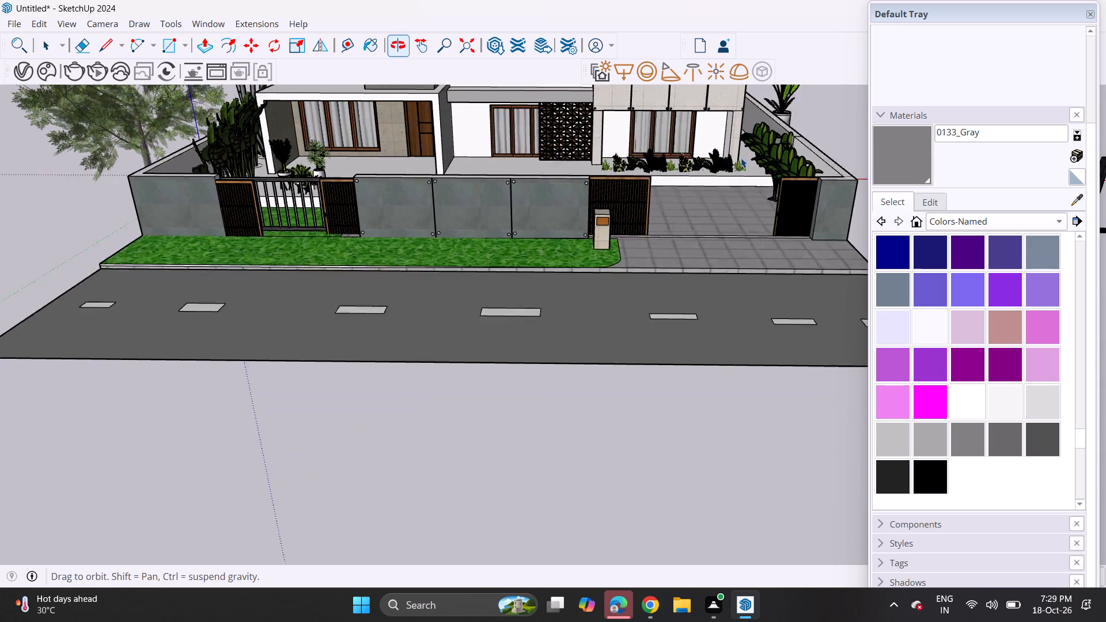
pyautogui.moveTo(741, 158); pyautogui.dragTo(744, 161, button='middle')
pyautogui.moveTo(707, 191); pyautogui.dragTo(694, 358, button='middle')
pyautogui.moveTo(686, 376); pyautogui.dragTo(700, 358, button='middle')
pyautogui.scroll(1, 692, 366)
pyautogui.moveTo(700, 361); pyautogui.dragTo(723, 347, button='middle')
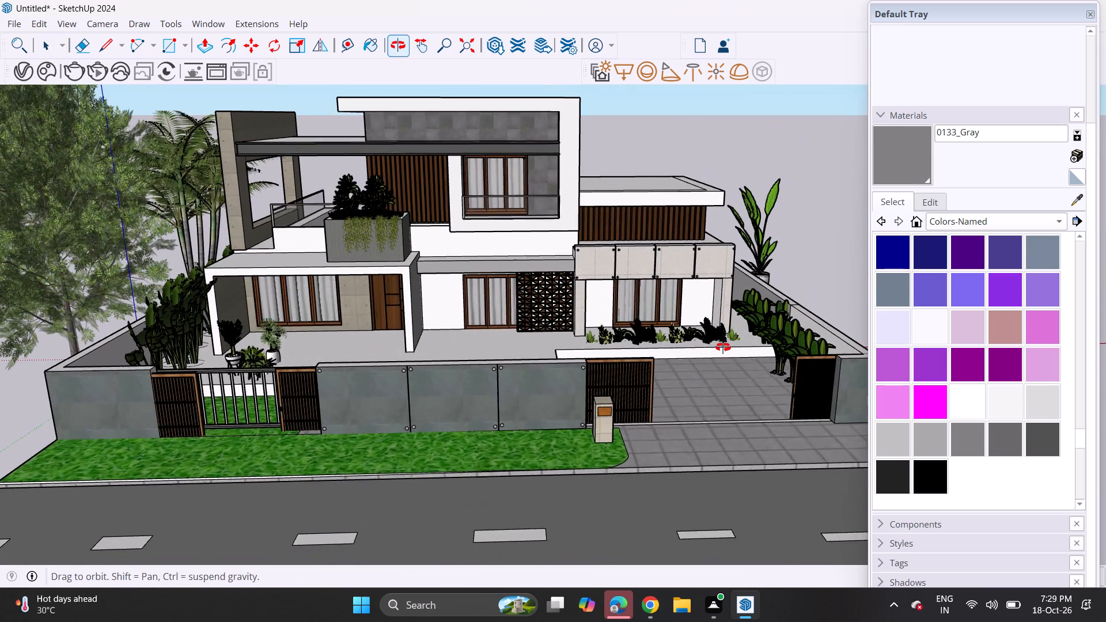
pyautogui.moveTo(723, 347); pyautogui.dragTo(723, 335, button='middle')
pyautogui.scroll(-1, 704, 331)
pyautogui.moveTo(685, 363); pyautogui.dragTo(703, 370, button='middle')
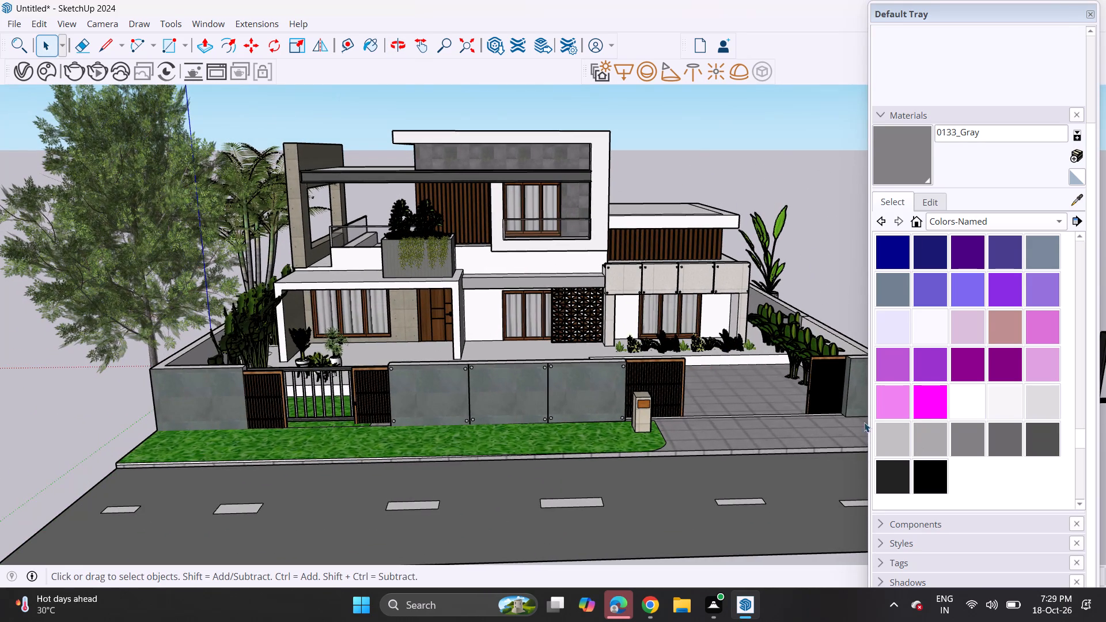
# Edit the 0133_Gray material to a darker grey so the road surface reads as dark asphalt.
pyautogui.moveTo(928, 185); pyautogui.dragTo(933, 195)
pyautogui.click(933, 195)
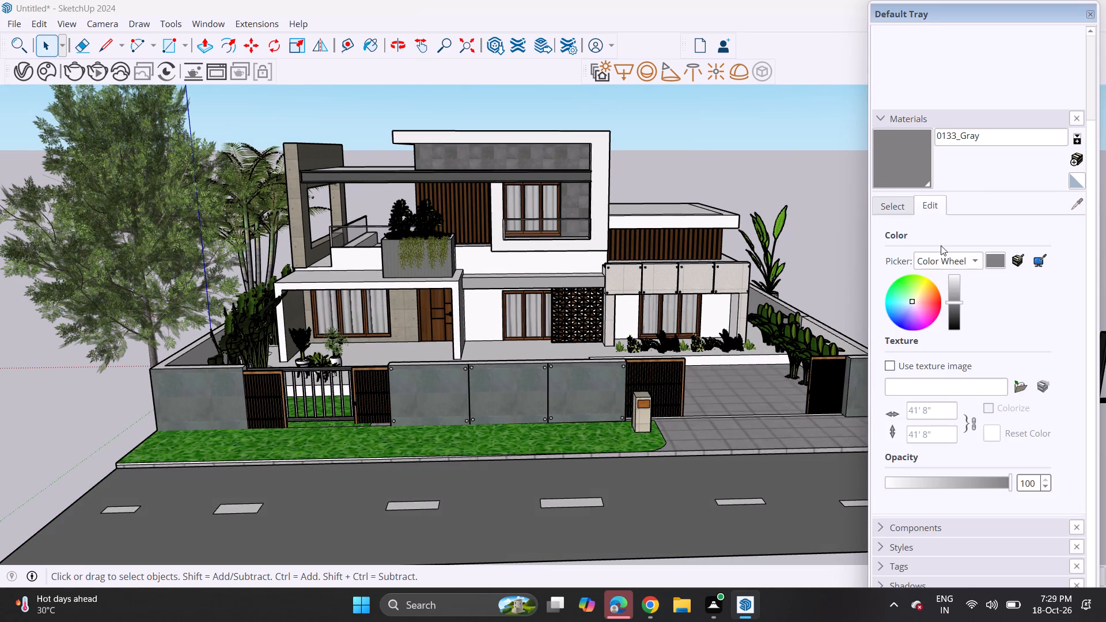
pyautogui.click(958, 304)
pyautogui.click(956, 310)
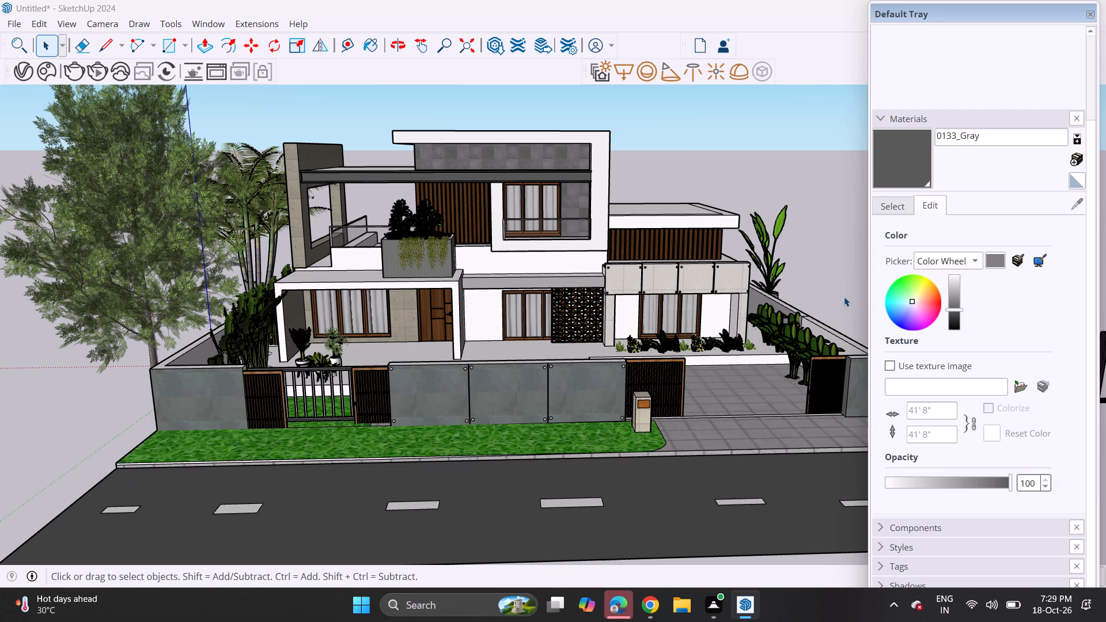
pyautogui.press('space')
pyautogui.click(837, 295)
# Start a model import and look through the Downloads folder's thumbnails for a car to add to the villa scene.
pyautogui.moveTo(716, 397); pyautogui.dragTo(643, 433, button='middle')
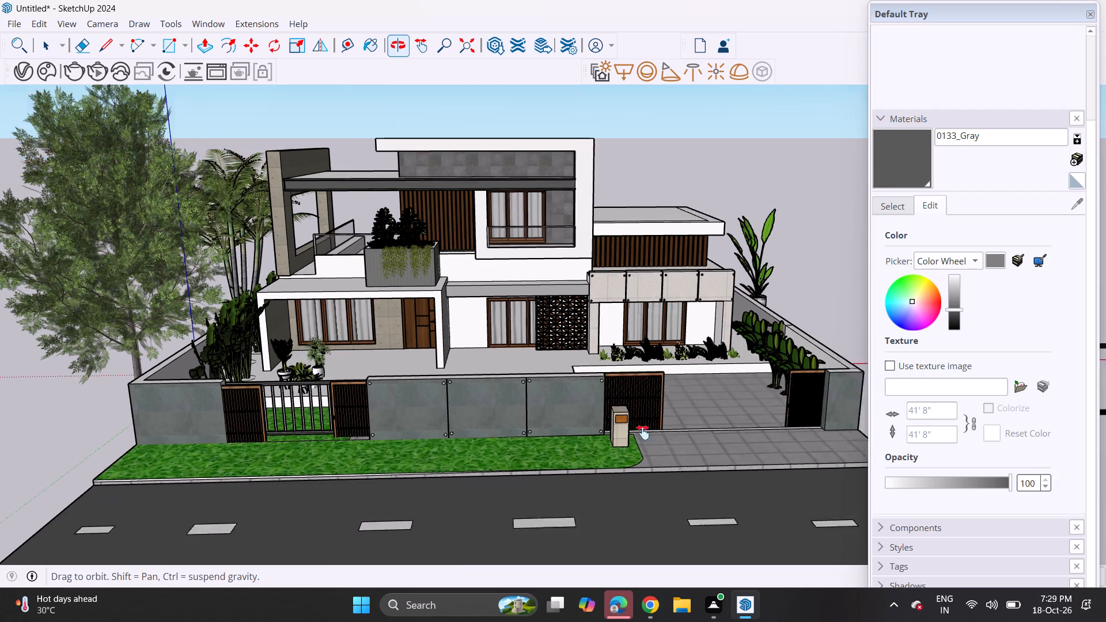
pyautogui.moveTo(643, 433); pyautogui.dragTo(637, 437, button='middle')
pyautogui.scroll(-2, 624, 433)
pyautogui.moveTo(623, 407); pyautogui.dragTo(627, 368, button='middle')
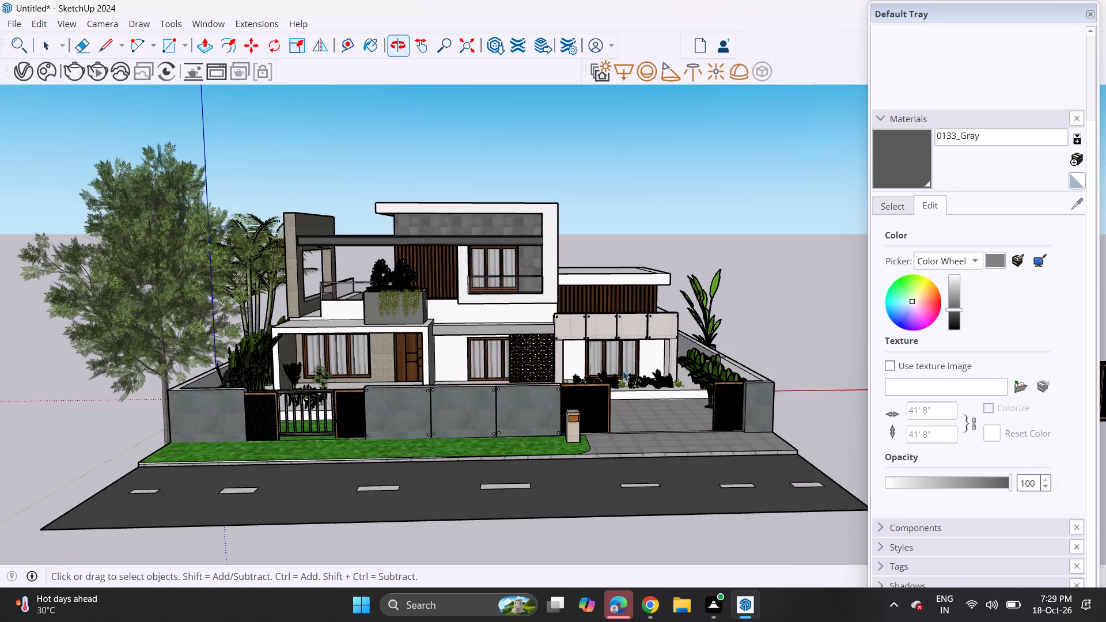
pyautogui.scroll(2, 613, 374)
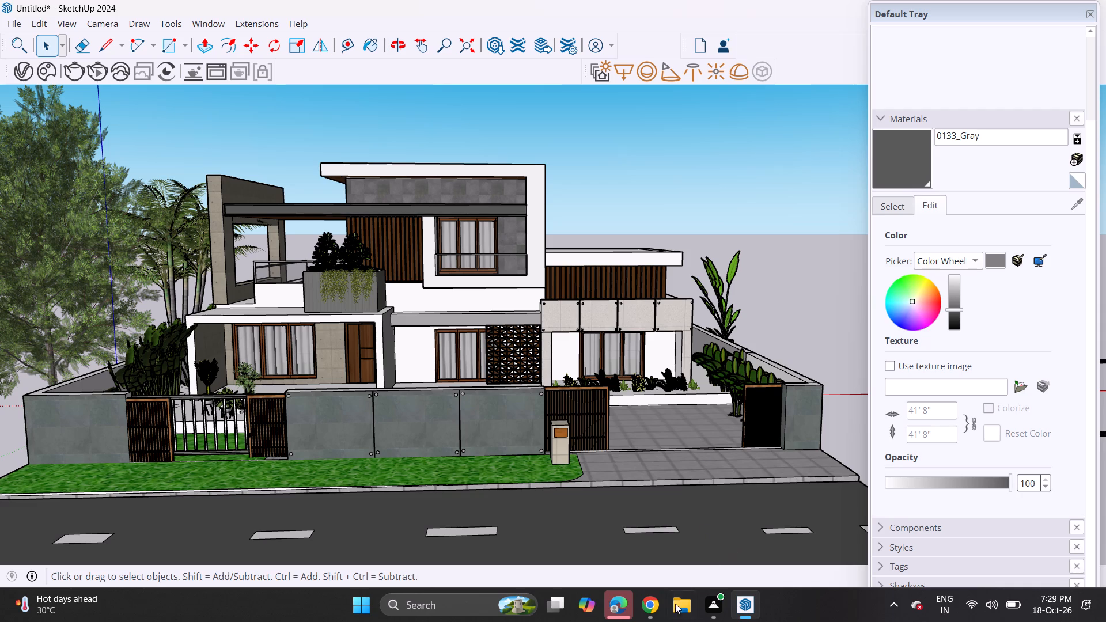
pyautogui.click(14, 29)
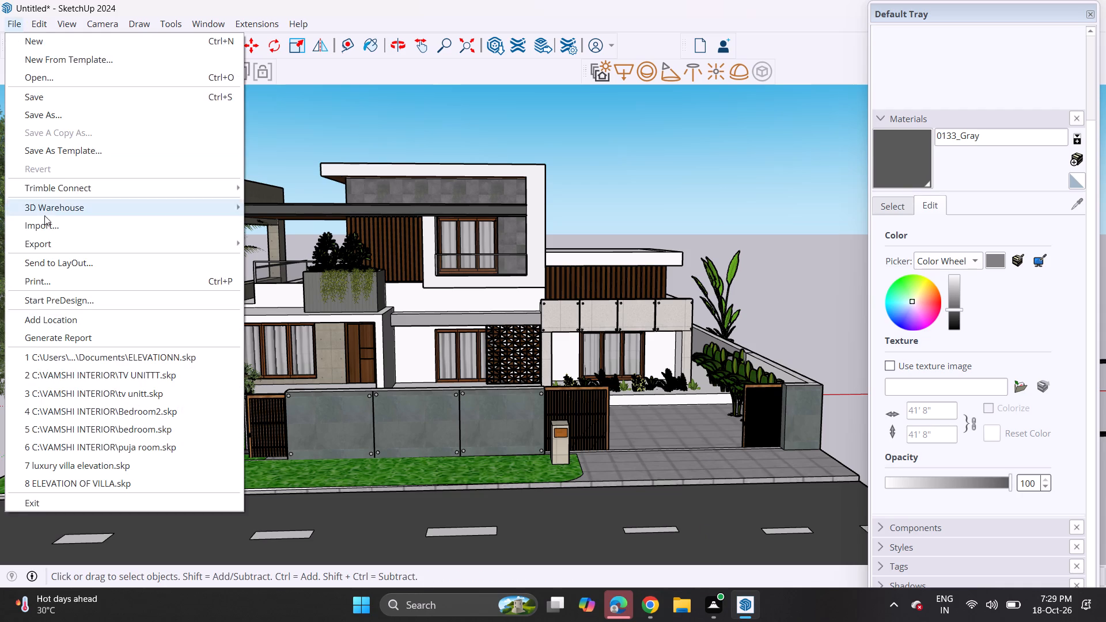
pyautogui.click(44, 219)
pyautogui.scroll(-5, 295, 216)
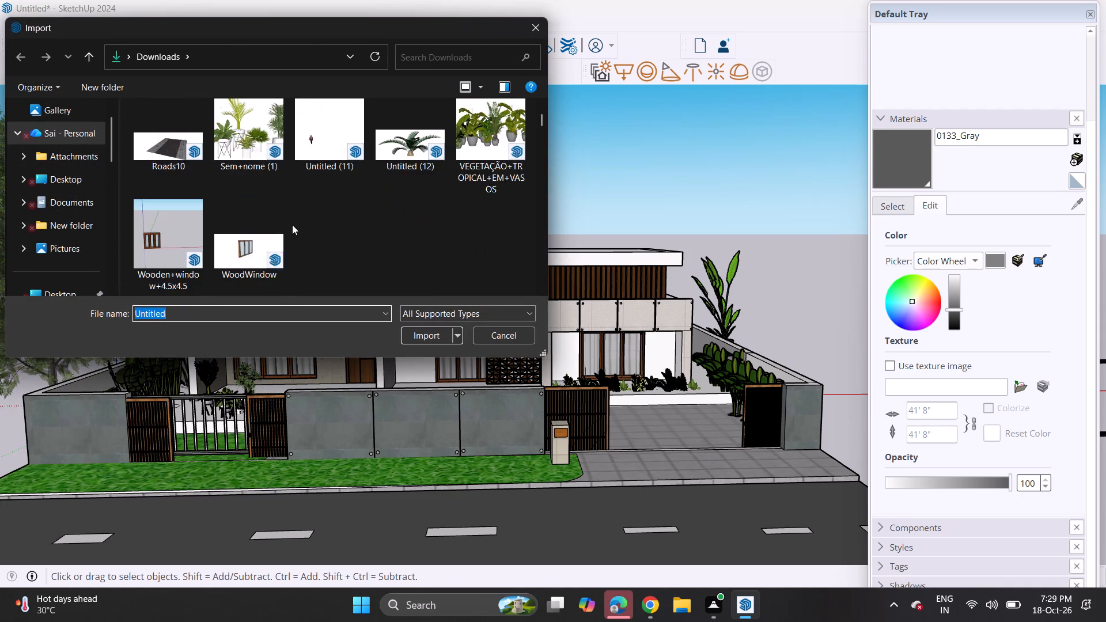
pyautogui.scroll(-18, 292, 236)
pyautogui.scroll(3, 342, 209)
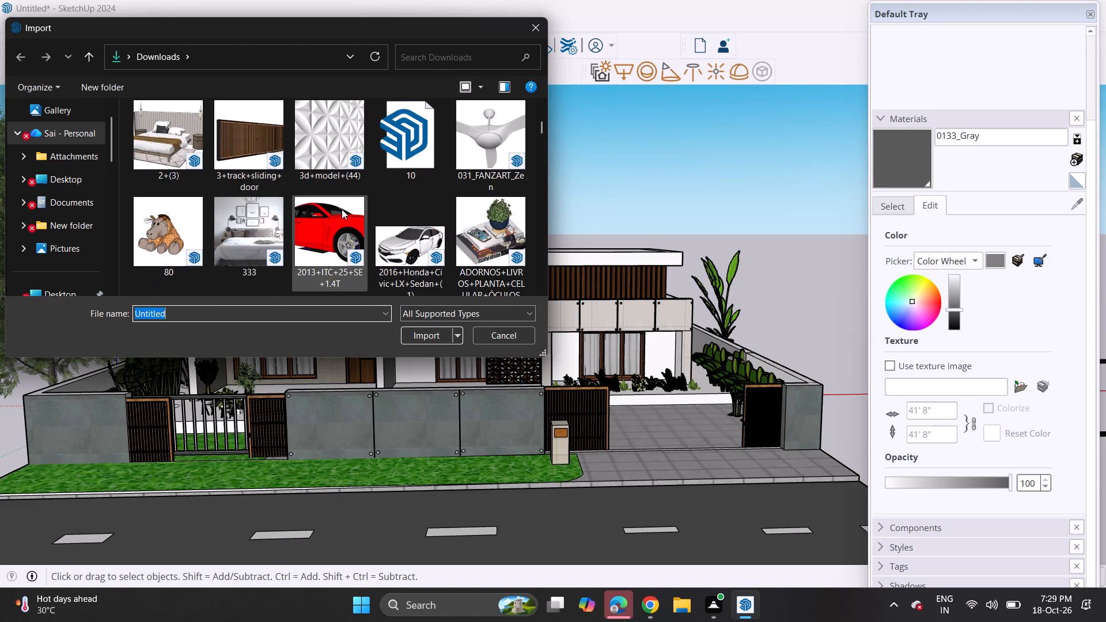
pyautogui.scroll(-3, 339, 210)
pyautogui.scroll(3, 345, 208)
pyautogui.scroll(-6, 334, 213)
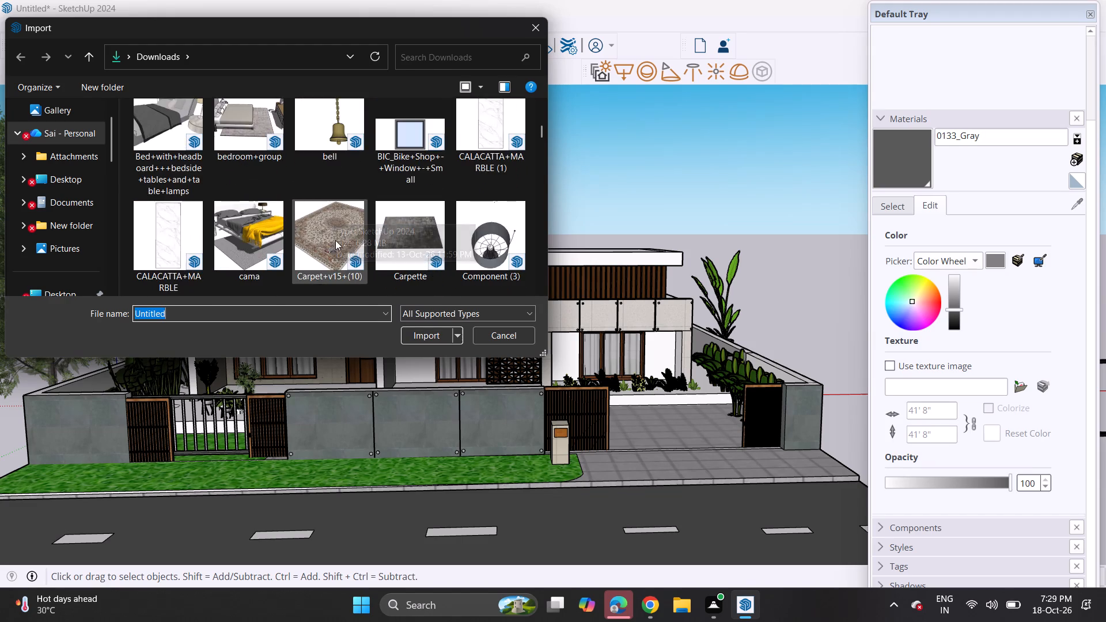
pyautogui.scroll(-7, 334, 249)
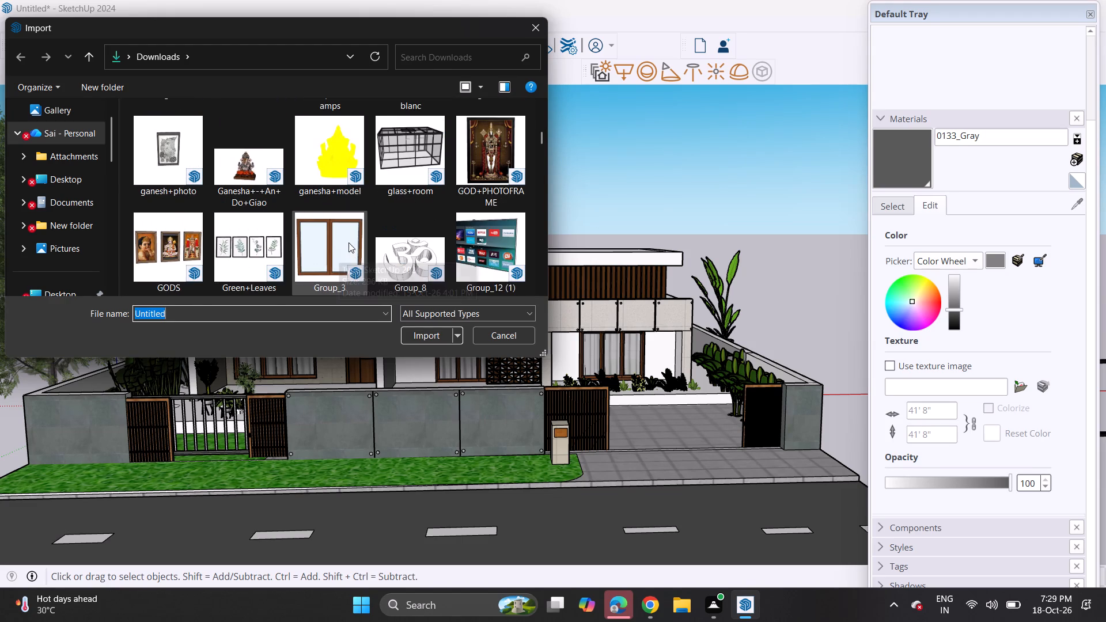
pyautogui.scroll(-7, 350, 240)
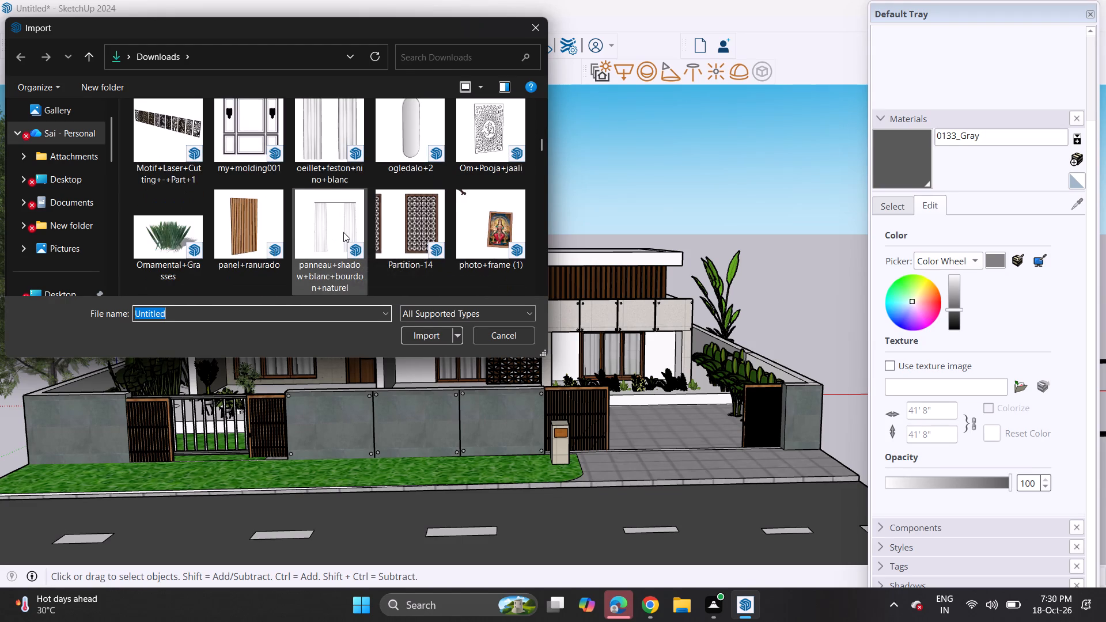
pyautogui.scroll(-10, 343, 232)
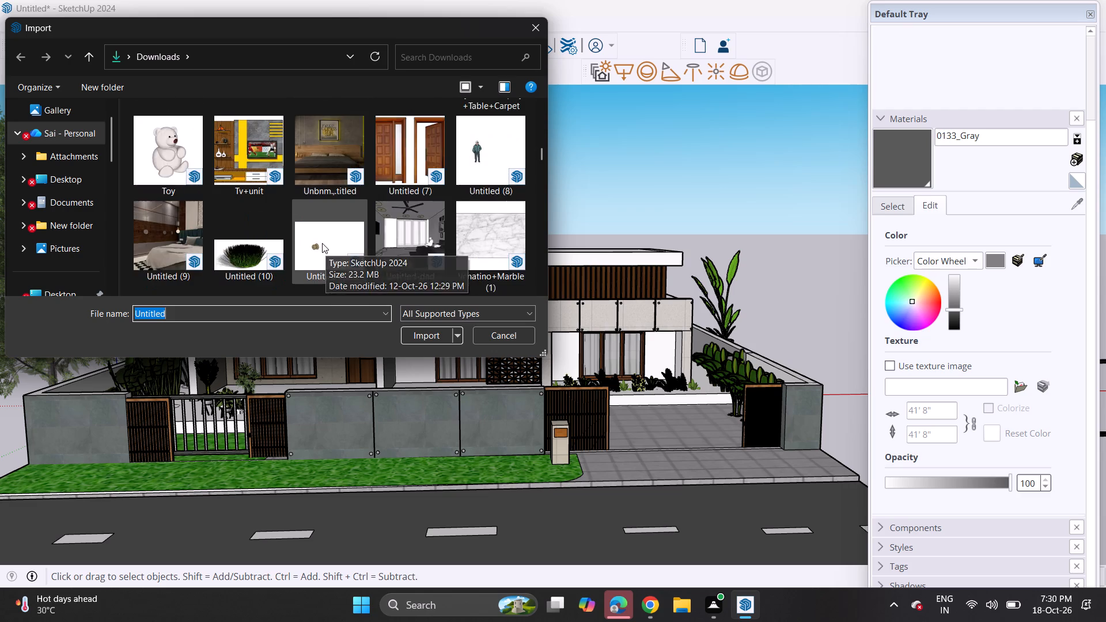
pyautogui.scroll(-6, 327, 245)
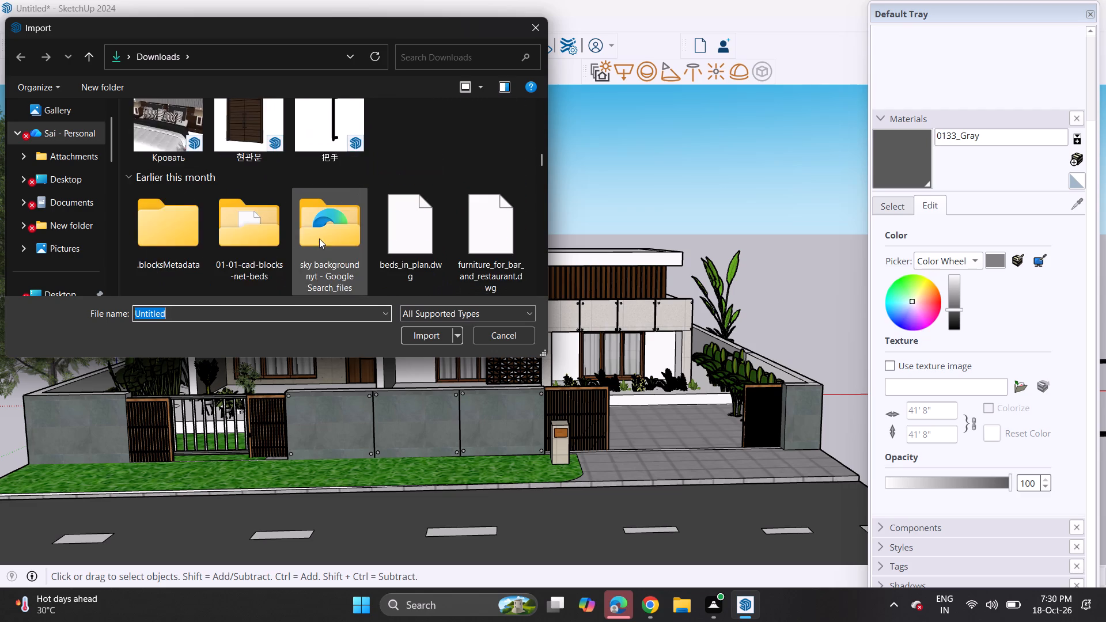
pyautogui.scroll(-2, 319, 238)
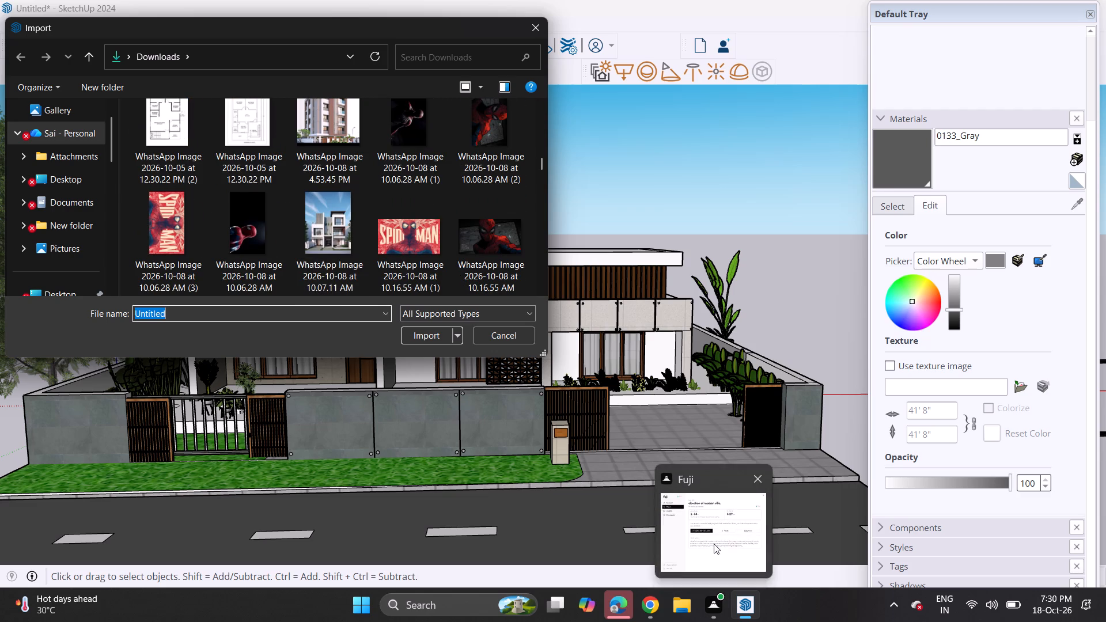
pyautogui.scroll(-7, 443, 277)
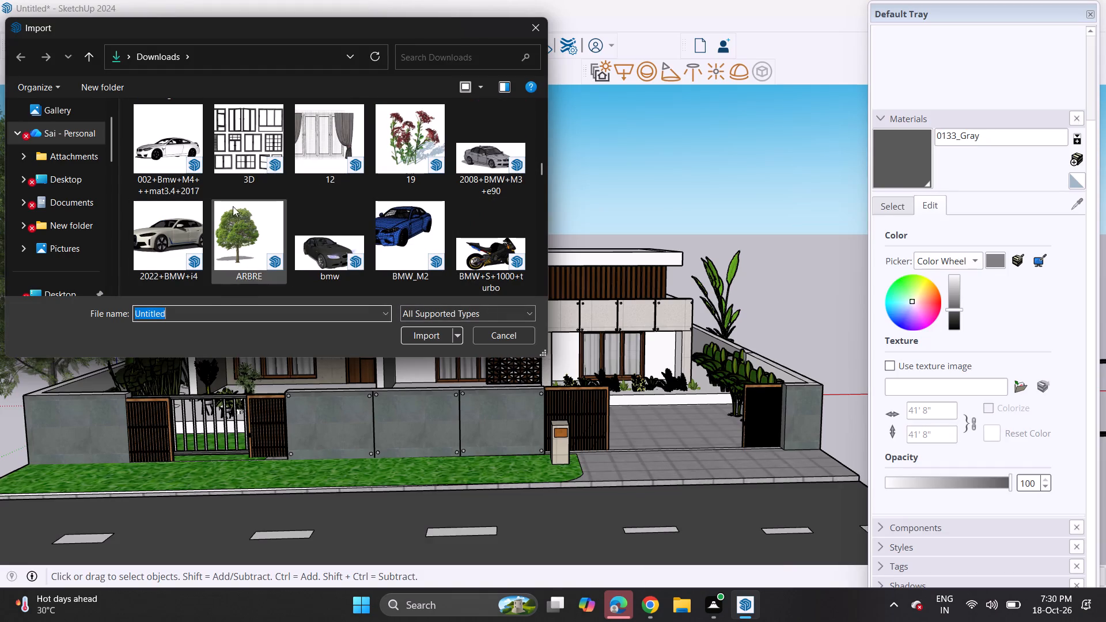
pyautogui.scroll(-3, 184, 242)
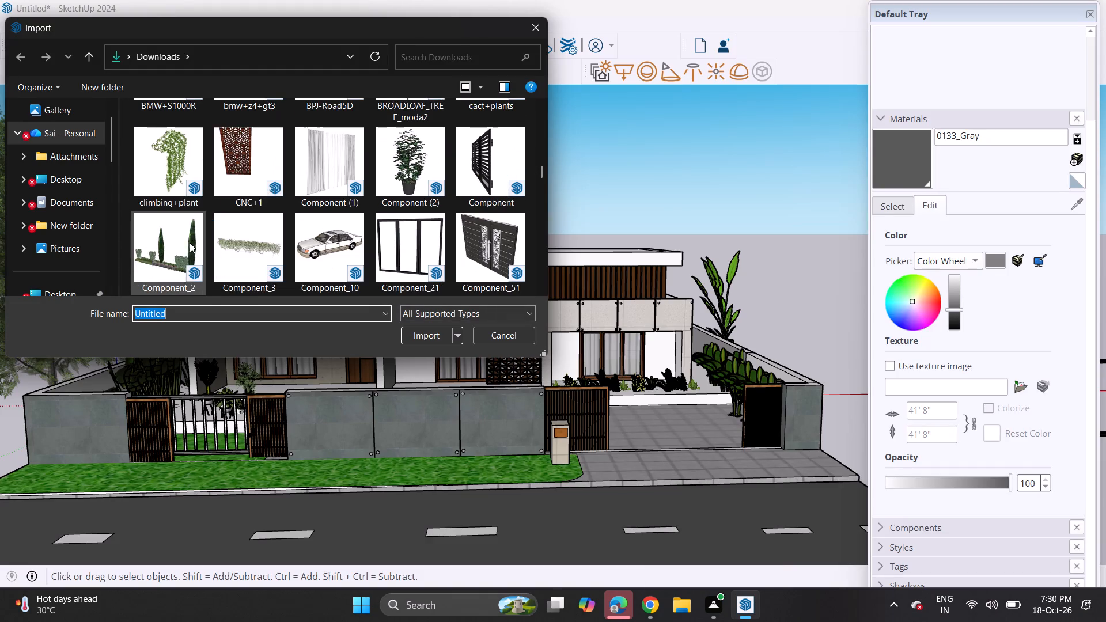
pyautogui.scroll(-6, 192, 242)
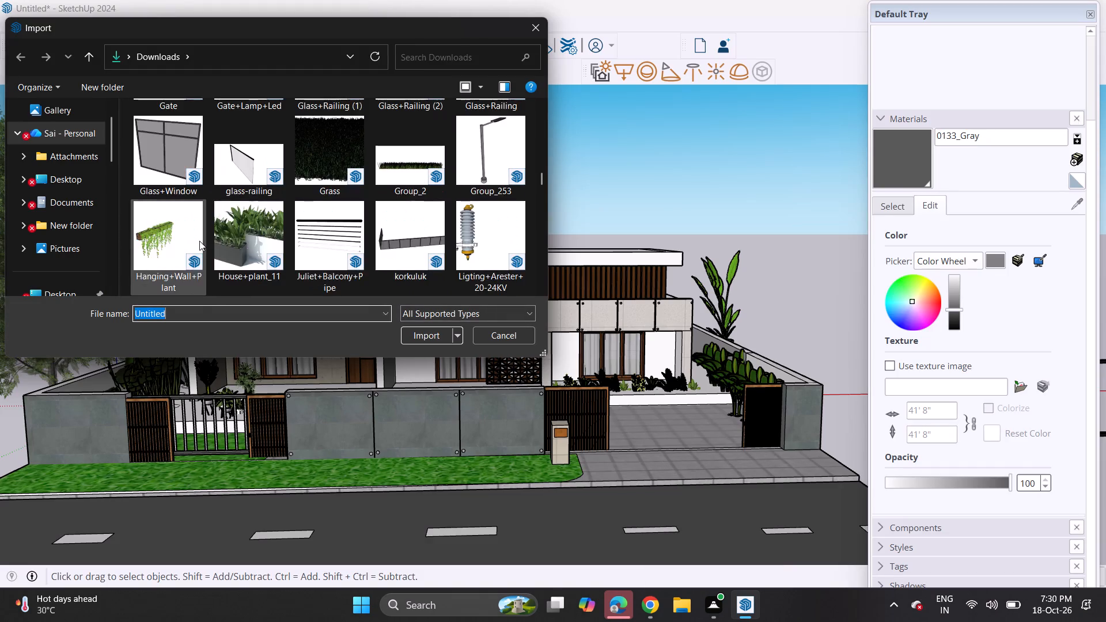
pyautogui.scroll(-3, 200, 240)
pyautogui.scroll(-2, 278, 214)
pyautogui.scroll(2, 285, 223)
pyautogui.scroll(-1, 285, 223)
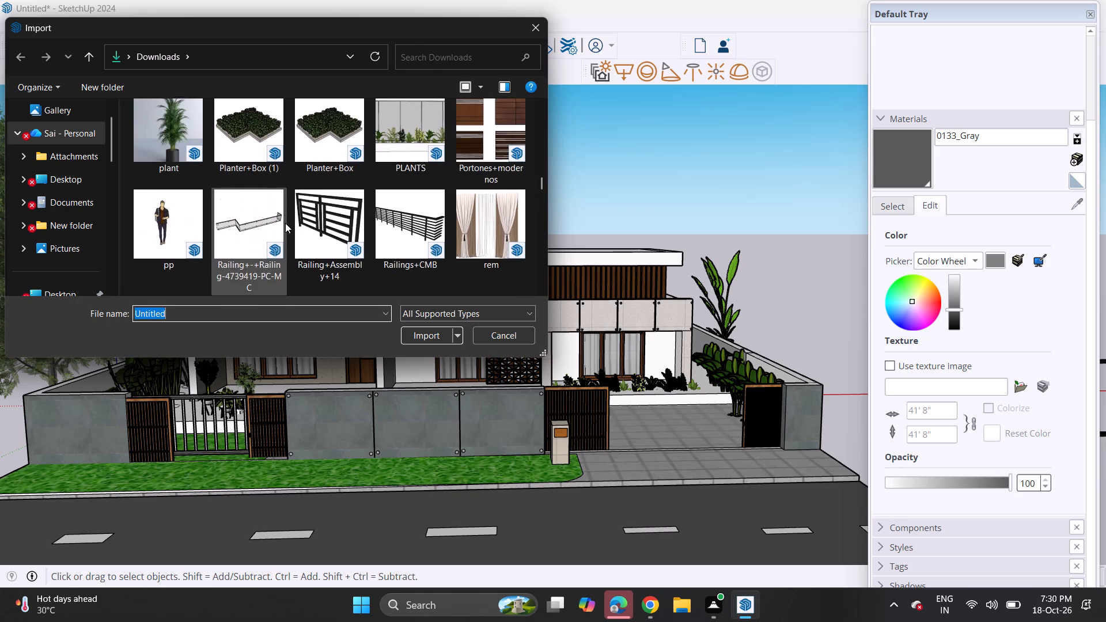
pyautogui.scroll(-3, 285, 223)
pyautogui.scroll(4, 287, 222)
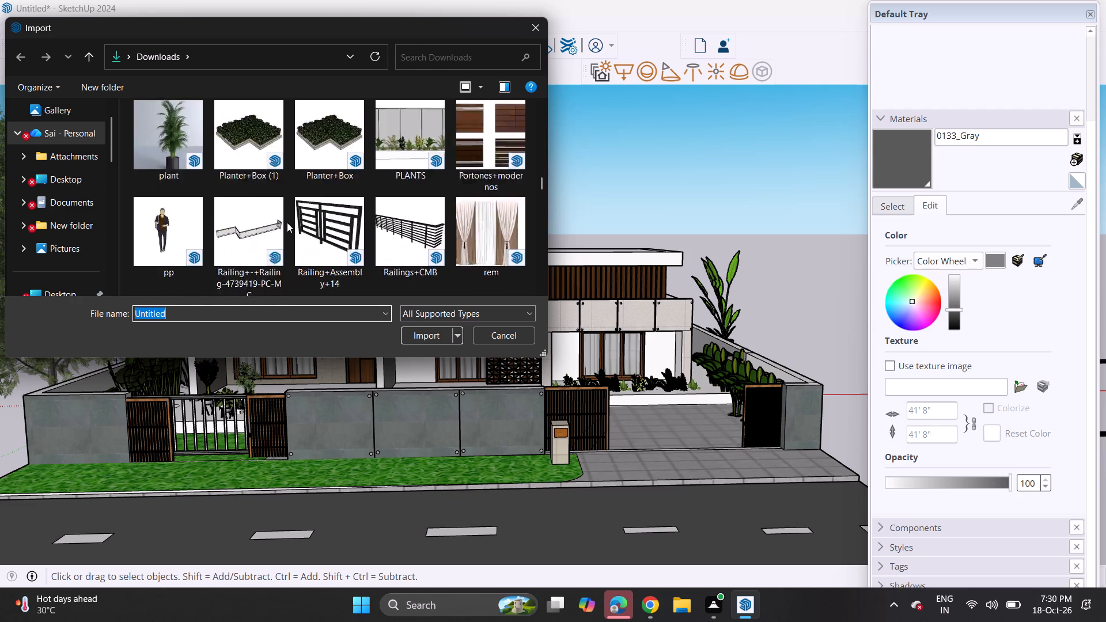
pyautogui.scroll(9, 287, 222)
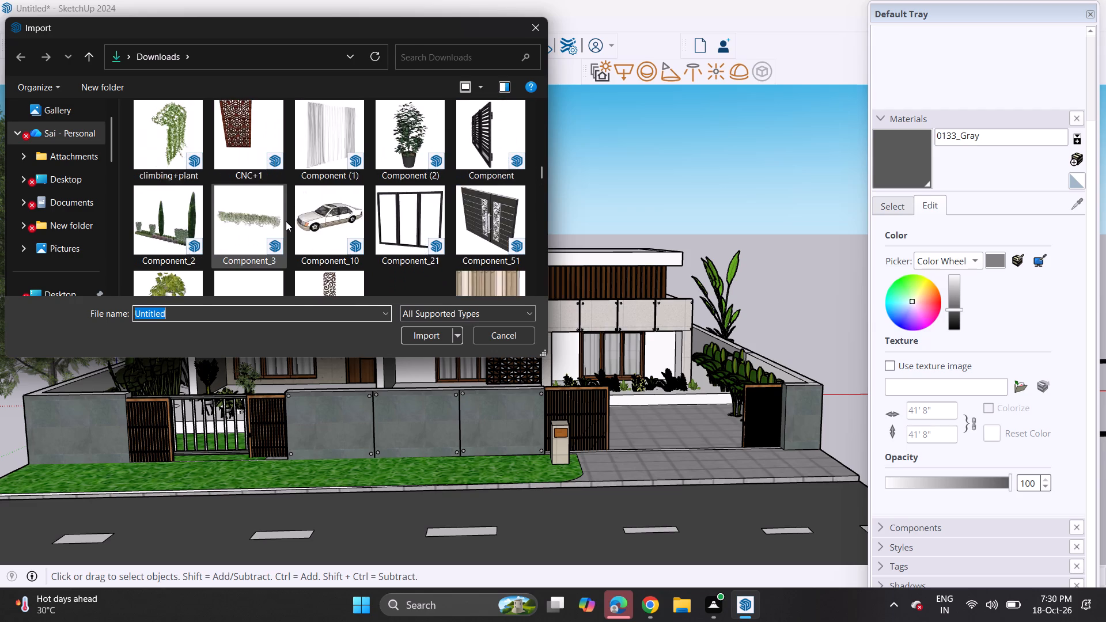
pyautogui.scroll(6, 285, 222)
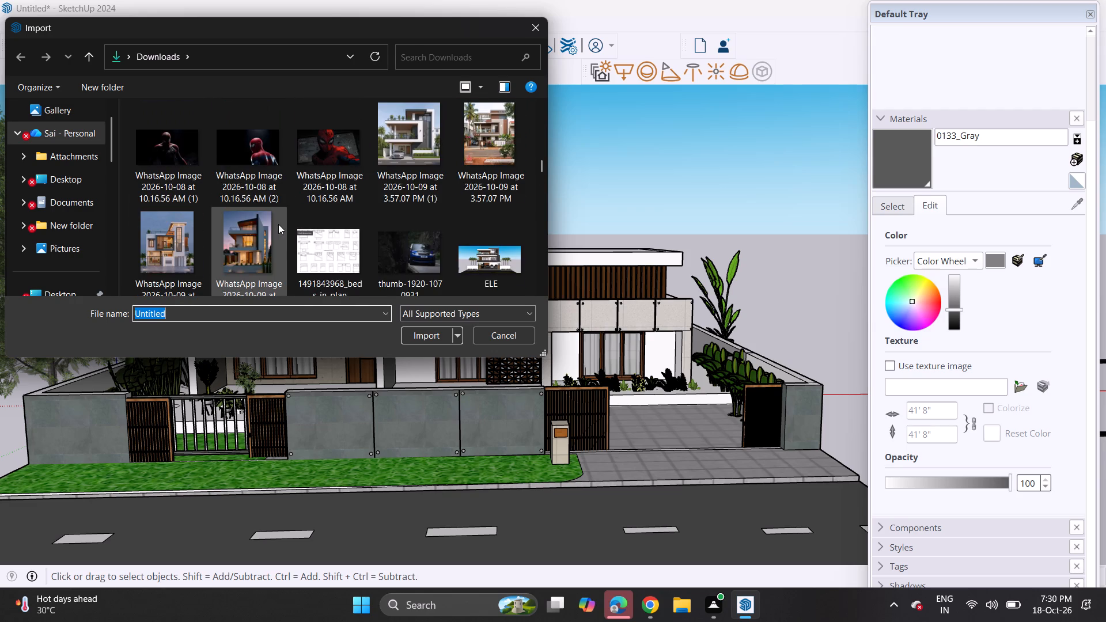
pyautogui.scroll(1, 278, 224)
pyautogui.scroll(-2, 278, 226)
pyautogui.scroll(9, 278, 226)
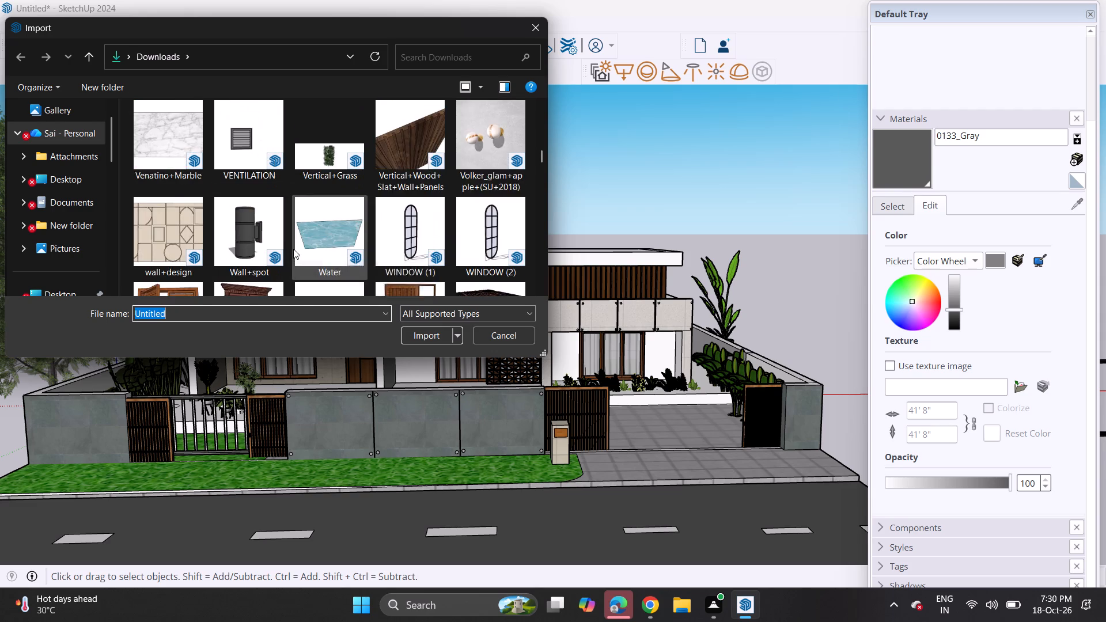
pyautogui.scroll(6, 293, 249)
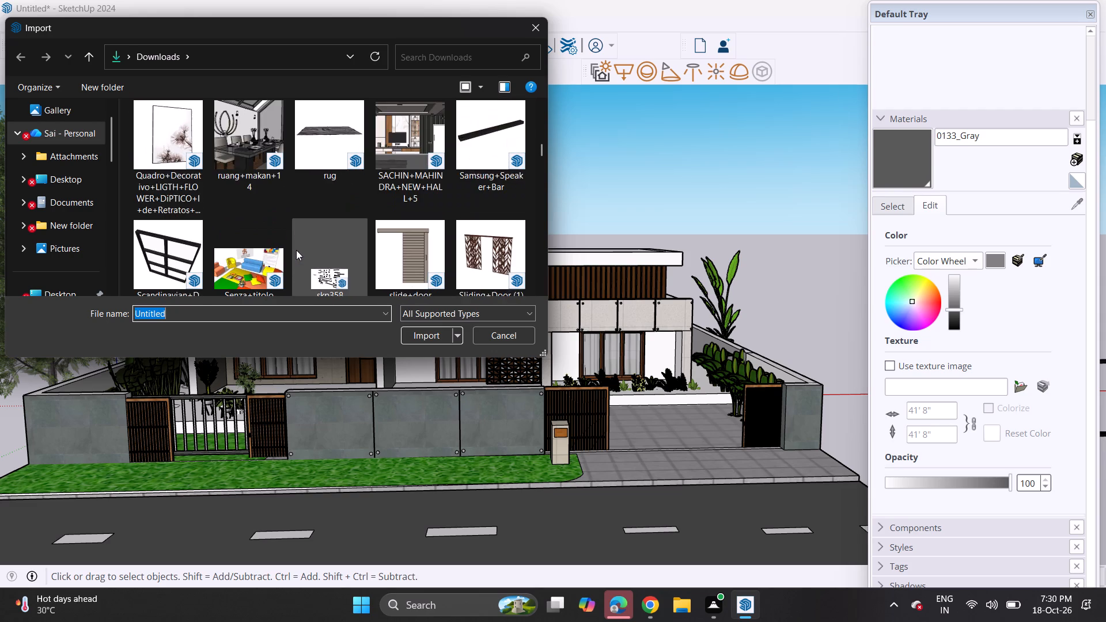
pyautogui.scroll(4, 300, 245)
pyautogui.scroll(-2, 302, 244)
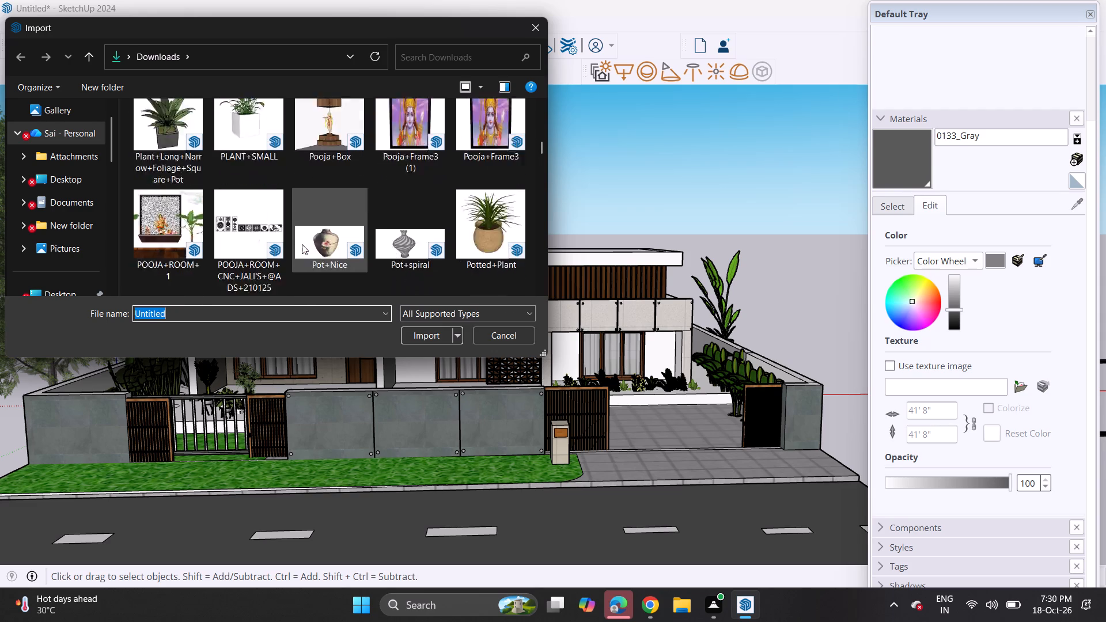
pyautogui.scroll(-12, 302, 244)
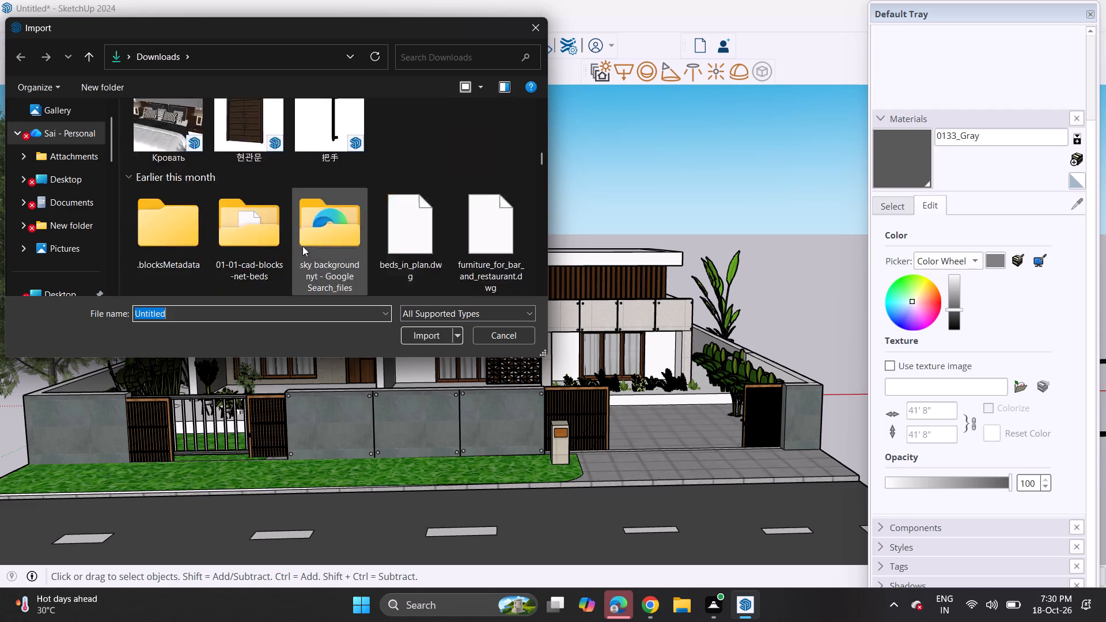
pyautogui.scroll(-6, 305, 245)
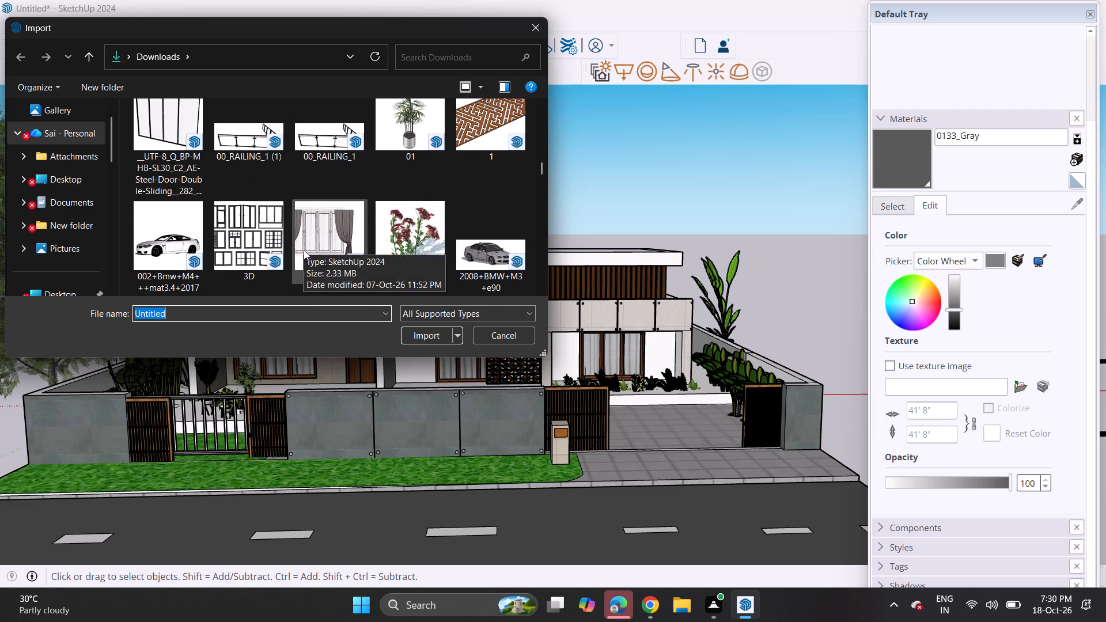
pyautogui.scroll(-1, 301, 254)
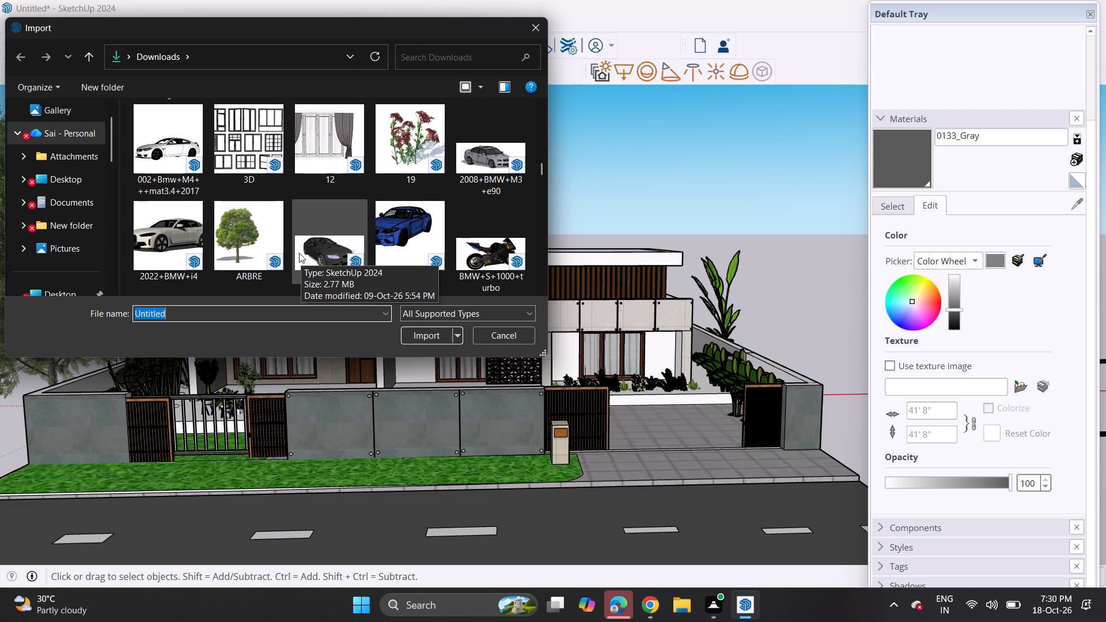
pyautogui.scroll(-1, 299, 253)
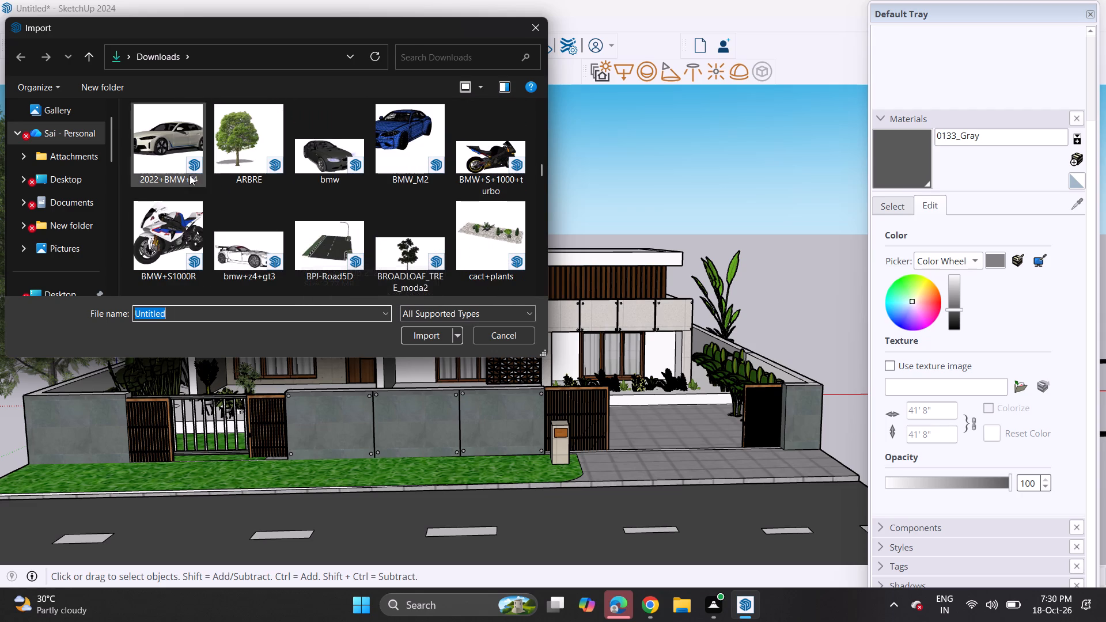
pyautogui.scroll(-1, 342, 215)
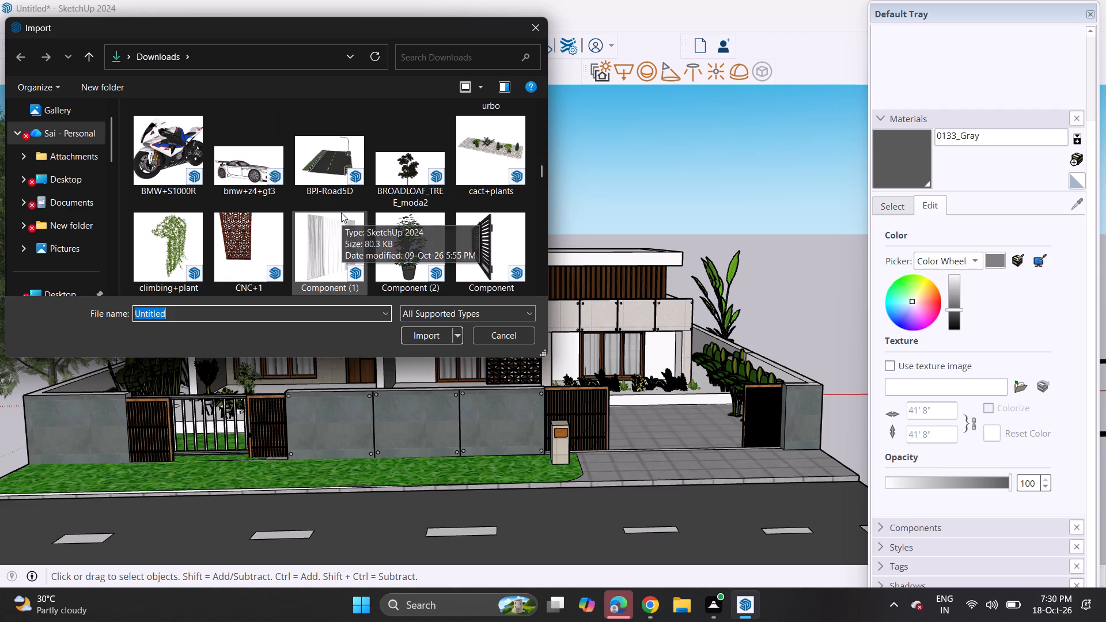
pyautogui.scroll(-6, 341, 213)
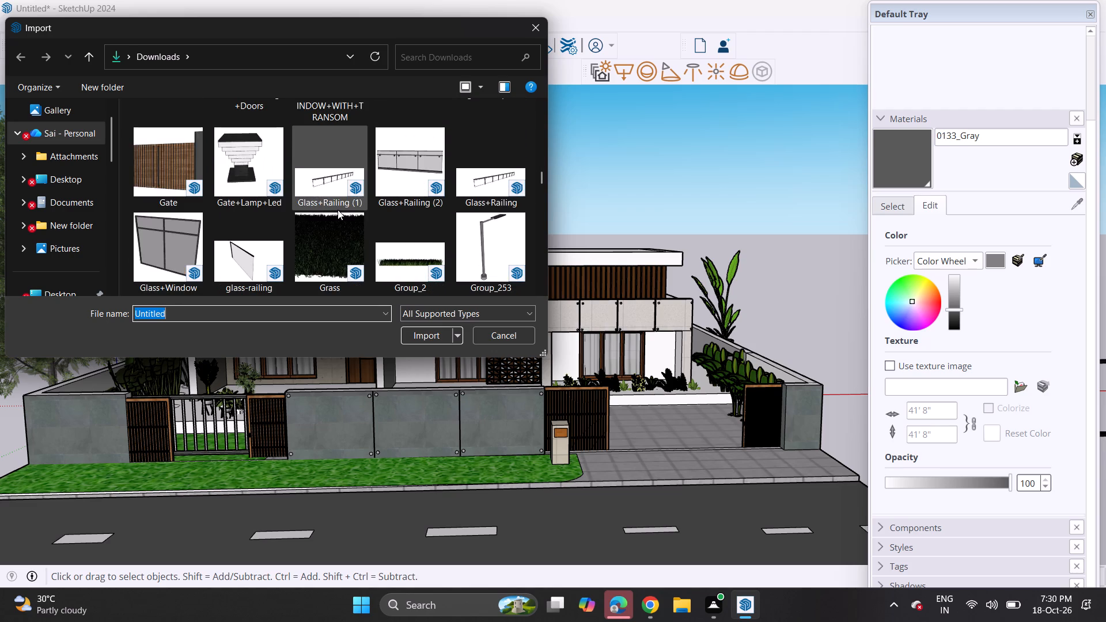
pyautogui.scroll(-6, 338, 210)
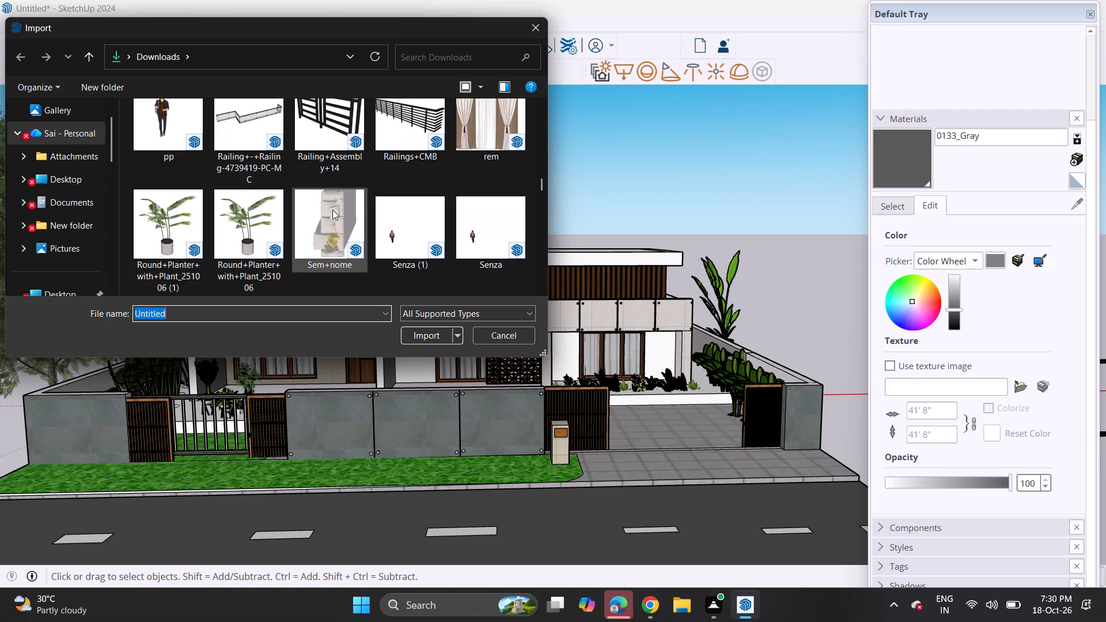
pyautogui.scroll(-4, 332, 210)
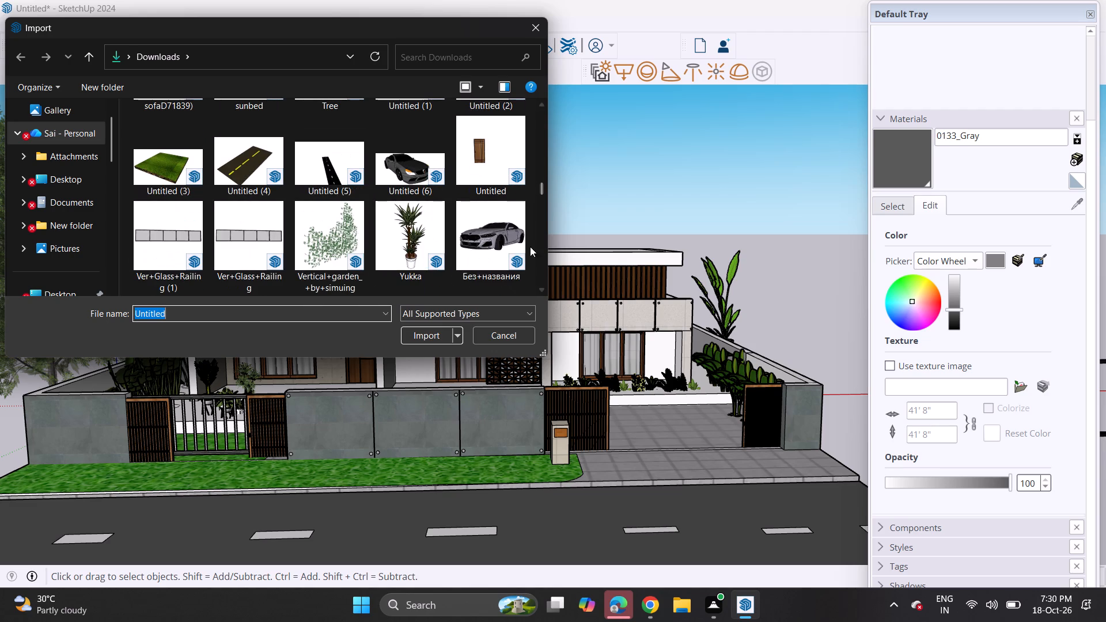
# Import the grey car model Без+названия from Downloads and place it on the road in front of the driveway.
pyautogui.click(491, 248)
pyautogui.click(437, 332)
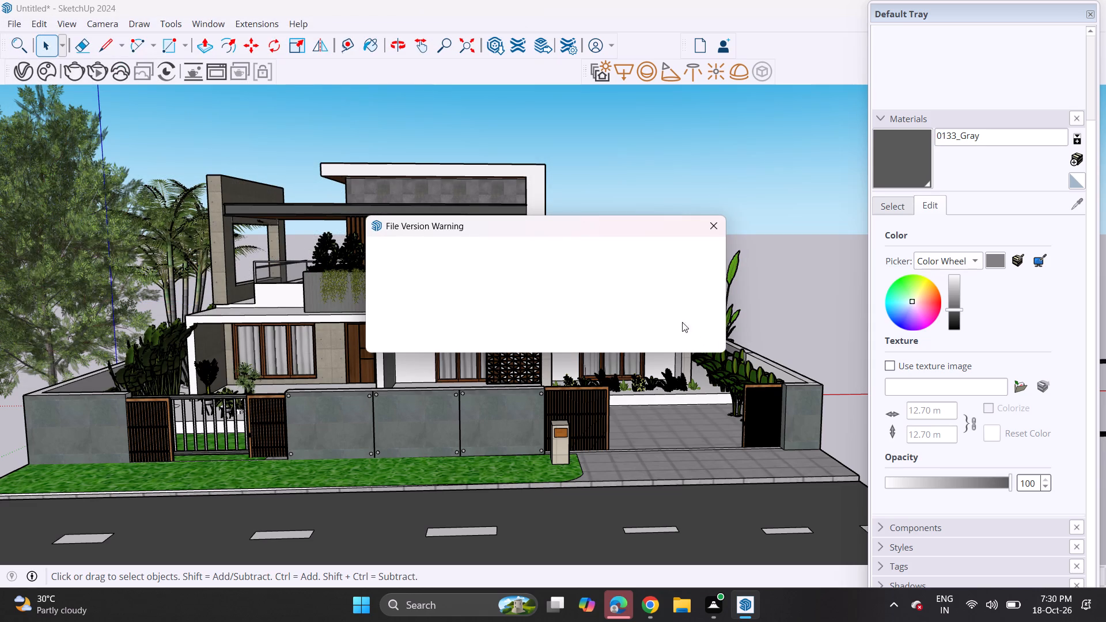
pyautogui.click(681, 342)
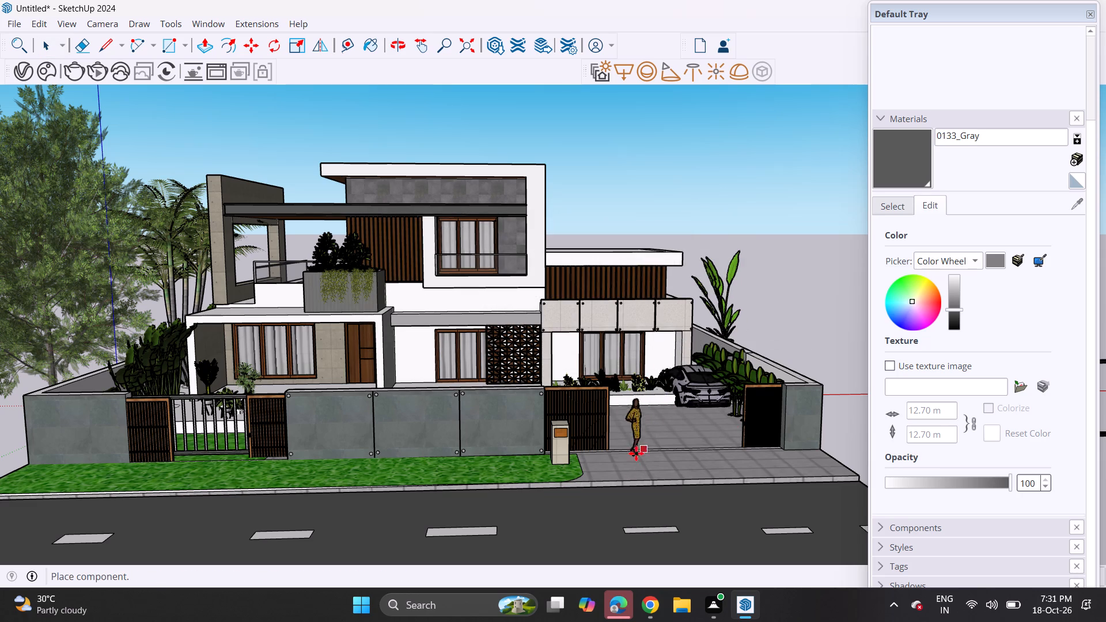
pyautogui.click(585, 521)
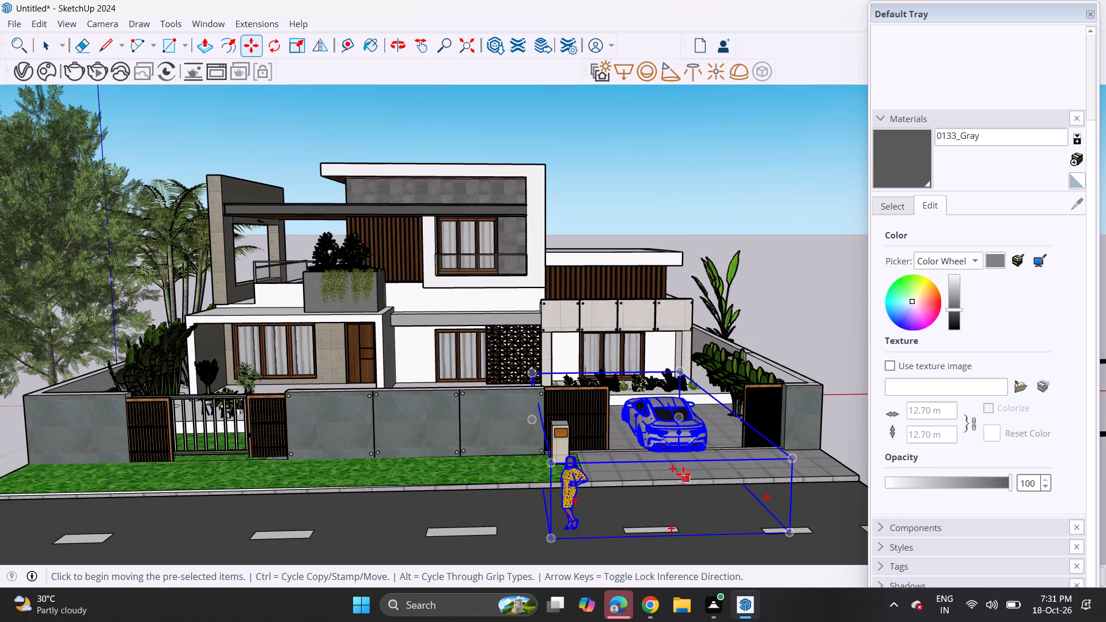
# Explode the imported car model so that the car and the standing figure become separate objects.
pyautogui.press('space')
pyautogui.rightClick(635, 471)
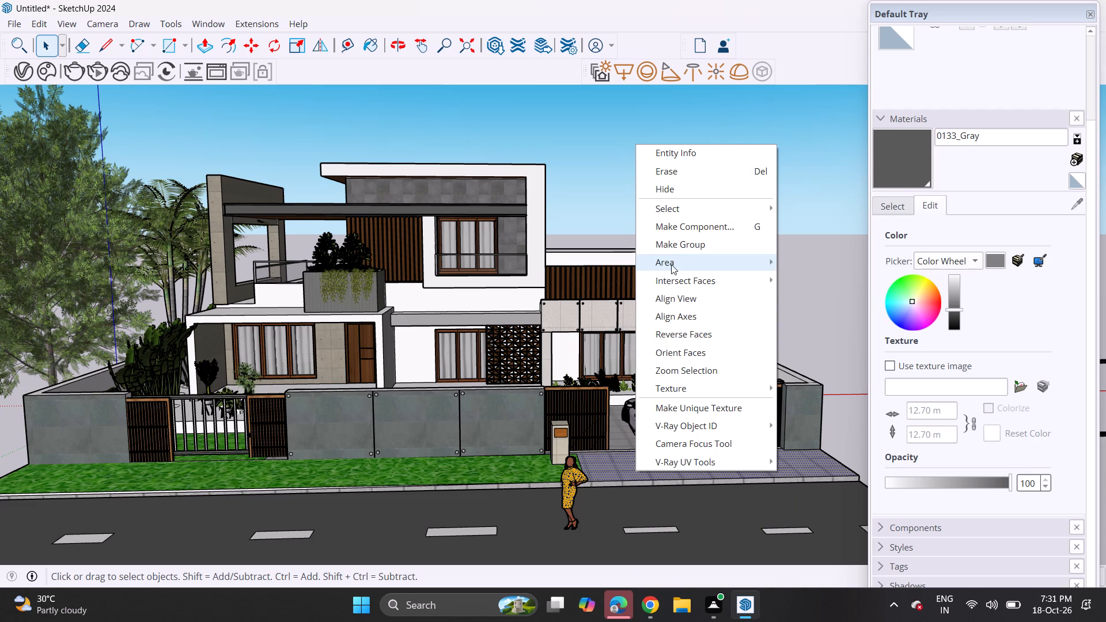
pyautogui.click(579, 472)
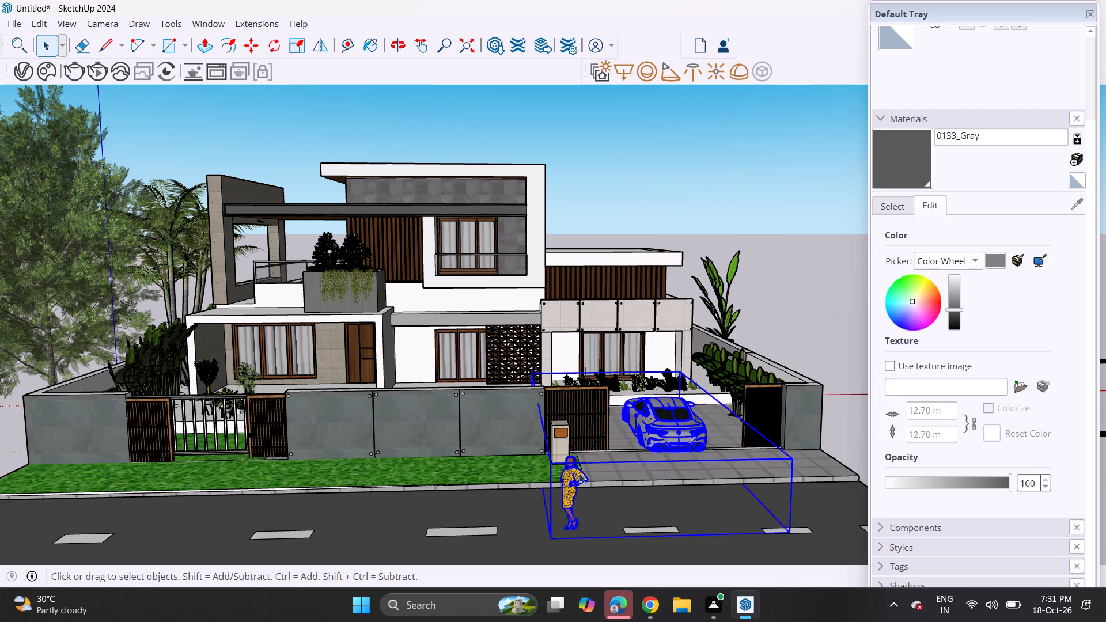
pyautogui.rightClick(579, 473)
pyautogui.click(684, 183)
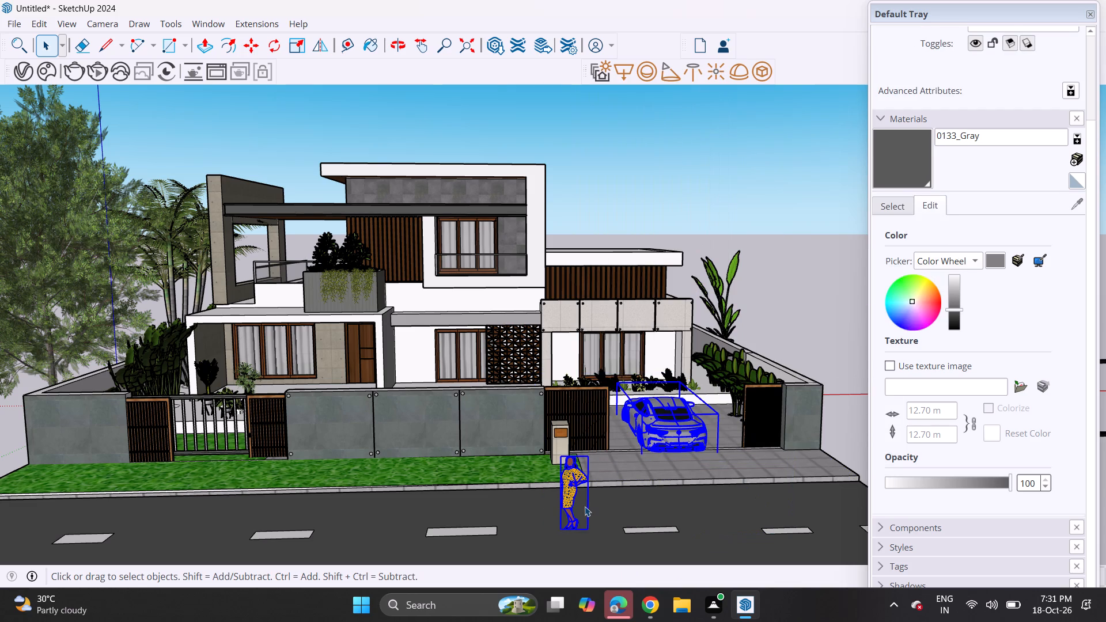
# Delete the standing human figure that came with the imported car, keeping the road in place.
pyautogui.click(585, 506)
pyautogui.press('Delete')
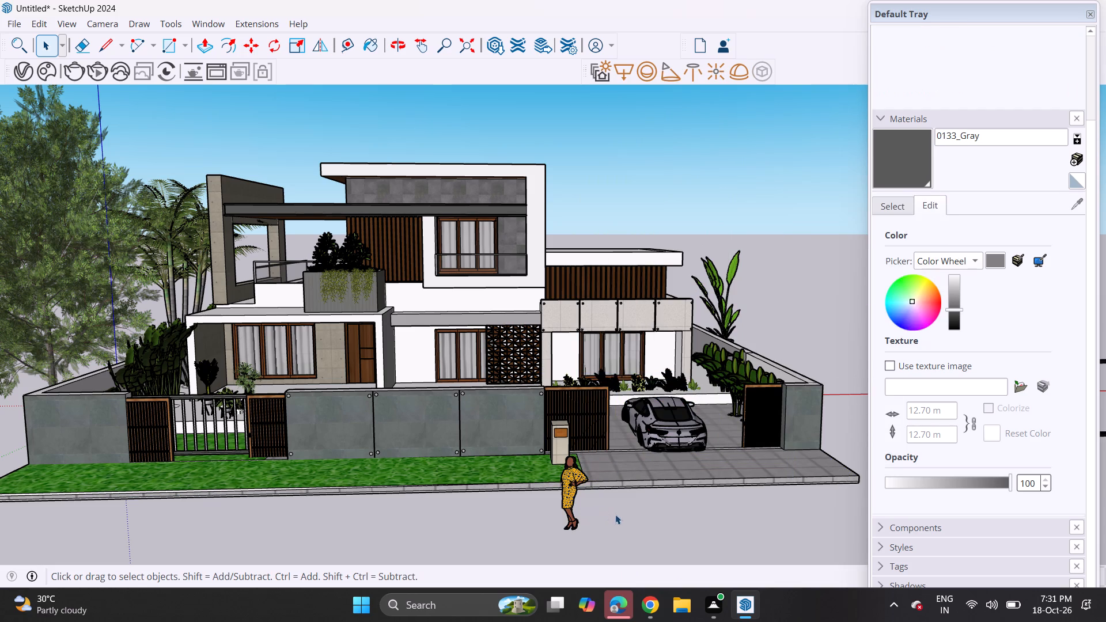
pyautogui.hotkey('ctrl', 'z')
pyautogui.click(575, 491)
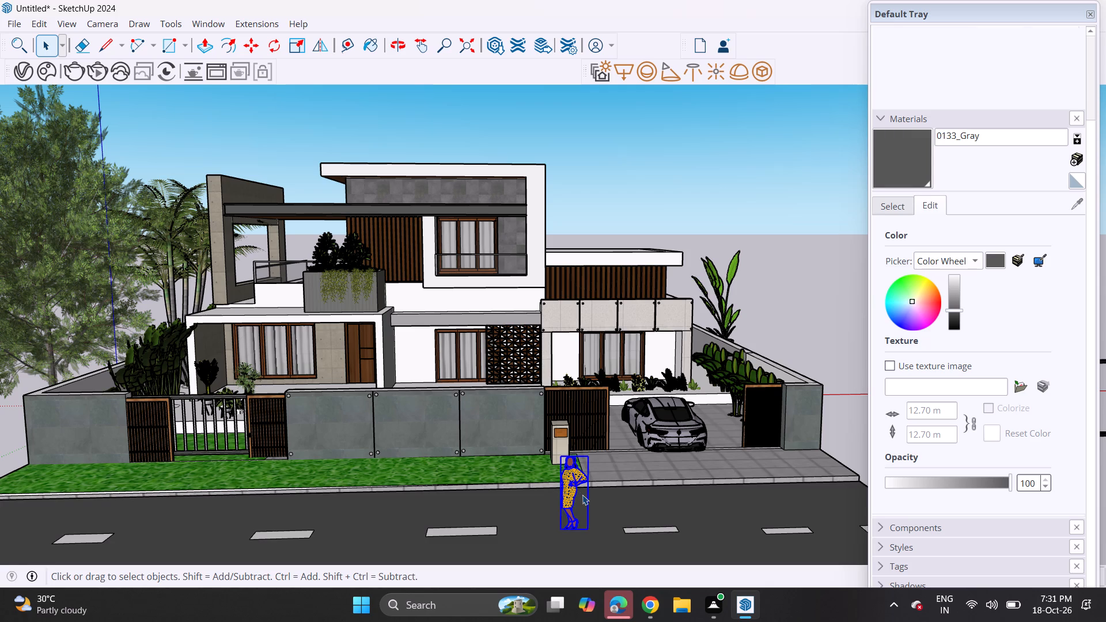
pyautogui.press('Delete')
# Rotate the car about 180 degrees around a point on the road so its front faces the street.
pyautogui.click(676, 426)
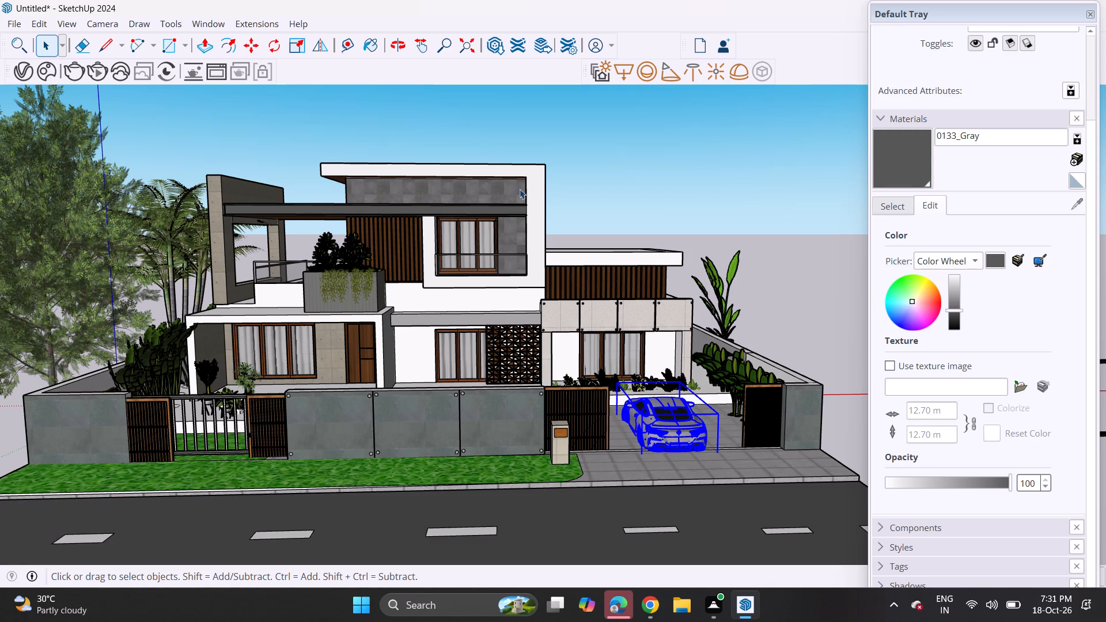
pyautogui.click(263, 44)
pyautogui.scroll(-5, 588, 419)
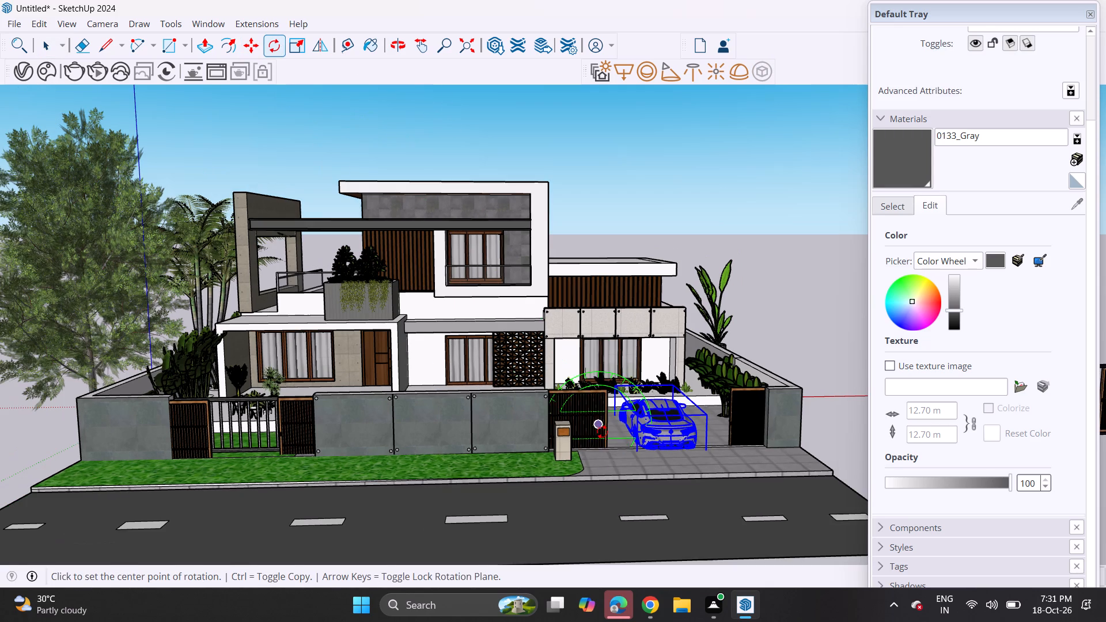
pyautogui.moveTo(652, 497); pyautogui.dragTo(659, 543, button='middle')
pyautogui.click(661, 543)
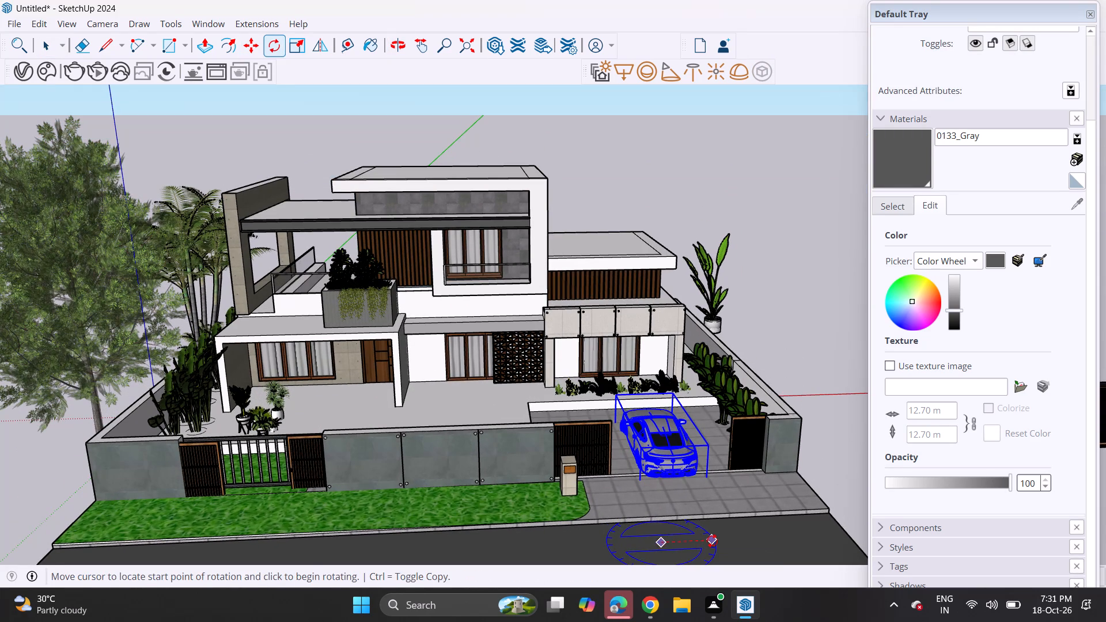
pyautogui.click(712, 541)
pyautogui.click(582, 547)
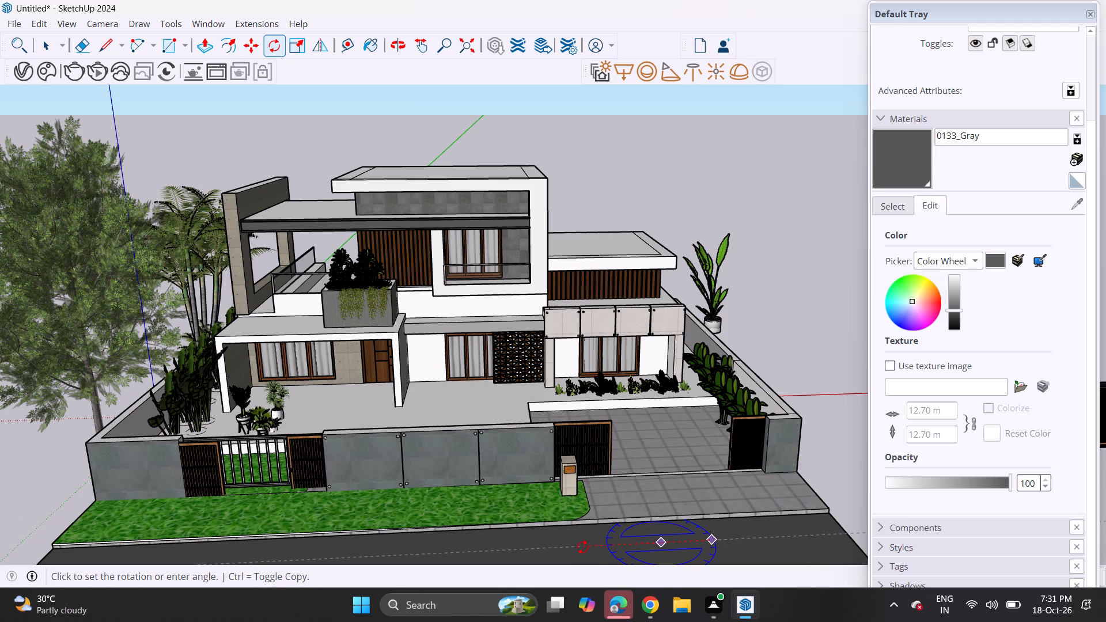
# Move the rotated car back into the driveway between the gate panels and adjust its position on the paving.
pyautogui.click(245, 45)
pyautogui.scroll(-5, 632, 492)
pyautogui.click(656, 536)
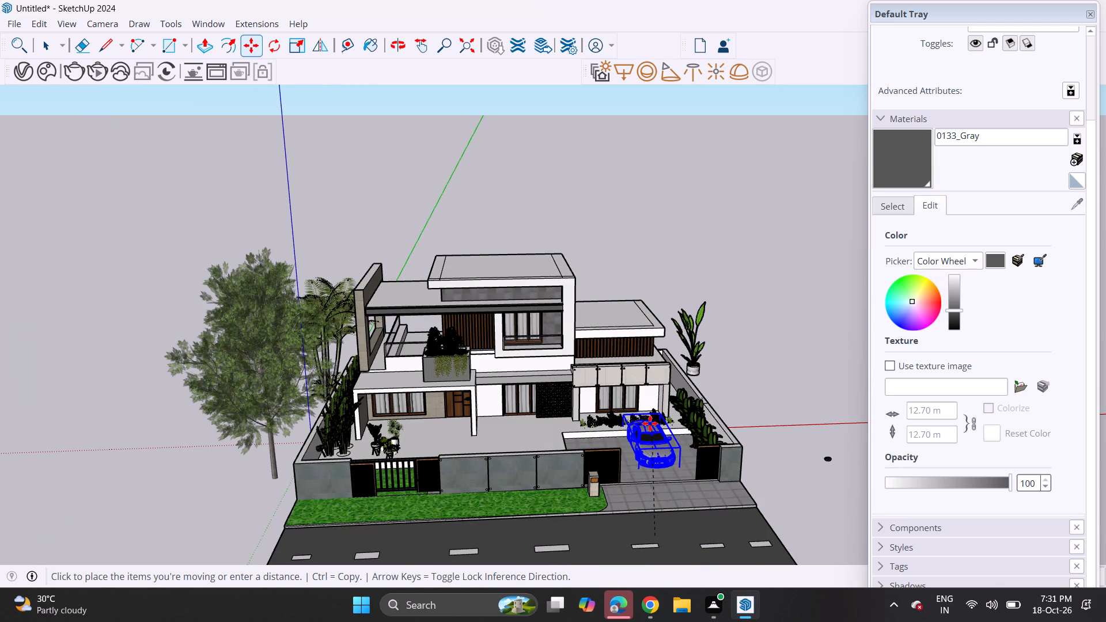
pyautogui.click(650, 423)
pyautogui.scroll(7, 684, 490)
pyautogui.moveTo(689, 469); pyautogui.dragTo(584, 435, button='middle')
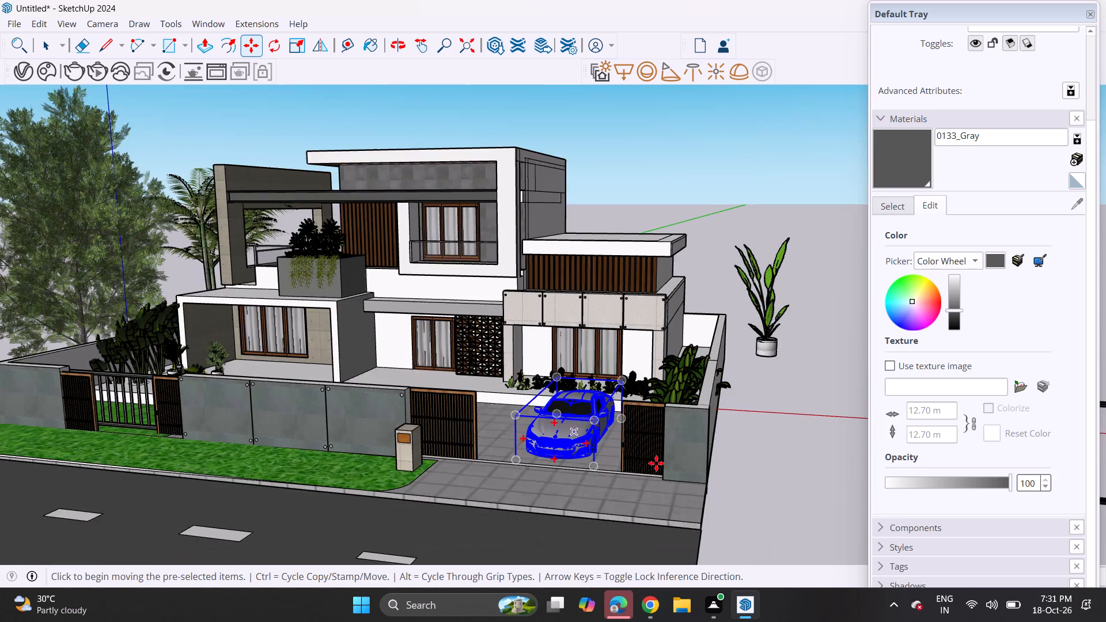
pyautogui.scroll(11, 624, 468)
pyautogui.click(603, 466)
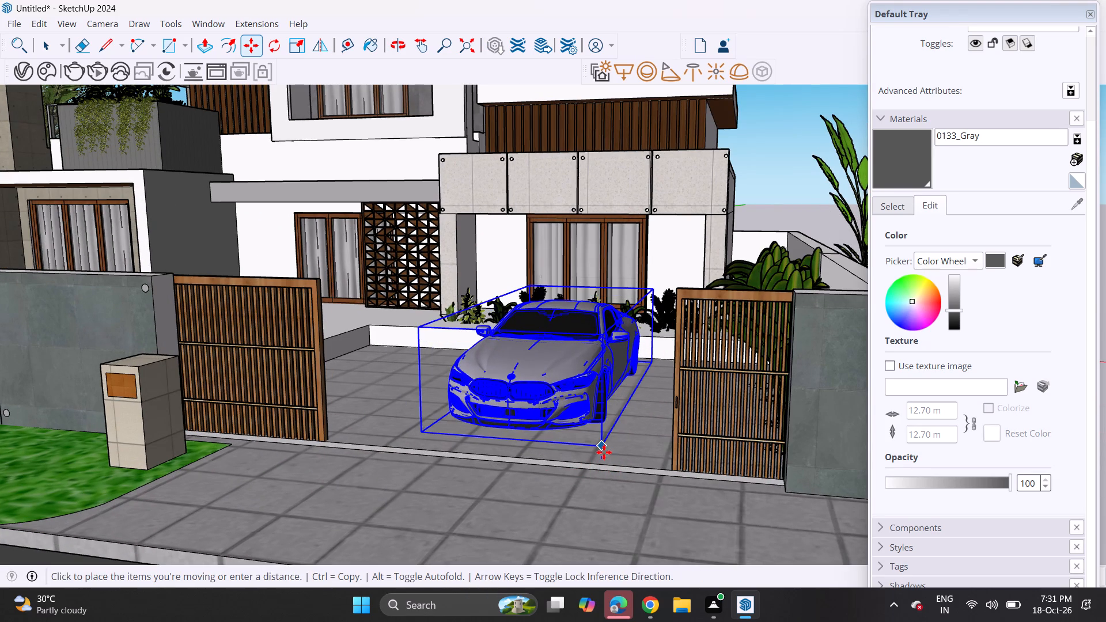
pyautogui.click(604, 450)
# Scale the car up slightly and uniformly from a corner of its bounding box to suit the driveway.
pyautogui.moveTo(582, 350); pyautogui.dragTo(670, 355, button='middle')
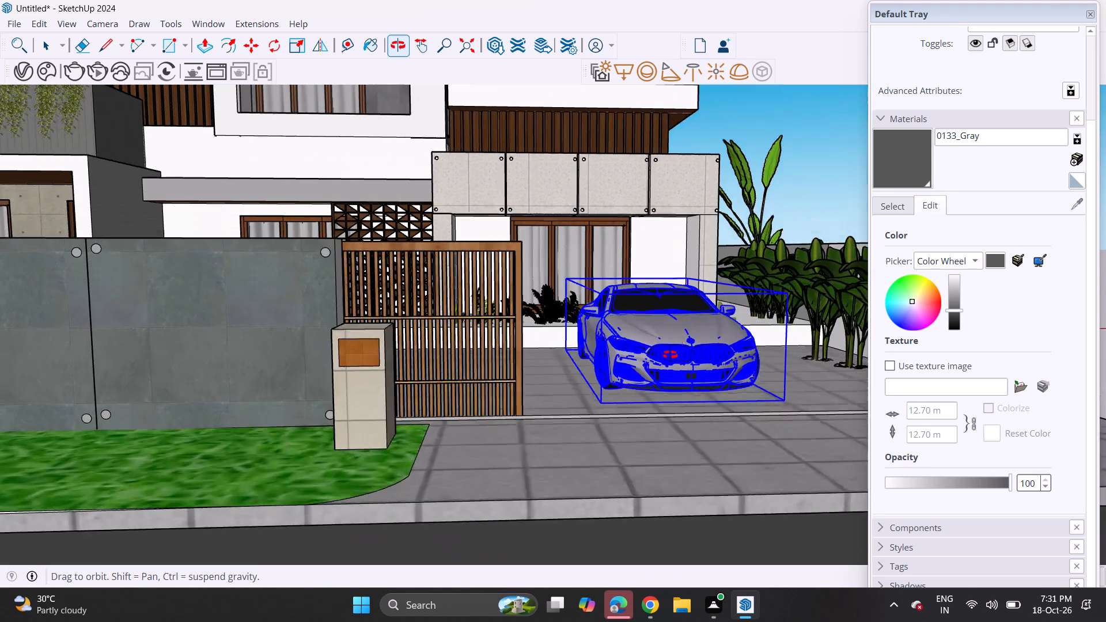
pyautogui.moveTo(670, 355); pyautogui.dragTo(666, 345, button='middle')
pyautogui.click(289, 41)
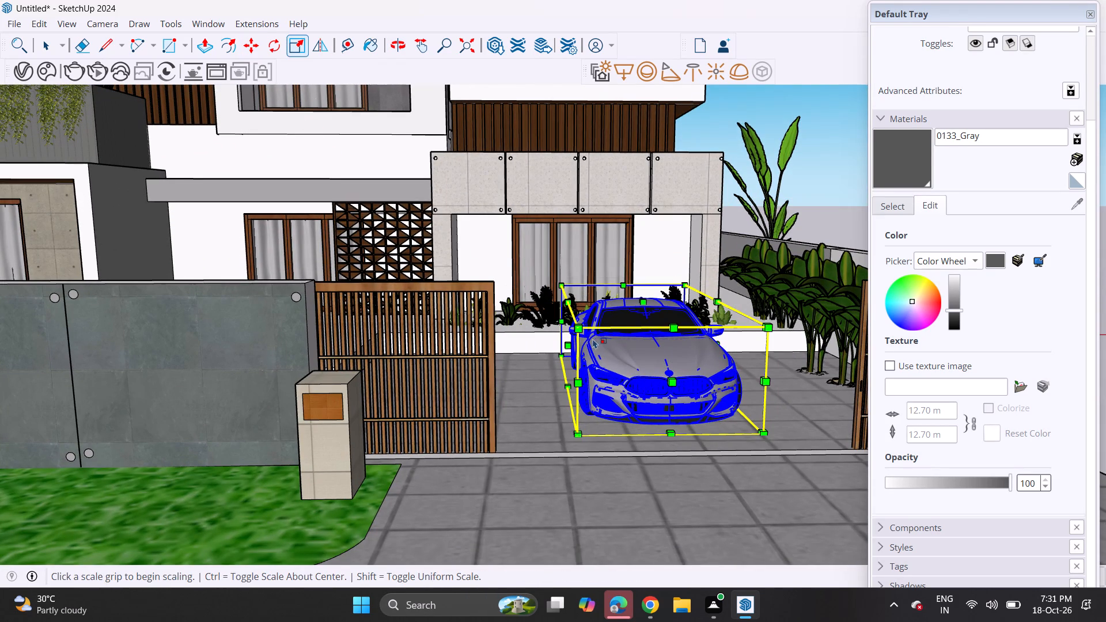
pyautogui.click(576, 331)
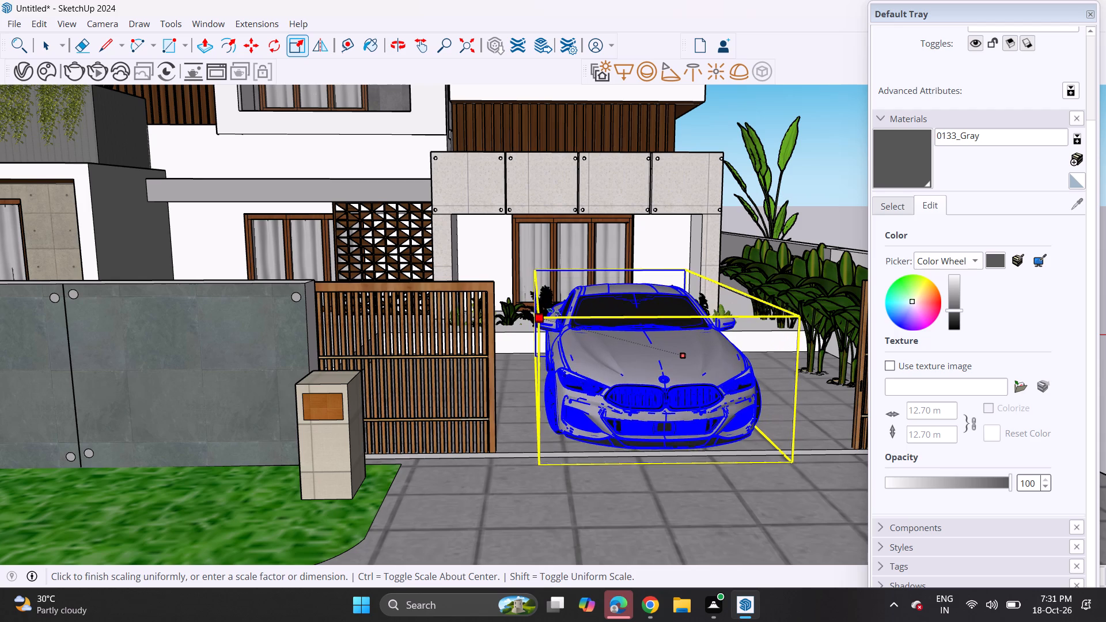
pyautogui.click(559, 319)
pyautogui.press('space')
pyautogui.click(820, 194)
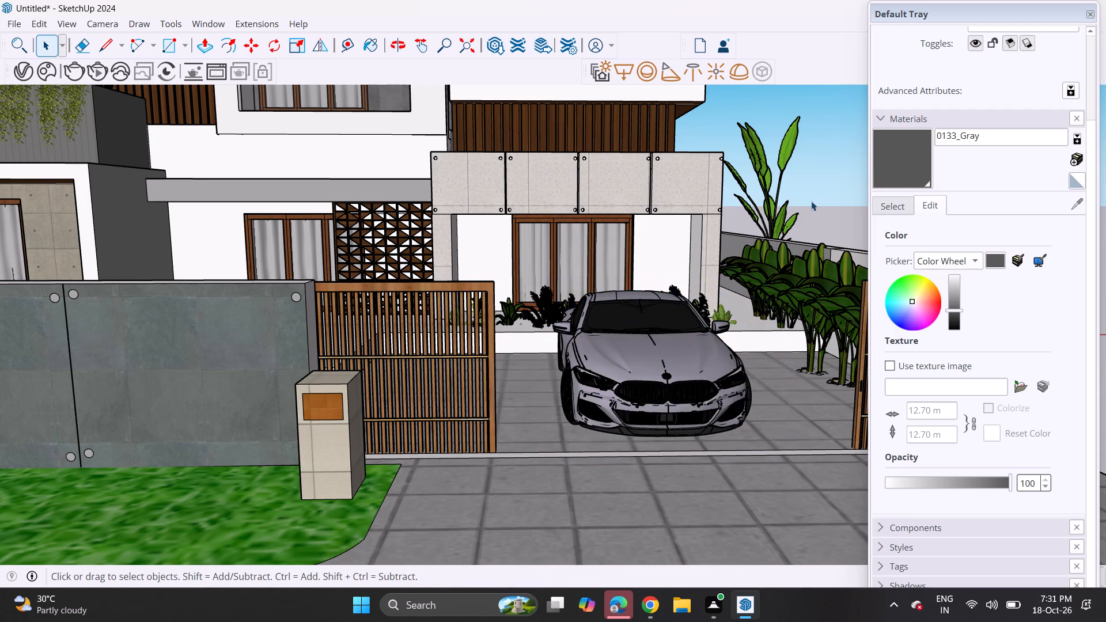
# Examine the parked car's size and position against the villa's front facade and gate.
pyautogui.scroll(-2, 645, 276)
pyautogui.moveTo(631, 345); pyautogui.dragTo(632, 287, button='middle')
pyautogui.scroll(-2, 621, 295)
pyautogui.keyDown('shift'); pyautogui.moveTo(568, 246); pyautogui.dragTo(654, 404, button='middle'); pyautogui.keyUp('shift')
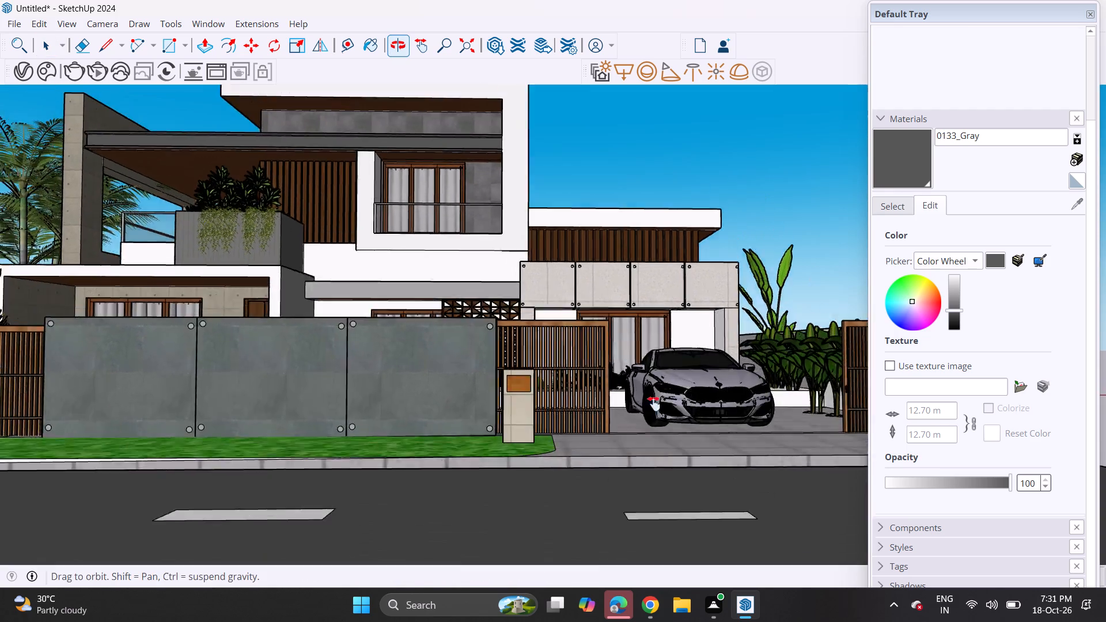
pyautogui.keyDown('shift'); pyautogui.moveTo(654, 404); pyautogui.dragTo(672, 433, button='middle'); pyautogui.keyUp('shift')
pyautogui.scroll(-7, 654, 416)
pyautogui.middleClick(654, 422)
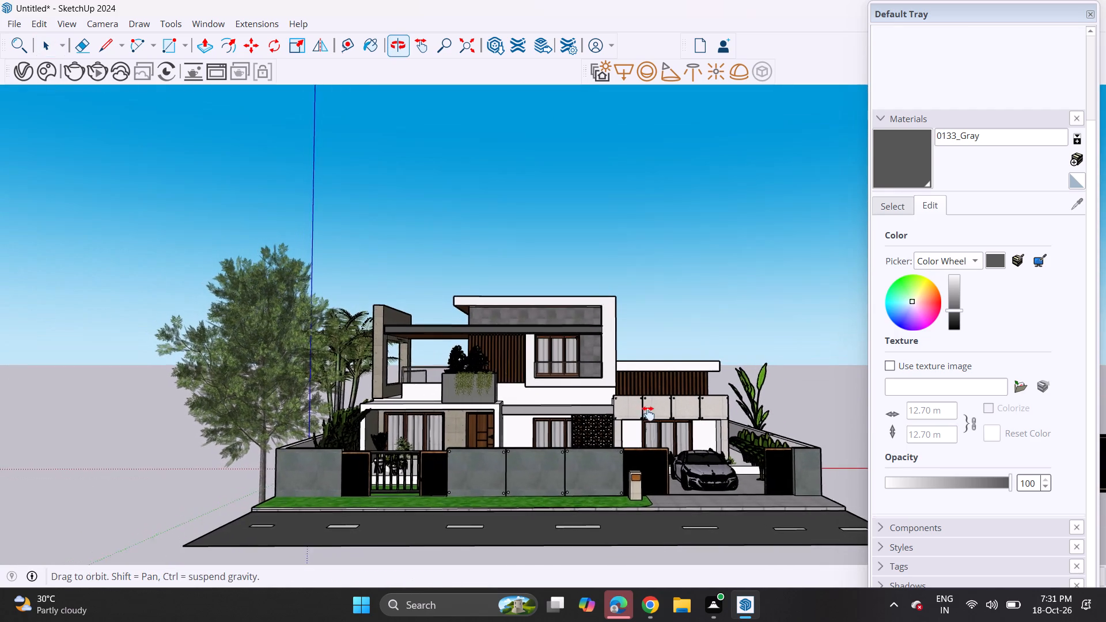
# Select the whole villa scene, including the boundary wall, road, car and planting, and make it one group.
pyautogui.scroll(-2, 646, 405)
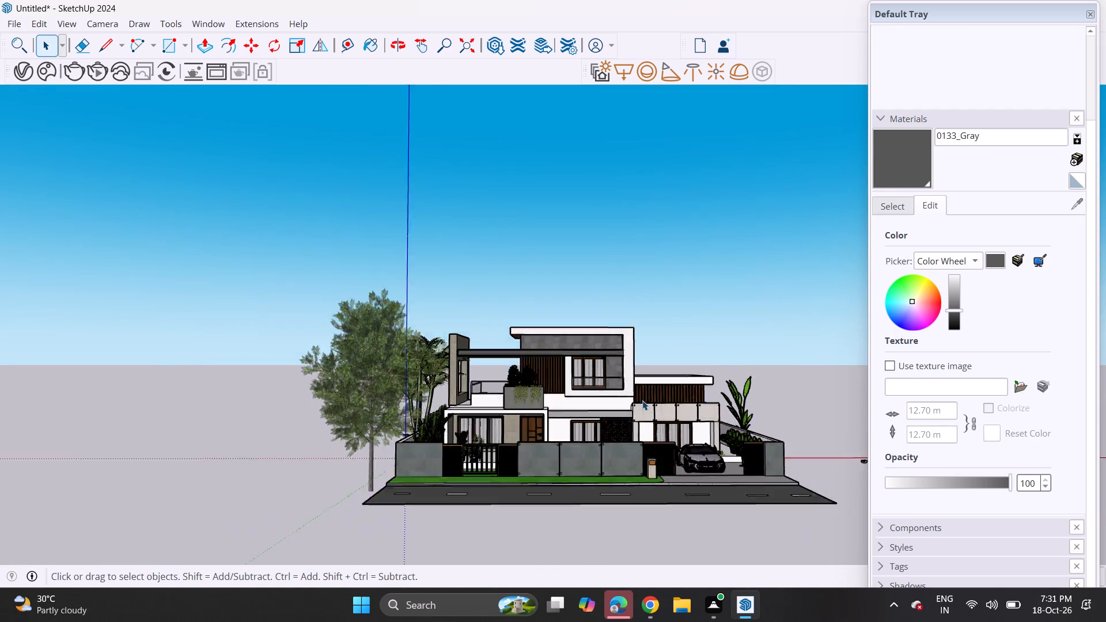
pyautogui.scroll(-2, 642, 400)
pyautogui.moveTo(260, 272); pyautogui.dragTo(837, 541)
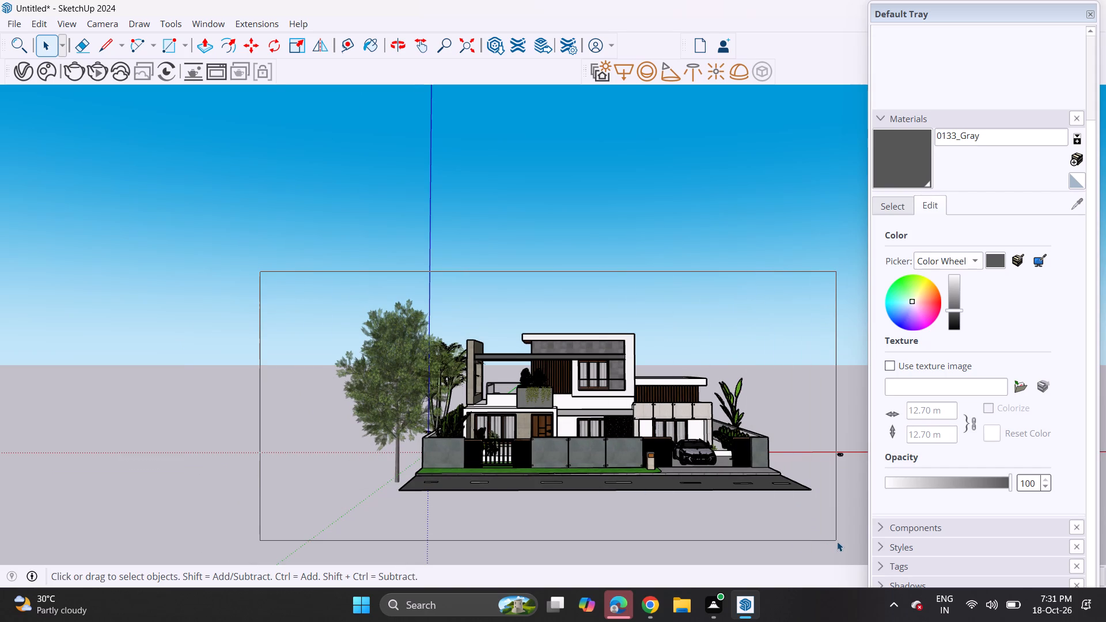
pyautogui.scroll(3, 510, 492)
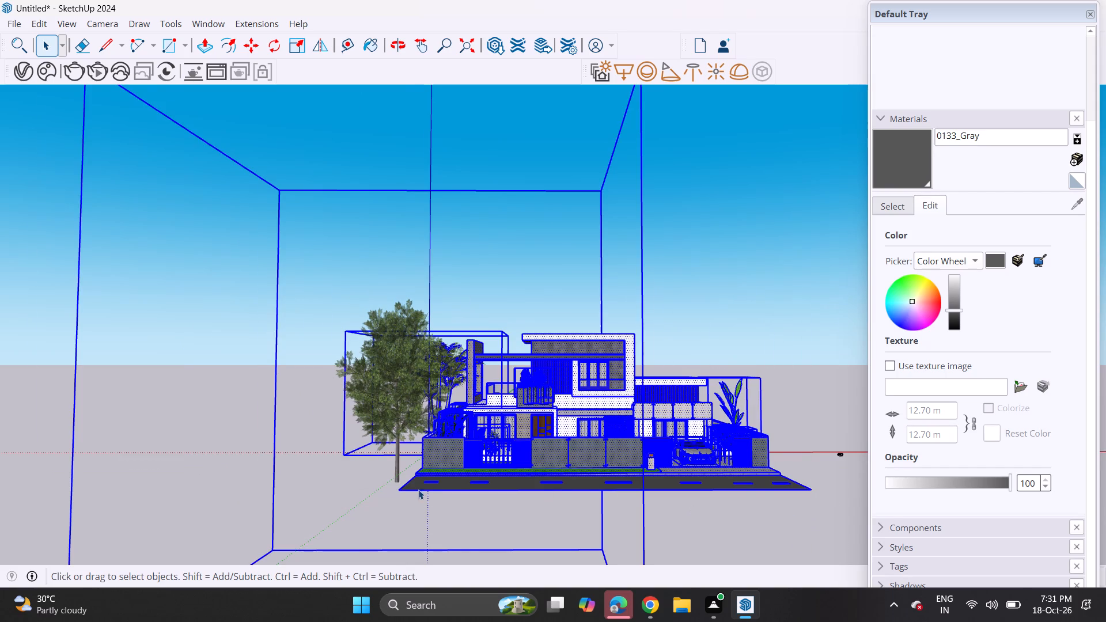
pyautogui.scroll(2, 418, 490)
pyautogui.scroll(13, 372, 476)
pyautogui.press('m')
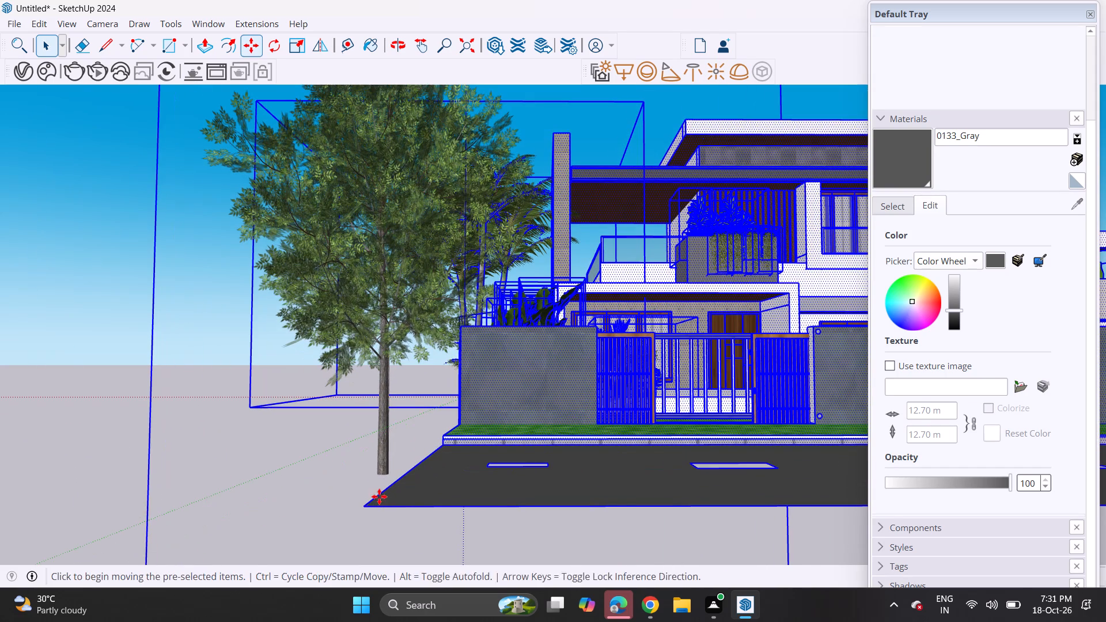
pyautogui.press('space')
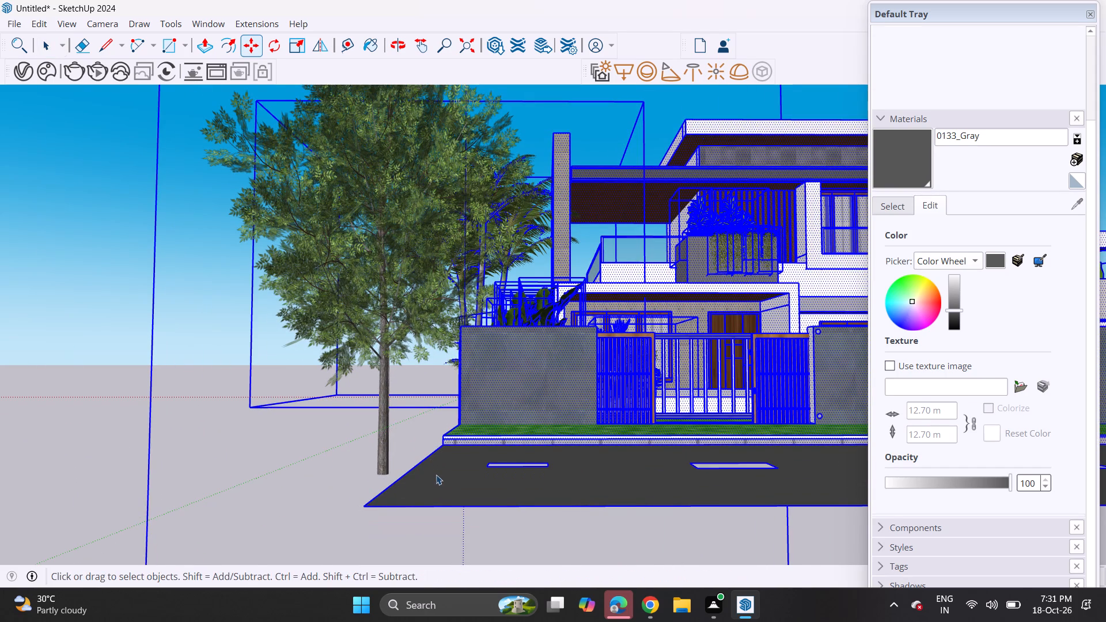
pyautogui.rightClick(435, 476)
pyautogui.click(492, 246)
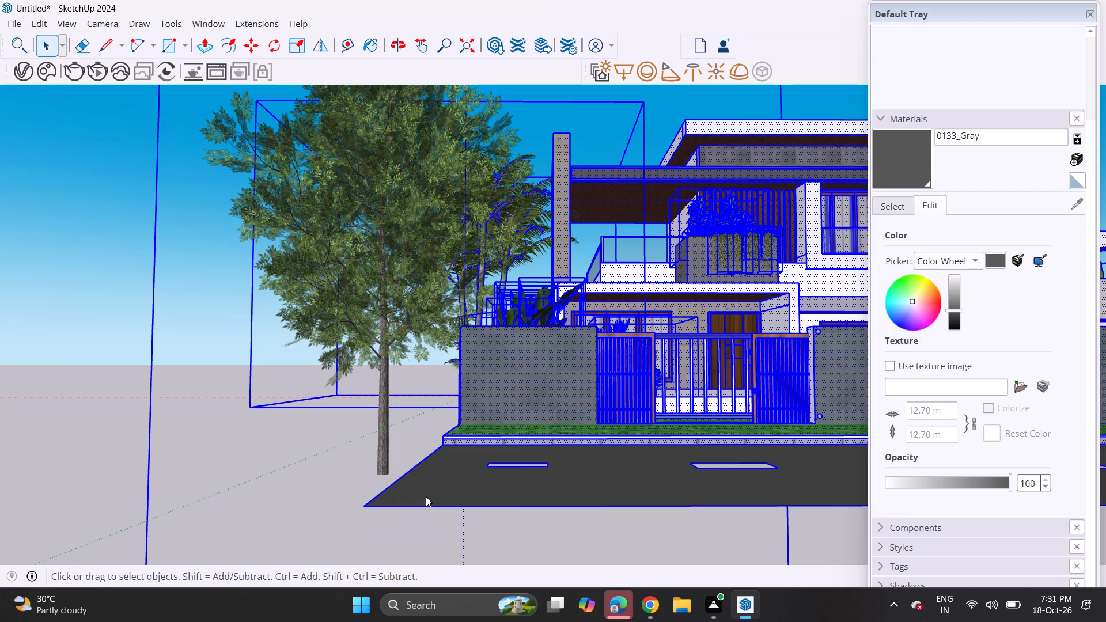
pyautogui.click(387, 499)
pyautogui.click(41, 483)
# Copy the villa group along the red axis and place the copy beyond the driveway side, leaving a gap between the two roads.
pyautogui.click(374, 502)
pyautogui.press('m')
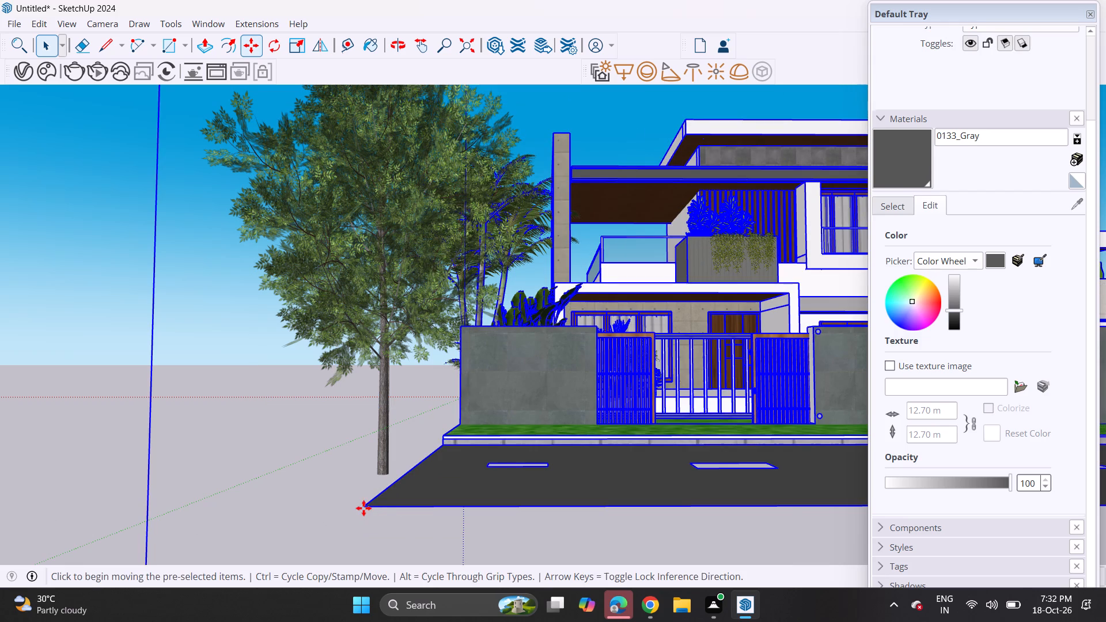
pyautogui.click(360, 510)
pyautogui.keyDown('shift'); pyautogui.moveTo(495, 476); pyautogui.dragTo(249, 457, button='middle'); pyautogui.keyUp('shift')
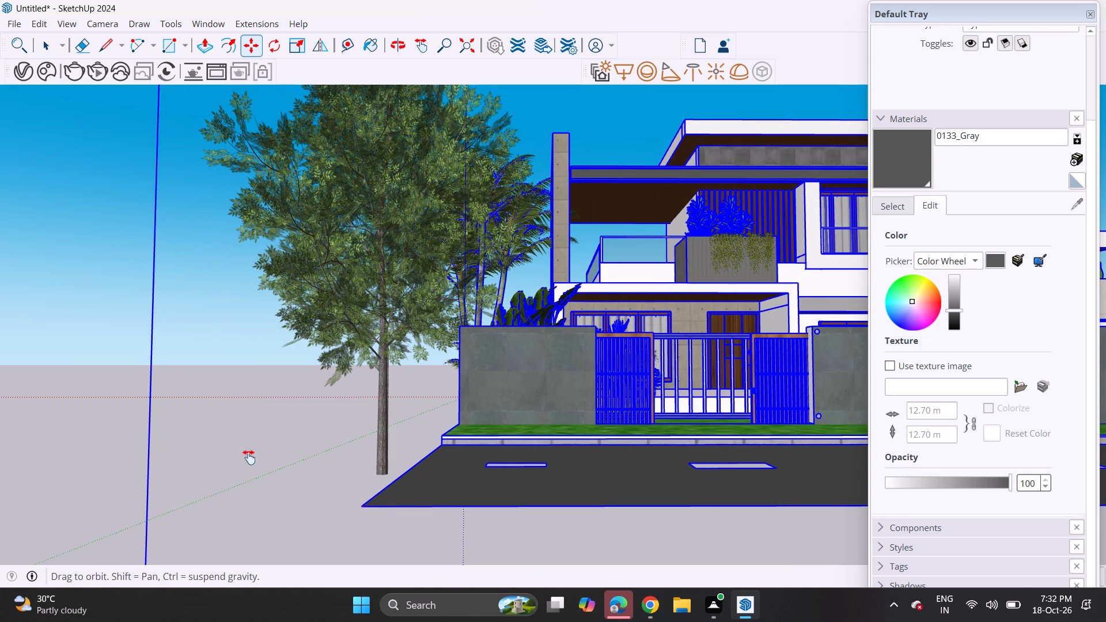
pyautogui.keyDown('shift'); pyautogui.moveTo(249, 457); pyautogui.dragTo(120, 451, button='middle'); pyautogui.keyUp('shift')
pyautogui.scroll(-12, 551, 398)
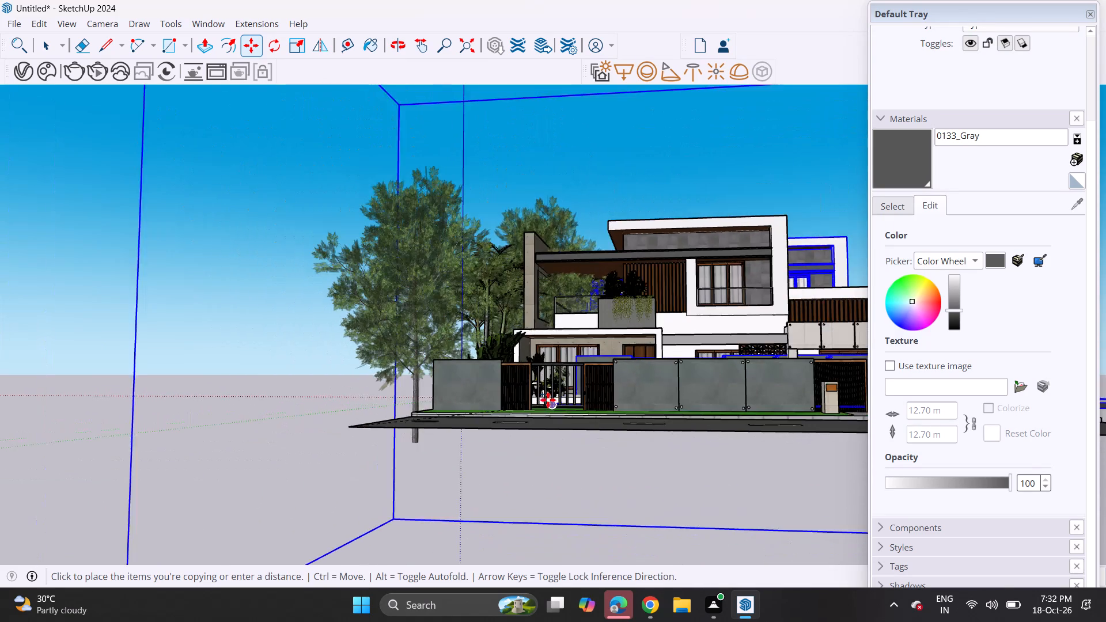
pyautogui.scroll(-10, 548, 400)
pyautogui.keyDown('shift'); pyautogui.moveTo(574, 388); pyautogui.dragTo(295, 400, button='middle'); pyautogui.keyUp('shift')
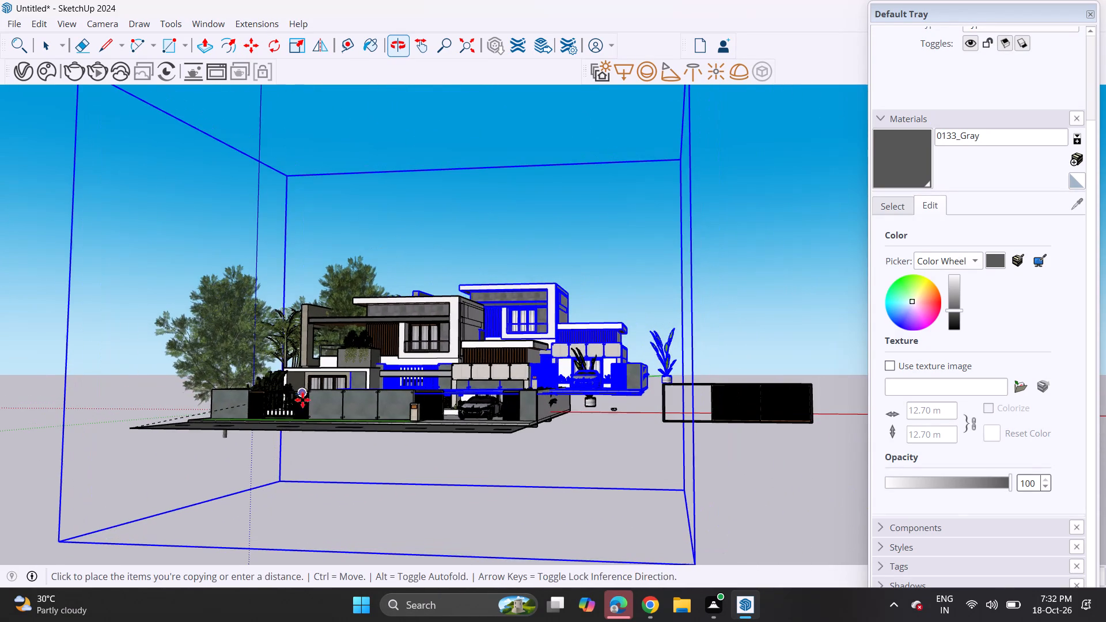
pyautogui.scroll(4, 577, 425)
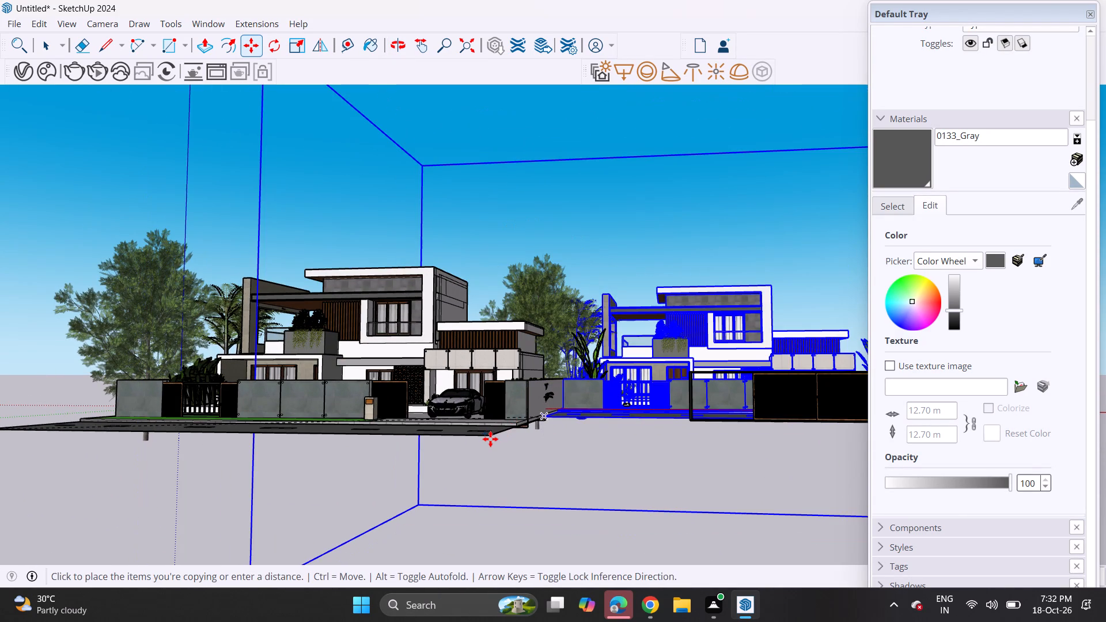
pyautogui.scroll(10, 490, 439)
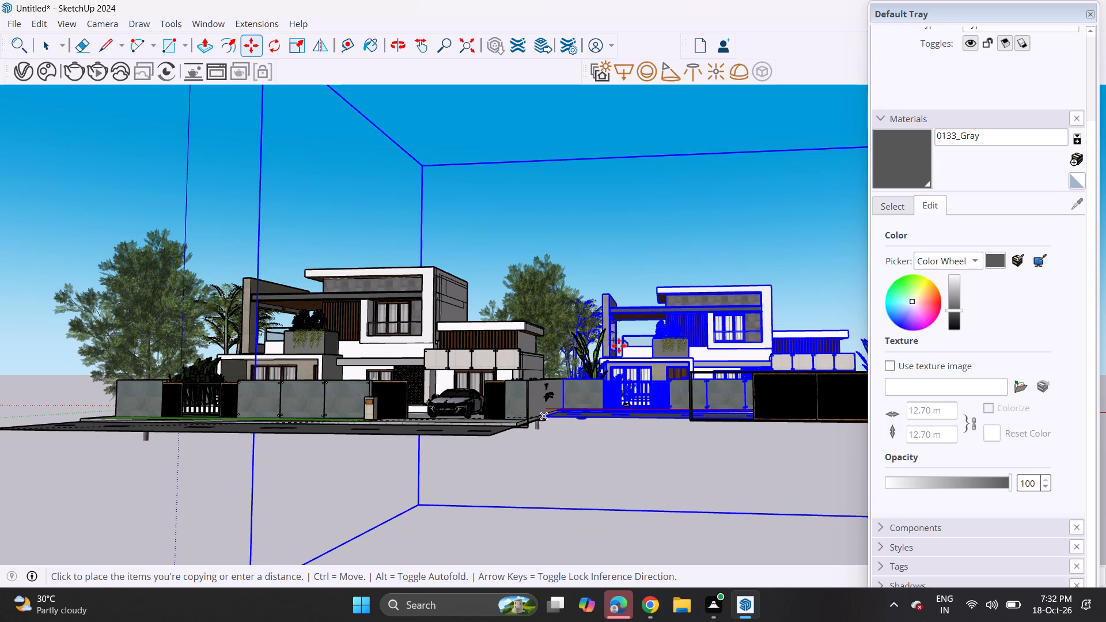
pyautogui.scroll(3, 542, 383)
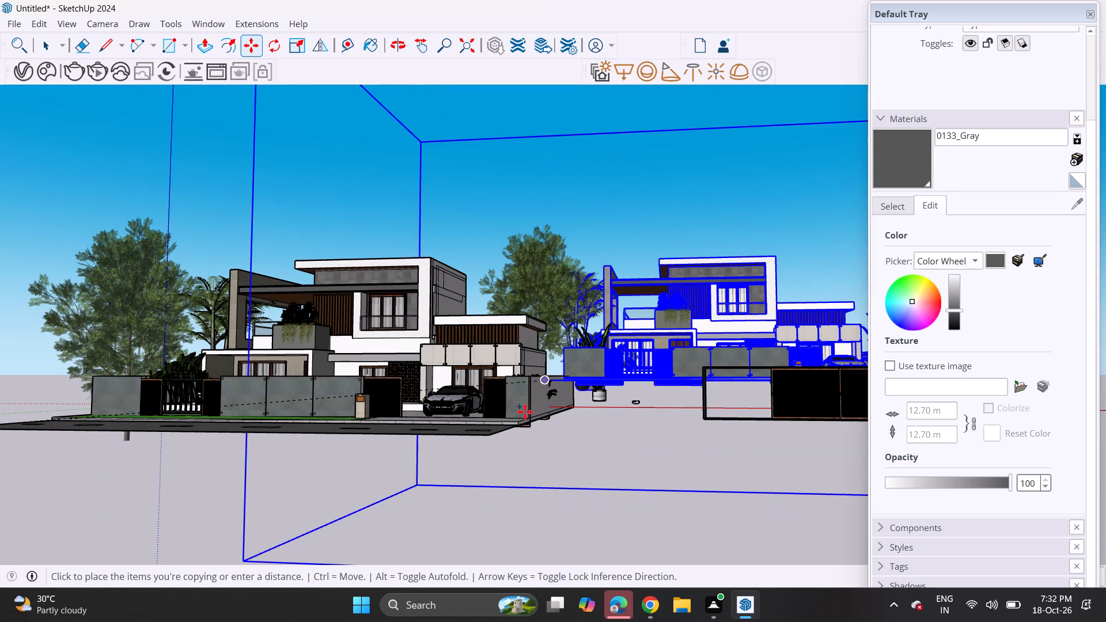
pyautogui.moveTo(524, 414); pyautogui.dragTo(564, 462, button='middle')
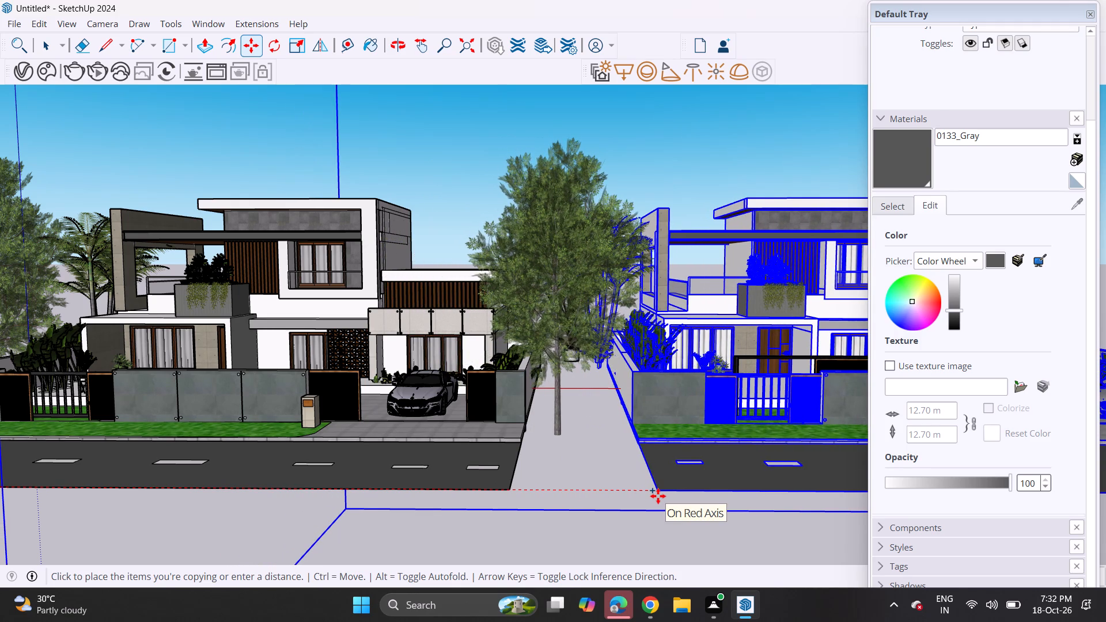
pyautogui.click(659, 496)
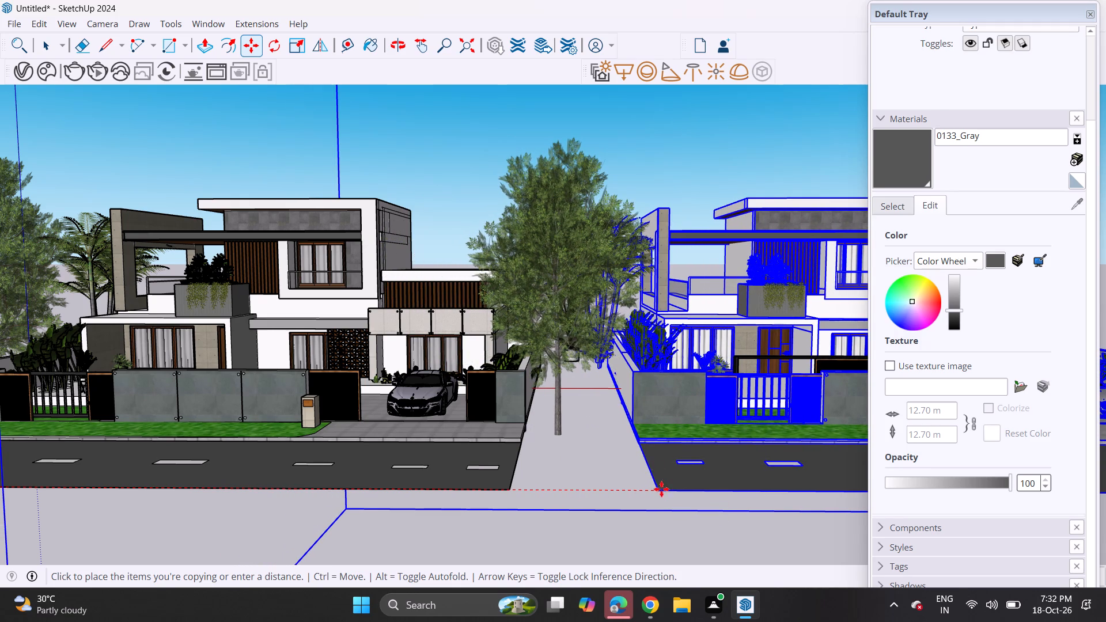
pyautogui.press('space')
# Examine the original villa and its copy along the street front, and clear the selection.
pyautogui.moveTo(400, 273); pyautogui.dragTo(517, 251, button='middle')
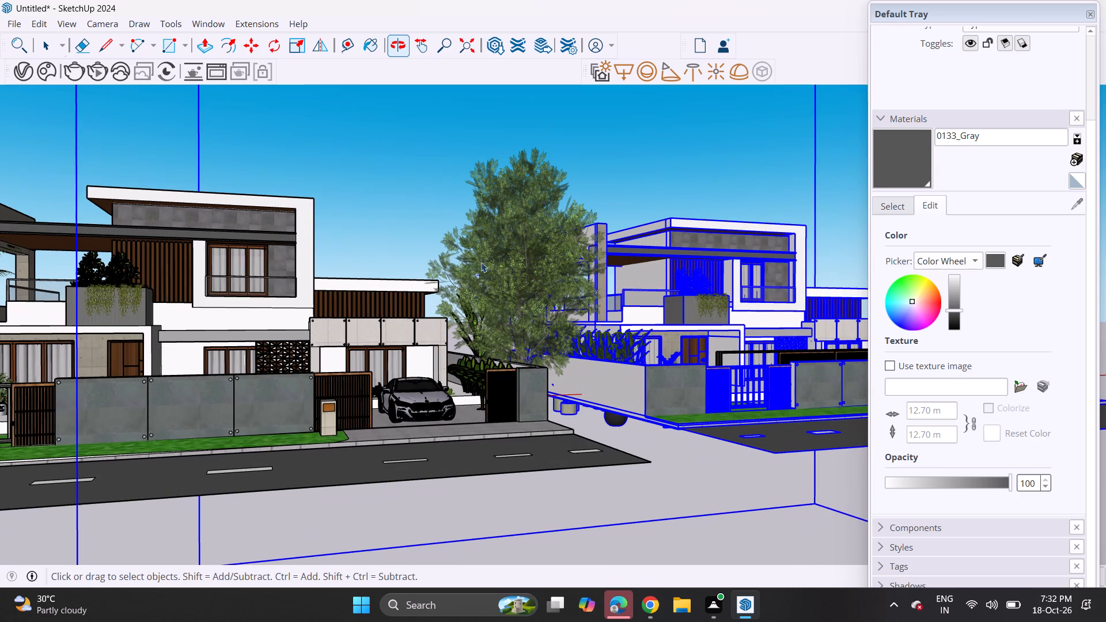
pyautogui.keyDown('shift'); pyautogui.moveTo(455, 269); pyautogui.dragTo(612, 329, button='middle'); pyautogui.keyUp('shift')
pyautogui.scroll(1, 594, 324)
pyautogui.moveTo(593, 324); pyautogui.dragTo(501, 306, button='middle')
pyautogui.keyDown('shift'); pyautogui.moveTo(432, 317); pyautogui.dragTo(559, 327, button='middle'); pyautogui.keyUp('shift')
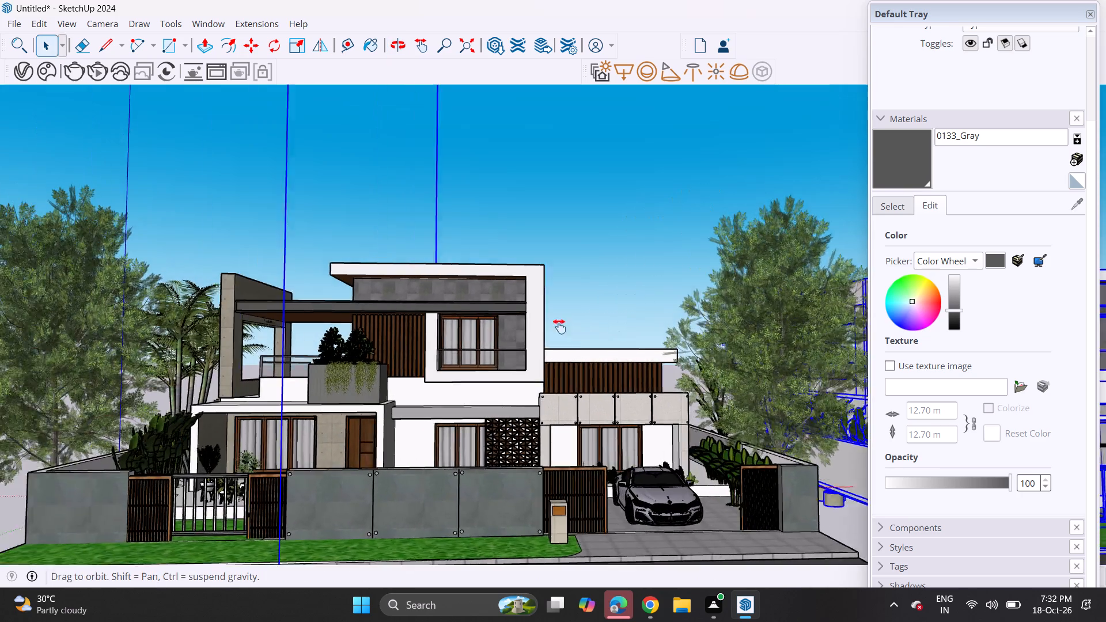
pyautogui.keyDown('shift'); pyautogui.moveTo(559, 327); pyautogui.dragTo(558, 286, button='middle'); pyautogui.keyUp('shift')
pyautogui.scroll(-2, 559, 272)
pyautogui.moveTo(562, 270); pyautogui.dragTo(562, 295, button='middle')
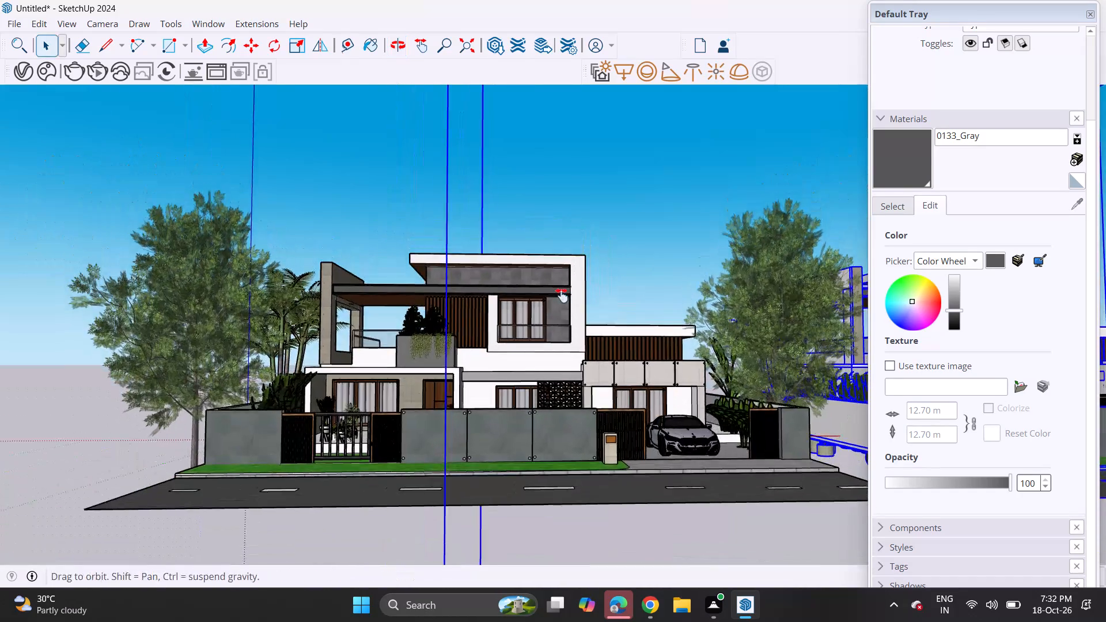
pyautogui.moveTo(562, 295); pyautogui.dragTo(566, 314, button='middle')
pyautogui.scroll(-5, 559, 294)
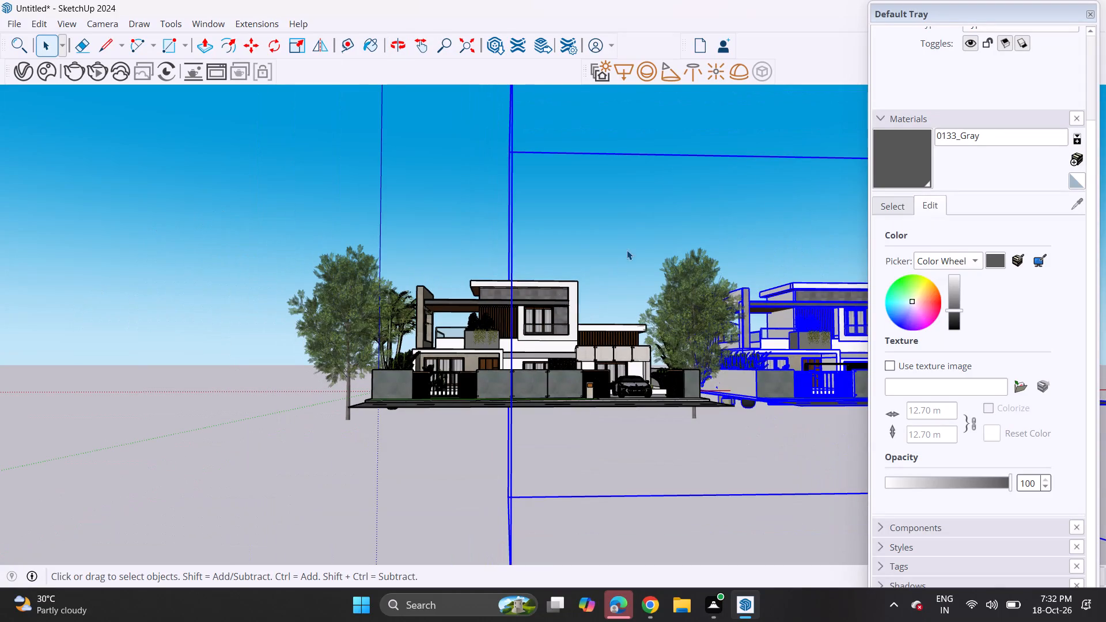
pyautogui.press('space')
pyautogui.click(634, 240)
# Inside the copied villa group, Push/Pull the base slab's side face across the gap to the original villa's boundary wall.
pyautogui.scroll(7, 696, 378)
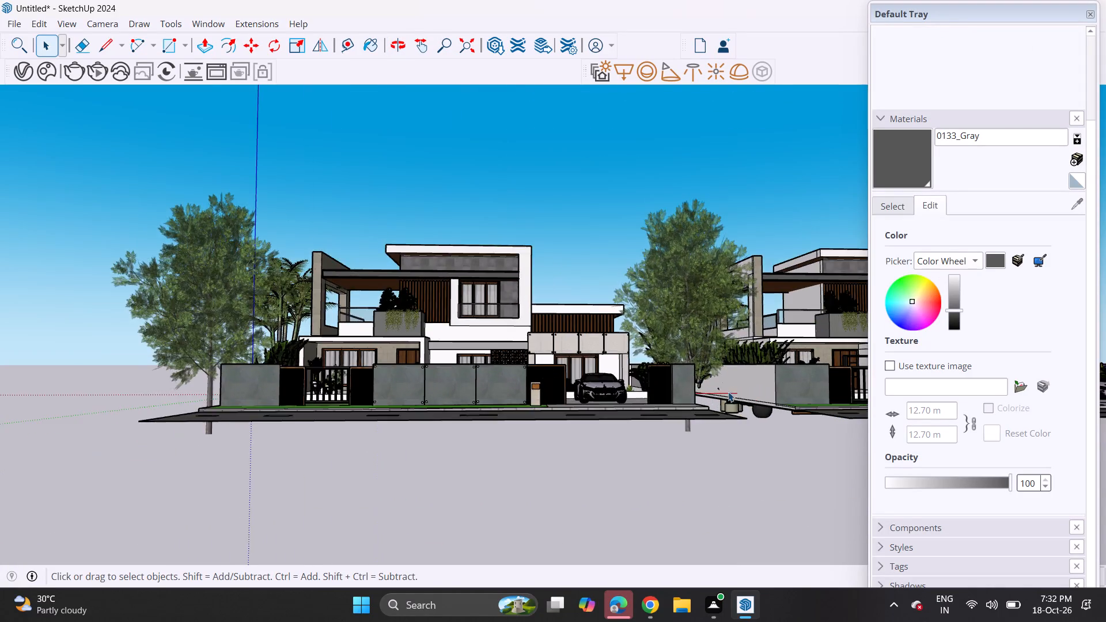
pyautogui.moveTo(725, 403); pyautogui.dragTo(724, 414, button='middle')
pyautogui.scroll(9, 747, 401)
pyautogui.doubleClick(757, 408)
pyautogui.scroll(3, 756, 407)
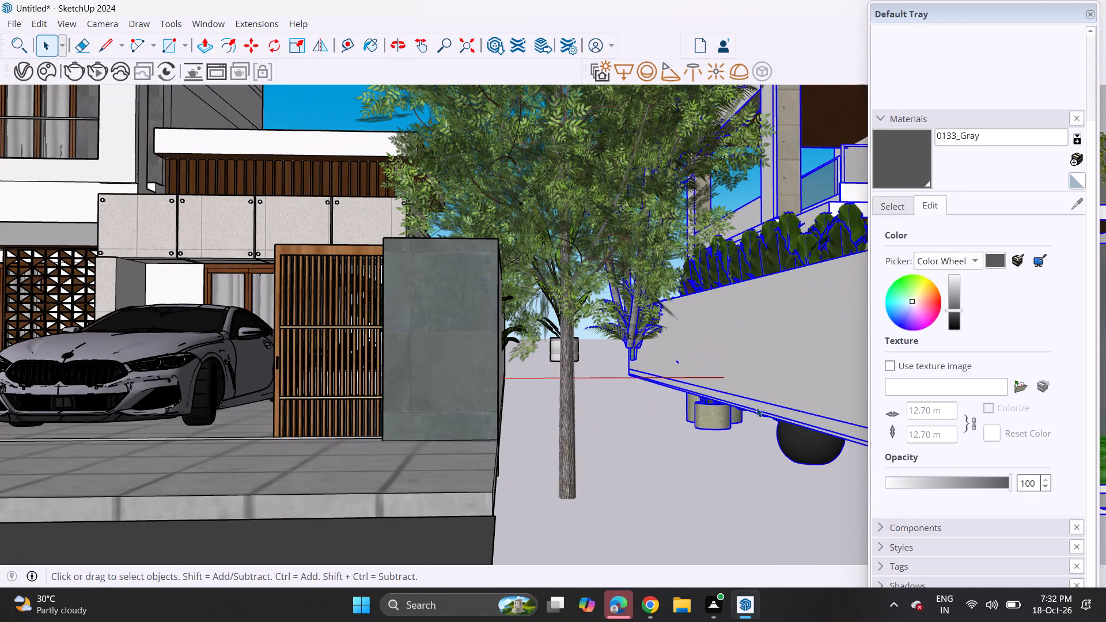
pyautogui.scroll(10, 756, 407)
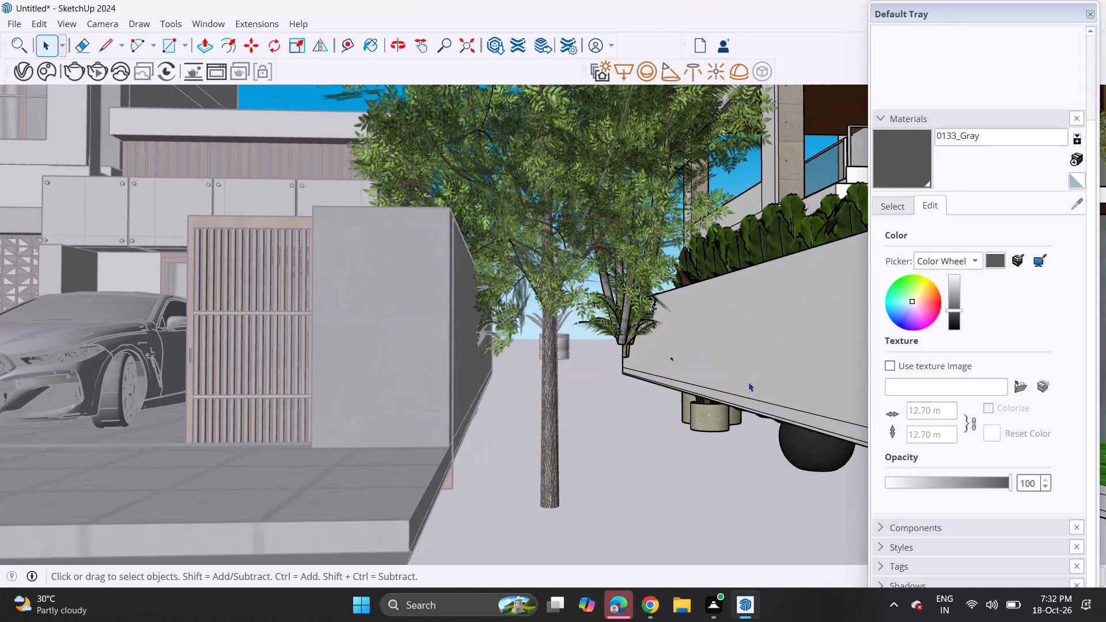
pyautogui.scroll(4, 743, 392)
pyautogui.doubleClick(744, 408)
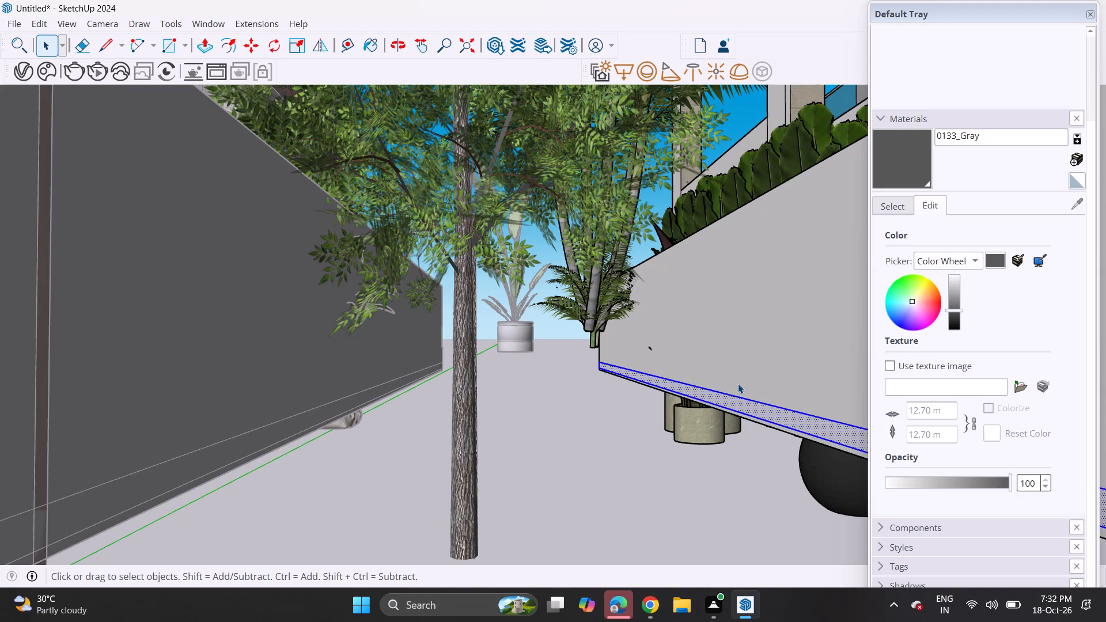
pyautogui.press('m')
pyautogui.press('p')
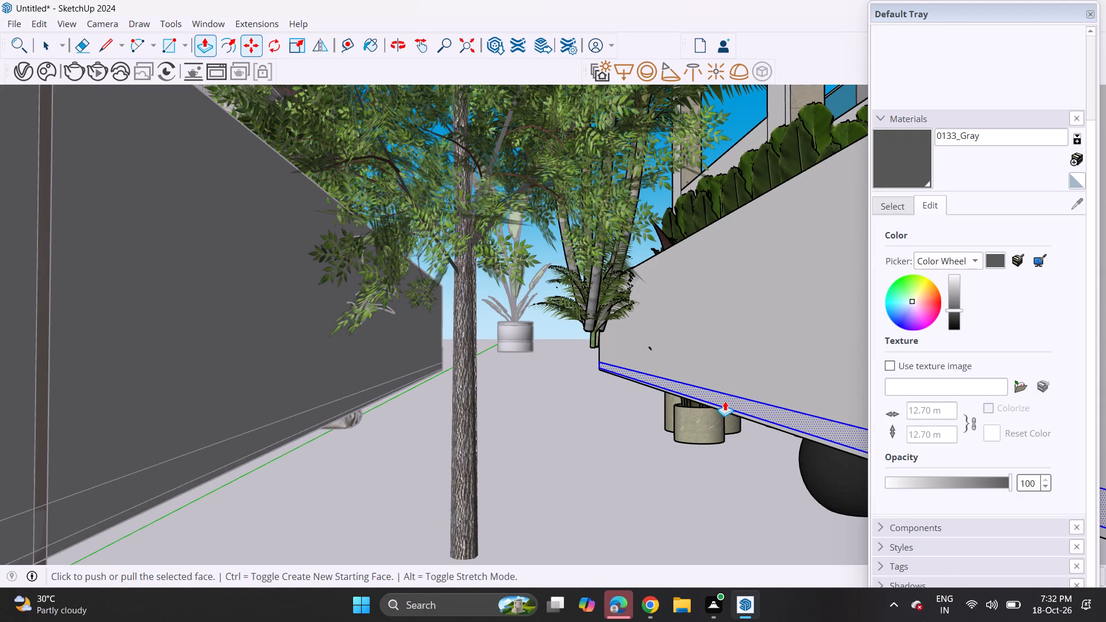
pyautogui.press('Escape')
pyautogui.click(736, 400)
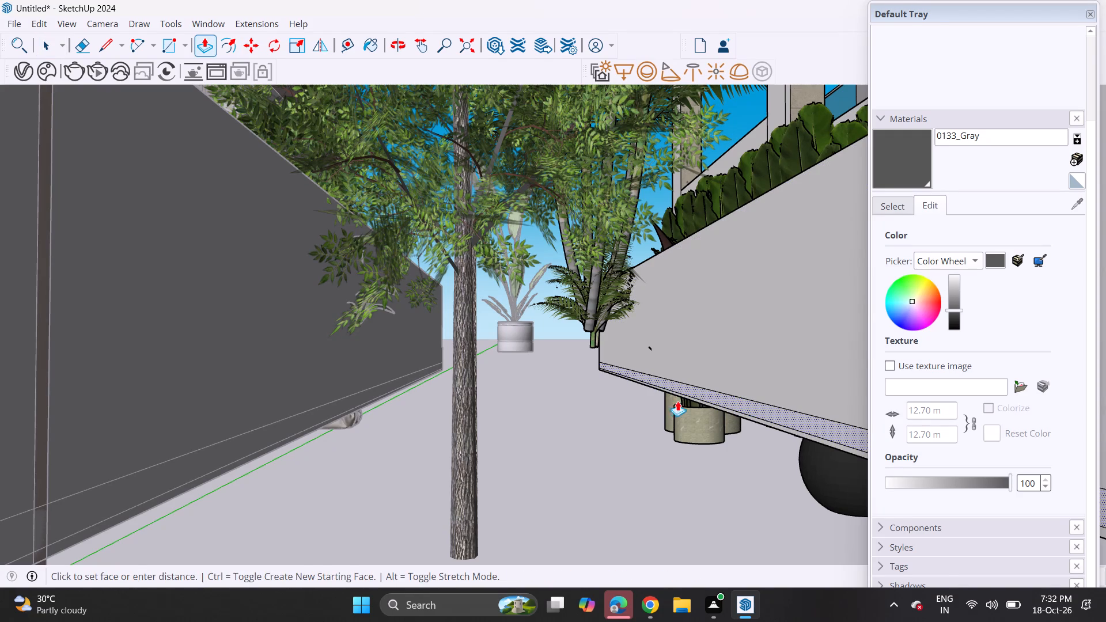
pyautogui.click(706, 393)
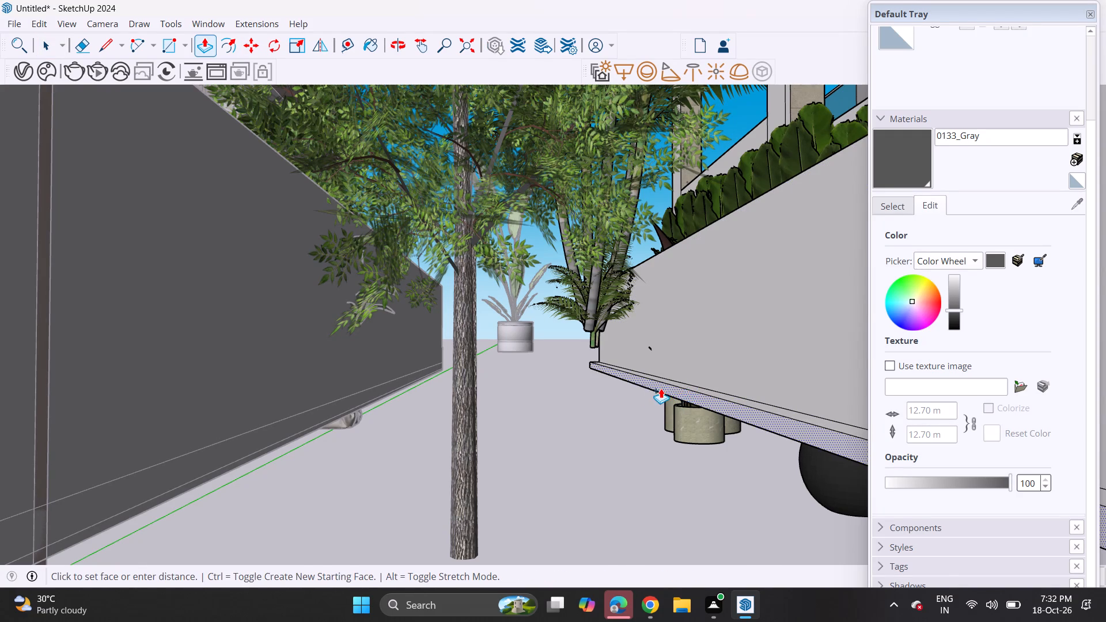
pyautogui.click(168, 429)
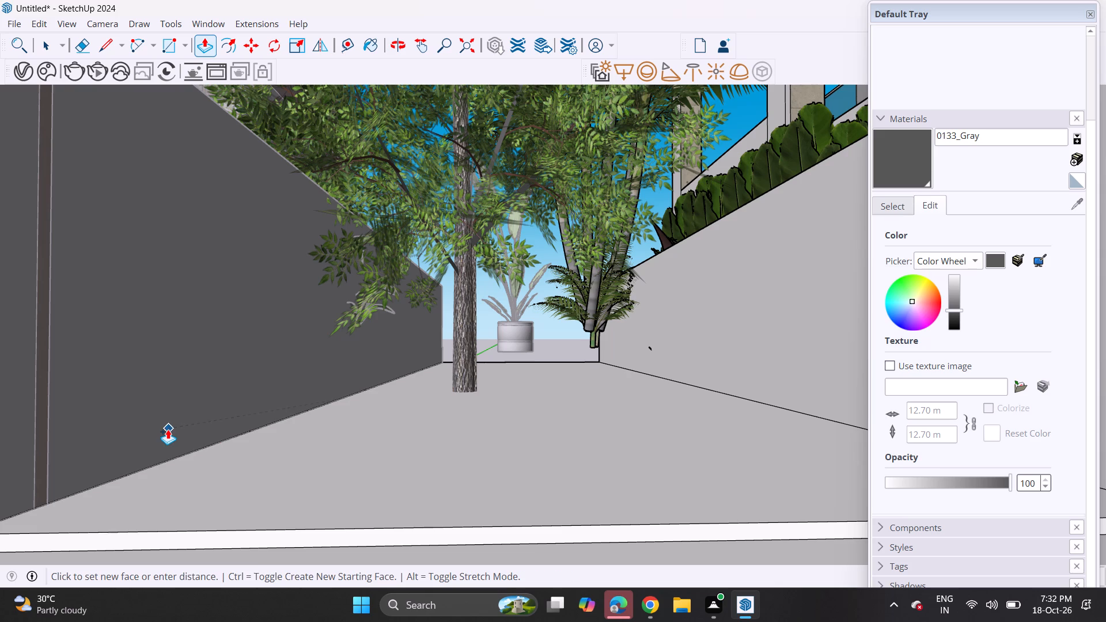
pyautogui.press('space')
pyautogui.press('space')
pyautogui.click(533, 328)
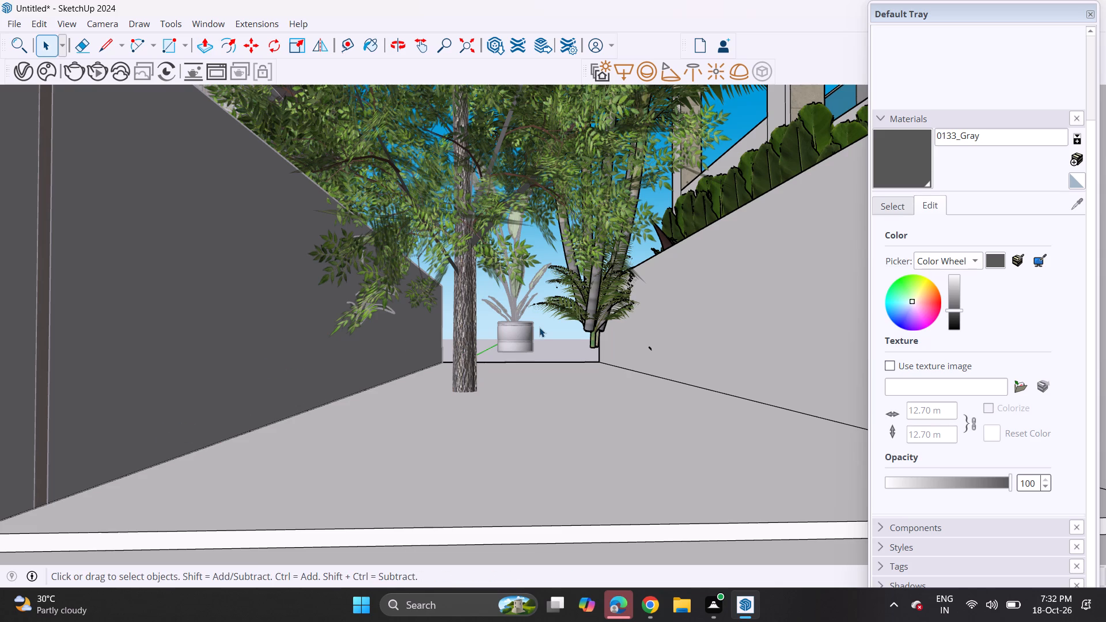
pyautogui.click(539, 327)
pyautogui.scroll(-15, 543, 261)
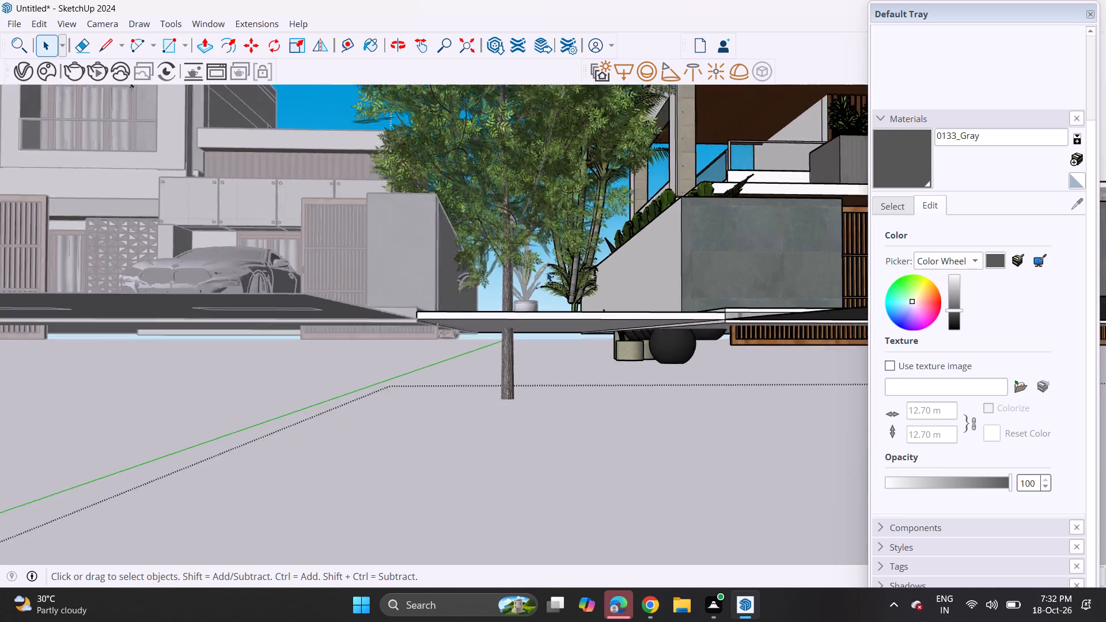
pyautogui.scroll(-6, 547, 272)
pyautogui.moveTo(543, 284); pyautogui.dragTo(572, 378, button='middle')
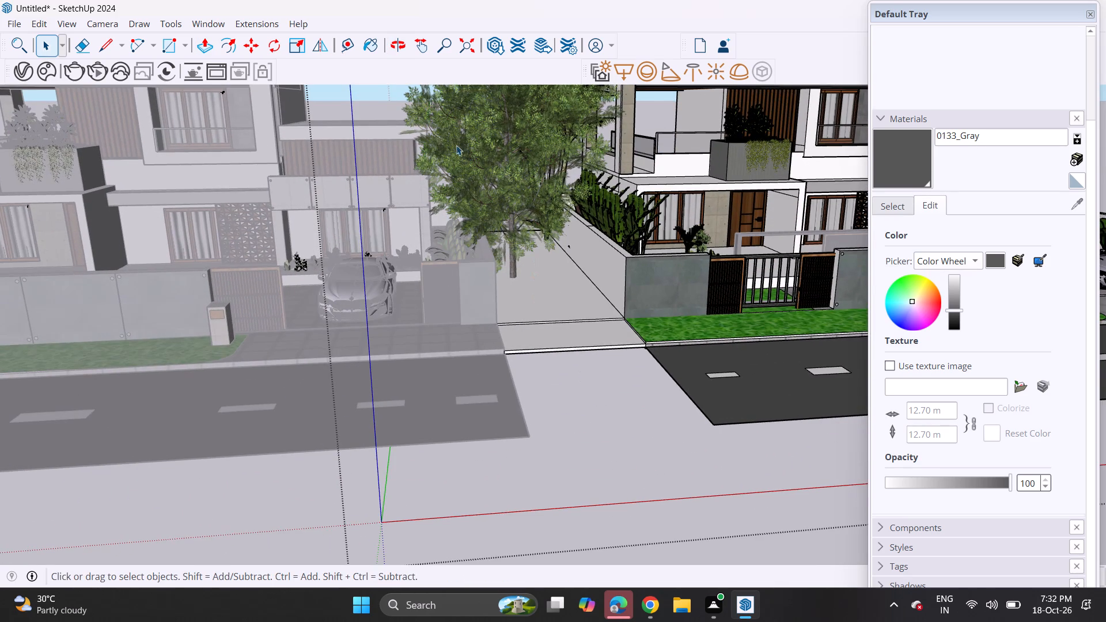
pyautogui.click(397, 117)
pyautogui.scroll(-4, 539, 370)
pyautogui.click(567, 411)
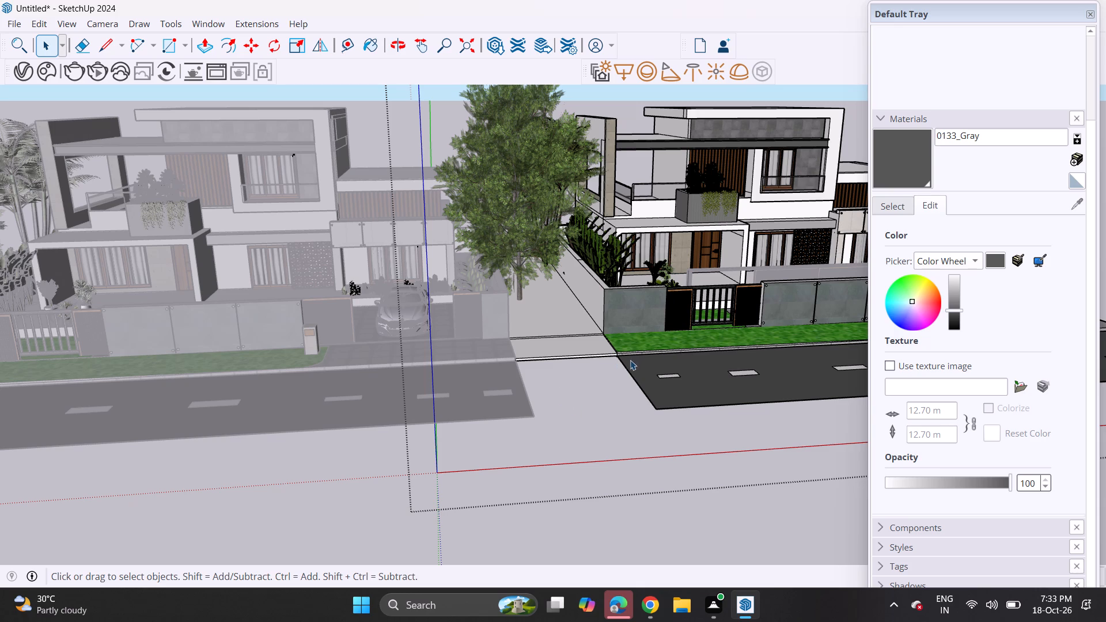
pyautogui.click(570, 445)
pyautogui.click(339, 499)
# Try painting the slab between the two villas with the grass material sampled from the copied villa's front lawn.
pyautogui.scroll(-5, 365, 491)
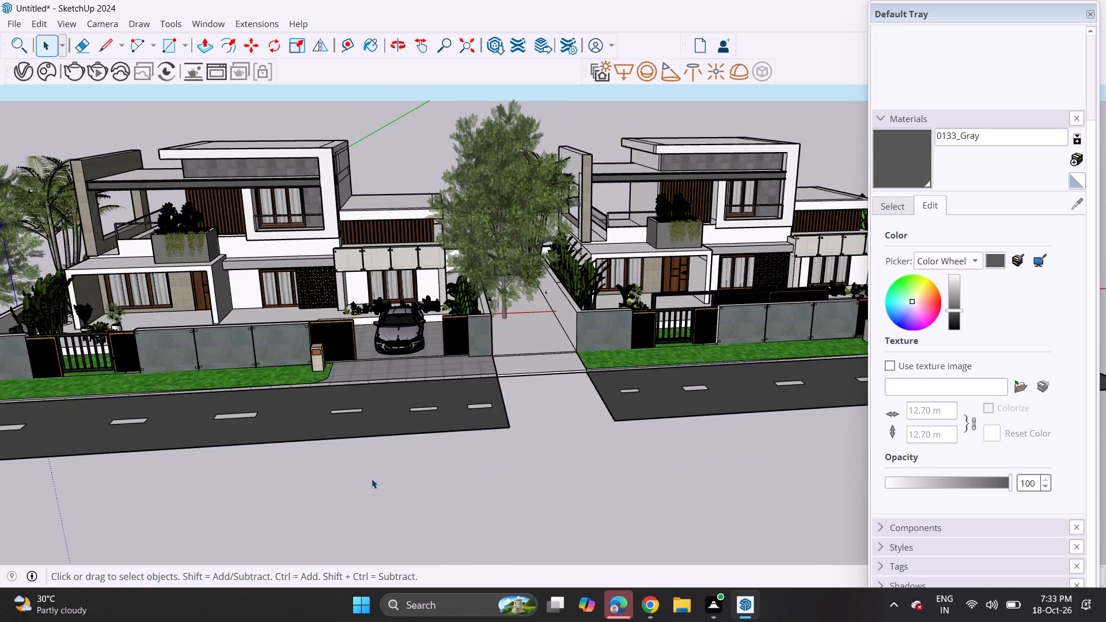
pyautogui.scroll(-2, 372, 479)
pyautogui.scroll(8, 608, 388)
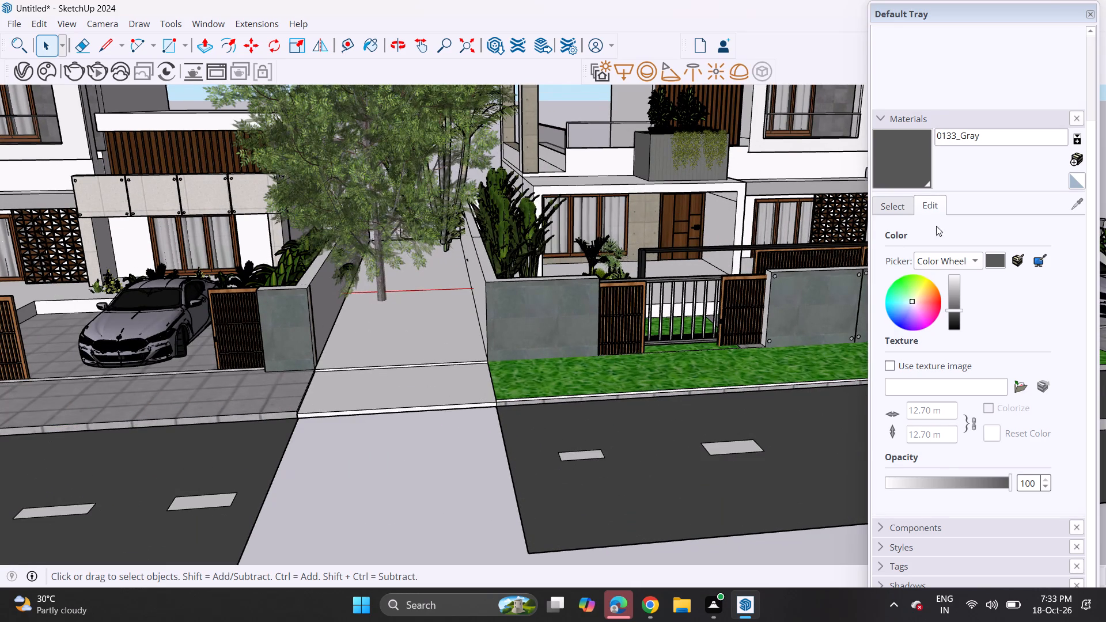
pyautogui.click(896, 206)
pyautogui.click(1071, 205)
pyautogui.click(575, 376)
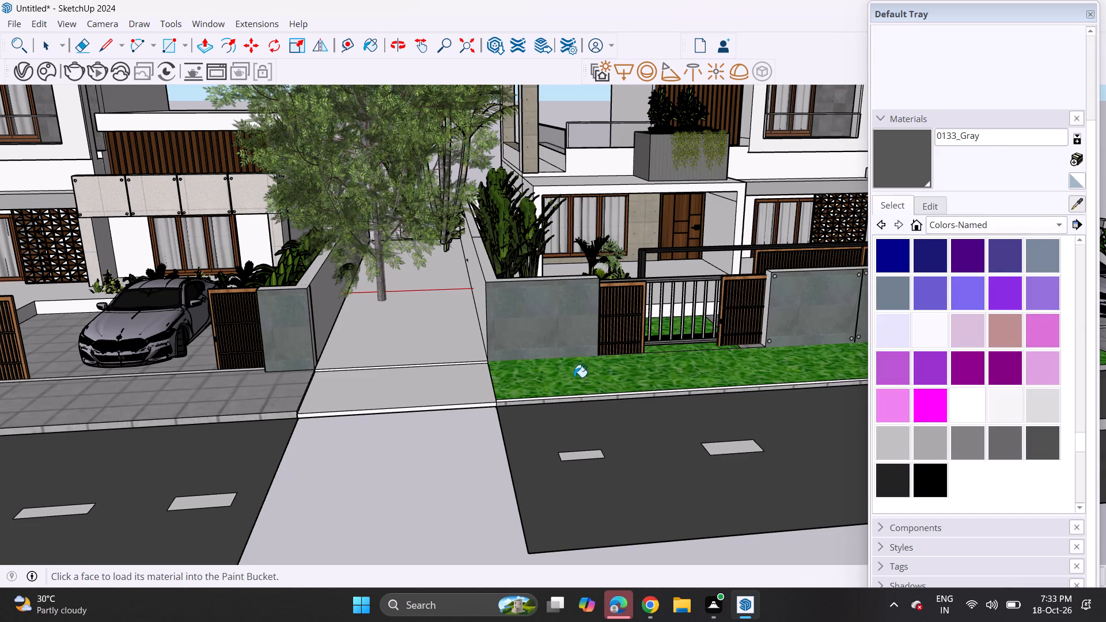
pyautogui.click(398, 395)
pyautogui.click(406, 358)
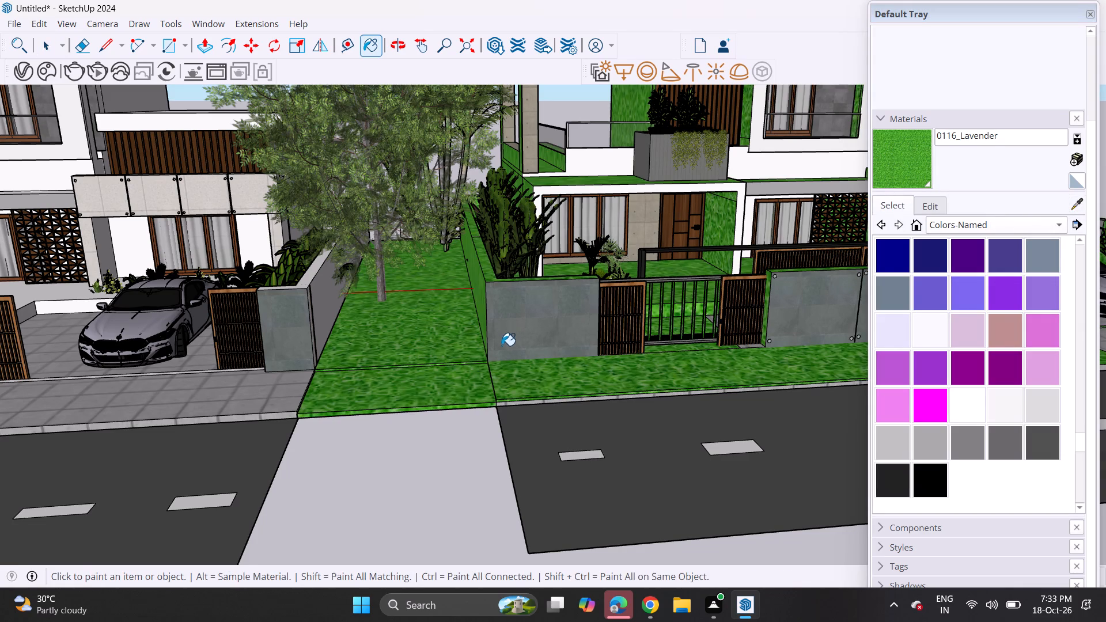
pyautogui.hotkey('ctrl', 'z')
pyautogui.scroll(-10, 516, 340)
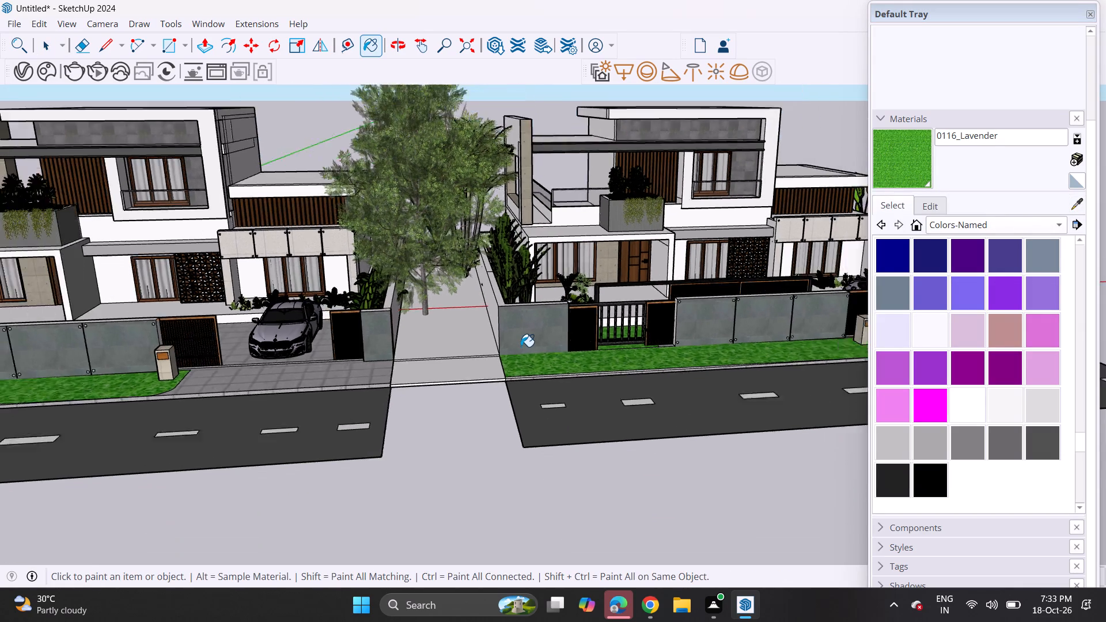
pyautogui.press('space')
# Examine both villas and the strip between them from above and from the street front.
pyautogui.keyDown('shift'); pyautogui.moveTo(423, 352); pyautogui.dragTo(600, 392, button='middle'); pyautogui.keyUp('shift')
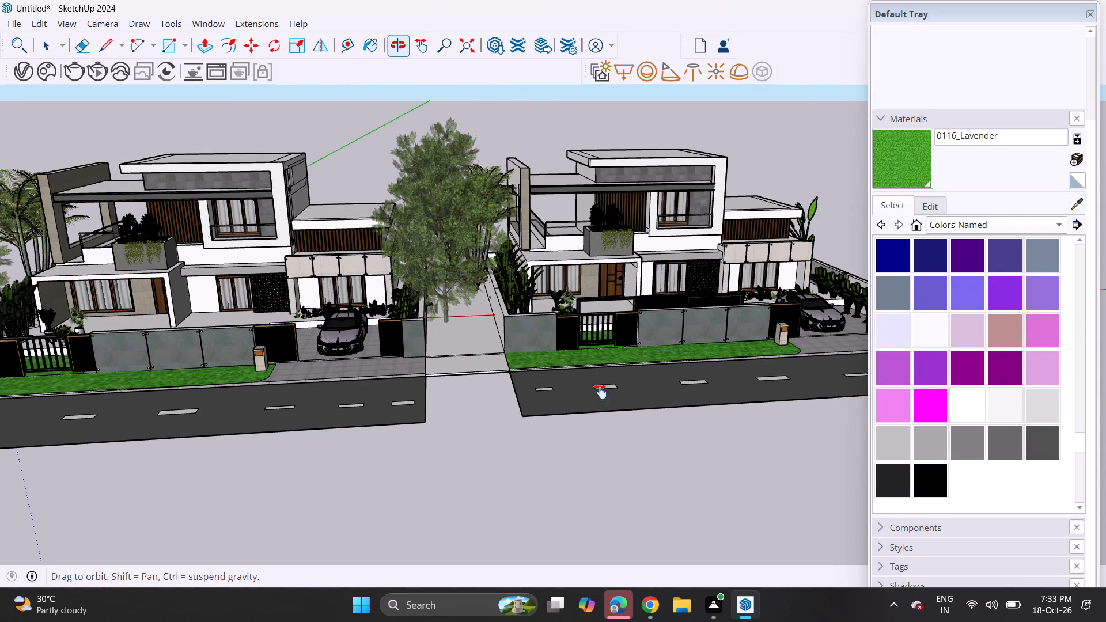
pyautogui.keyDown('shift'); pyautogui.moveTo(600, 392); pyautogui.dragTo(732, 447, button='middle'); pyautogui.keyUp('shift')
pyautogui.moveTo(707, 425); pyautogui.dragTo(683, 356, button='middle')
pyautogui.scroll(3, 556, 353)
pyautogui.moveTo(586, 353); pyautogui.dragTo(552, 342, button='middle')
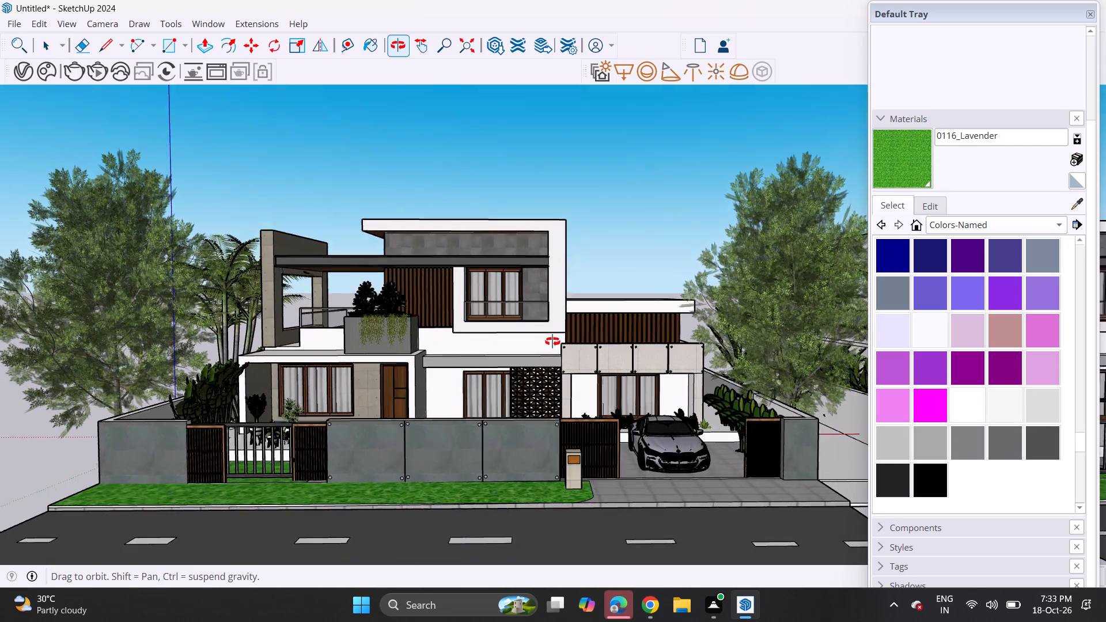
pyautogui.moveTo(552, 342); pyautogui.dragTo(560, 343, button='middle')
pyautogui.scroll(-3, 569, 344)
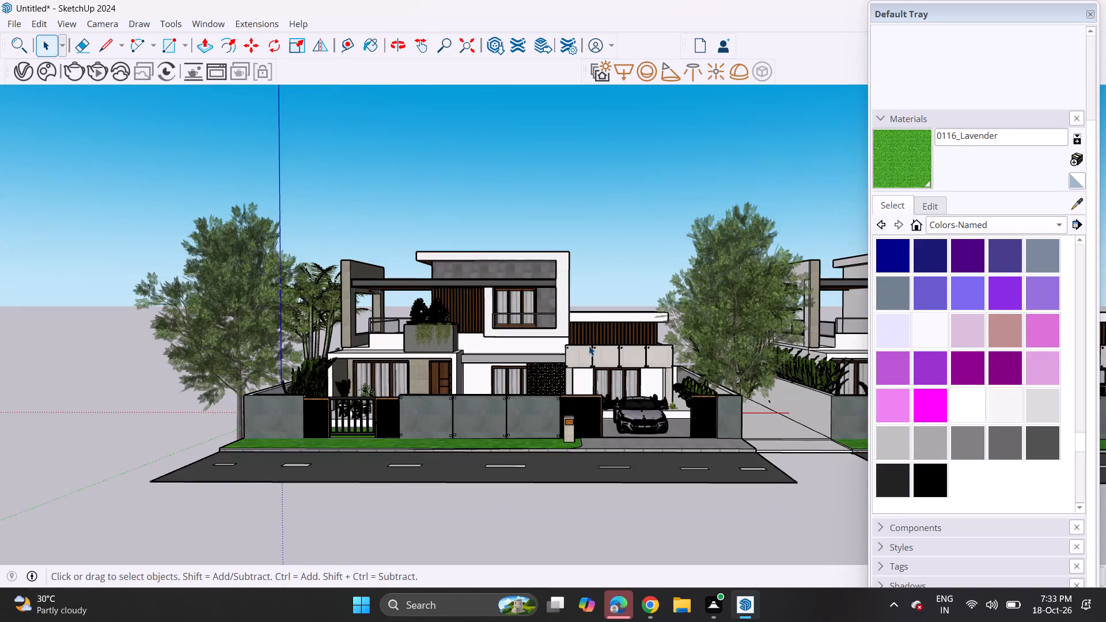
pyautogui.moveTo(589, 346); pyautogui.dragTo(406, 354, button='middle')
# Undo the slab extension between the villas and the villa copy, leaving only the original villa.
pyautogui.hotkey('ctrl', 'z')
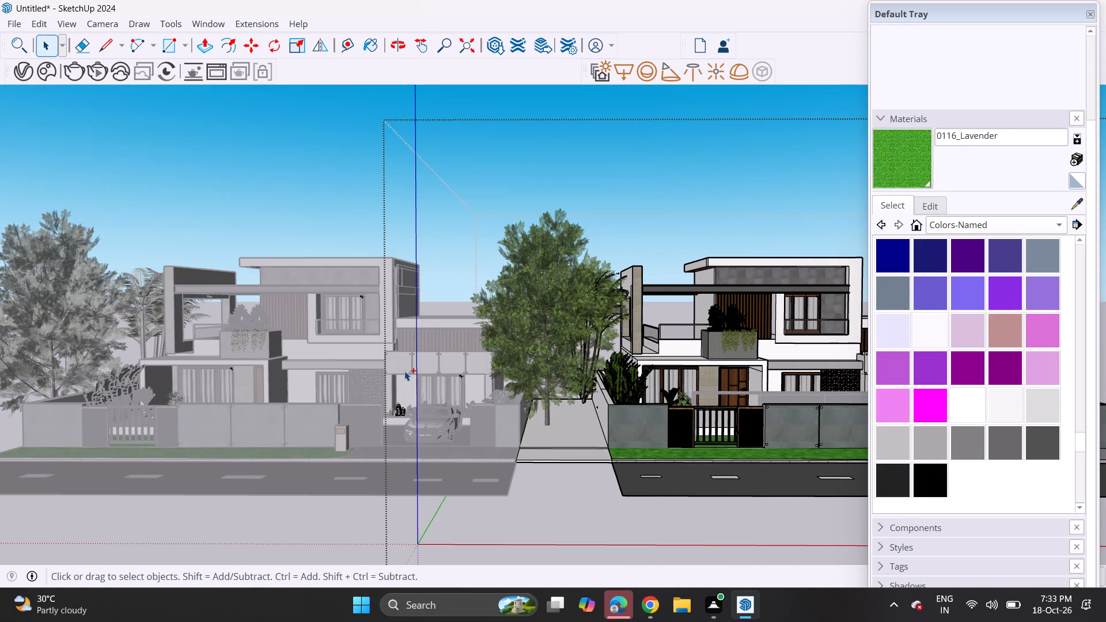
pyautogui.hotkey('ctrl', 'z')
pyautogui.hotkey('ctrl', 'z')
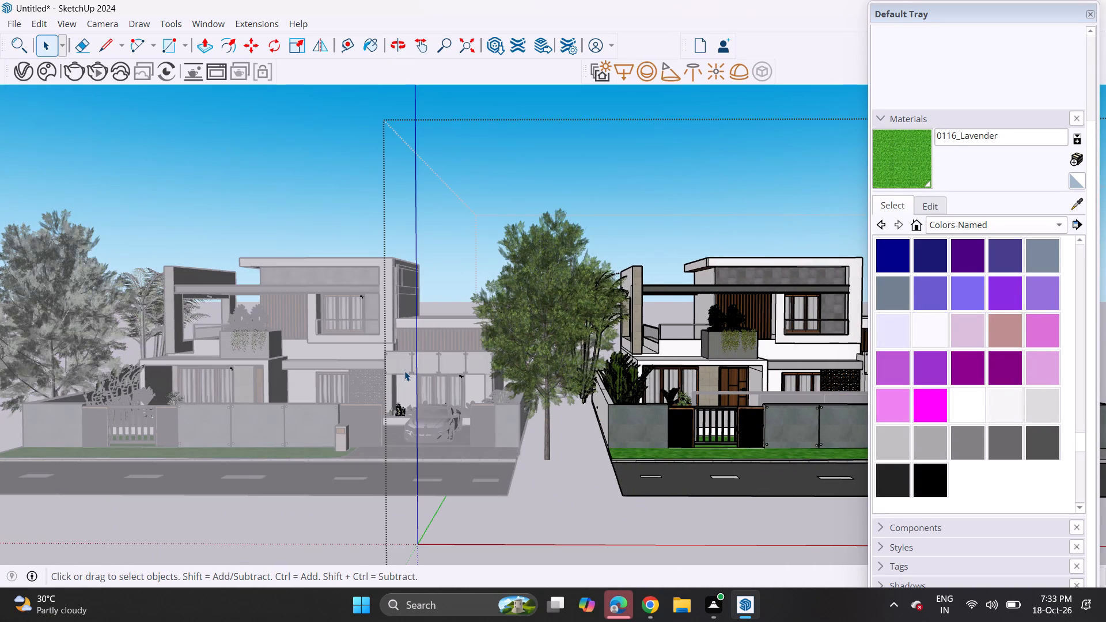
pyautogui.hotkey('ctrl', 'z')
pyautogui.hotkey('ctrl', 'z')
# Explode the villa scene group back into its separate objects and spot-check the wall, planting and tree as individual selections.
pyautogui.scroll(-4, 417, 380)
pyautogui.keyDown('shift'); pyautogui.moveTo(301, 359); pyautogui.dragTo(419, 398, button='middle'); pyautogui.keyUp('shift')
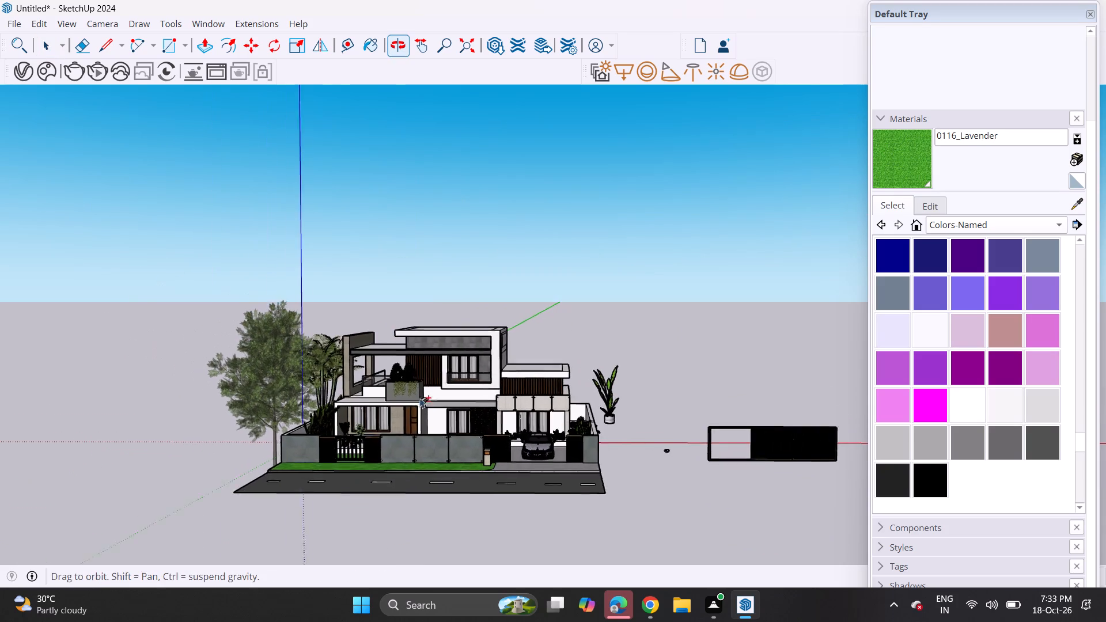
pyautogui.keyDown('shift'); pyautogui.moveTo(419, 398); pyautogui.dragTo(418, 397, button='middle'); pyautogui.keyUp('shift')
pyautogui.click(413, 420)
pyautogui.rightClick(427, 416)
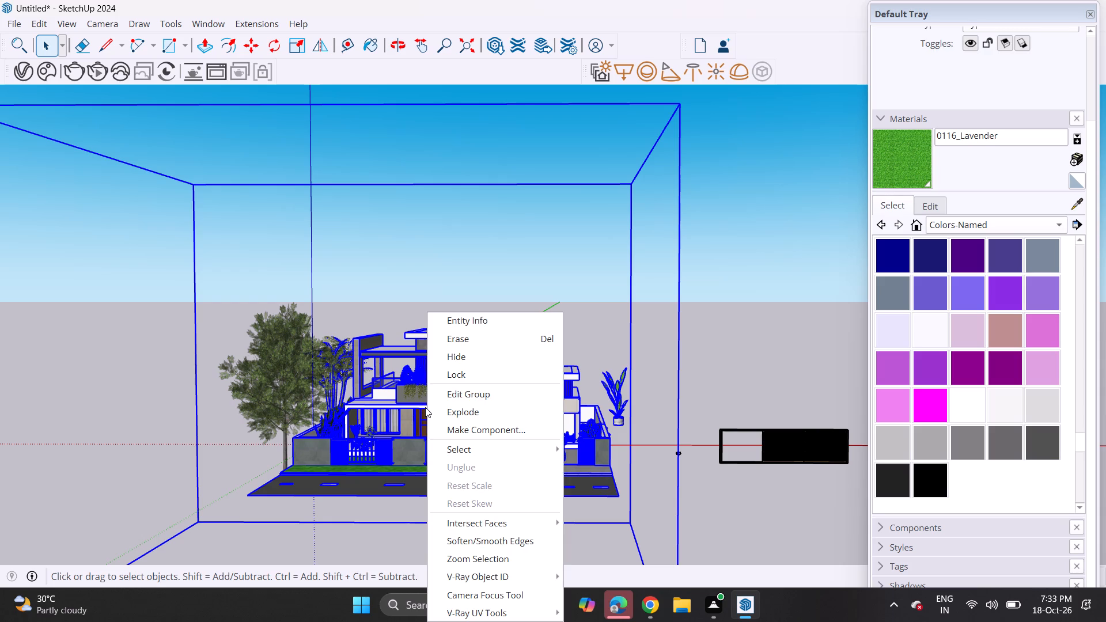
pyautogui.click(466, 412)
pyautogui.click(374, 434)
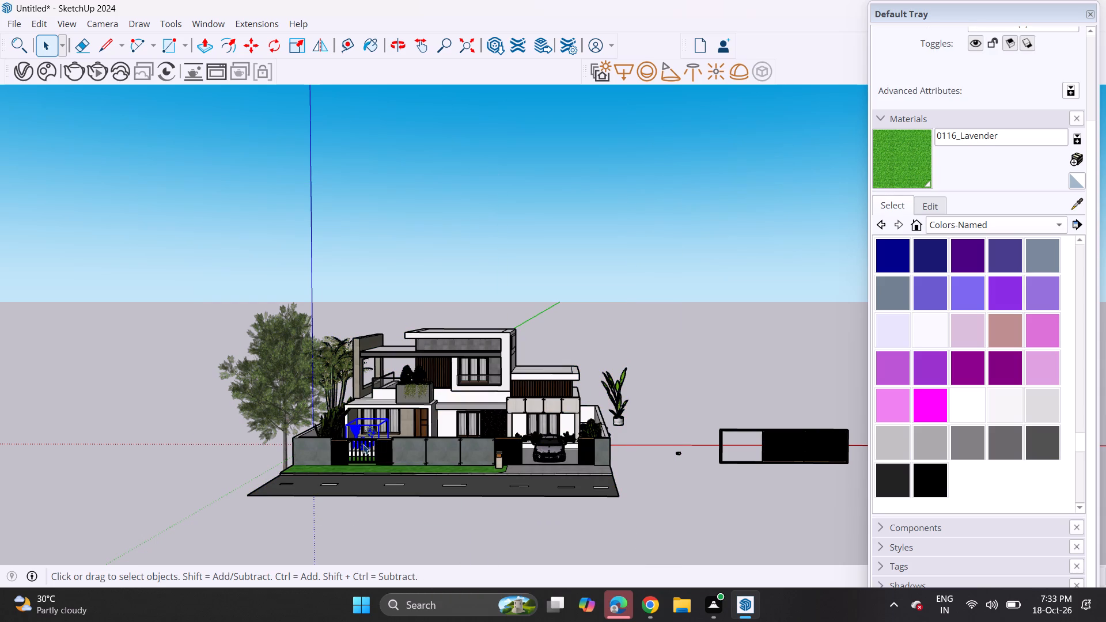
pyautogui.click(326, 441)
pyautogui.click(293, 449)
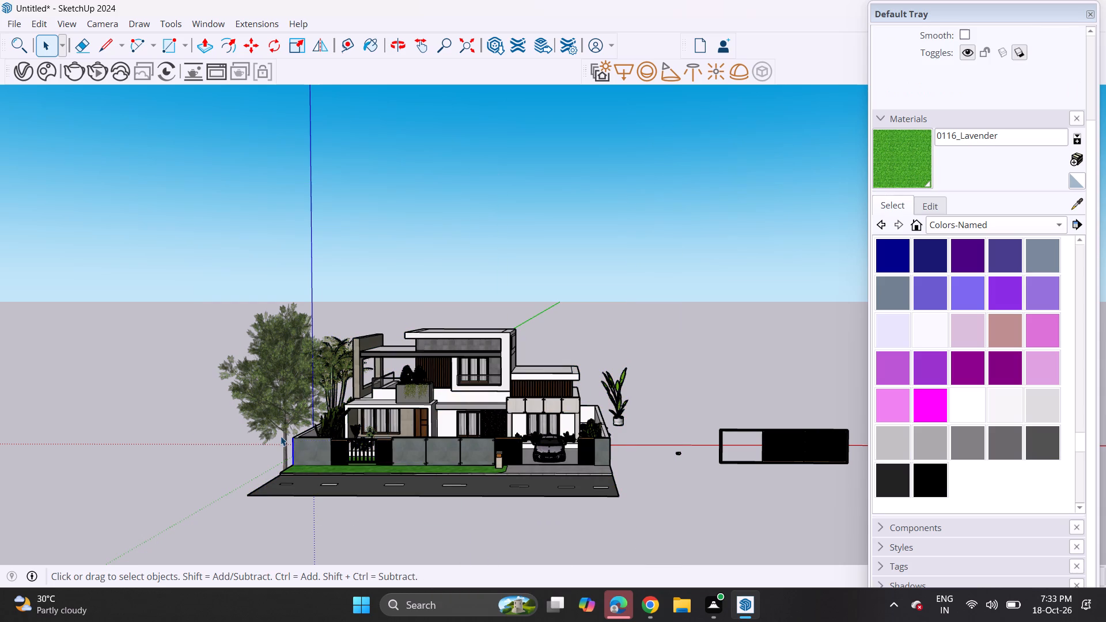
pyautogui.click(280, 434)
pyautogui.click(286, 432)
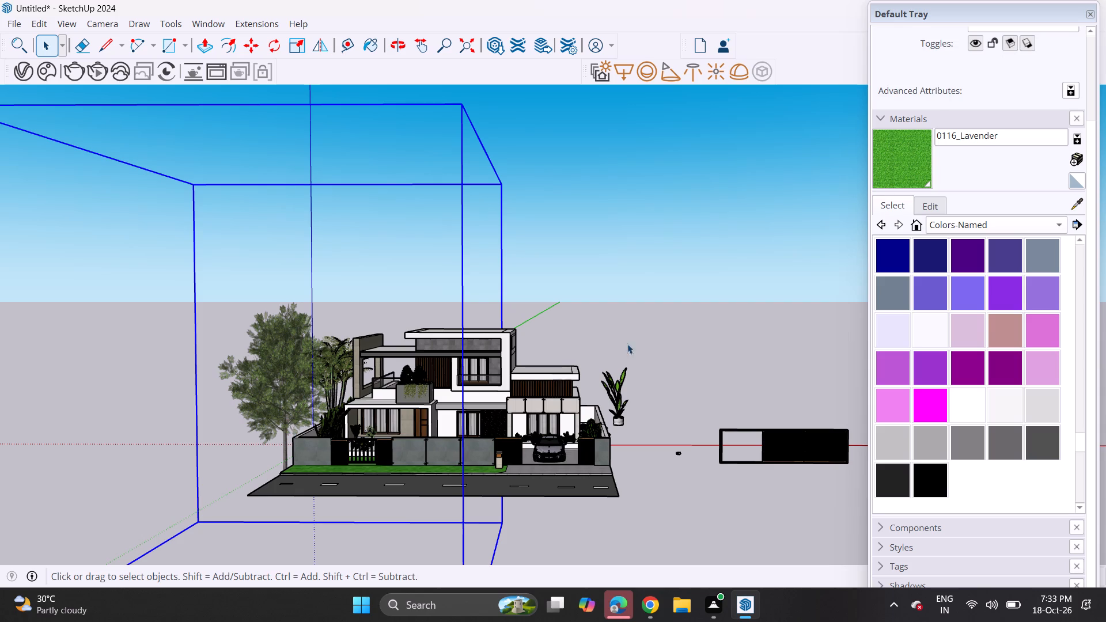
pyautogui.click(612, 326)
# Move the stray potted plant outside the plot closer to the villa's side boundary wall, near the driveway side.
pyautogui.moveTo(622, 407); pyautogui.dragTo(590, 455, button='middle')
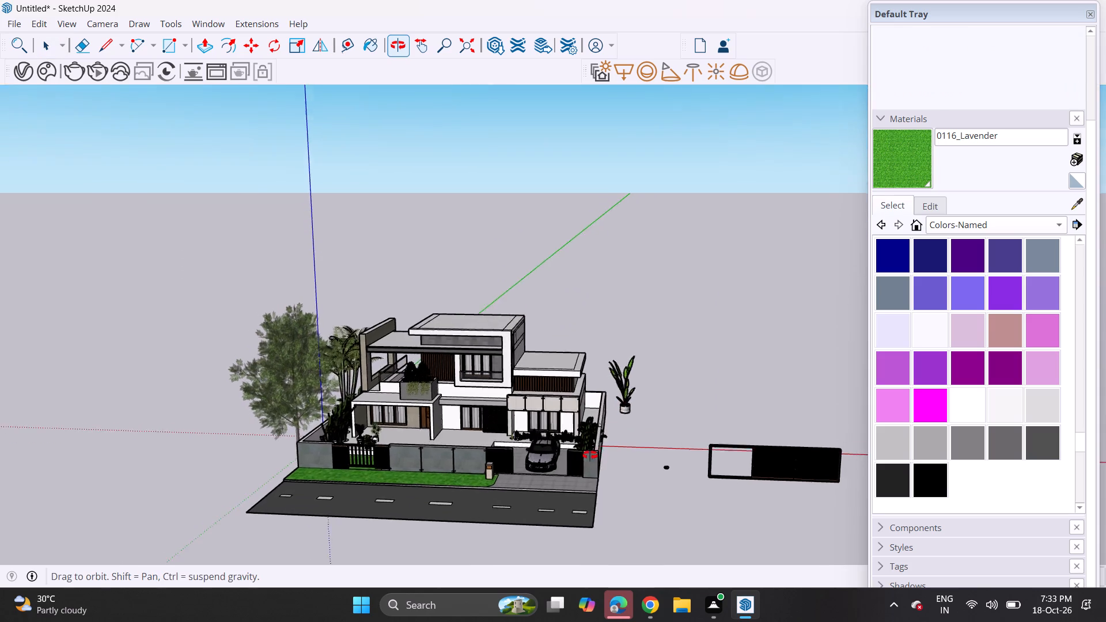
pyautogui.moveTo(590, 455); pyautogui.dragTo(484, 519, button='middle')
pyautogui.scroll(4, 679, 420)
pyautogui.scroll(3, 647, 385)
pyautogui.click(639, 378)
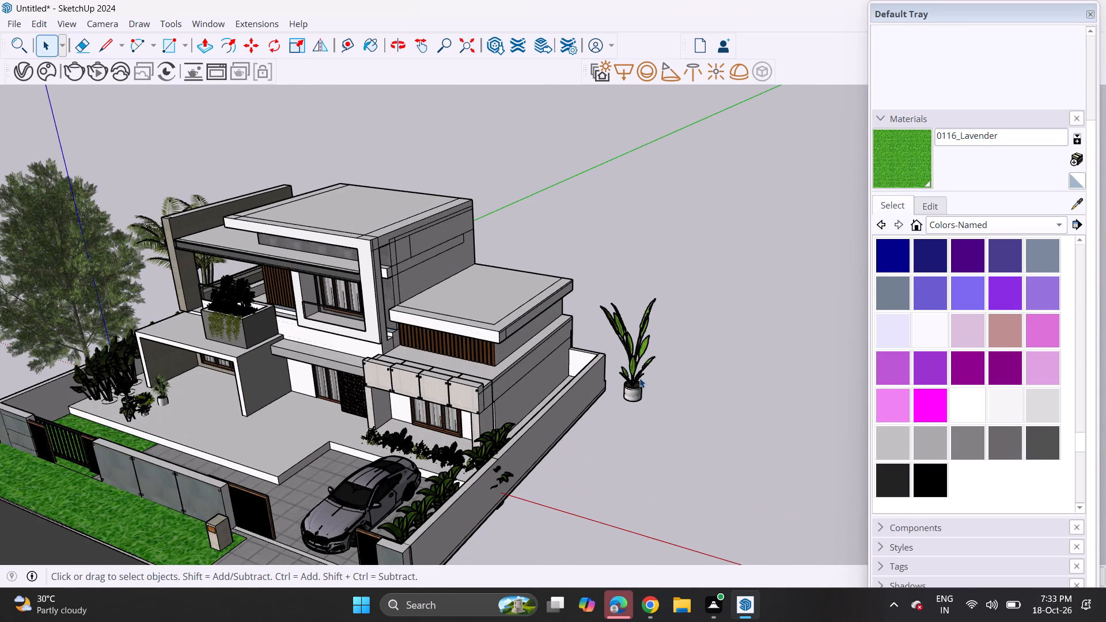
pyautogui.scroll(3, 639, 378)
pyautogui.press('m')
pyautogui.click(637, 380)
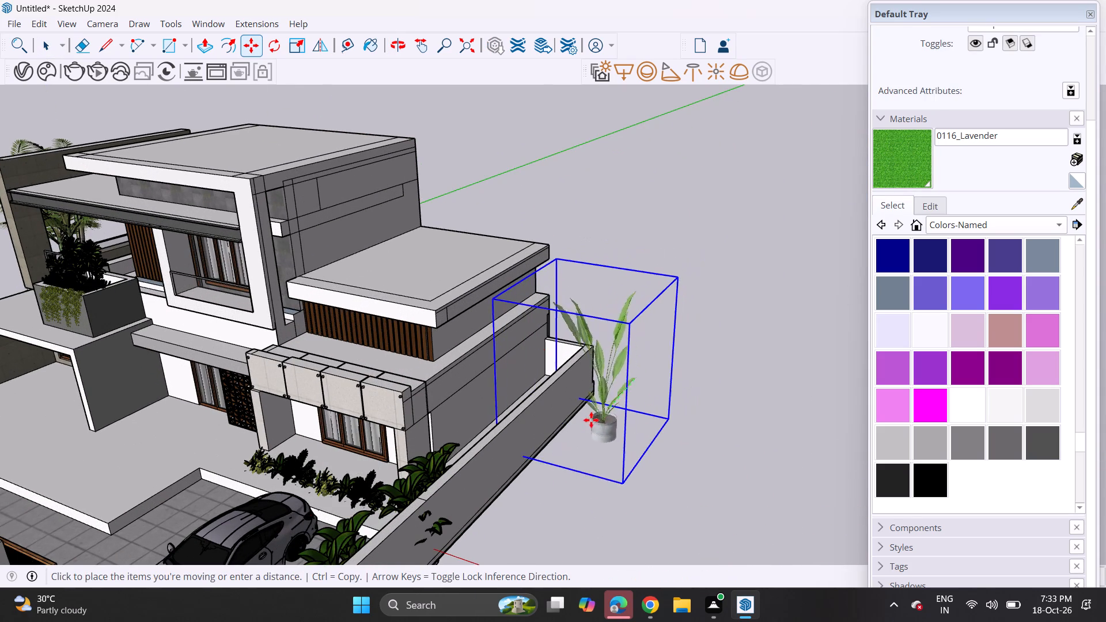
pyautogui.click(546, 475)
pyautogui.moveTo(535, 488); pyautogui.dragTo(607, 428, button='middle')
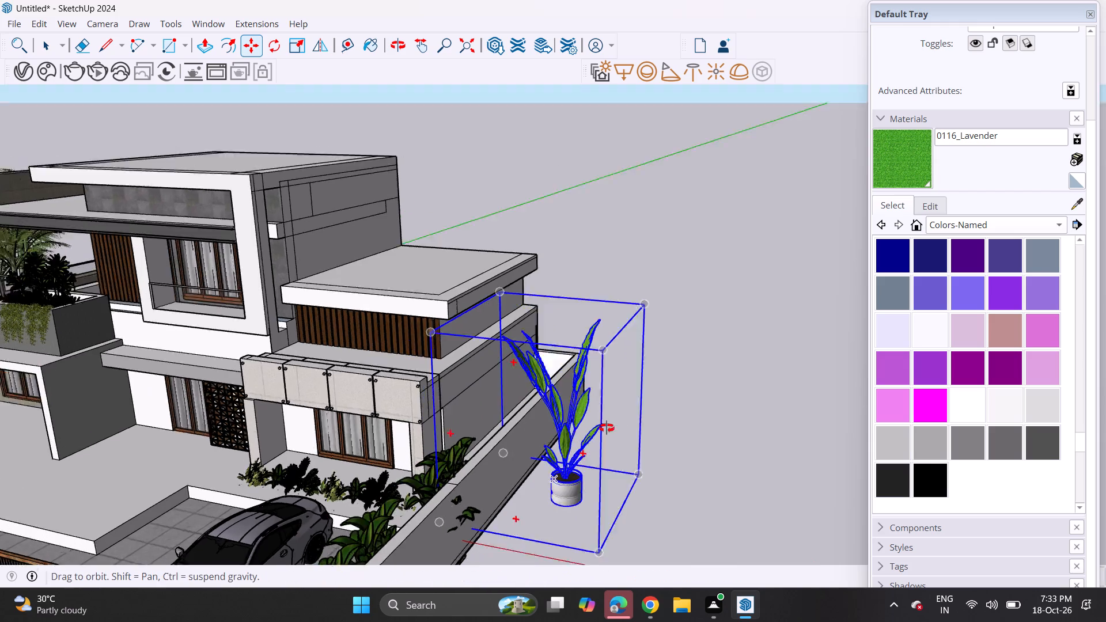
pyautogui.moveTo(607, 428); pyautogui.dragTo(758, 358, button='middle')
pyautogui.scroll(-3, 724, 360)
pyautogui.moveTo(719, 364); pyautogui.dragTo(664, 359, button='middle')
pyautogui.scroll(-5, 657, 354)
pyautogui.moveTo(640, 370); pyautogui.dragTo(713, 393, button='middle')
pyautogui.press('space')
pyautogui.click(685, 273)
# Copy the whole villa scene with its road and plants alongside the driveway end, joining the road corners end to end.
pyautogui.moveTo(695, 302); pyautogui.dragTo(673, 310, button='middle')
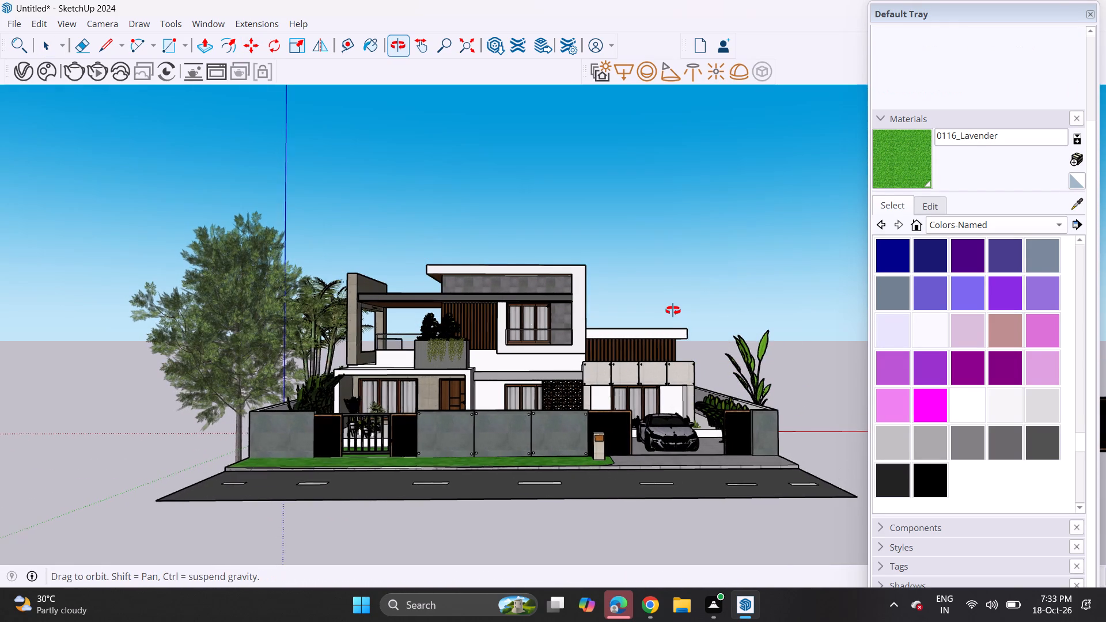
pyautogui.moveTo(673, 310); pyautogui.dragTo(673, 310, button='middle')
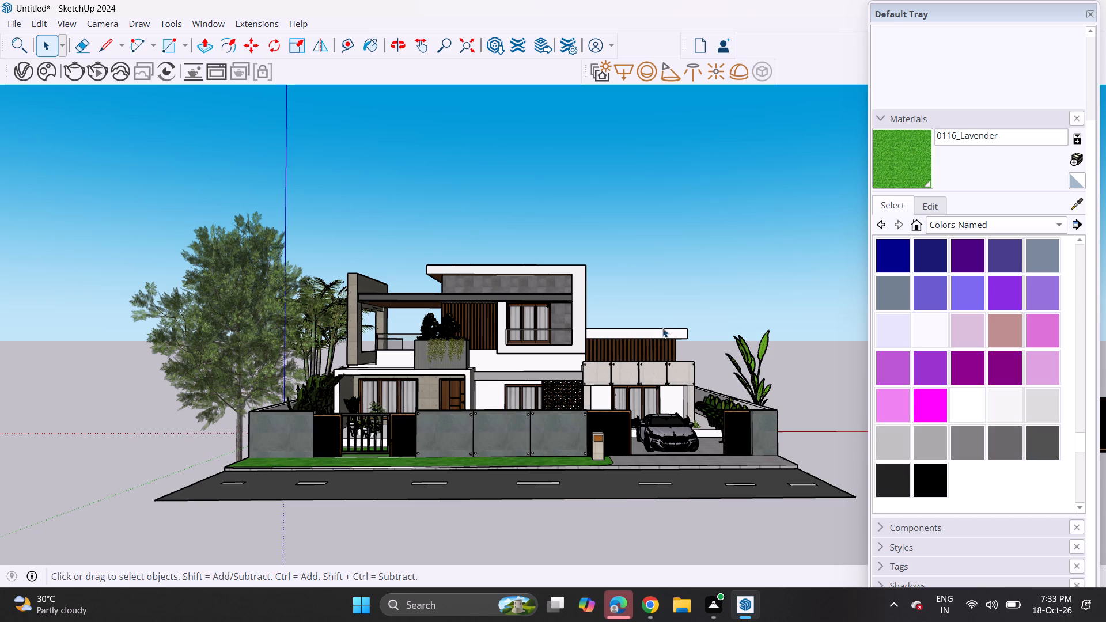
pyautogui.scroll(-4, 77, 202)
pyautogui.moveTo(78, 166); pyautogui.dragTo(643, 456)
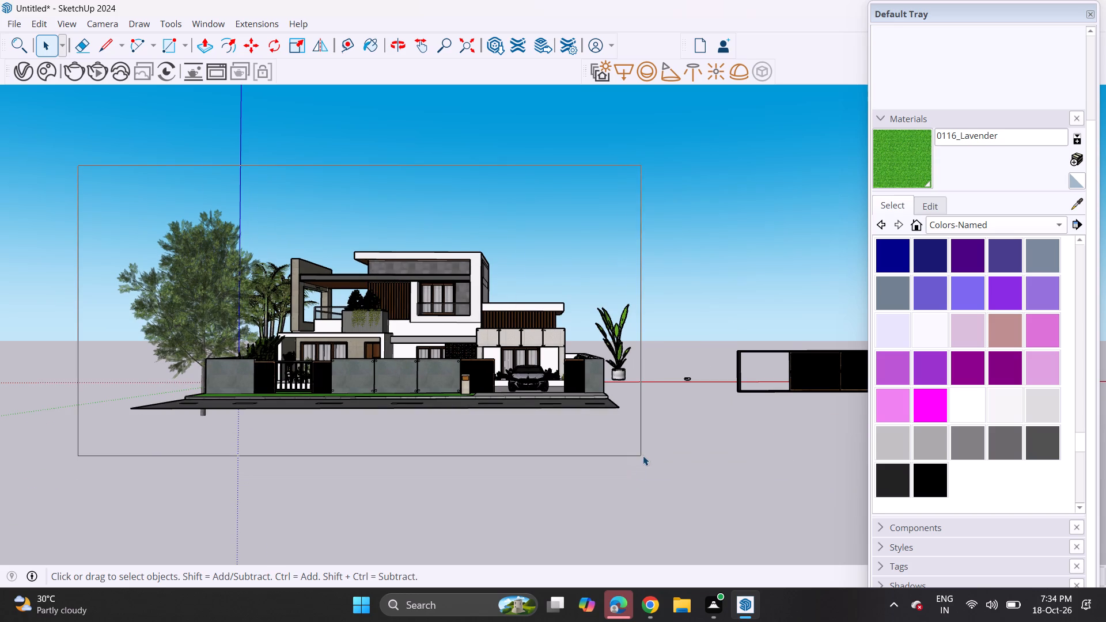
pyautogui.moveTo(643, 456); pyautogui.dragTo(642, 455)
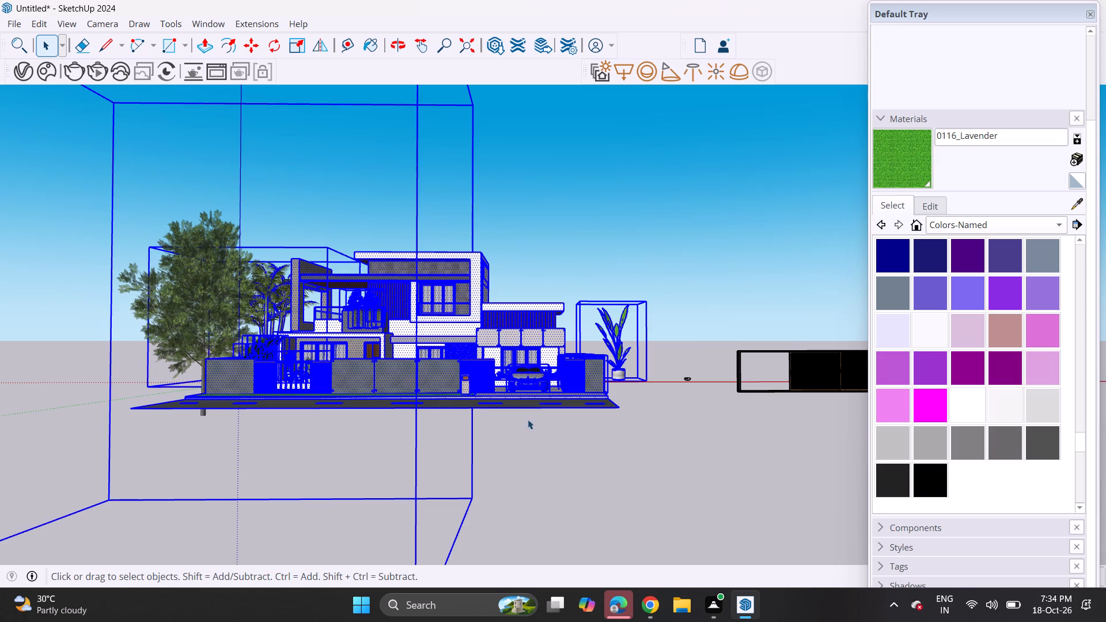
pyautogui.scroll(8, 162, 405)
pyautogui.press('m')
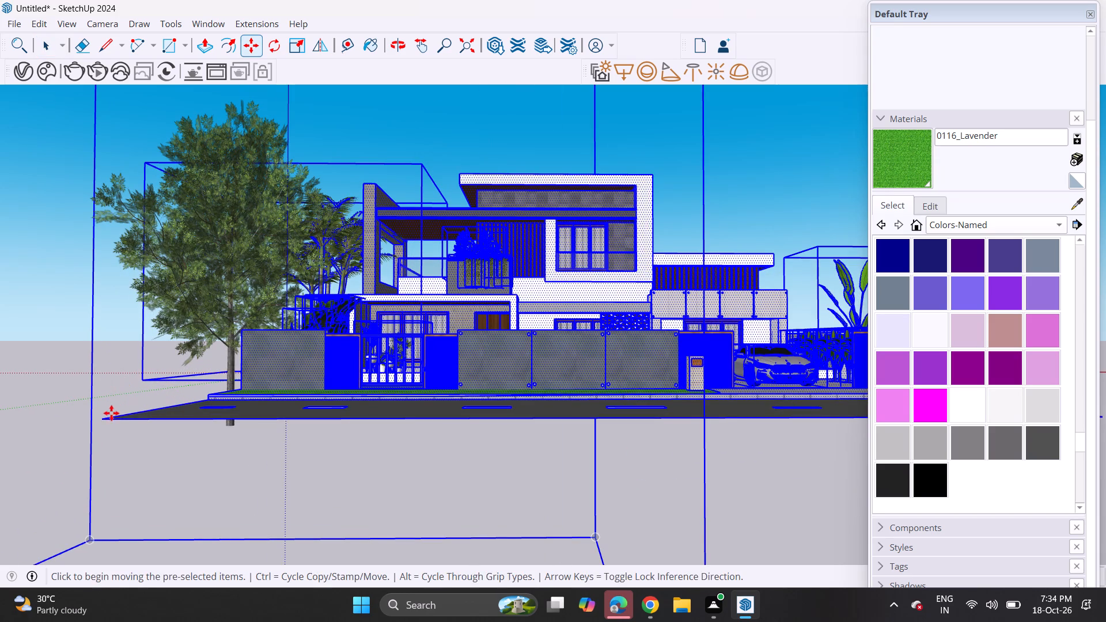
pyautogui.click(104, 415)
pyautogui.scroll(-3, 549, 390)
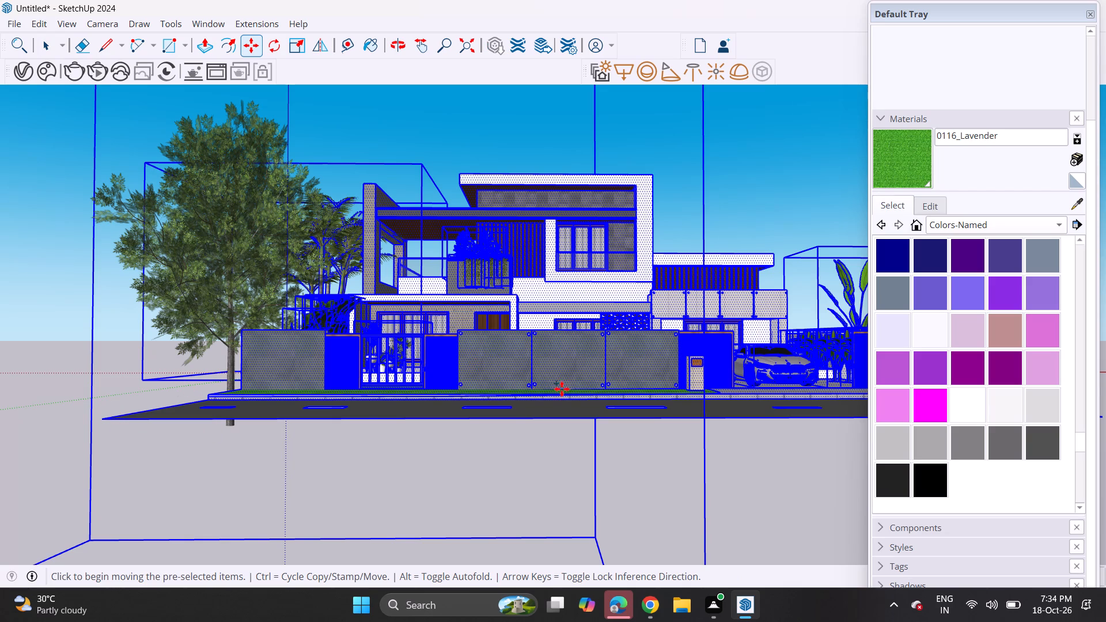
pyautogui.scroll(-1, 562, 389)
pyautogui.keyDown('shift'); pyautogui.moveTo(618, 386); pyautogui.dragTo(233, 437, button='middle'); pyautogui.keyUp('shift')
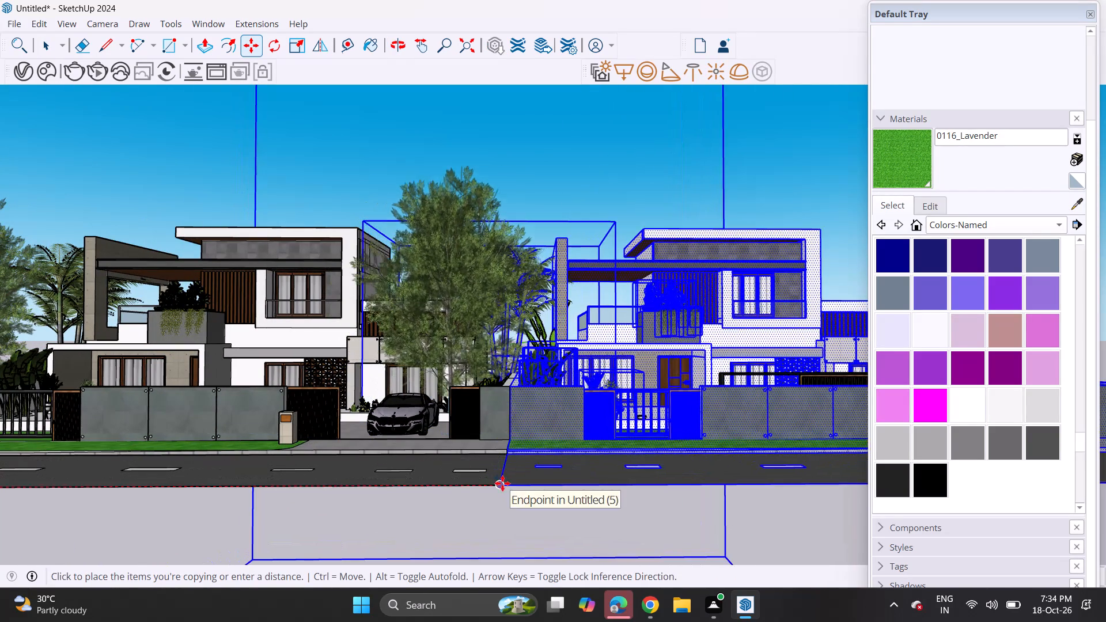
pyautogui.click(502, 483)
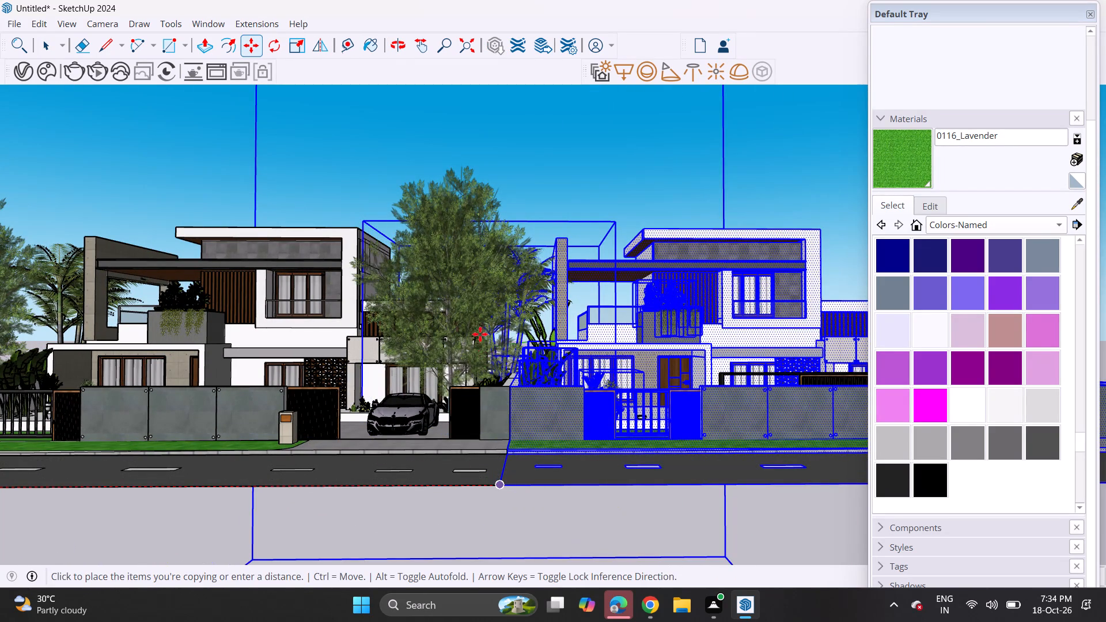
pyautogui.moveTo(471, 307); pyautogui.dragTo(537, 327, button='middle')
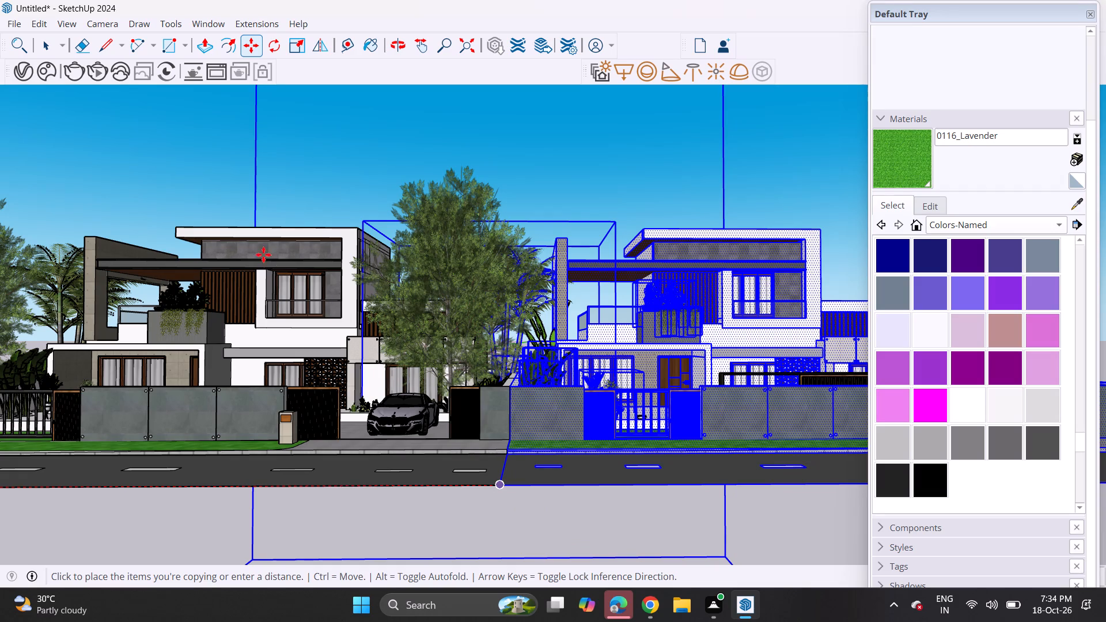
pyautogui.press('space')
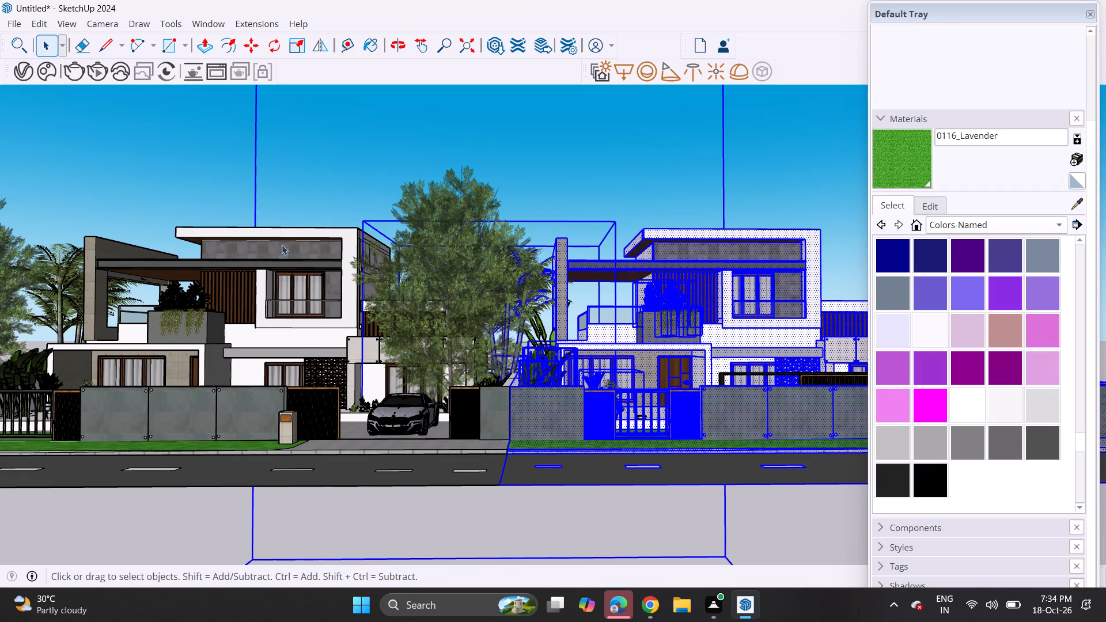
# Delete the copied large tree standing between the two villas.
pyautogui.click(444, 249)
pyautogui.click(454, 221)
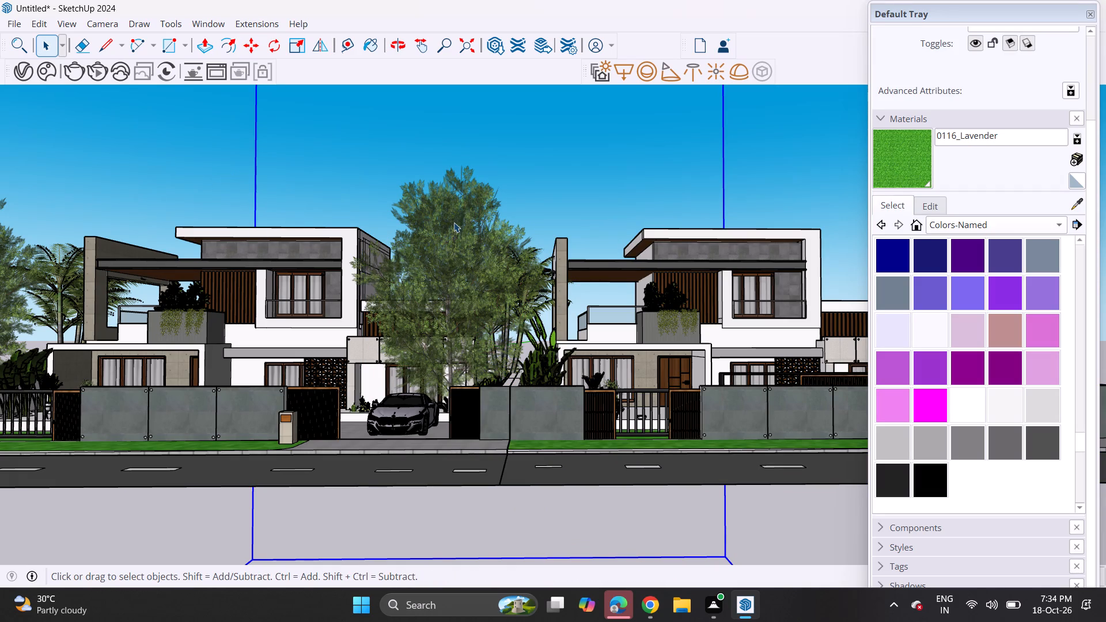
pyautogui.press('Delete')
# Copy both villas with their road and planting to the tree side of the original villa, joining the road ends.
pyautogui.moveTo(455, 270); pyautogui.dragTo(526, 283, button='middle')
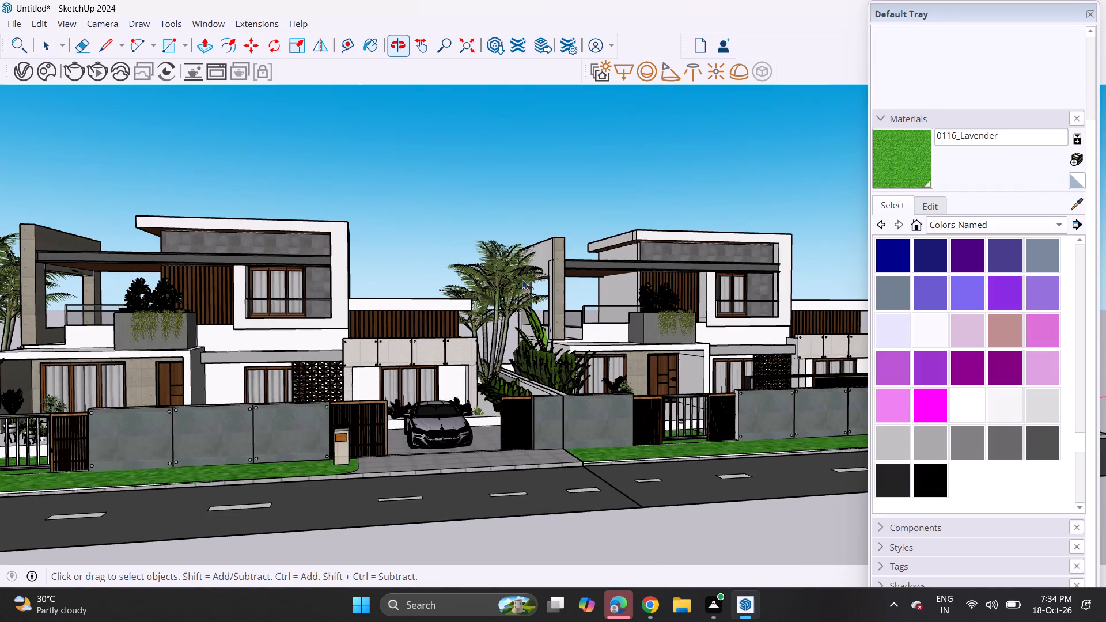
pyautogui.scroll(-3, 516, 279)
pyautogui.keyDown('shift'); pyautogui.moveTo(483, 297); pyautogui.dragTo(584, 306, button='middle'); pyautogui.keyUp('shift')
pyautogui.moveTo(575, 310); pyautogui.dragTo(537, 308, button='middle')
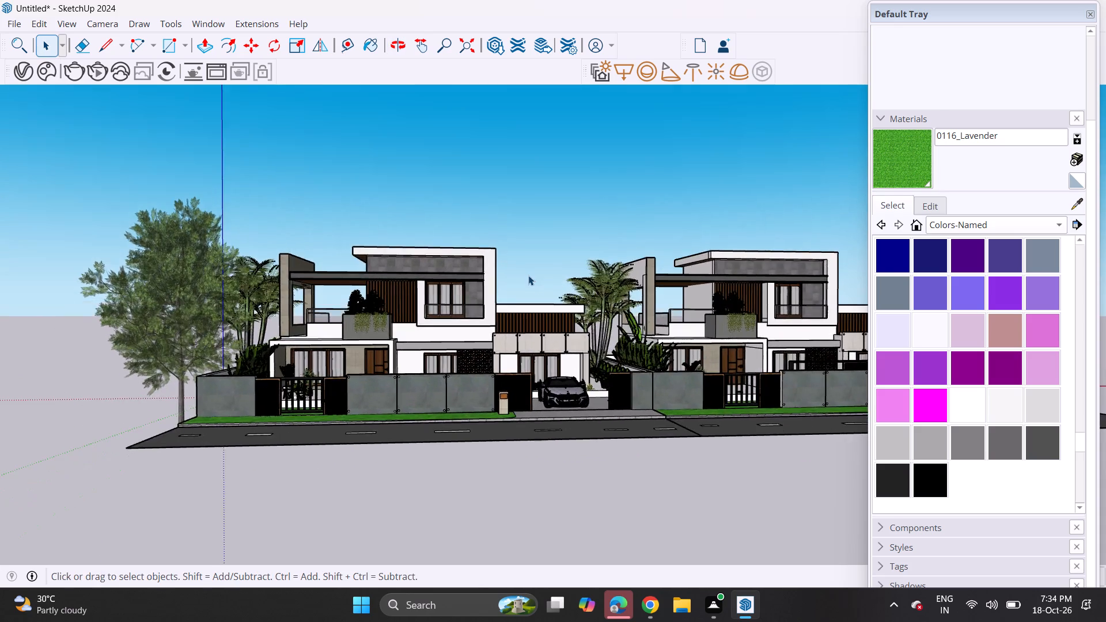
pyautogui.scroll(-8, 528, 276)
pyautogui.moveTo(270, 197); pyautogui.dragTo(801, 375)
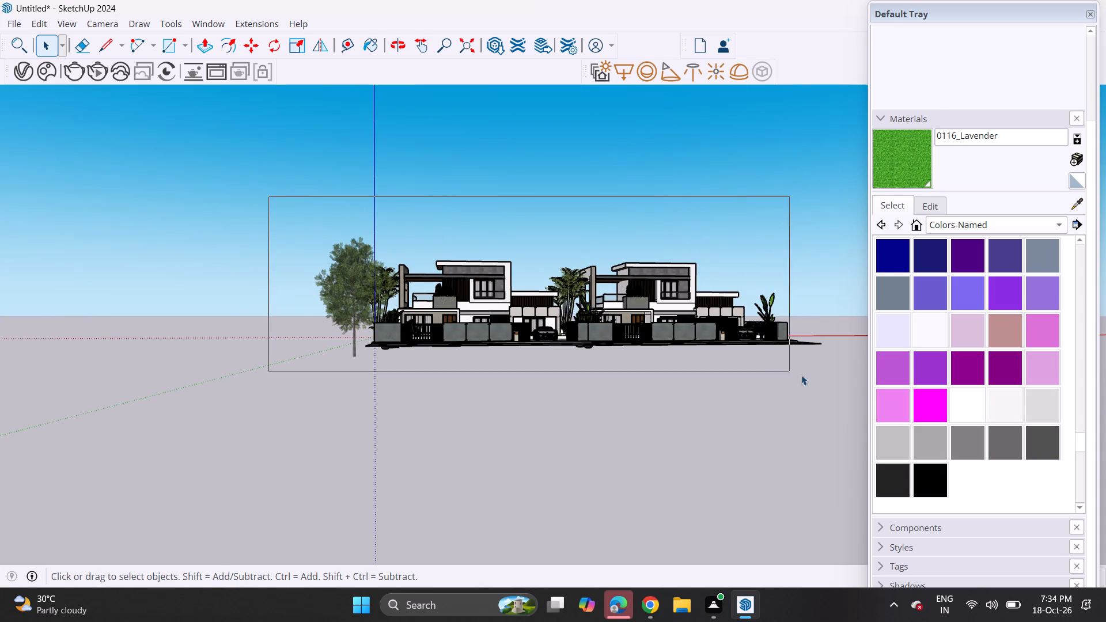
pyautogui.moveTo(801, 375); pyautogui.dragTo(836, 377)
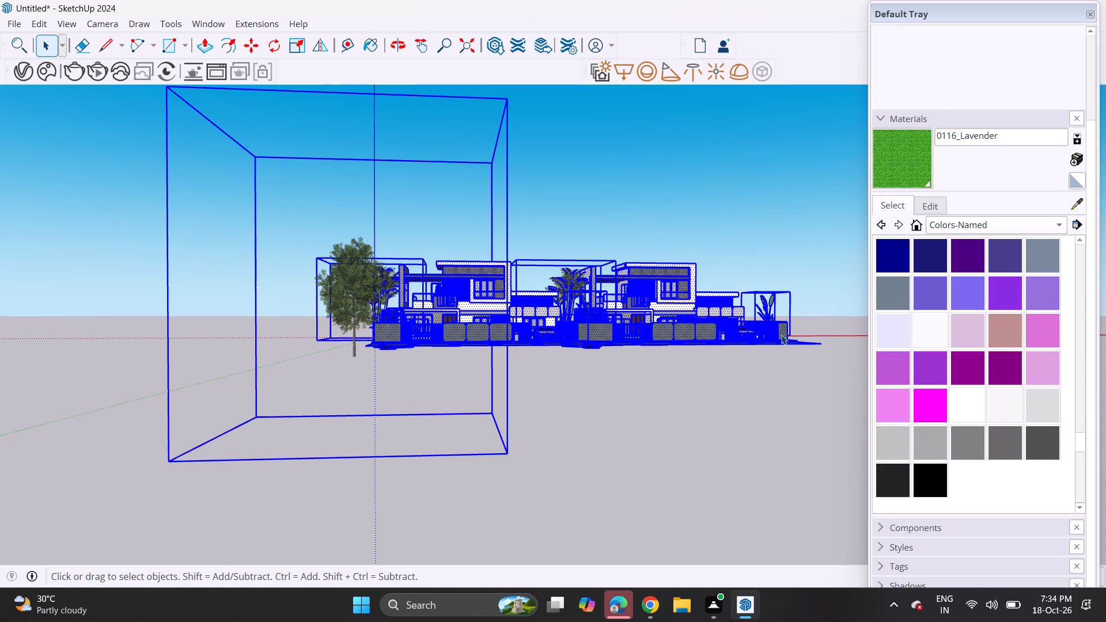
pyautogui.press('m')
pyautogui.click(828, 346)
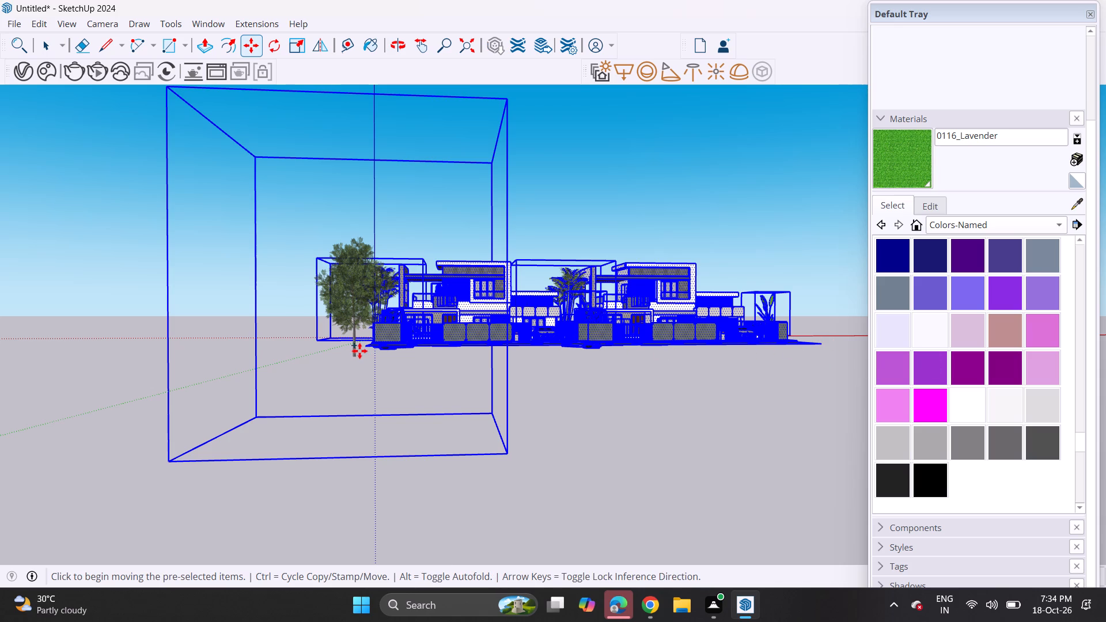
pyautogui.scroll(4, 379, 350)
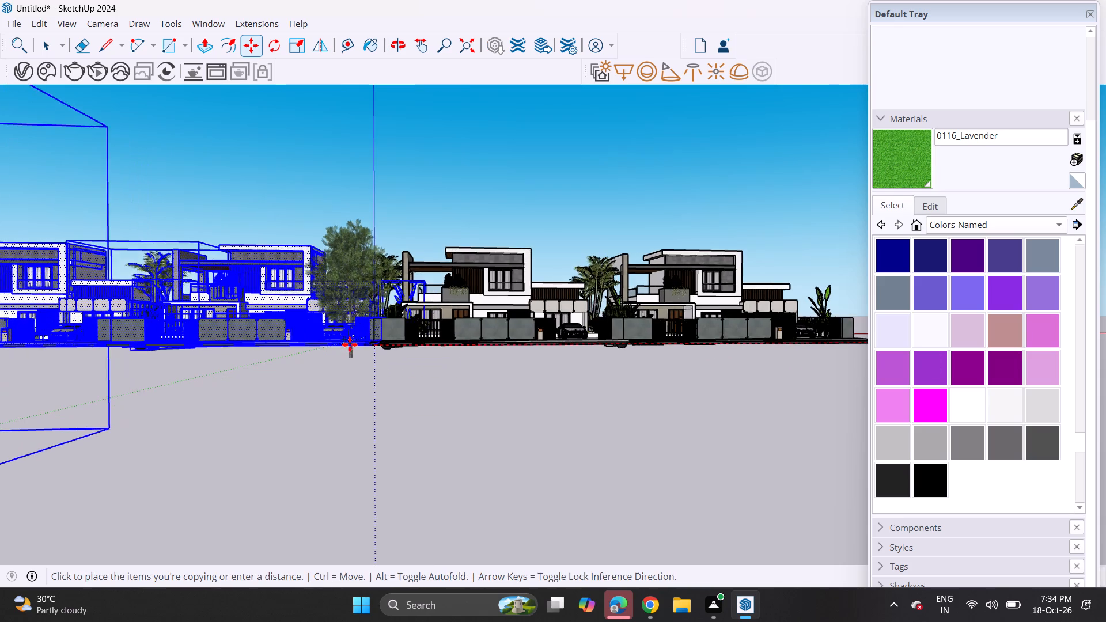
pyautogui.scroll(18, 350, 344)
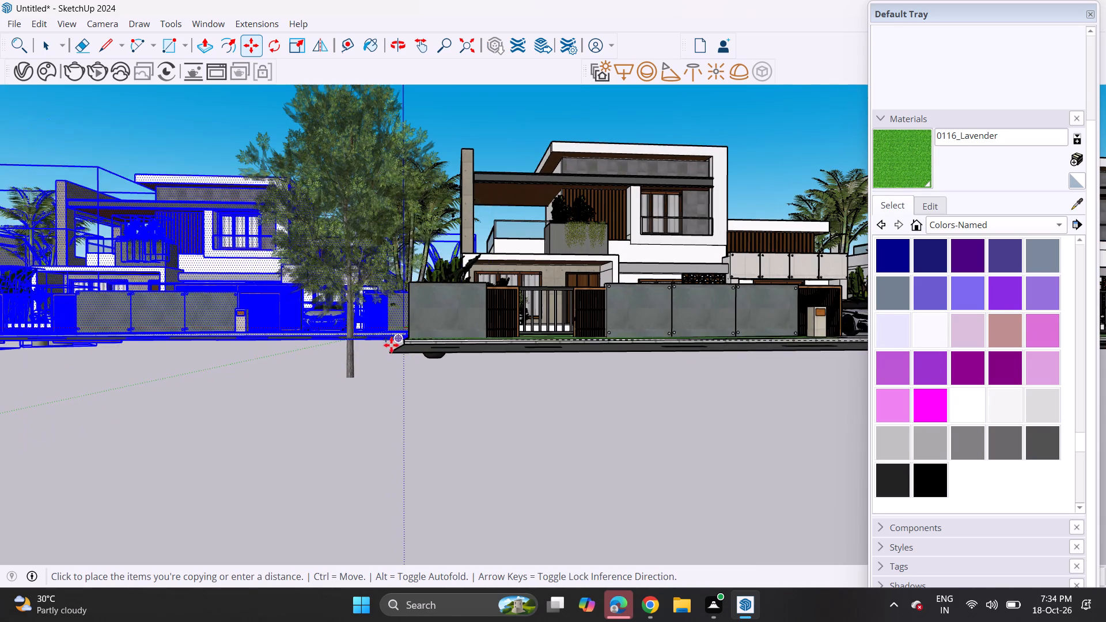
pyautogui.click(388, 349)
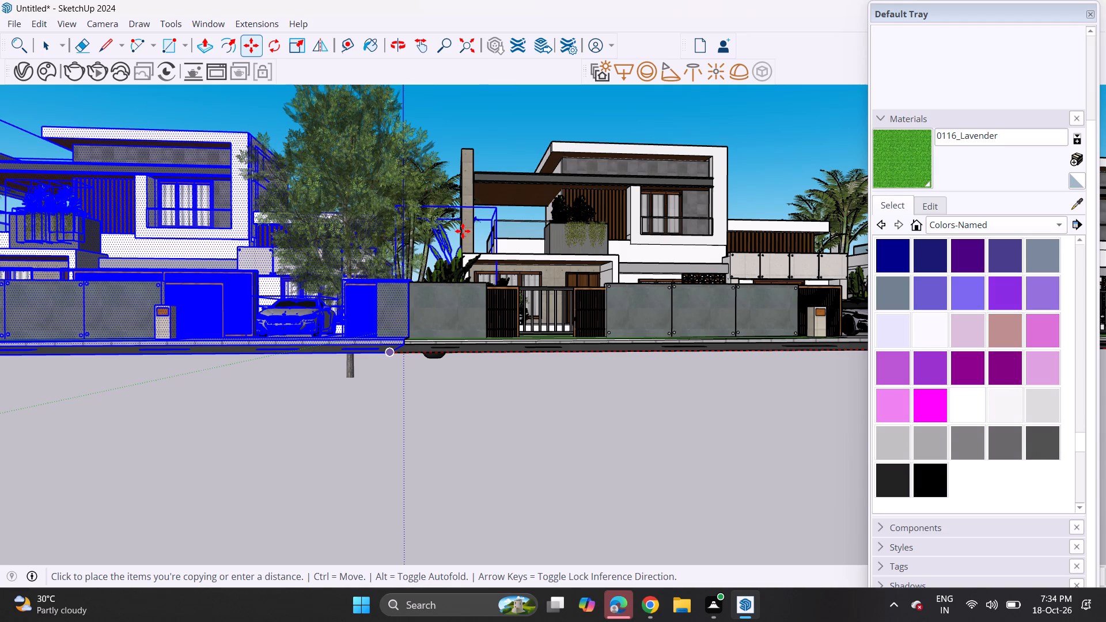
pyautogui.press('space')
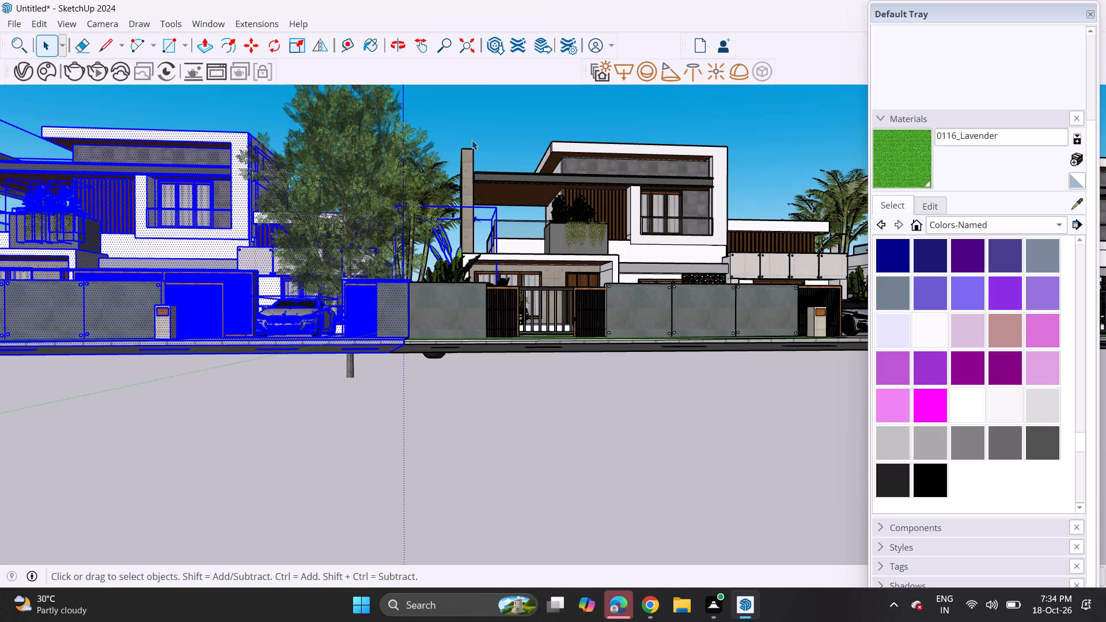
pyautogui.click(501, 146)
# Examine the villa row from the street, framing the original villa between its neighbours.
pyautogui.moveTo(511, 135); pyautogui.dragTo(505, 142, button='middle')
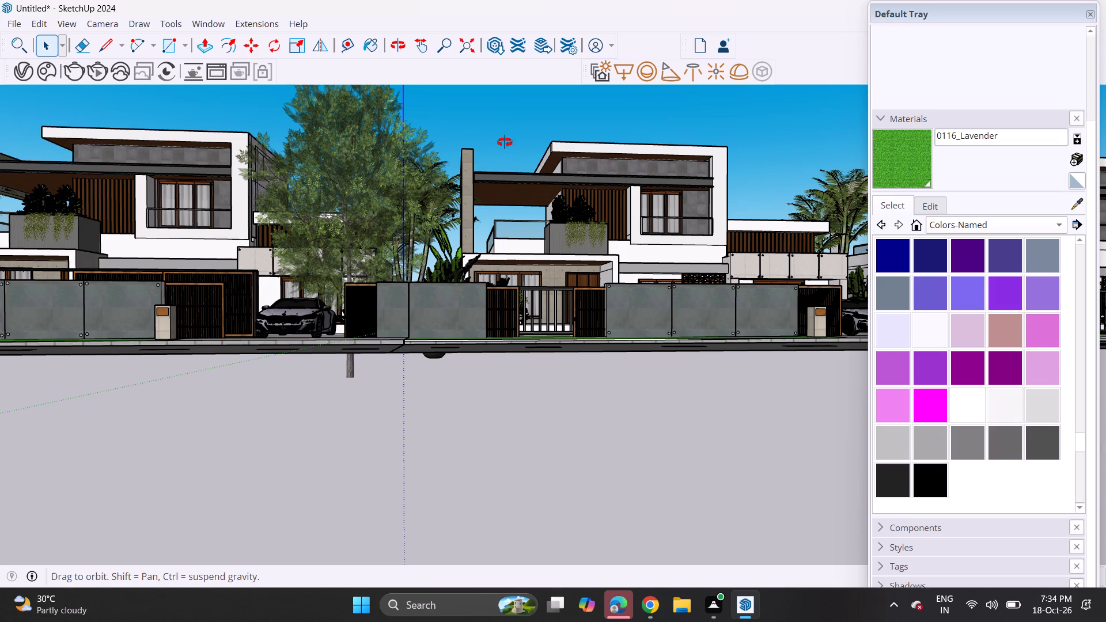
pyautogui.moveTo(505, 142); pyautogui.dragTo(467, 190, button='middle')
pyautogui.moveTo(571, 215); pyautogui.dragTo(348, 271, button='middle')
pyautogui.moveTo(346, 273); pyautogui.dragTo(388, 257, button='middle')
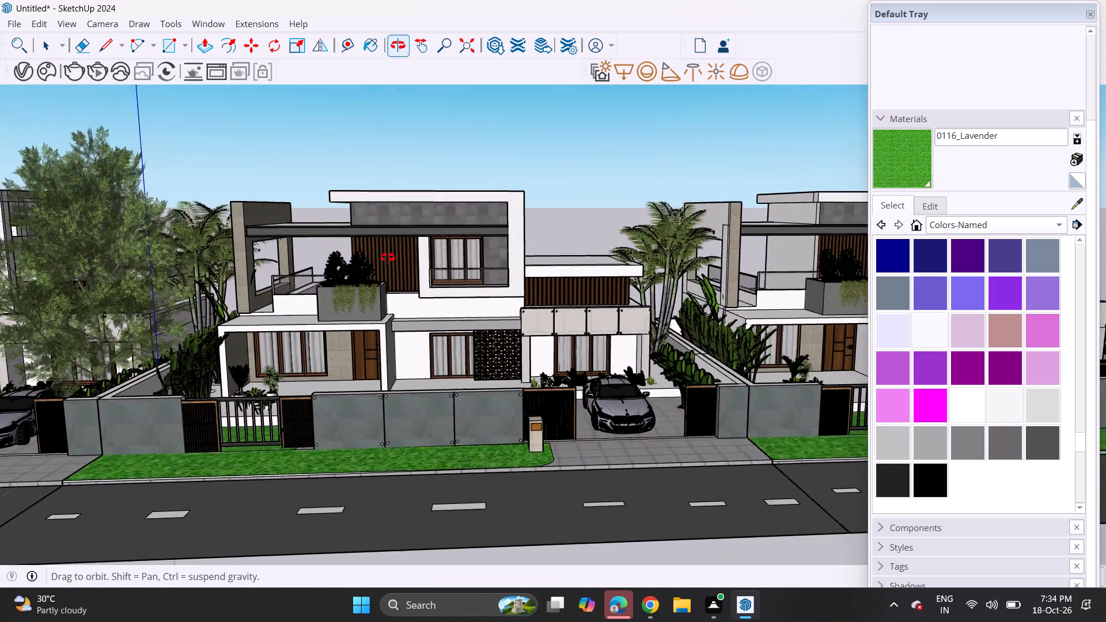
pyautogui.moveTo(388, 257); pyautogui.dragTo(390, 256, button='middle')
pyautogui.scroll(2, 463, 234)
pyautogui.moveTo(444, 260); pyautogui.dragTo(461, 222, button='middle')
pyautogui.scroll(-3, 461, 221)
pyautogui.moveTo(460, 220); pyautogui.dragTo(491, 245, button='middle')
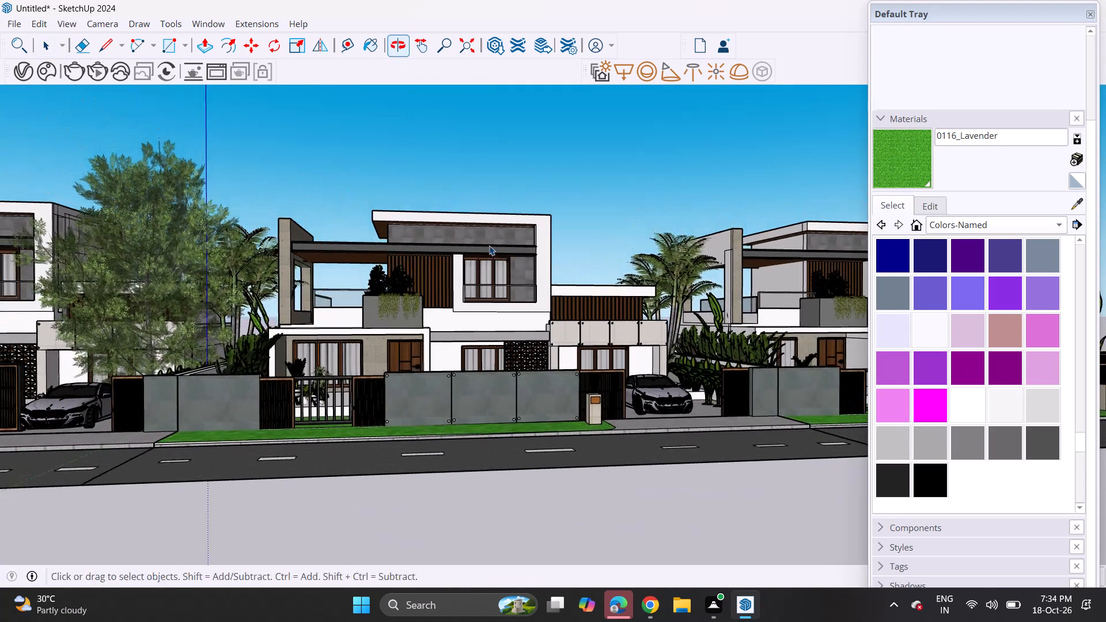
pyautogui.moveTo(486, 245); pyautogui.dragTo(457, 233, button='middle')
pyautogui.scroll(2, 452, 226)
pyautogui.moveTo(452, 226); pyautogui.dragTo(472, 225, button='middle')
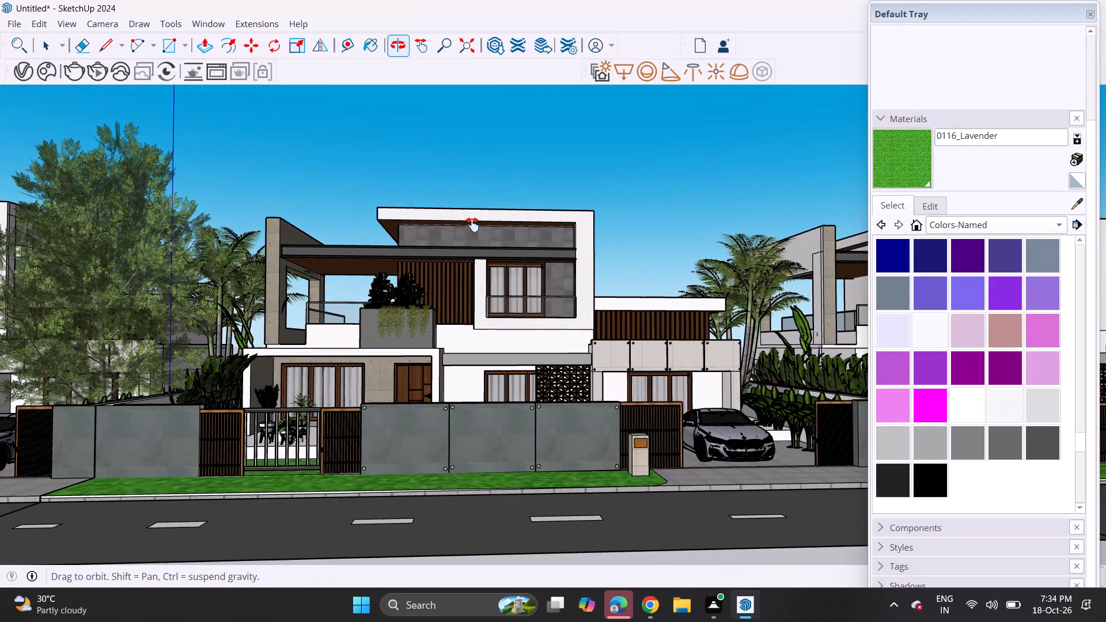
pyautogui.moveTo(472, 225); pyautogui.dragTo(478, 233, button='middle')
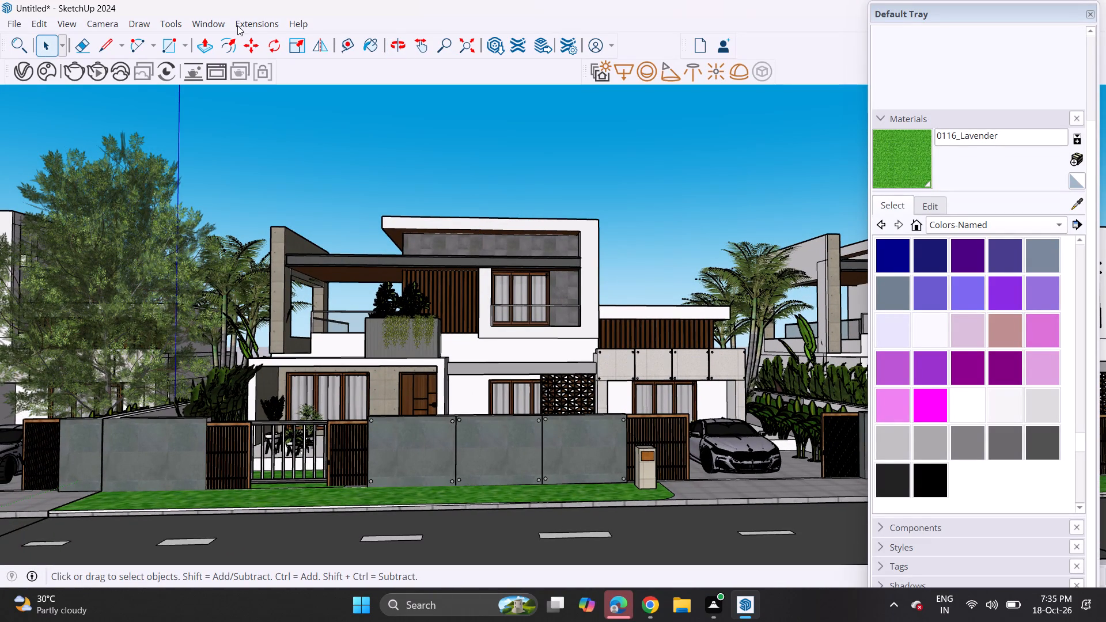
# Switch to 3D Warehouse in Chrome and search the models for "trees".
pyautogui.click(12, 25)
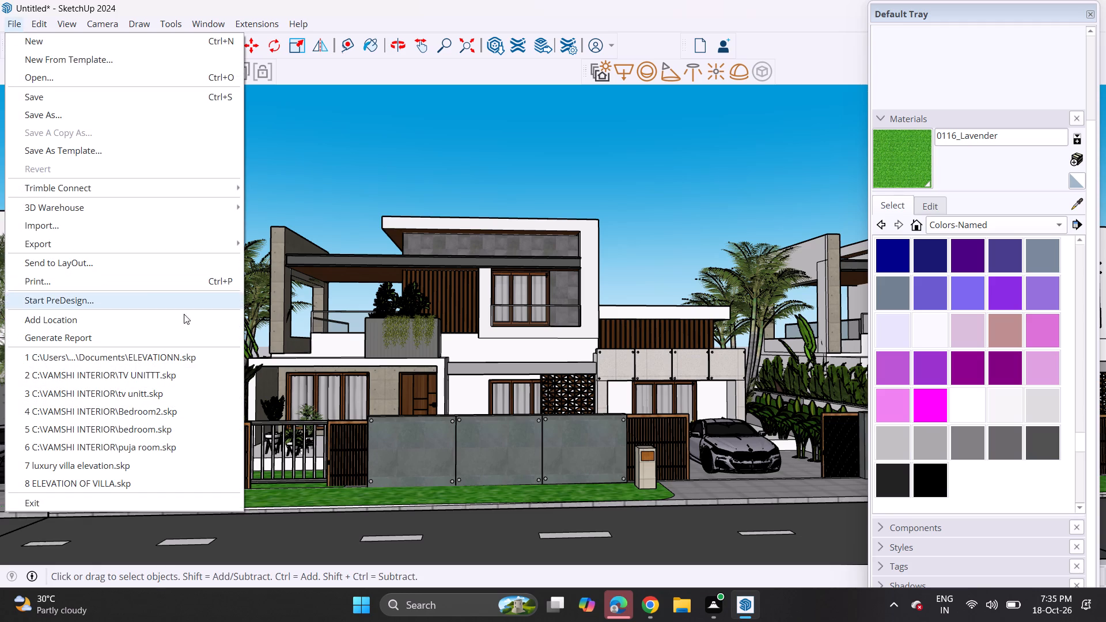
pyautogui.click(658, 607)
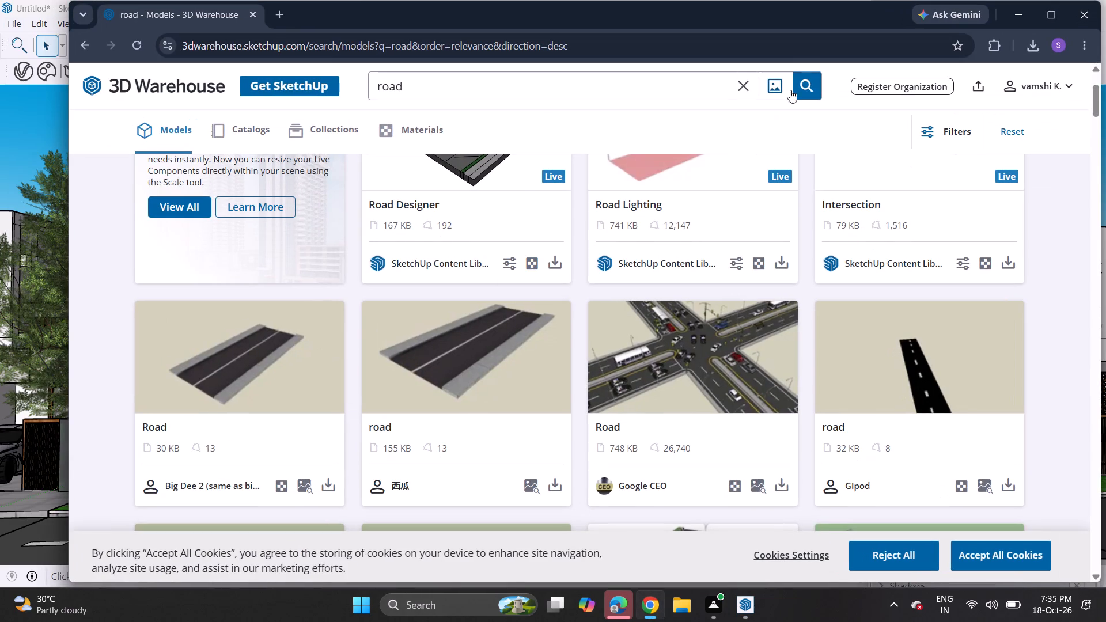
pyautogui.click(734, 82)
pyautogui.press('t')
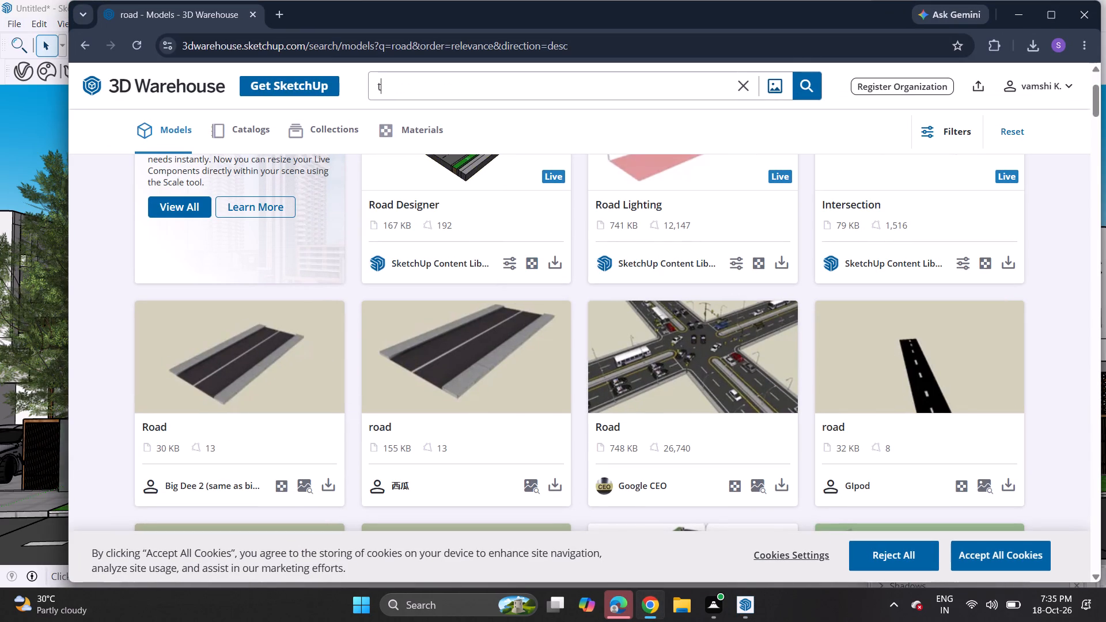
pyautogui.write('ree')
pyautogui.press('s')
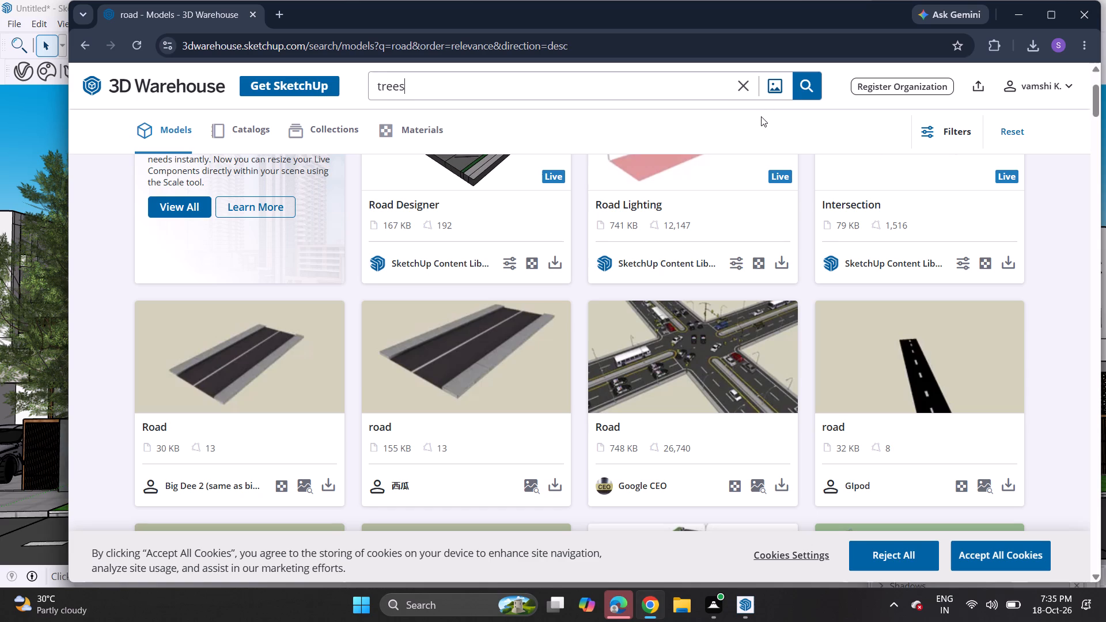
pyautogui.press('Return')
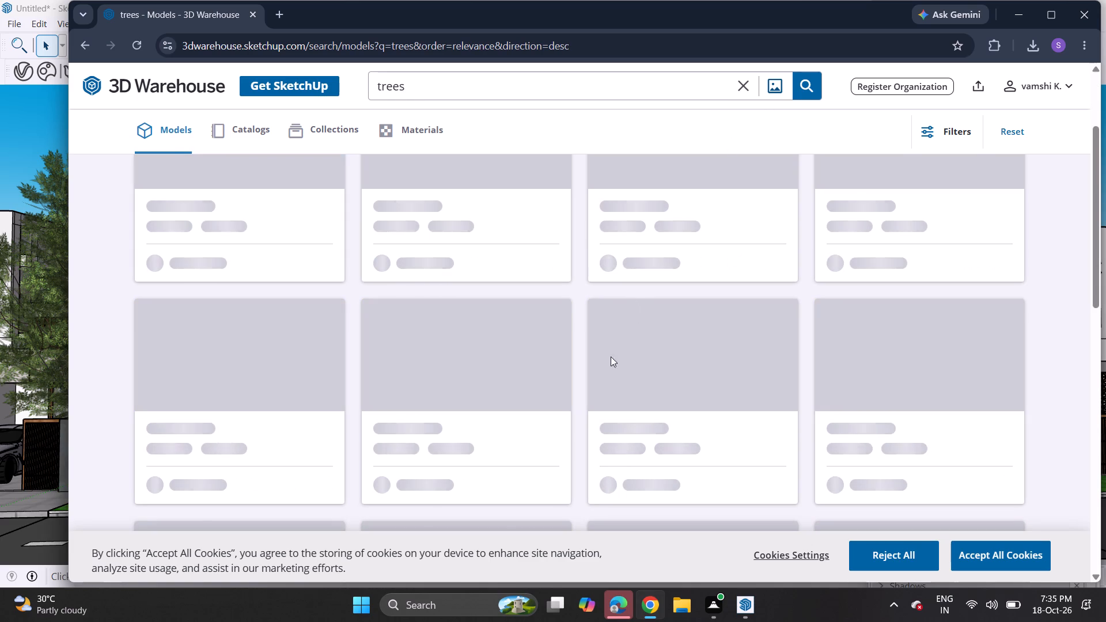
# Download the "Trees" coconut palm grove model (764 KB) as a SketchUp file.
pyautogui.scroll(6, 600, 356)
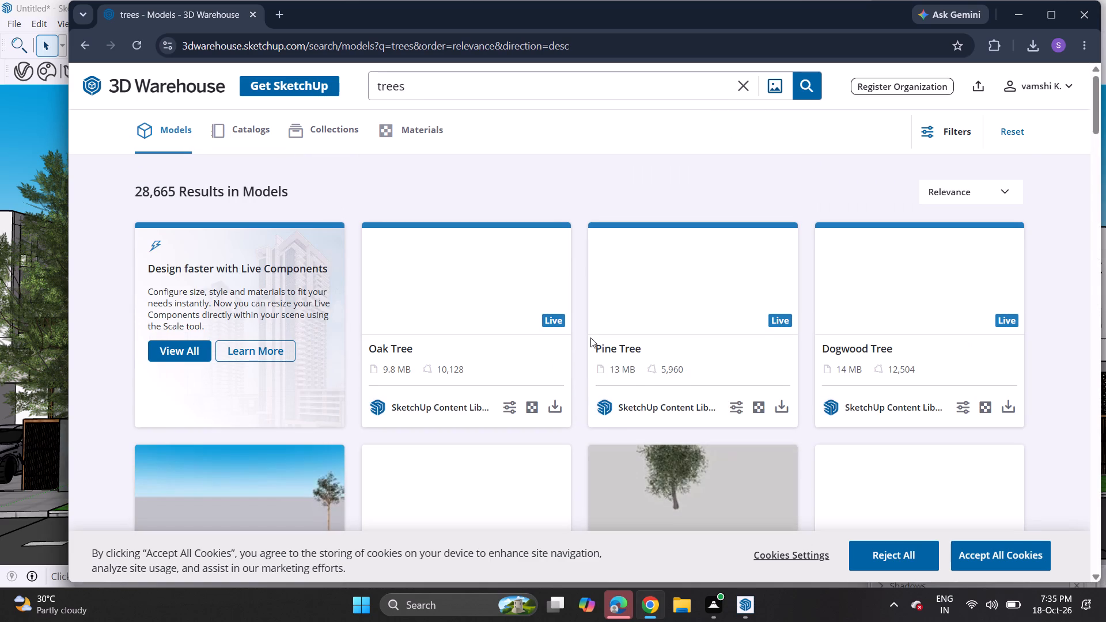
pyautogui.scroll(-5, 590, 337)
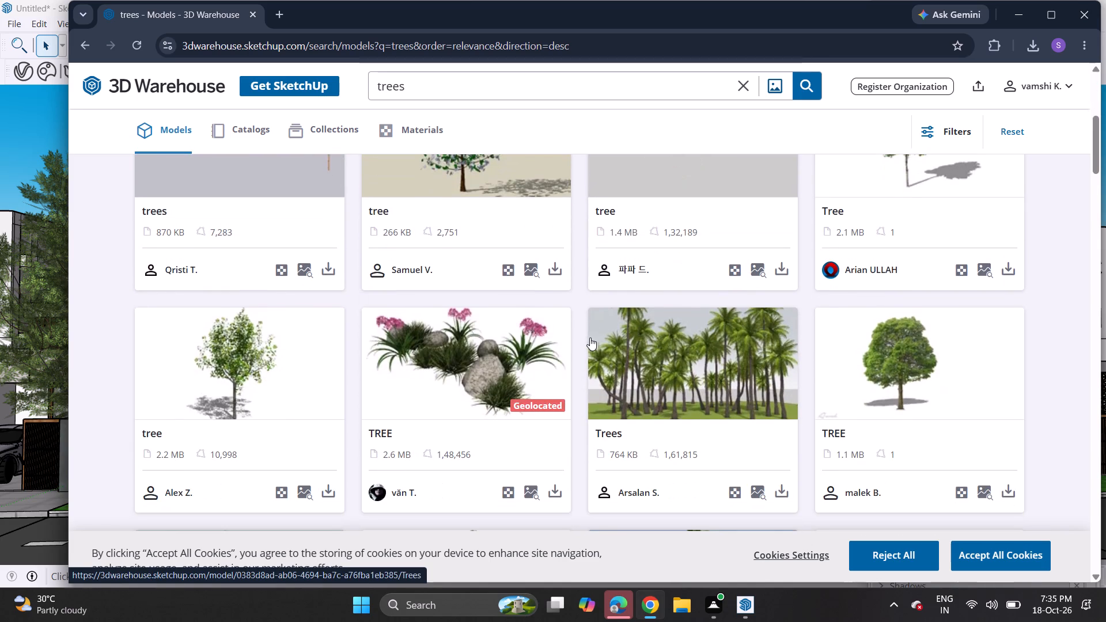
pyautogui.click(787, 490)
pyautogui.click(805, 376)
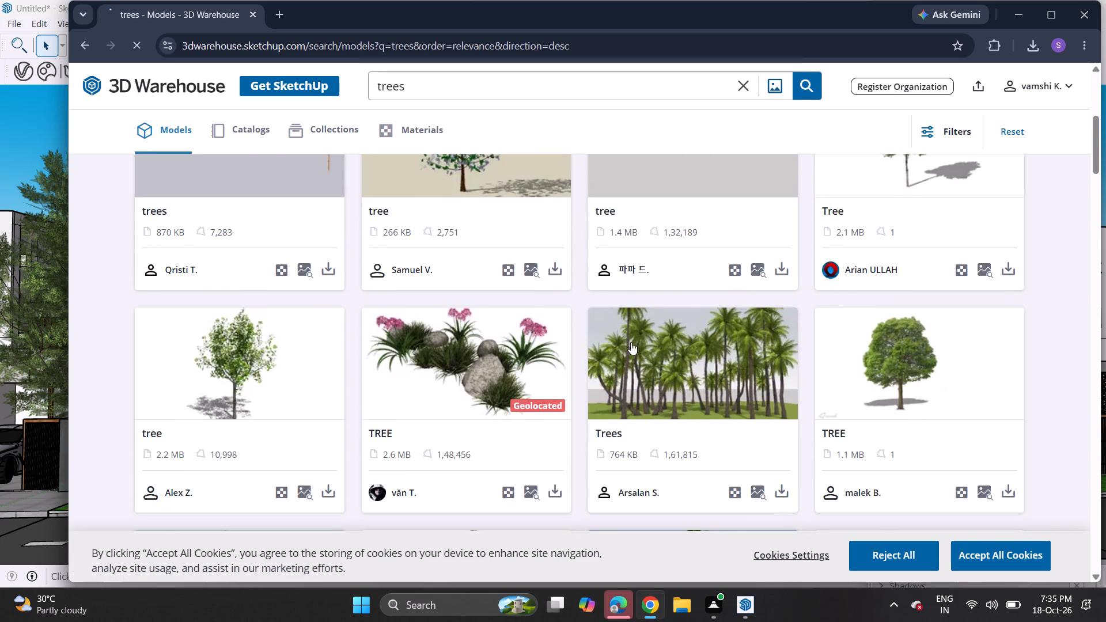
# Download the 2.2 MB "tree" model with light green, sparse foliage as a SketchUp file.
pyautogui.scroll(-4, 630, 340)
pyautogui.scroll(3, 628, 336)
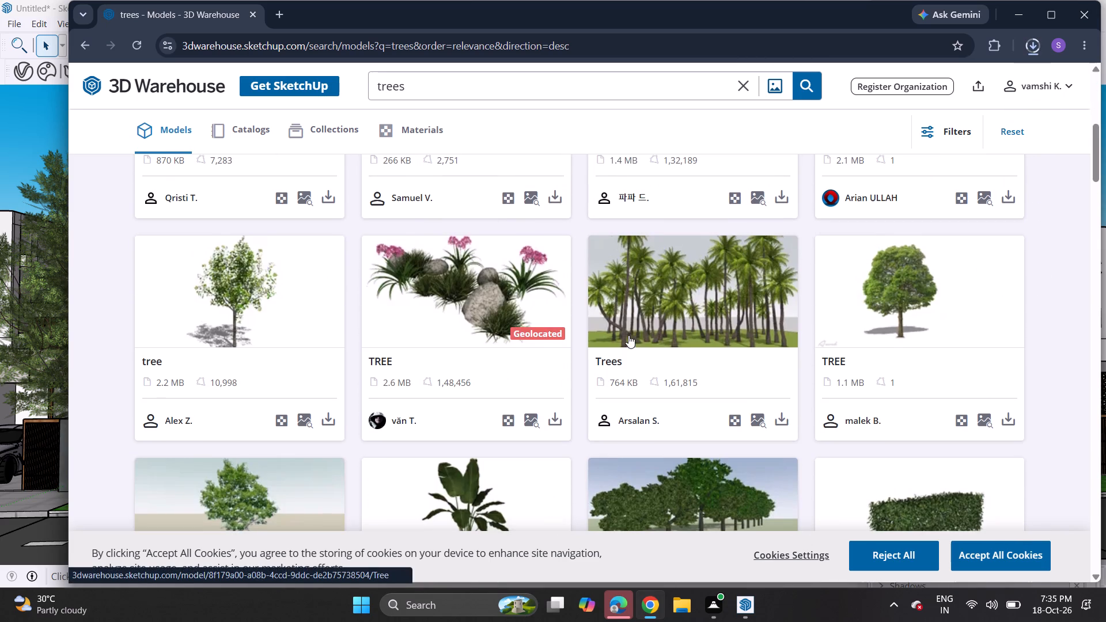
pyautogui.click(323, 412)
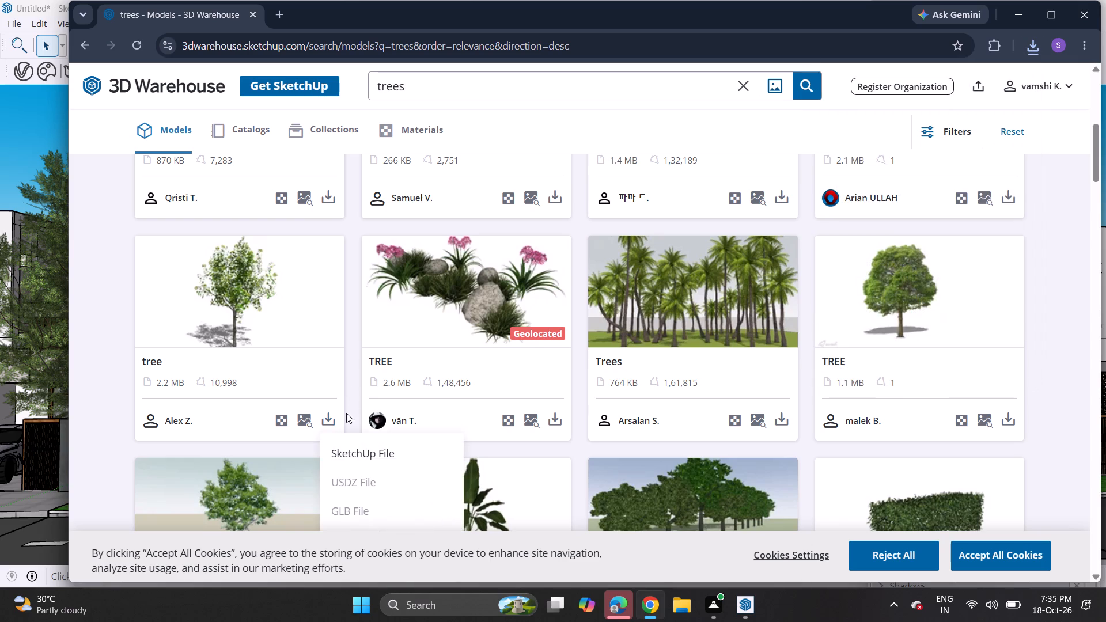
pyautogui.click(360, 452)
# Download the 4.8 MB "tree" model showing seven assorted trees in two rows as a SketchUp file.
pyautogui.scroll(-3, 579, 310)
pyautogui.scroll(-3, 642, 316)
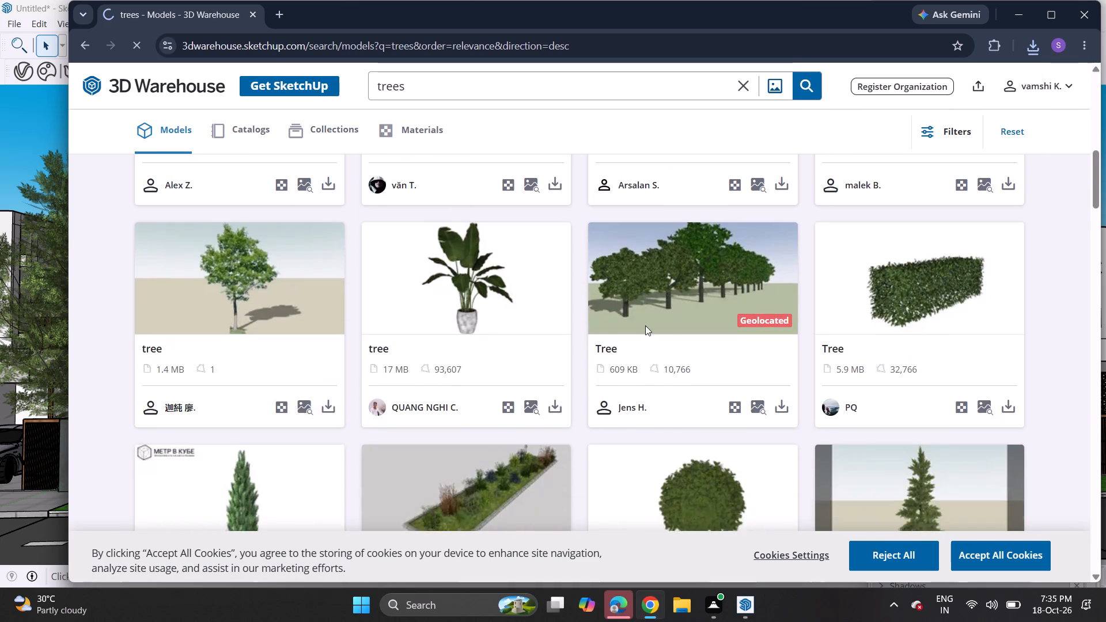
pyautogui.scroll(-3, 666, 327)
pyautogui.scroll(2, 672, 331)
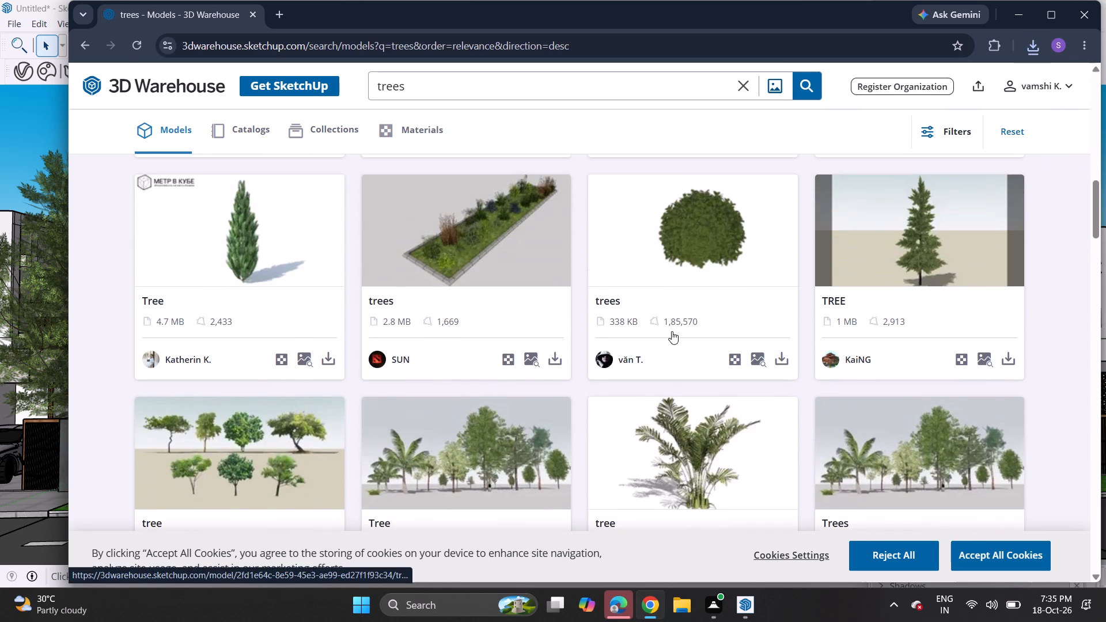
pyautogui.scroll(-2, 671, 331)
pyautogui.scroll(1, 669, 321)
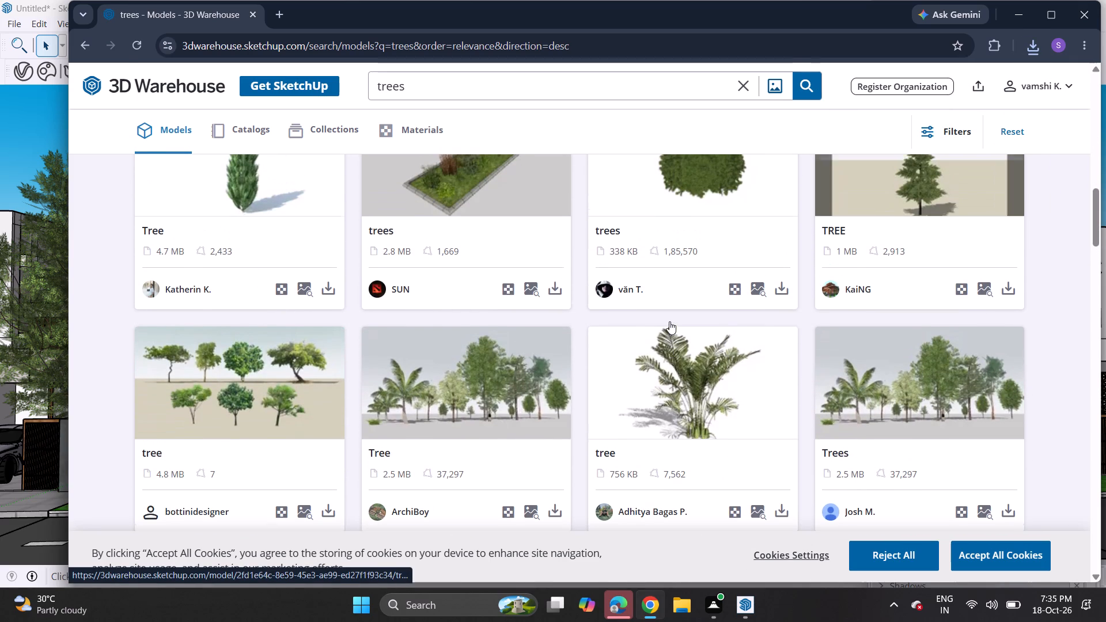
pyautogui.scroll(-2, 351, 412)
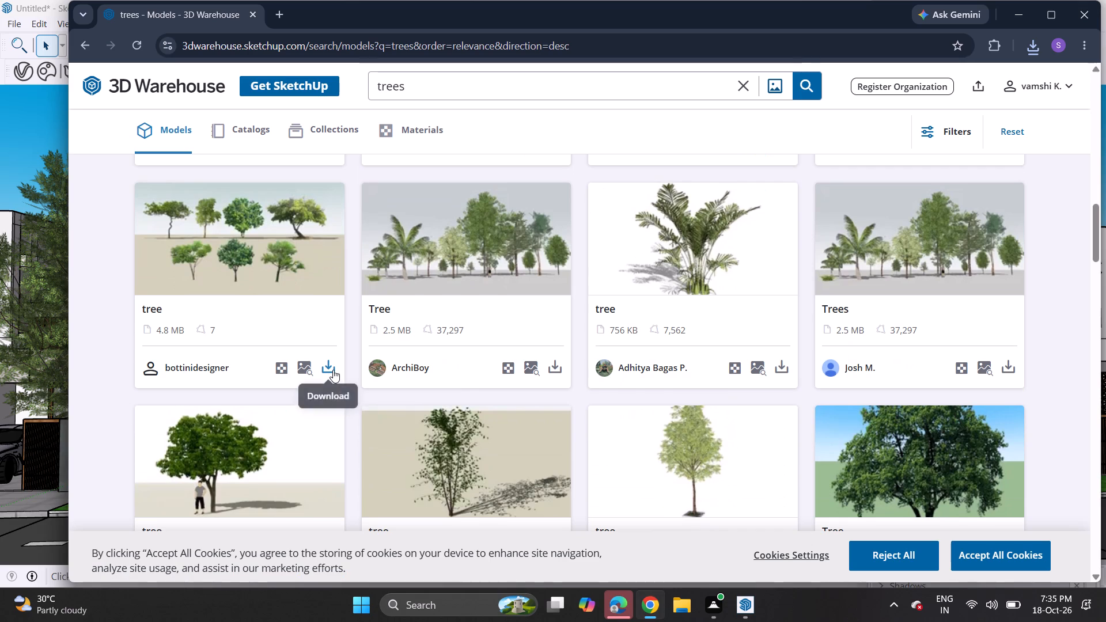
pyautogui.click(333, 370)
pyautogui.click(365, 403)
# Download the 1.7 MB "TREE" model with a forked trunk and spreading crown as a SketchUp file.
pyautogui.scroll(-3, 527, 380)
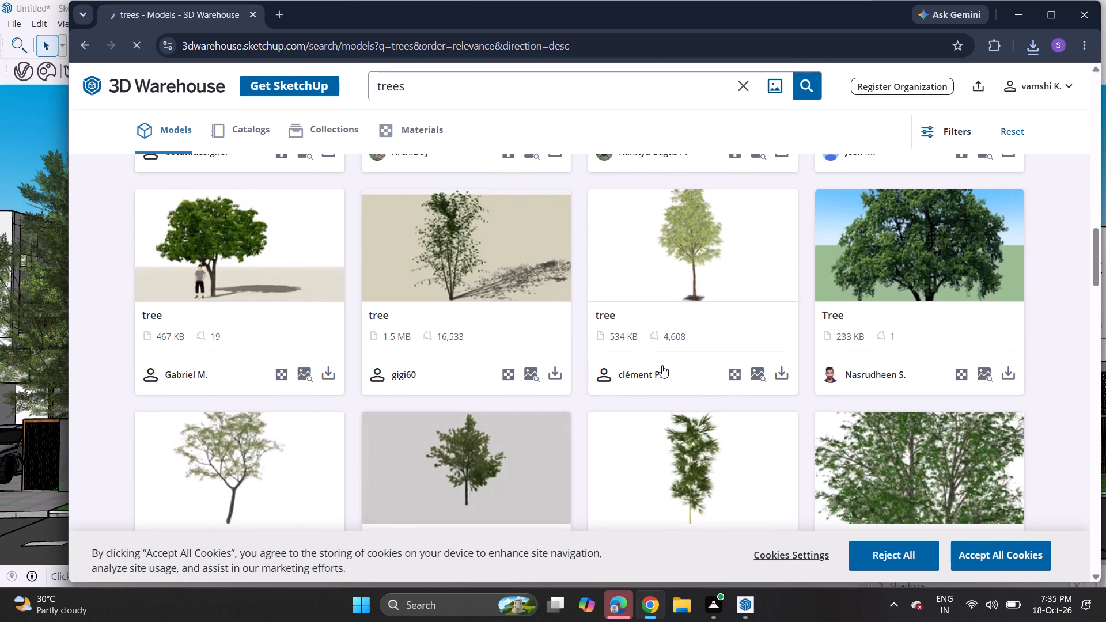
pyautogui.scroll(-4, 662, 365)
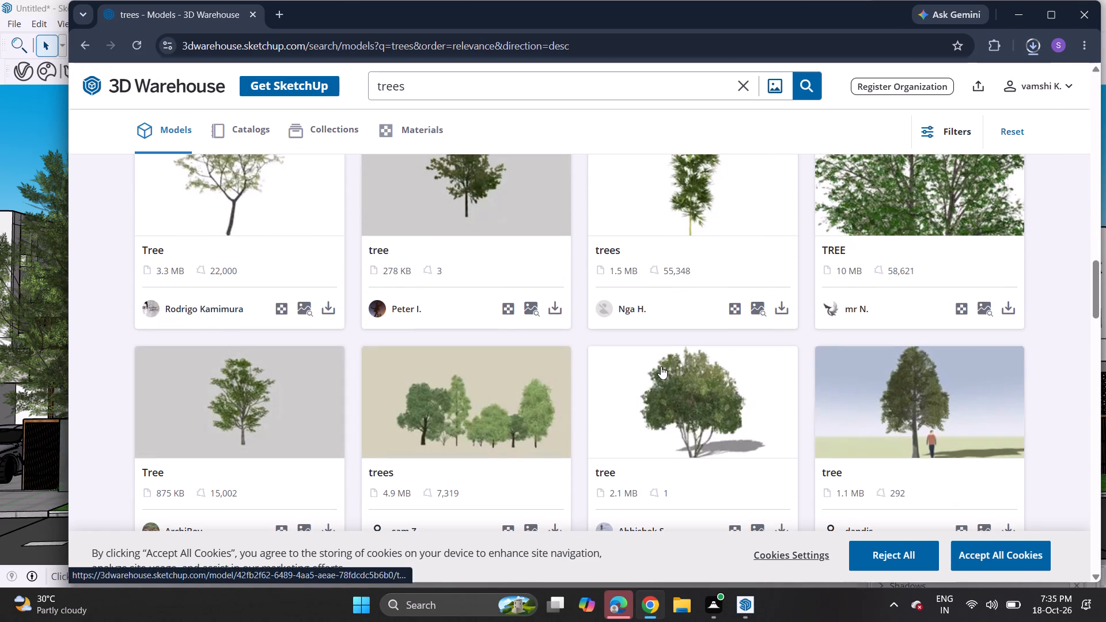
pyautogui.scroll(-6, 661, 368)
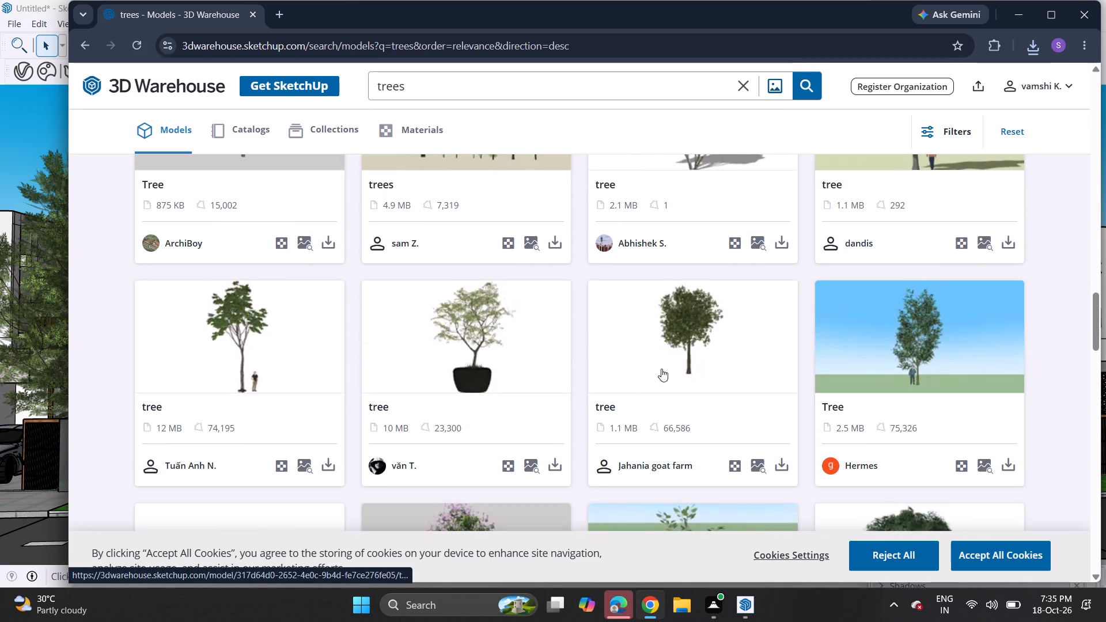
pyautogui.scroll(-6, 661, 369)
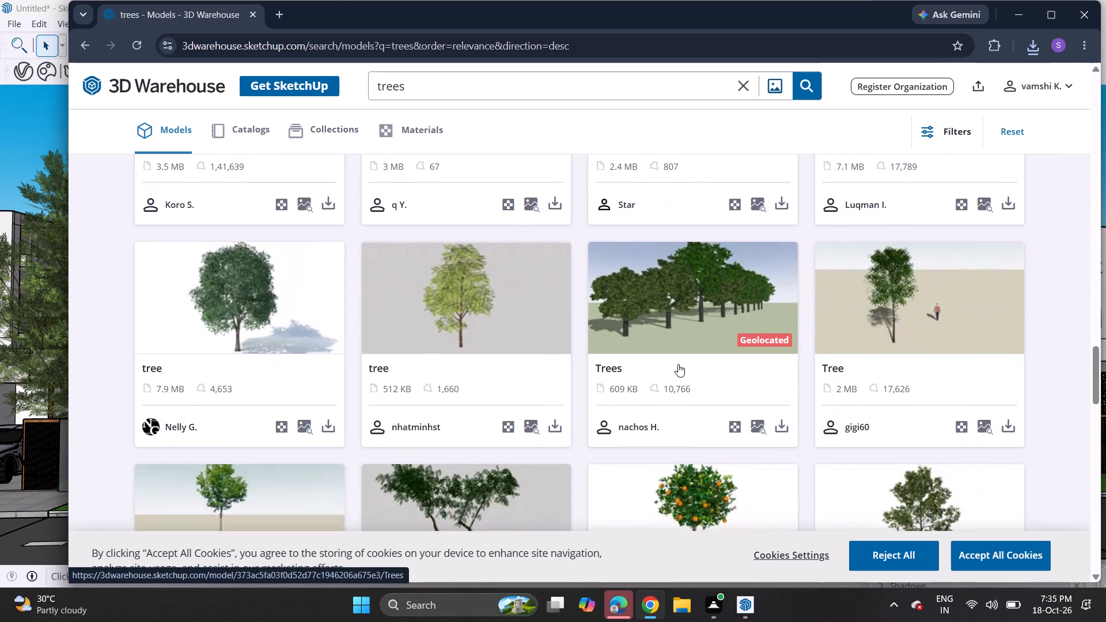
pyautogui.scroll(-2, 678, 364)
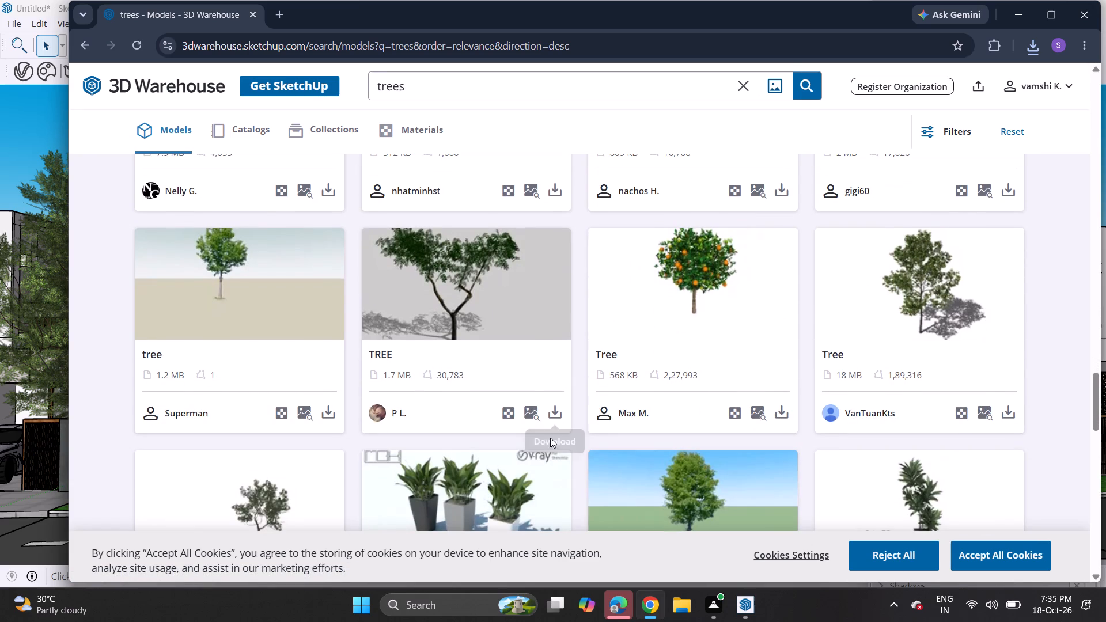
pyautogui.click(567, 422)
pyautogui.click(589, 440)
# Download the 2.1 MB bright green "tree" model, listed beside the 39 MB tree row, as a SketchUp file.
pyautogui.scroll(-4, 619, 382)
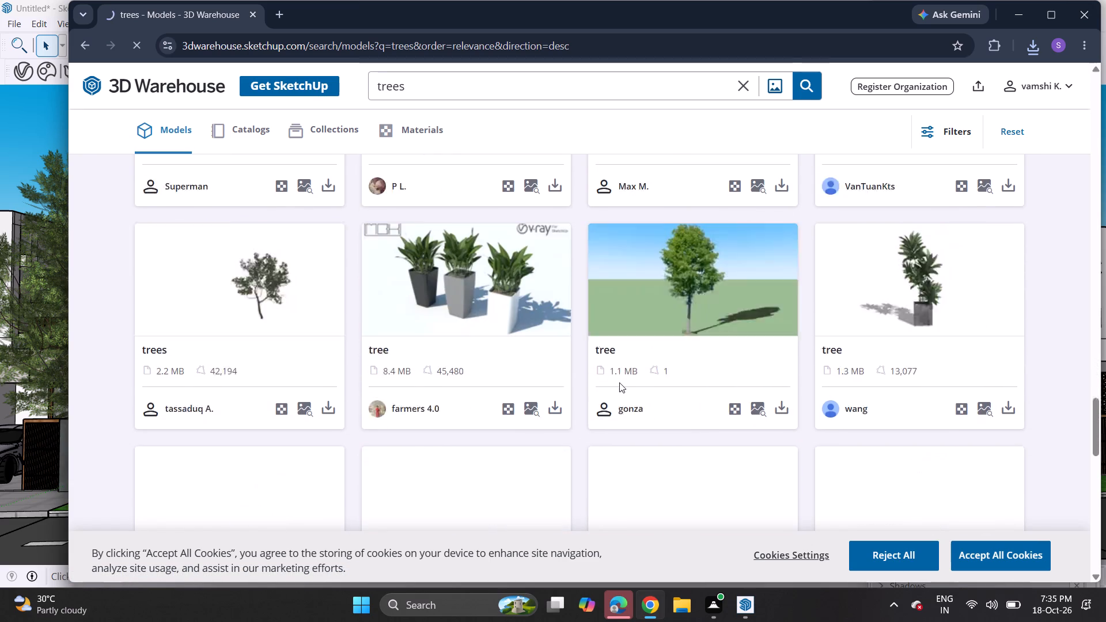
pyautogui.scroll(-1, 628, 377)
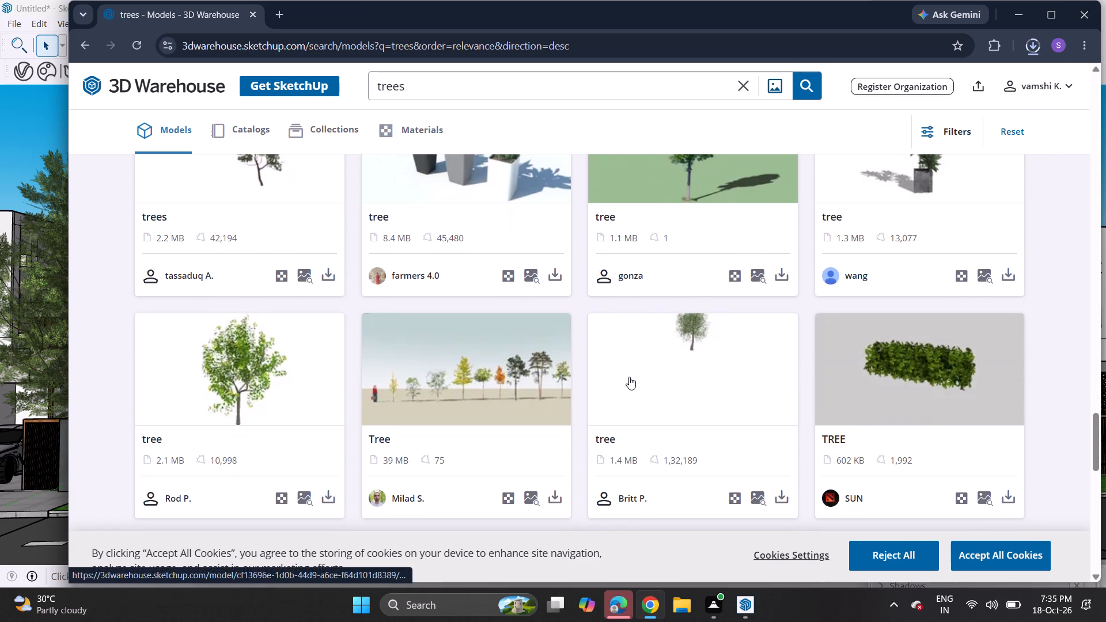
pyautogui.click(327, 499)
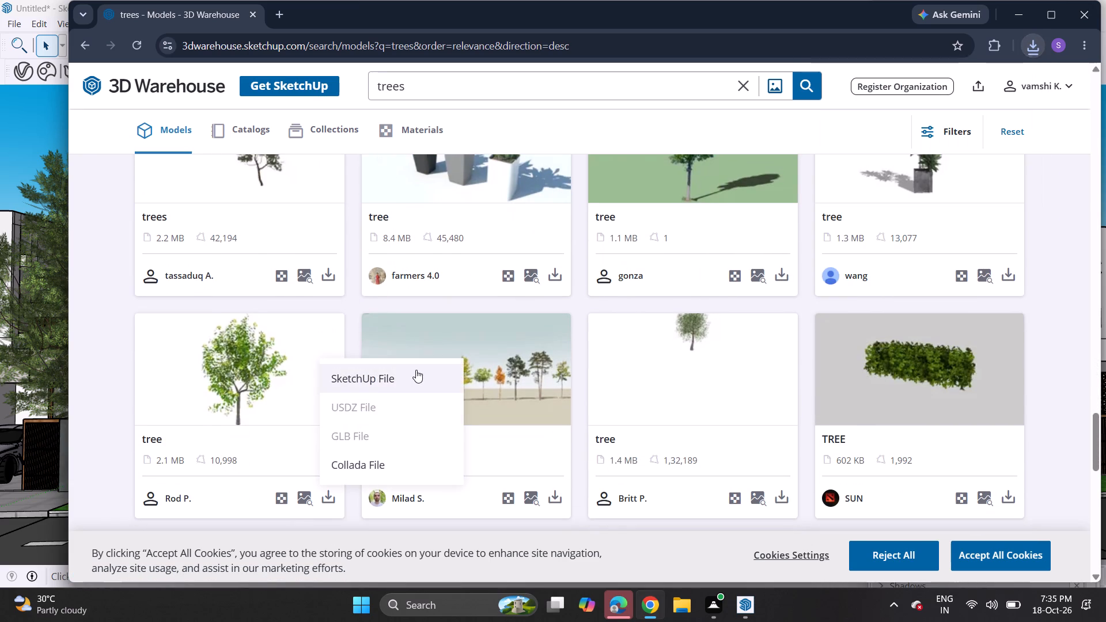
pyautogui.click(415, 369)
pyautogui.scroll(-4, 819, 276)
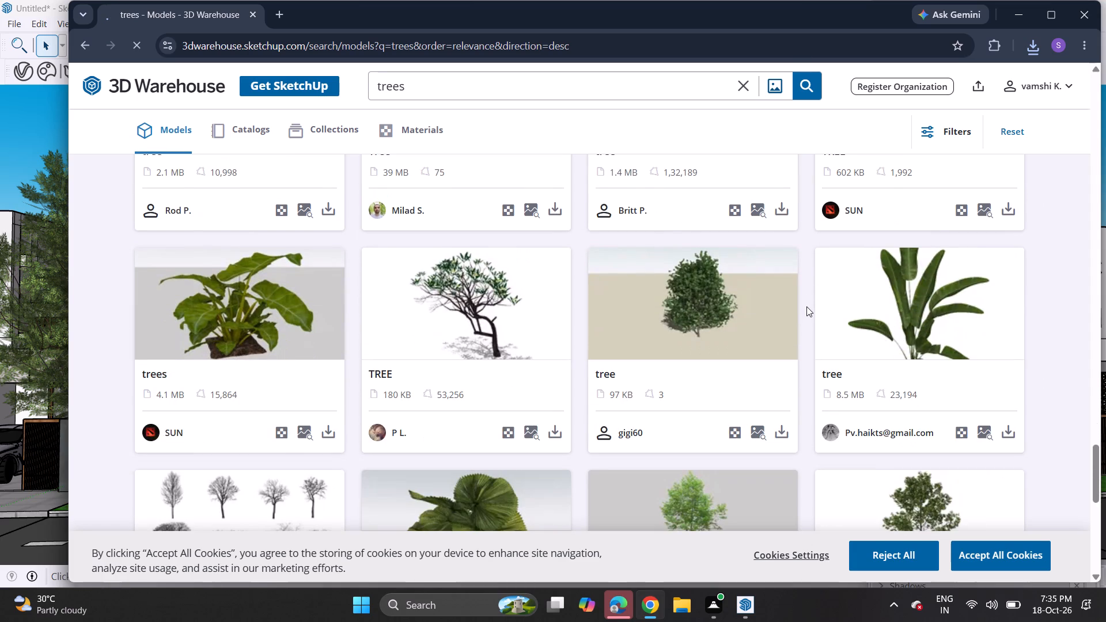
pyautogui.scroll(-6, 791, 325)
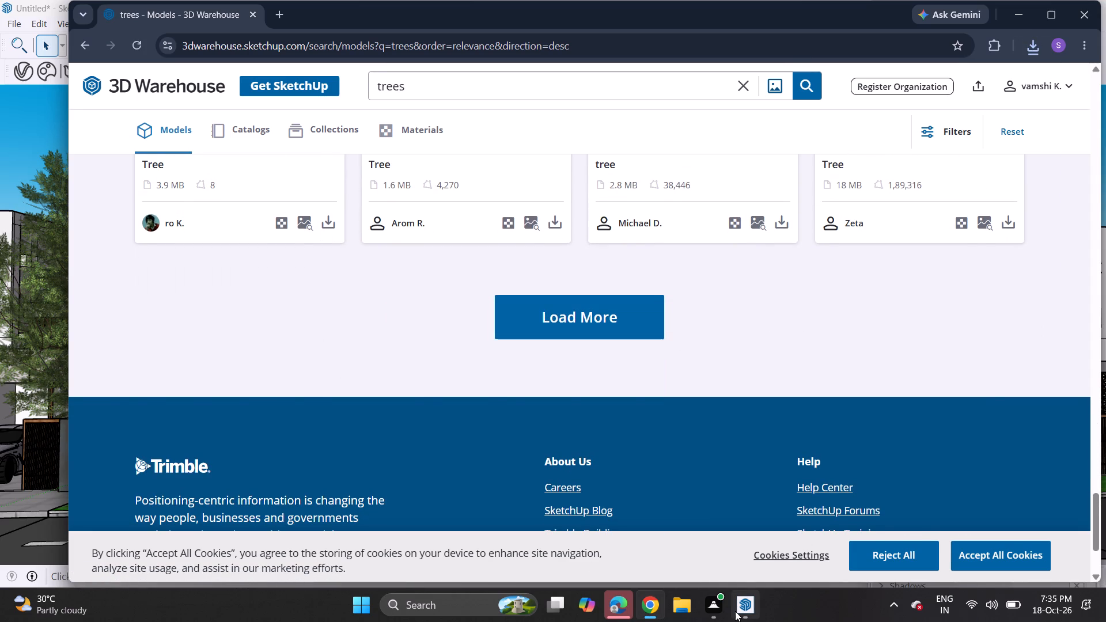
# Switch to SketchUp, import LANDSCAPING+Coconut+Trees from Downloads, and place it behind the villa row.
pyautogui.click(735, 611)
pyautogui.scroll(-2, 368, 327)
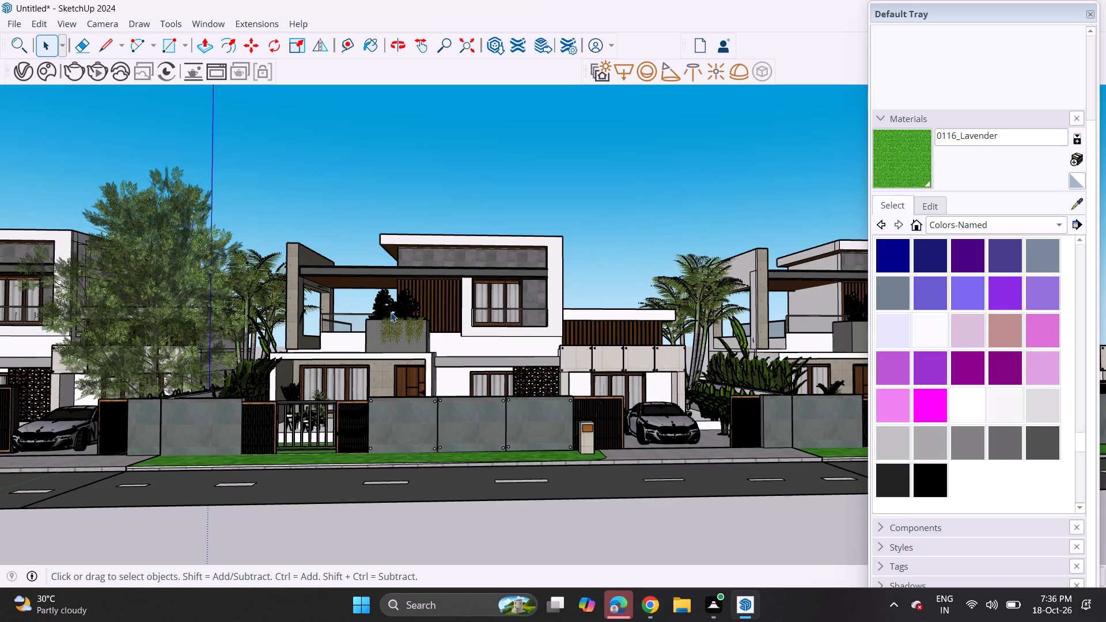
pyautogui.moveTo(392, 309); pyautogui.dragTo(452, 356, button='middle')
pyautogui.click(19, 22)
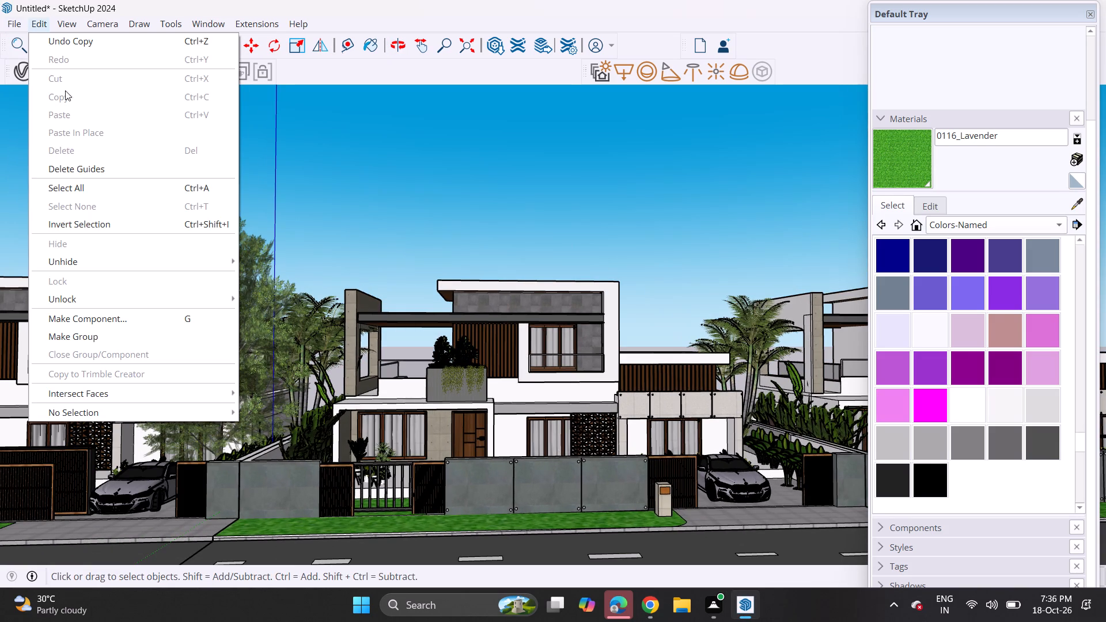
pyautogui.click(12, 29)
pyautogui.click(16, 26)
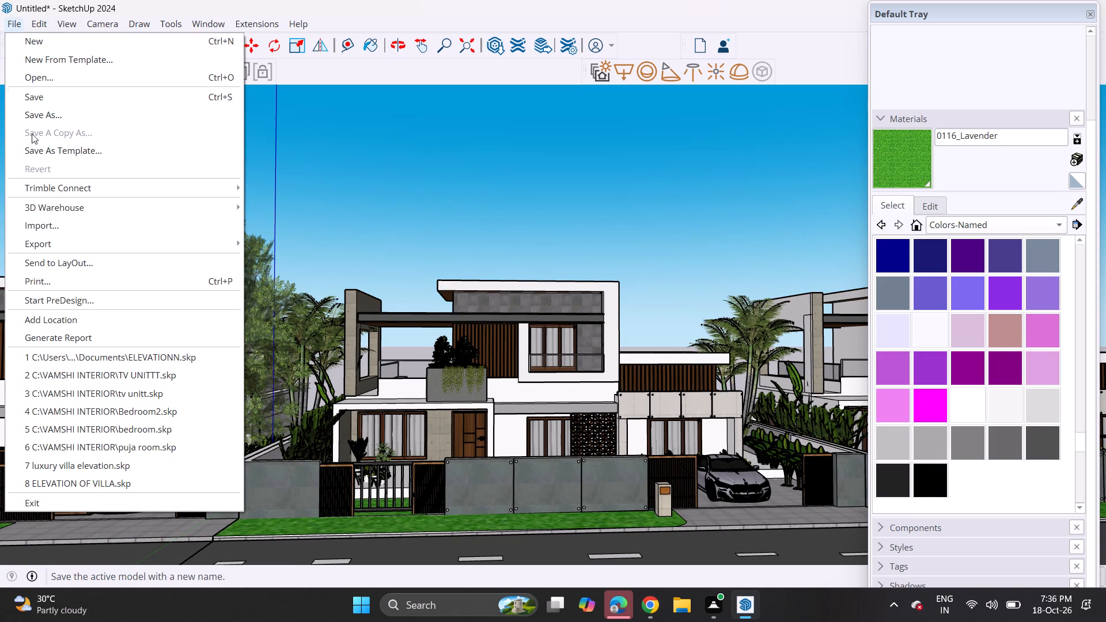
pyautogui.click(58, 223)
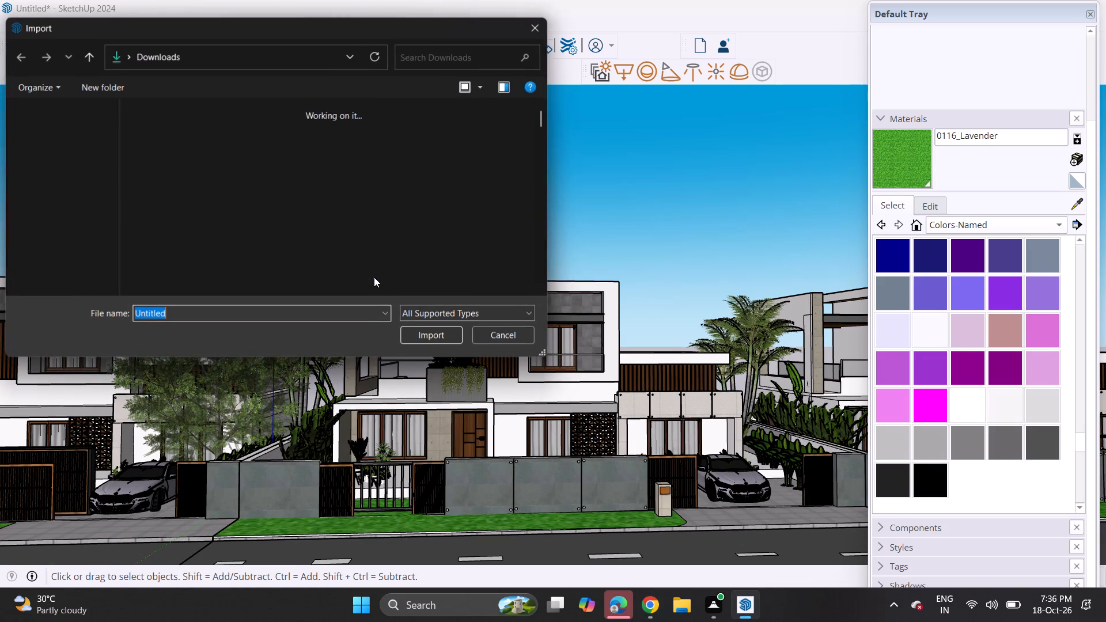
pyautogui.click(334, 241)
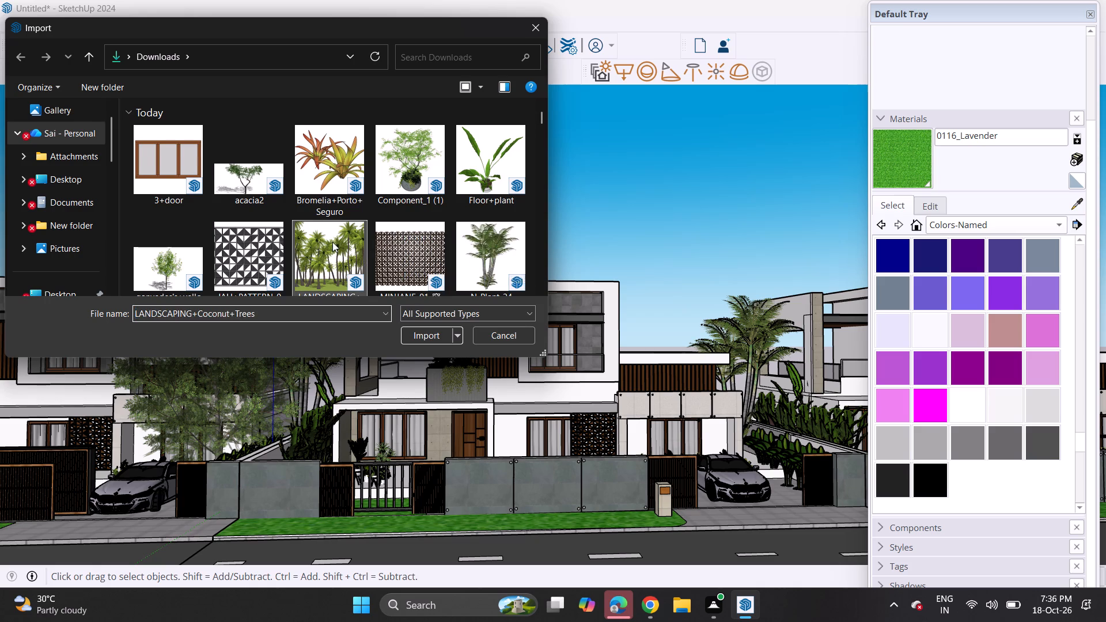
pyautogui.click(431, 328)
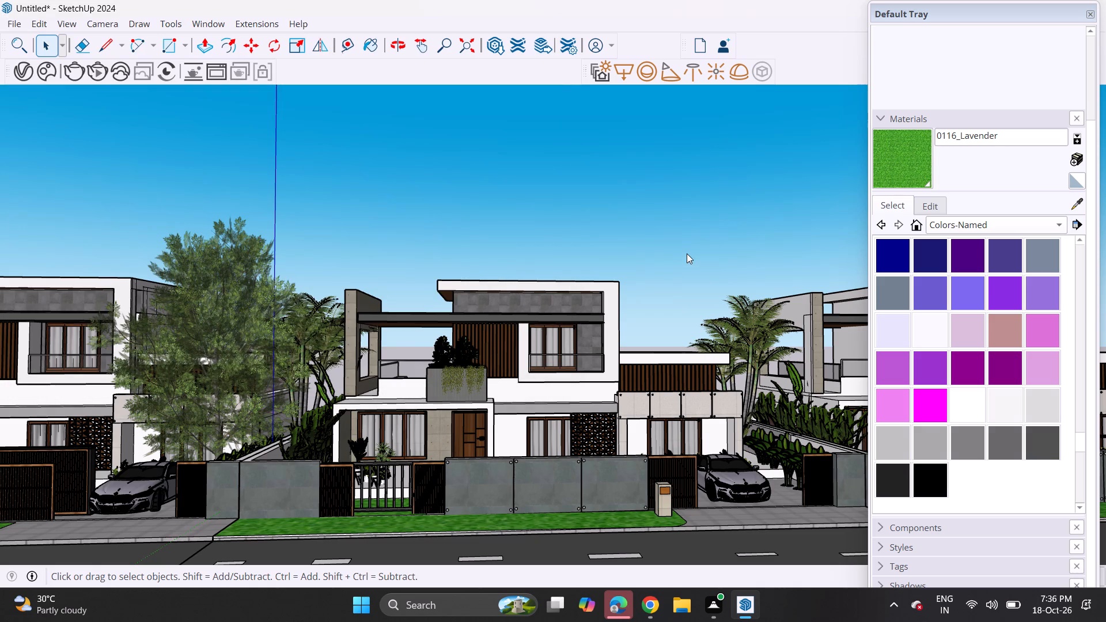
pyautogui.click(698, 330)
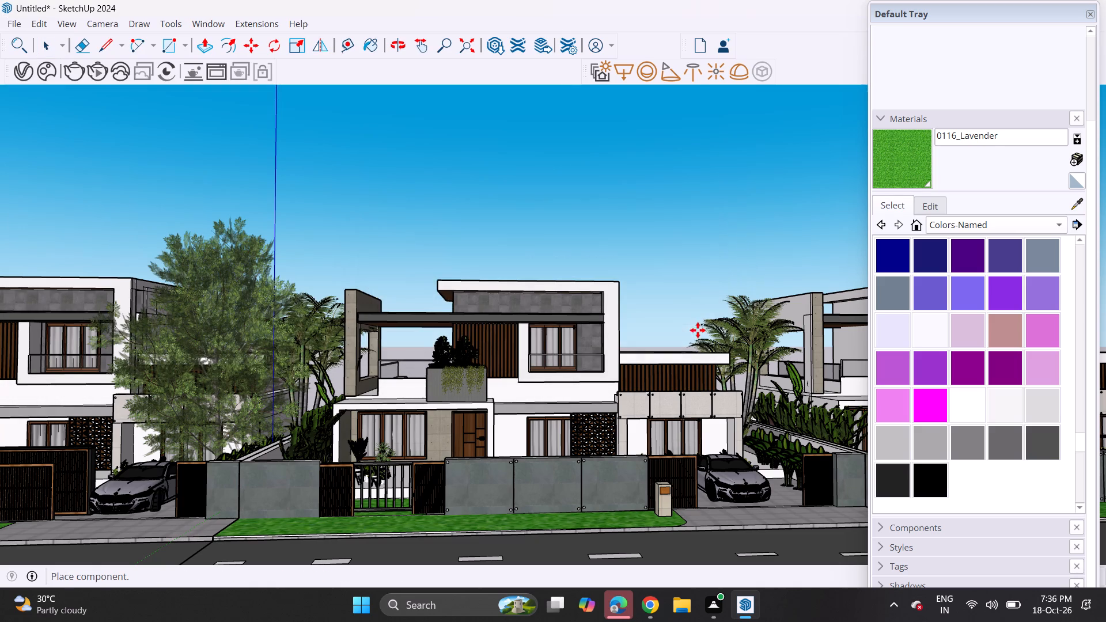
# Move the coconut tree grove by its near lower corner towards the rear of the villa row.
pyautogui.moveTo(708, 244); pyautogui.dragTo(527, 403, button='middle')
pyautogui.scroll(-5, 627, 238)
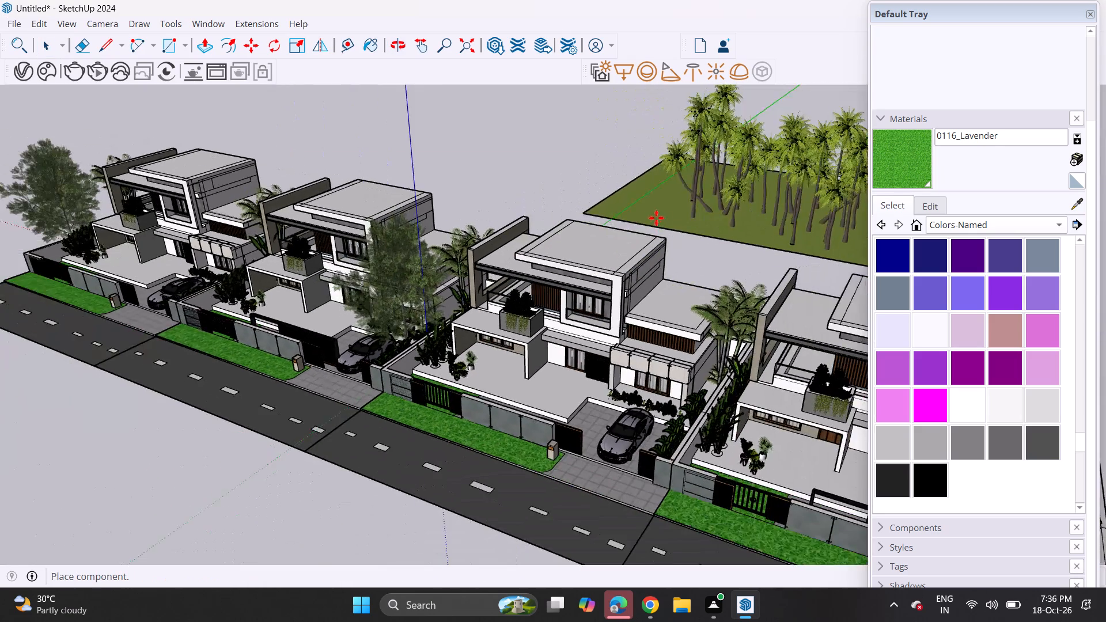
pyautogui.scroll(-8, 661, 219)
pyautogui.moveTo(698, 210); pyautogui.dragTo(392, 250, button='middle')
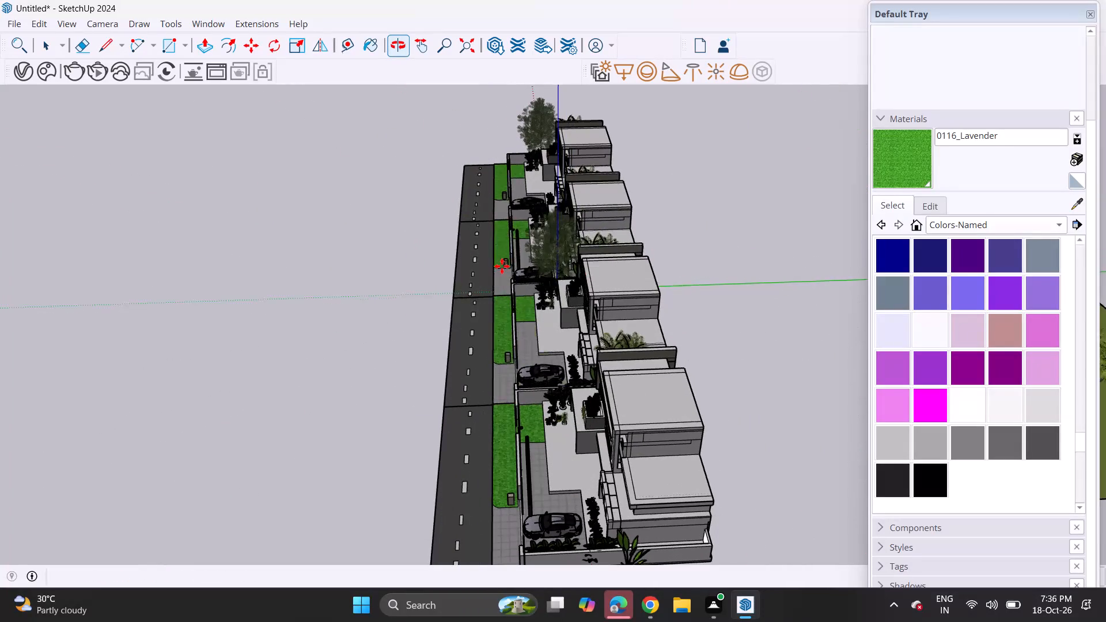
pyautogui.click(709, 292)
pyautogui.moveTo(753, 405); pyautogui.dragTo(738, 377, button='middle')
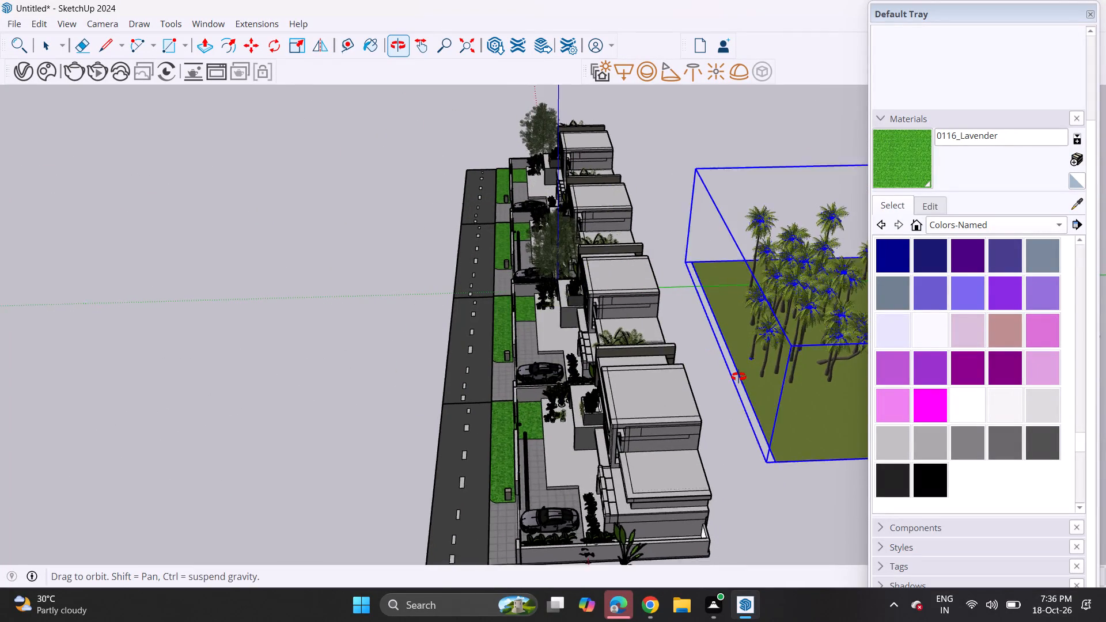
pyautogui.moveTo(738, 377); pyautogui.dragTo(658, 305, button='middle')
pyautogui.moveTo(609, 286); pyautogui.dragTo(582, 210, button='middle')
pyautogui.scroll(5, 691, 321)
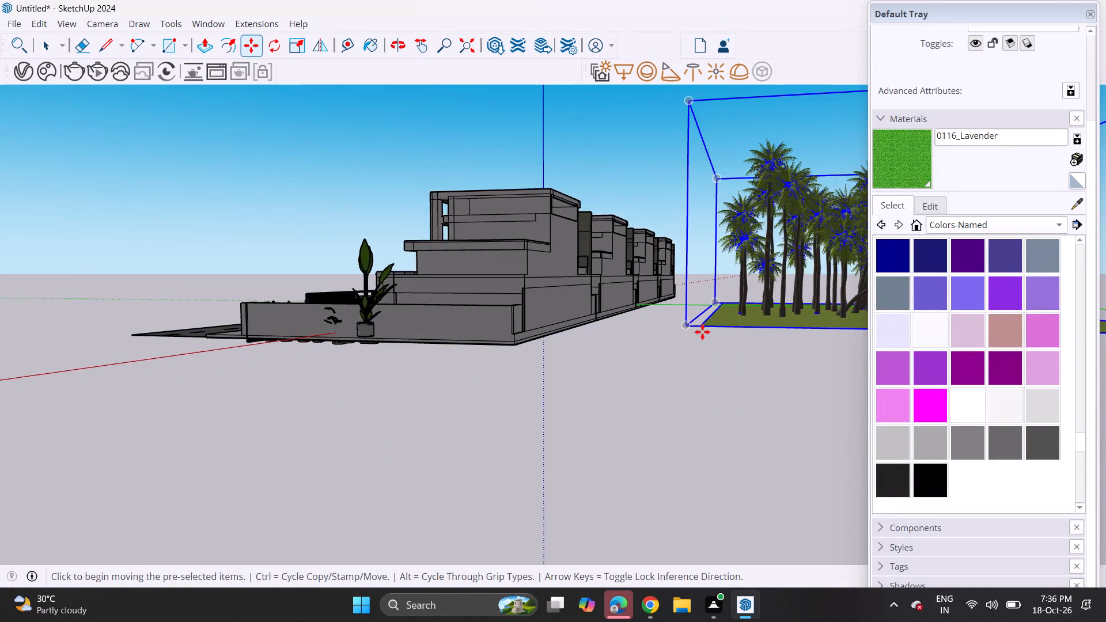
pyautogui.scroll(5, 702, 332)
pyautogui.click(684, 323)
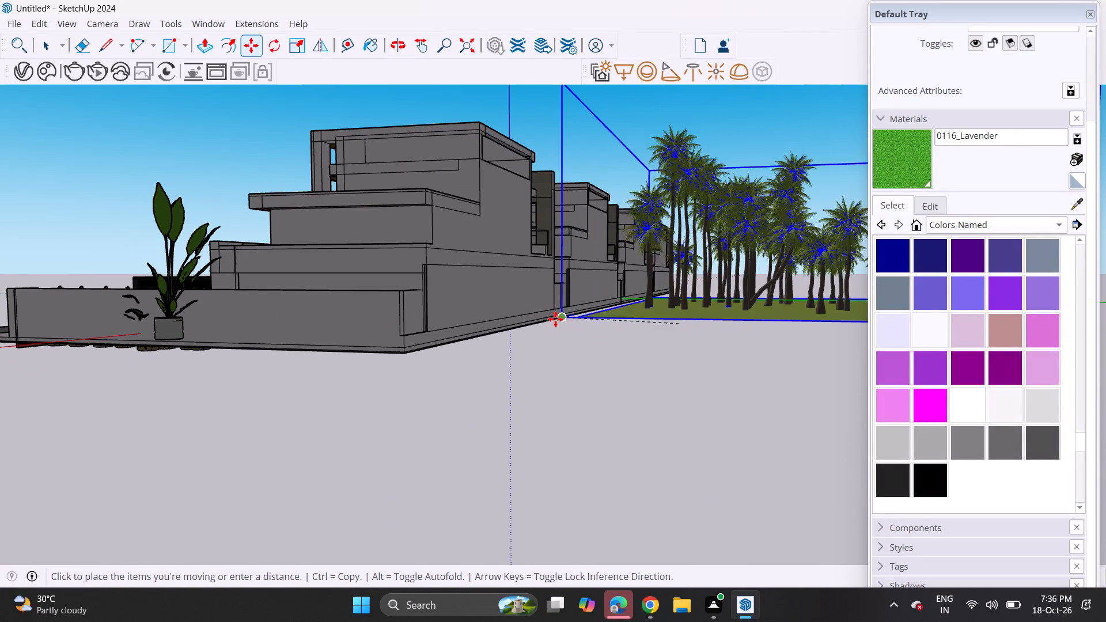
pyautogui.moveTo(506, 291); pyautogui.dragTo(537, 316, button='middle')
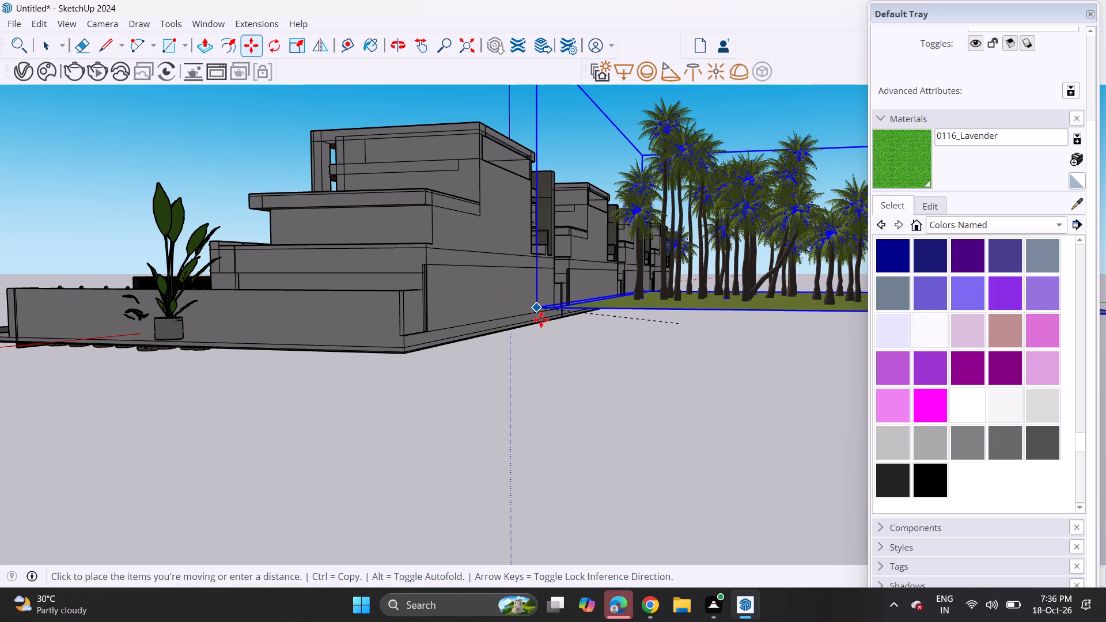
pyautogui.click(535, 304)
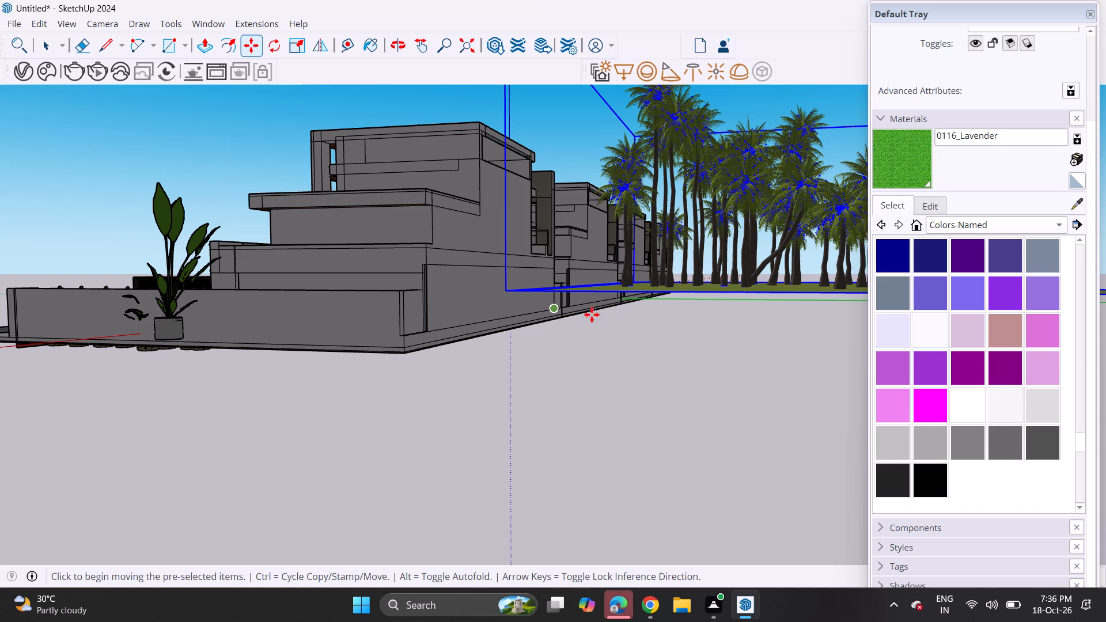
pyautogui.press('space')
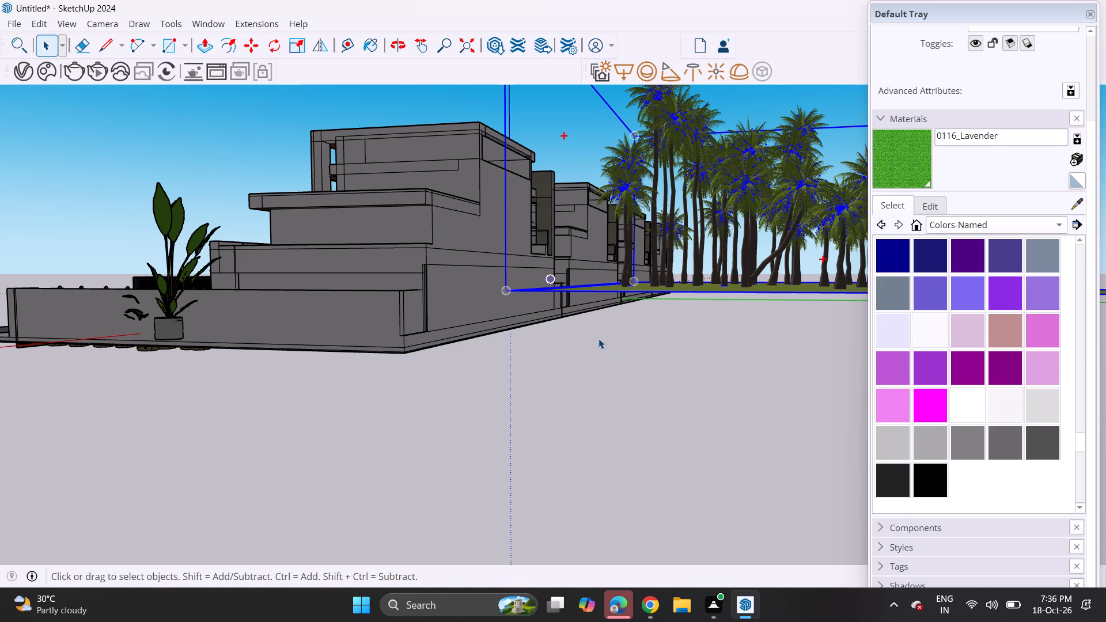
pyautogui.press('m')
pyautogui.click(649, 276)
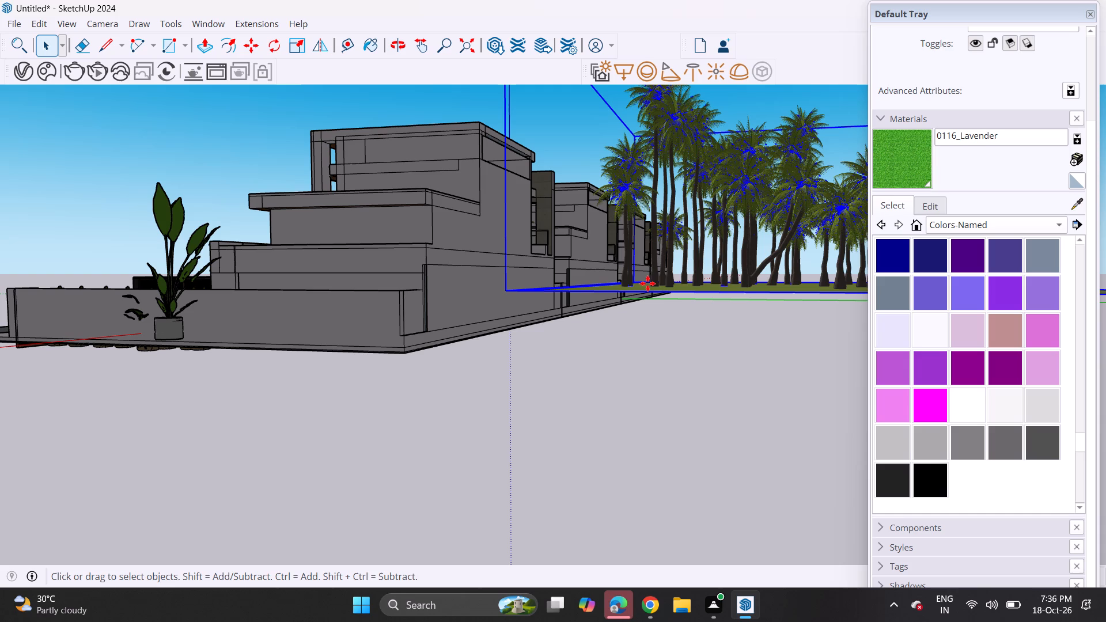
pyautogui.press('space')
# Move the coconut grove by its near lower corner onto the base of the villa row's rear boundary wall.
pyautogui.moveTo(318, 289); pyautogui.dragTo(688, 293, button='middle')
pyautogui.press('m')
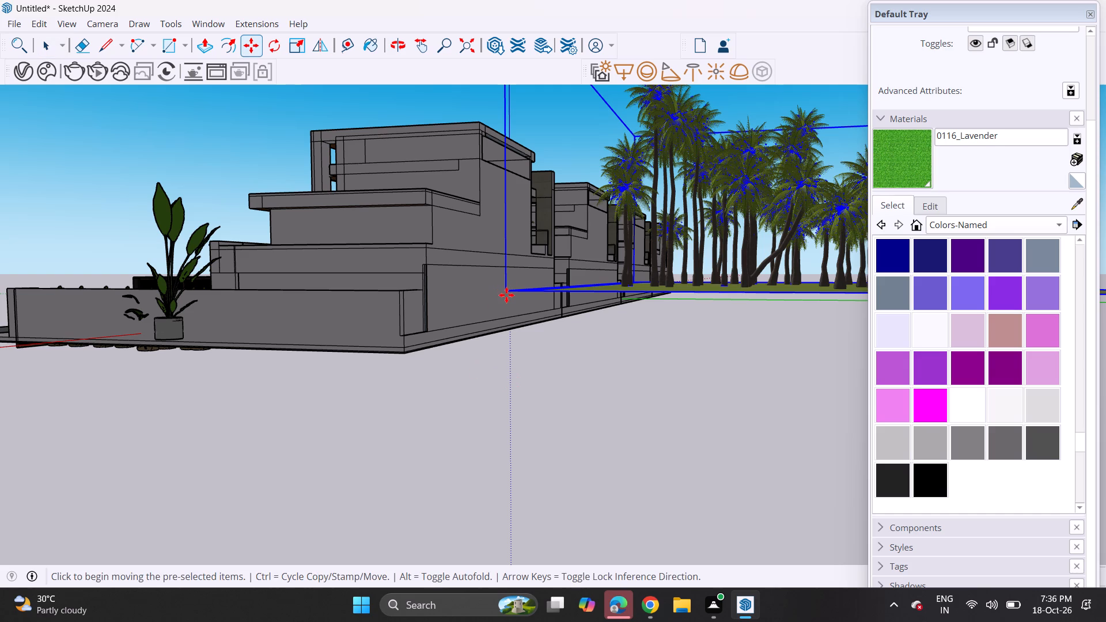
pyautogui.scroll(10, 507, 295)
pyautogui.click(507, 284)
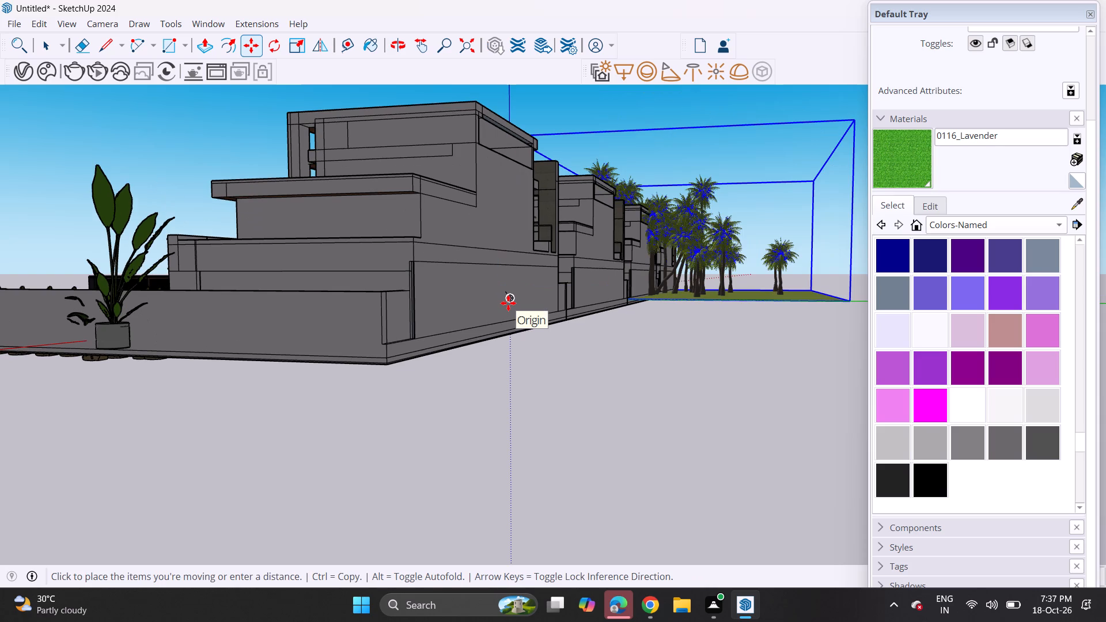
pyautogui.click(562, 323)
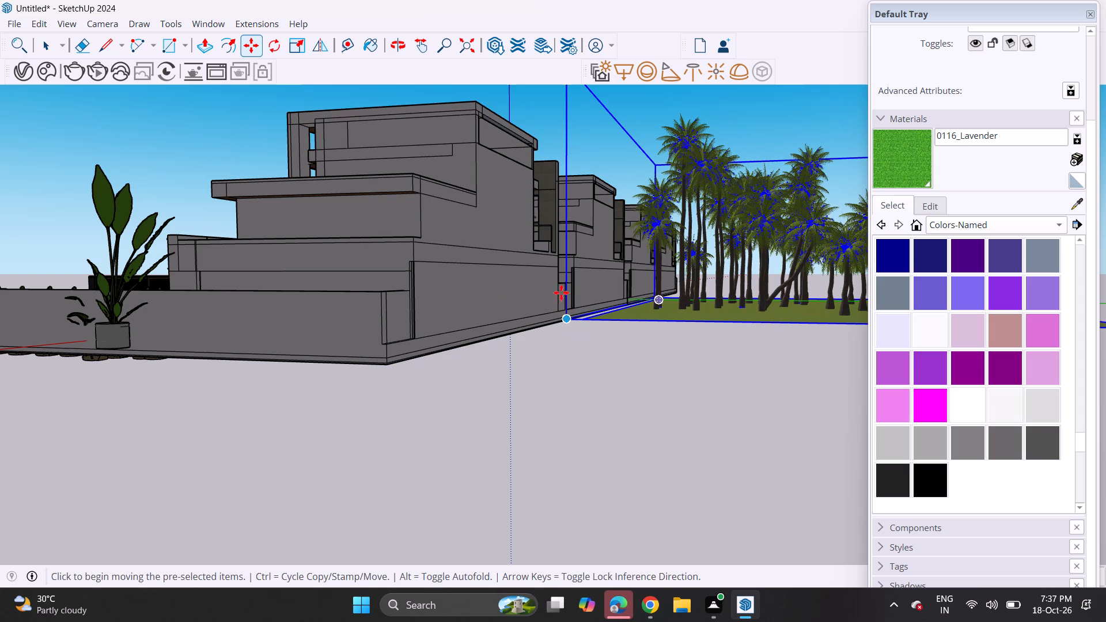
pyautogui.press('space')
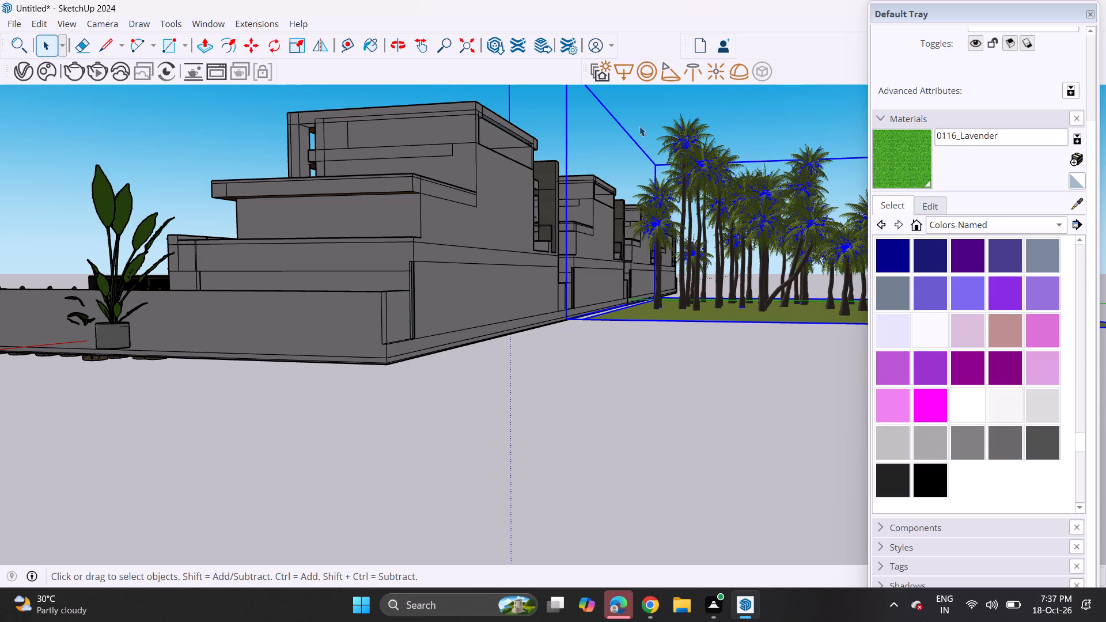
pyautogui.click(643, 123)
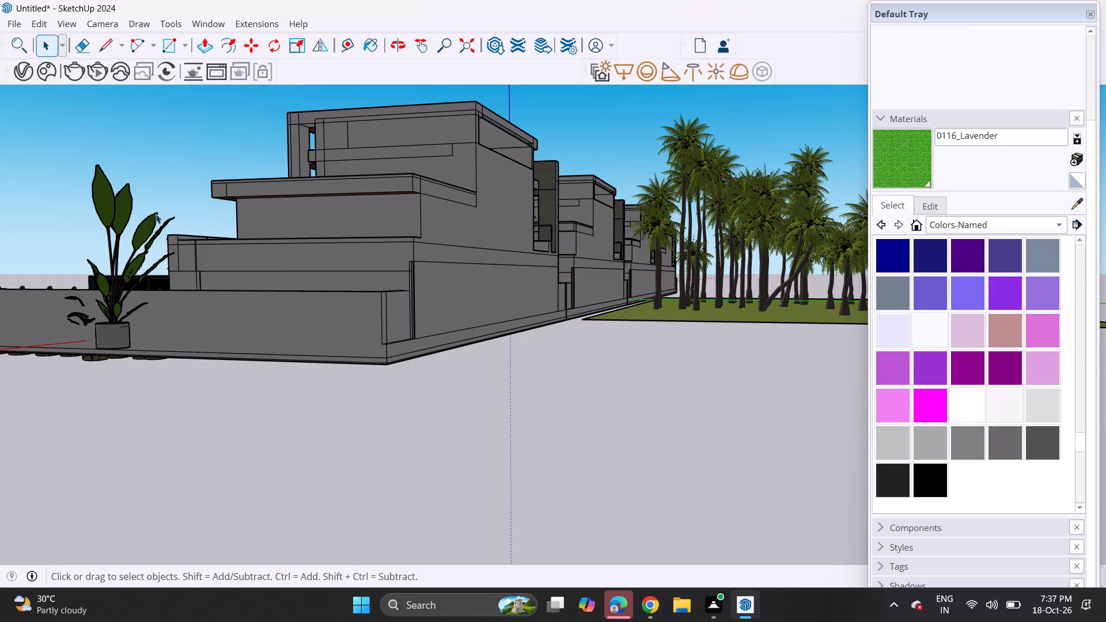
# Move the coconut grove along the row so its palms spread behind the villa beside the large street tree.
pyautogui.moveTo(146, 217); pyautogui.dragTo(823, 275, button='middle')
pyautogui.scroll(-4, 400, 325)
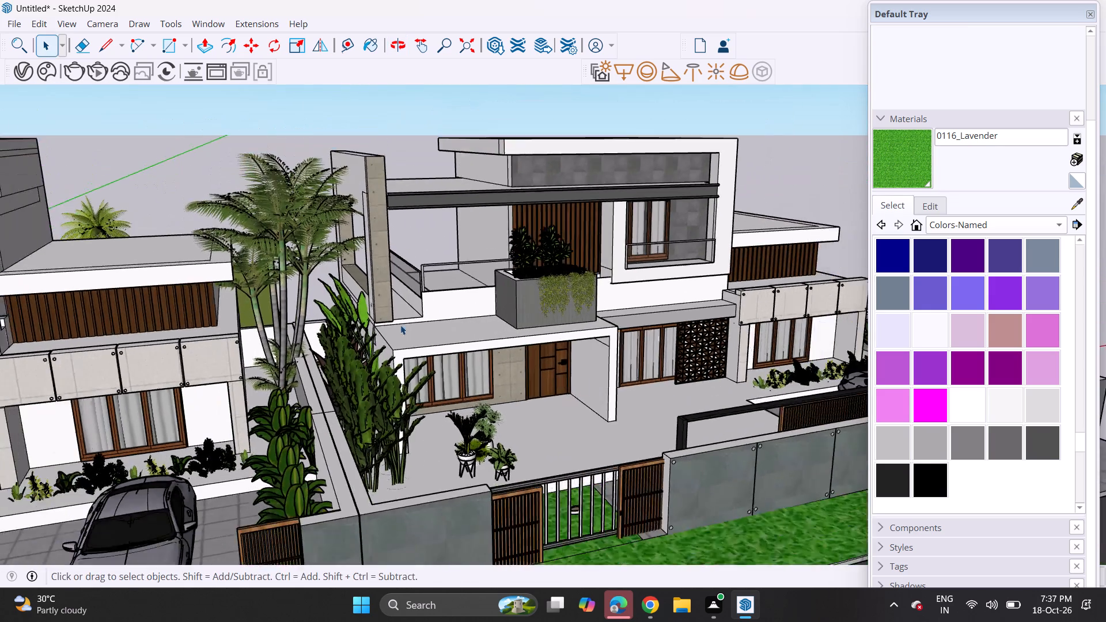
pyautogui.scroll(-2, 355, 320)
pyautogui.scroll(-5, 264, 321)
pyautogui.scroll(-3, 218, 333)
pyautogui.moveTo(157, 348); pyautogui.dragTo(331, 362, button='middle')
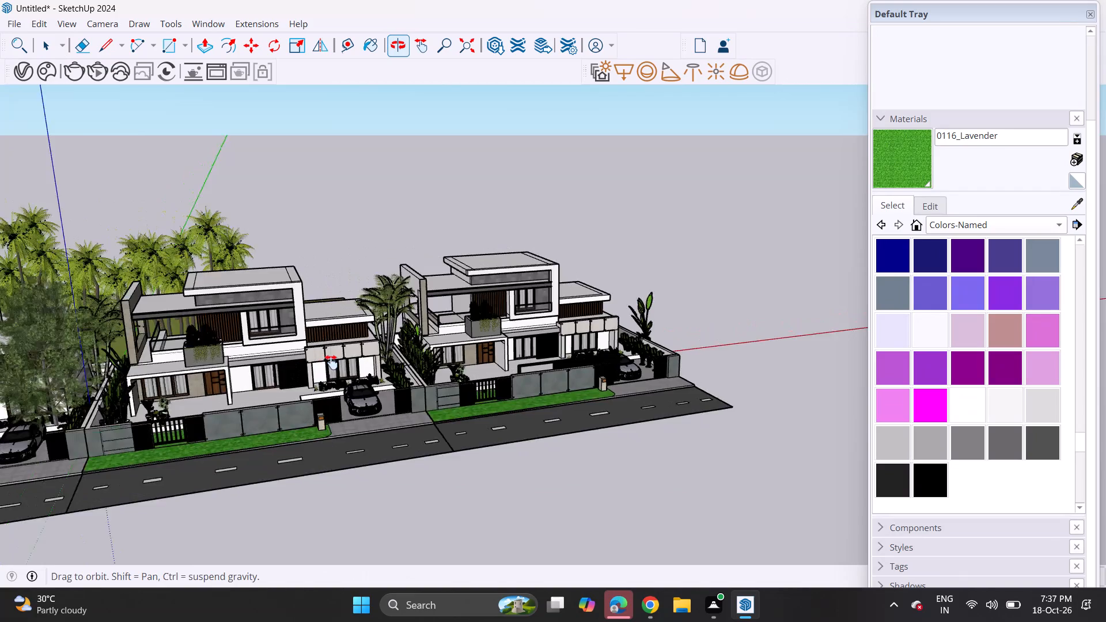
pyautogui.moveTo(331, 362); pyautogui.dragTo(353, 363, button='middle')
pyautogui.moveTo(296, 377); pyautogui.dragTo(261, 307, button='middle')
pyautogui.scroll(6, 257, 297)
pyautogui.moveTo(276, 328); pyautogui.dragTo(245, 305, button='middle')
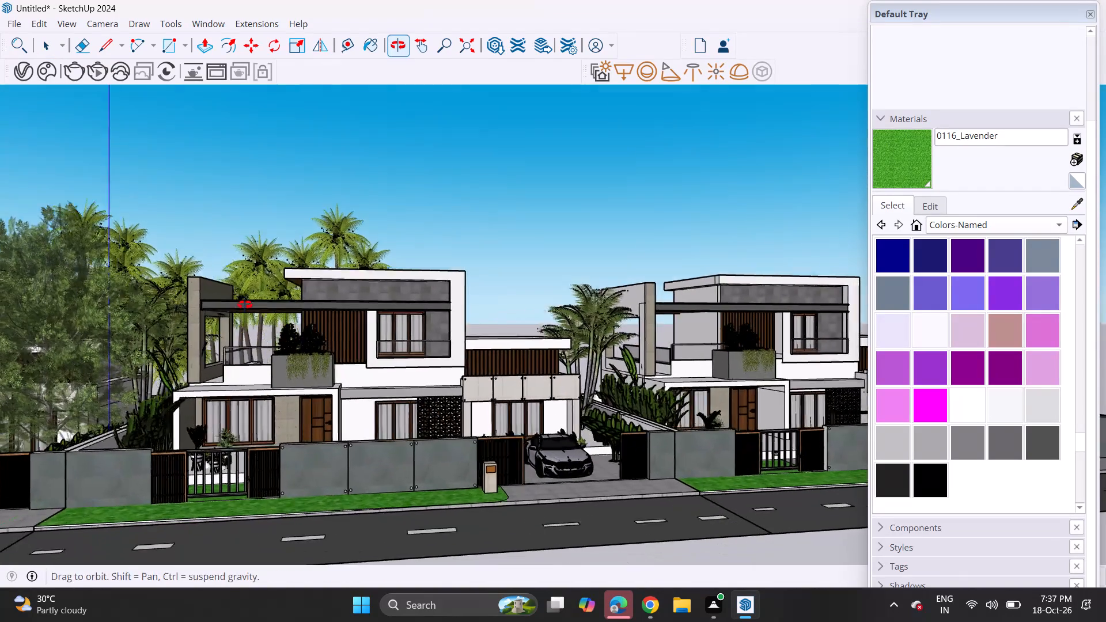
pyautogui.moveTo(245, 305); pyautogui.dragTo(245, 304, button='middle')
pyautogui.moveTo(245, 302); pyautogui.dragTo(321, 325, button='middle')
pyautogui.click(324, 287)
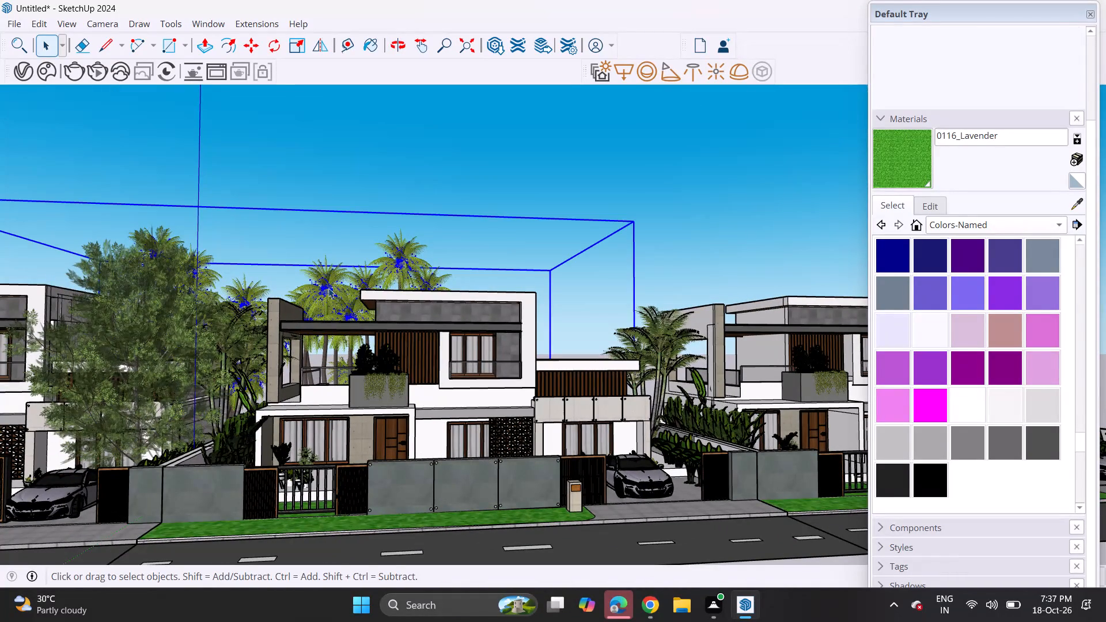
pyautogui.press('m')
pyautogui.click(309, 280)
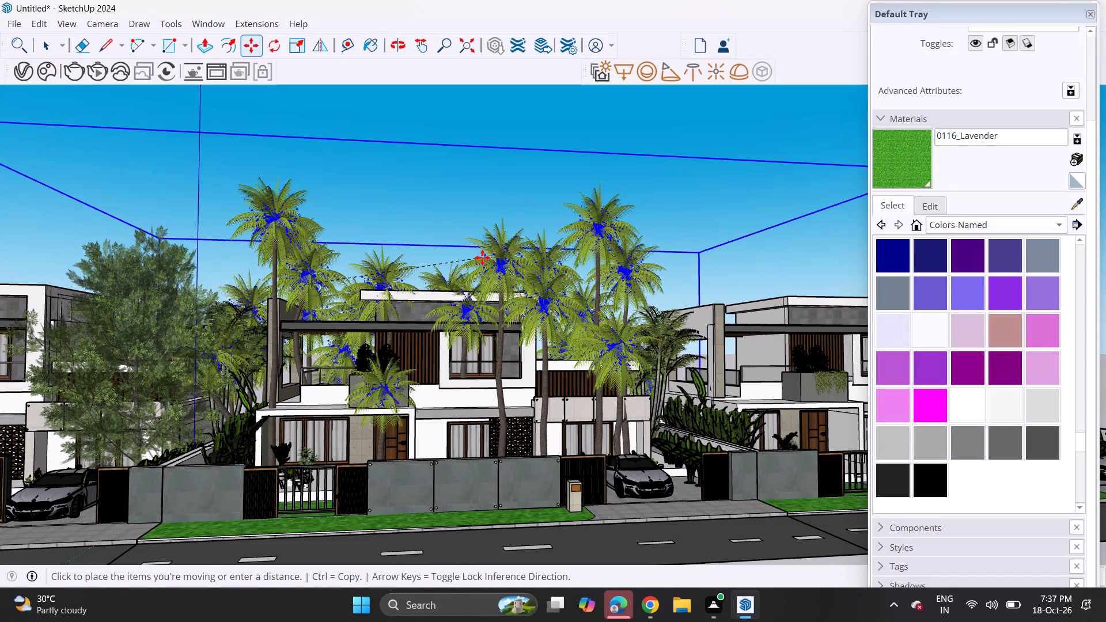
pyautogui.press('Escape')
pyautogui.moveTo(485, 242); pyautogui.dragTo(456, 369, button='middle')
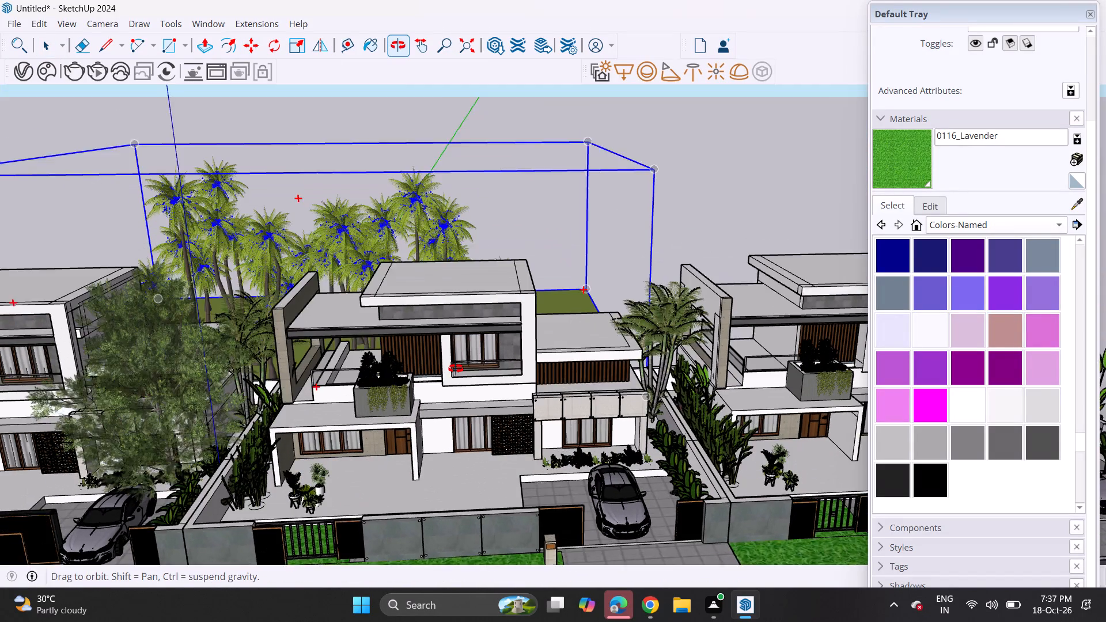
pyautogui.moveTo(456, 369); pyautogui.dragTo(456, 369, button='middle')
pyautogui.click(410, 223)
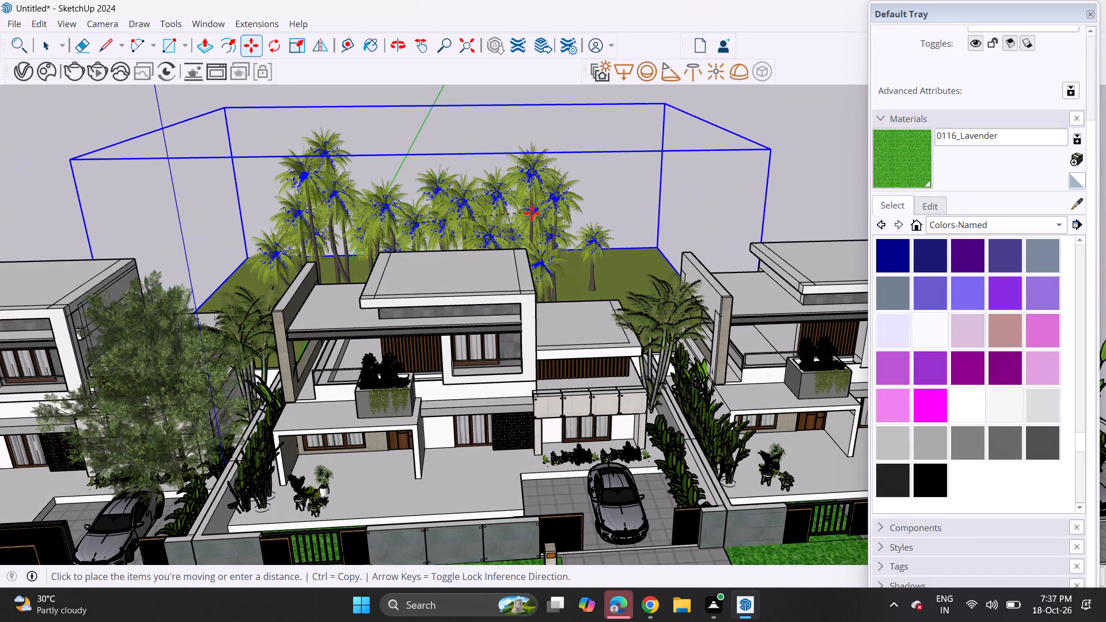
pyautogui.click(538, 214)
pyautogui.press('space')
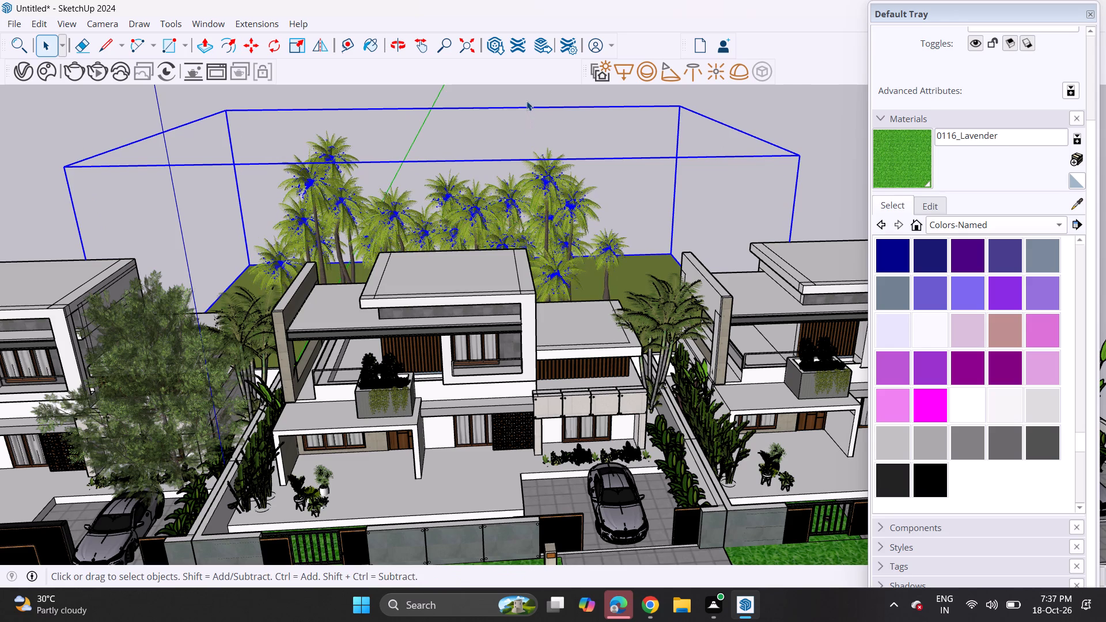
pyautogui.click(527, 101)
# Examine from street level how the coconut palms frame the villa's front elevation.
pyautogui.moveTo(525, 160); pyautogui.dragTo(521, 84, button='middle')
pyautogui.moveTo(546, 193); pyautogui.dragTo(544, 144, button='middle')
pyautogui.scroll(1, 544, 155)
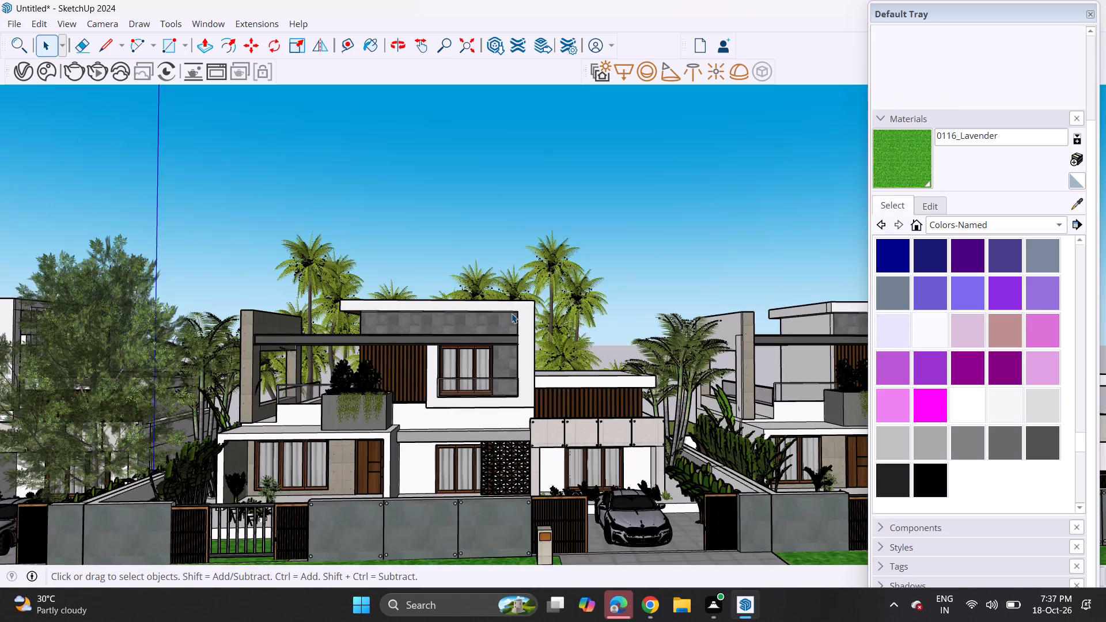
pyautogui.scroll(1, 508, 317)
pyautogui.moveTo(502, 344); pyautogui.dragTo(561, 284, button='middle')
pyautogui.scroll(-2, 531, 294)
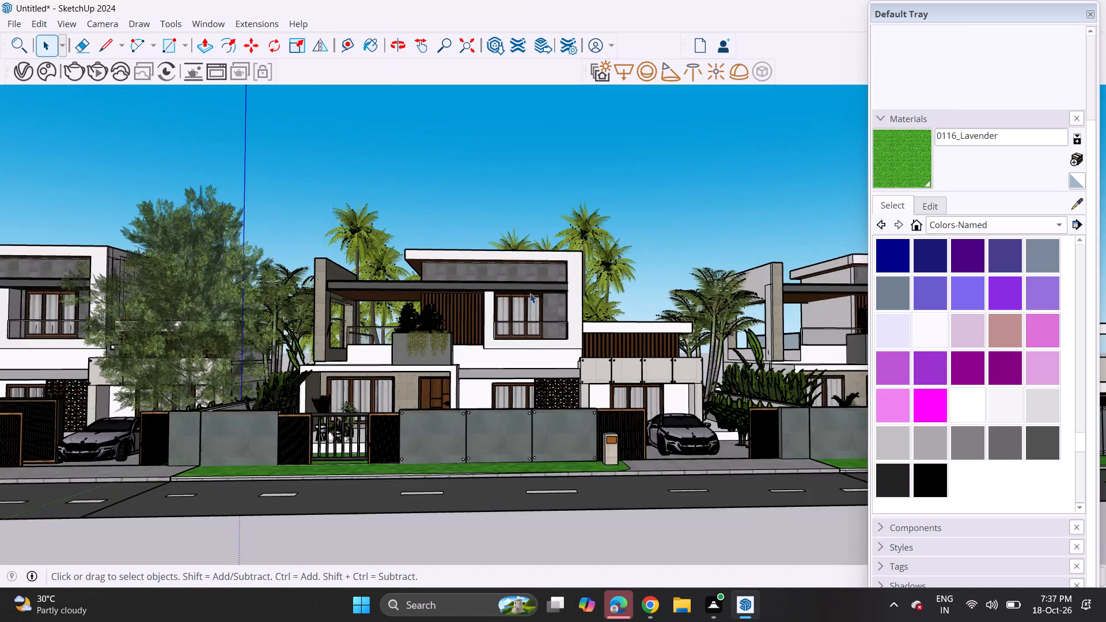
pyautogui.moveTo(529, 294); pyautogui.dragTo(498, 290, button='middle')
pyautogui.scroll(1, 502, 288)
pyautogui.keyDown('shift'); pyautogui.moveTo(502, 290); pyautogui.dragTo(520, 297, button='middle'); pyautogui.keyUp('shift')
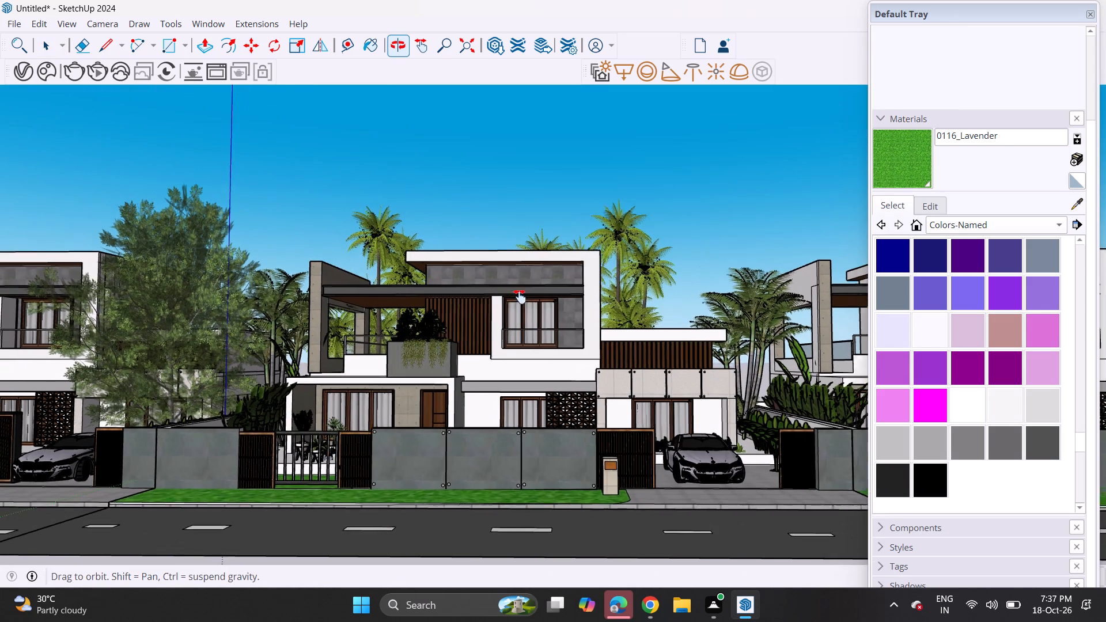
pyautogui.keyDown('shift'); pyautogui.moveTo(520, 297); pyautogui.dragTo(529, 302, button='middle'); pyautogui.keyUp('shift')
pyautogui.scroll(2, 529, 302)
pyautogui.moveTo(529, 302); pyautogui.dragTo(521, 257, button='middle')
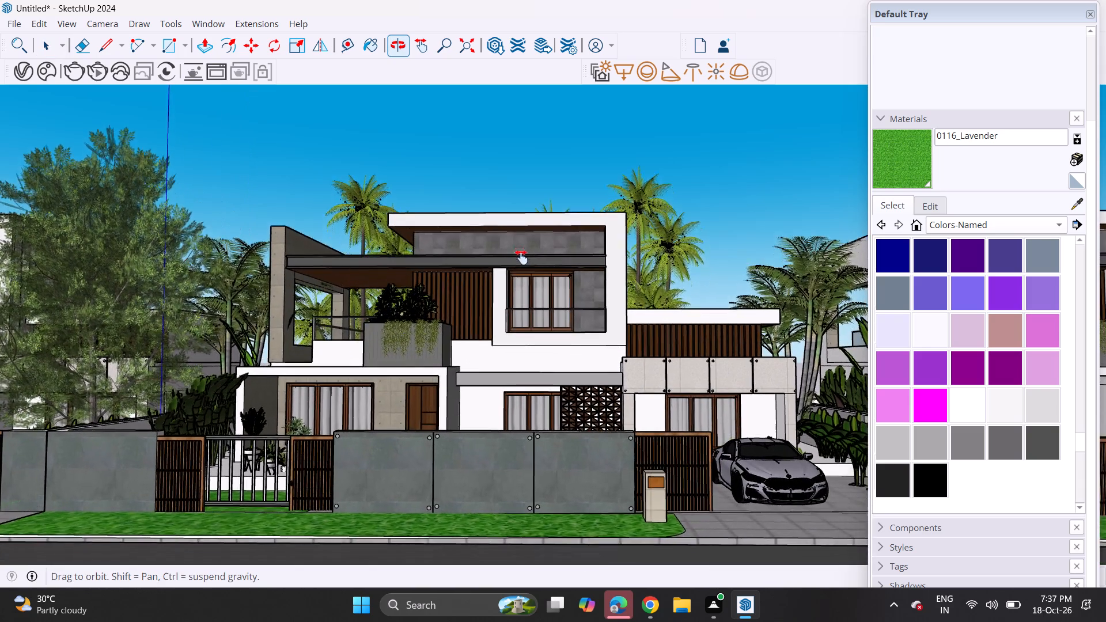
pyautogui.moveTo(521, 257); pyautogui.dragTo(524, 256, button='middle')
pyautogui.moveTo(524, 256); pyautogui.dragTo(531, 270, button='middle')
pyautogui.scroll(-2, 531, 270)
pyautogui.moveTo(531, 270); pyautogui.dragTo(535, 271, button='middle')
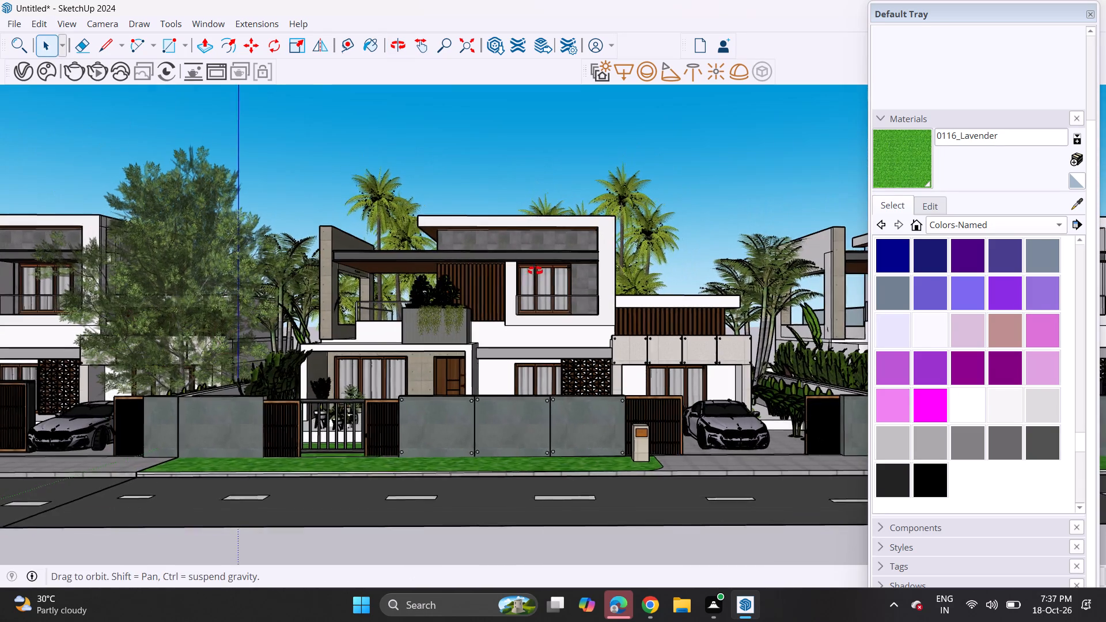
pyautogui.moveTo(535, 271); pyautogui.dragTo(539, 271, button='middle')
pyautogui.scroll(2, 535, 269)
pyautogui.scroll(-1, 532, 267)
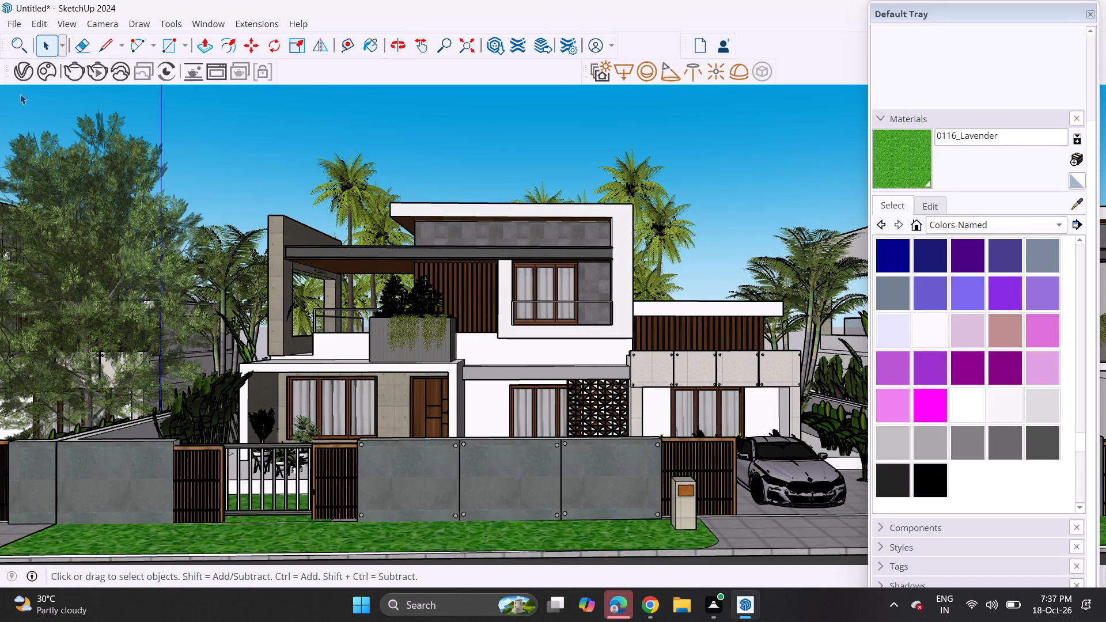
# Import the acacia2 model from Downloads and place it on the villa's driveway beside the parked car.
pyautogui.click(10, 22)
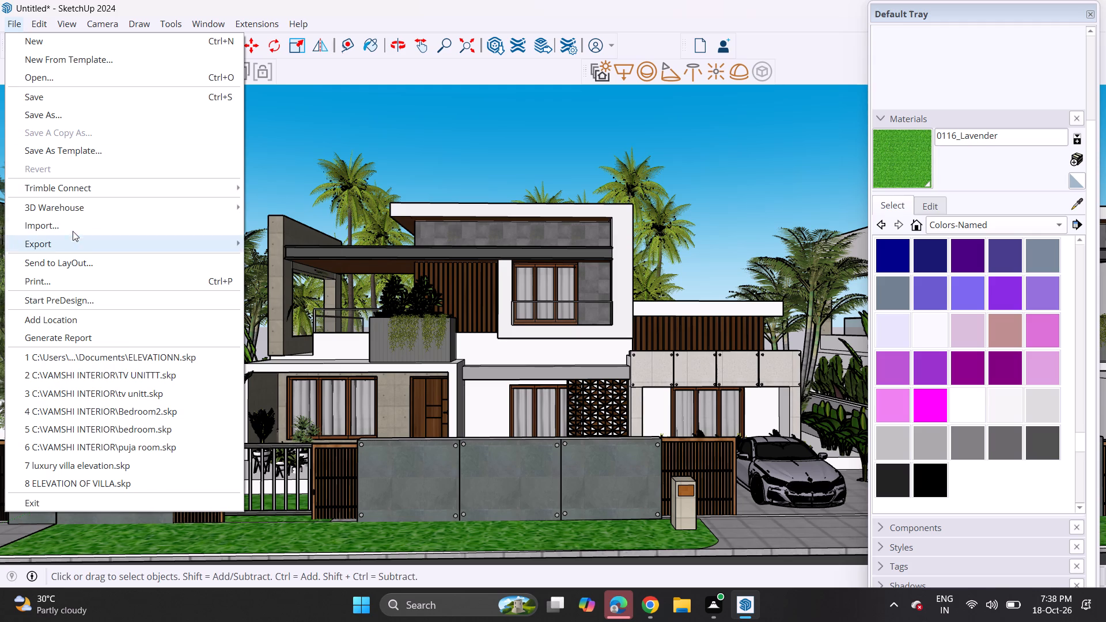
pyautogui.click(73, 226)
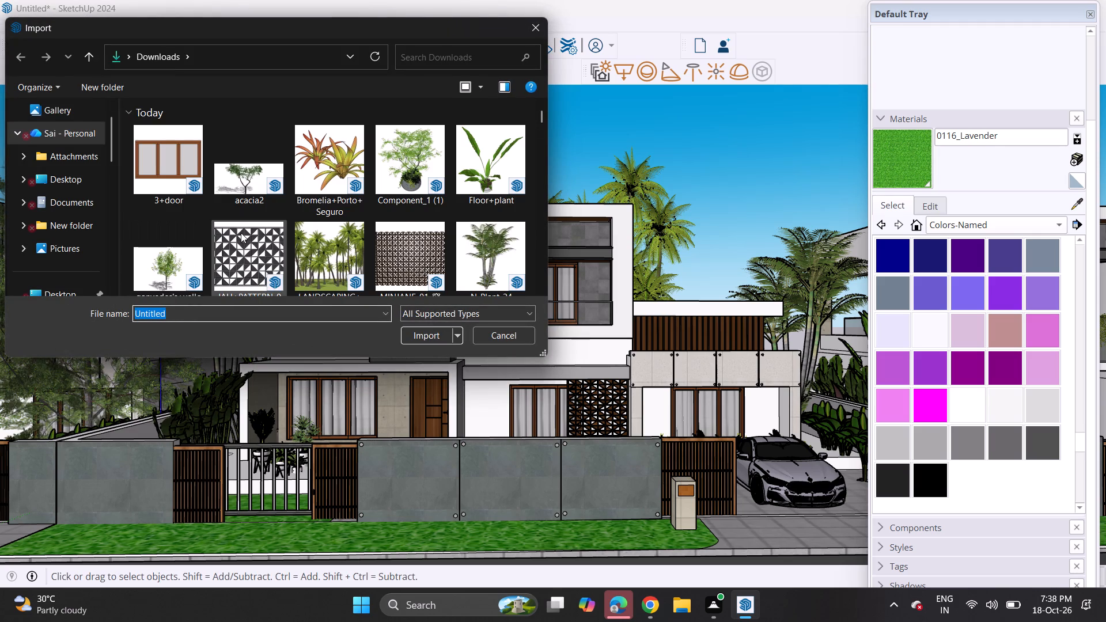
pyautogui.click(238, 182)
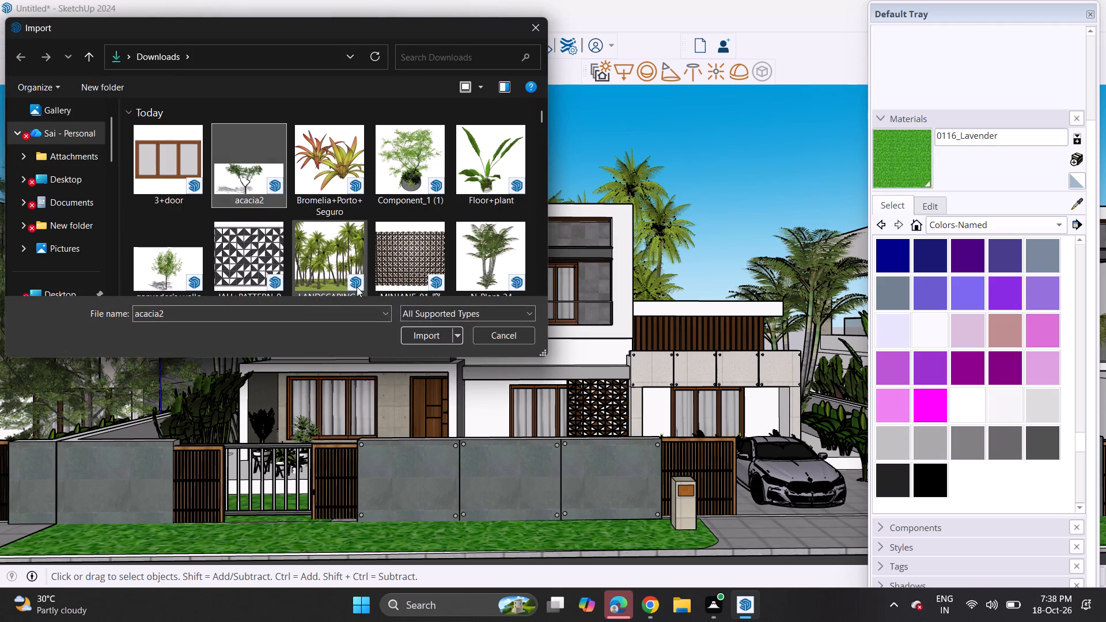
pyautogui.click(415, 338)
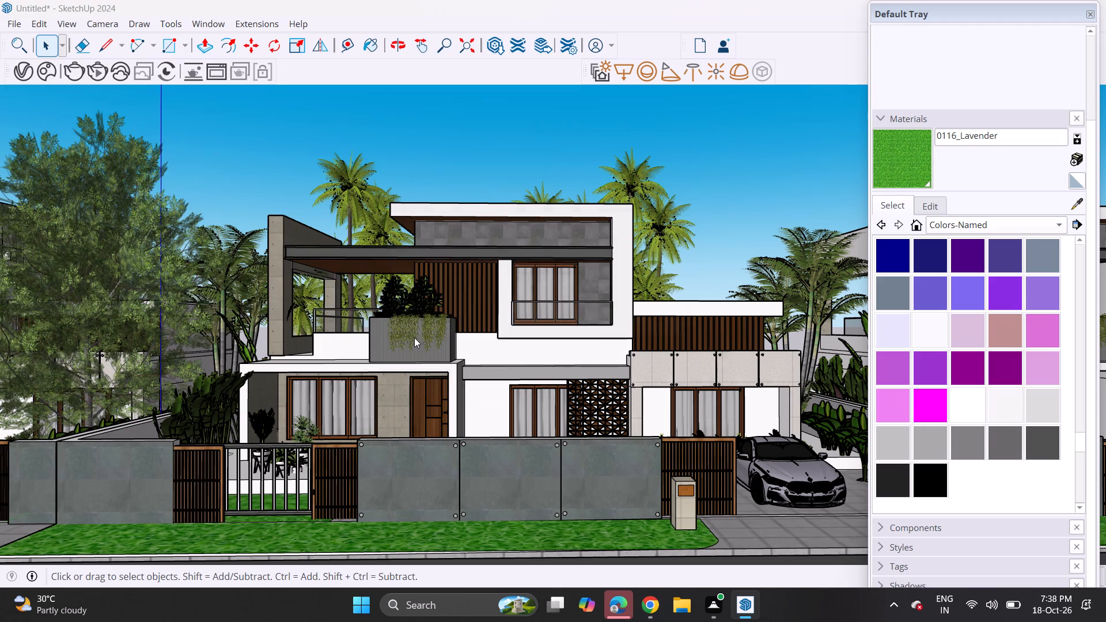
pyautogui.click(695, 333)
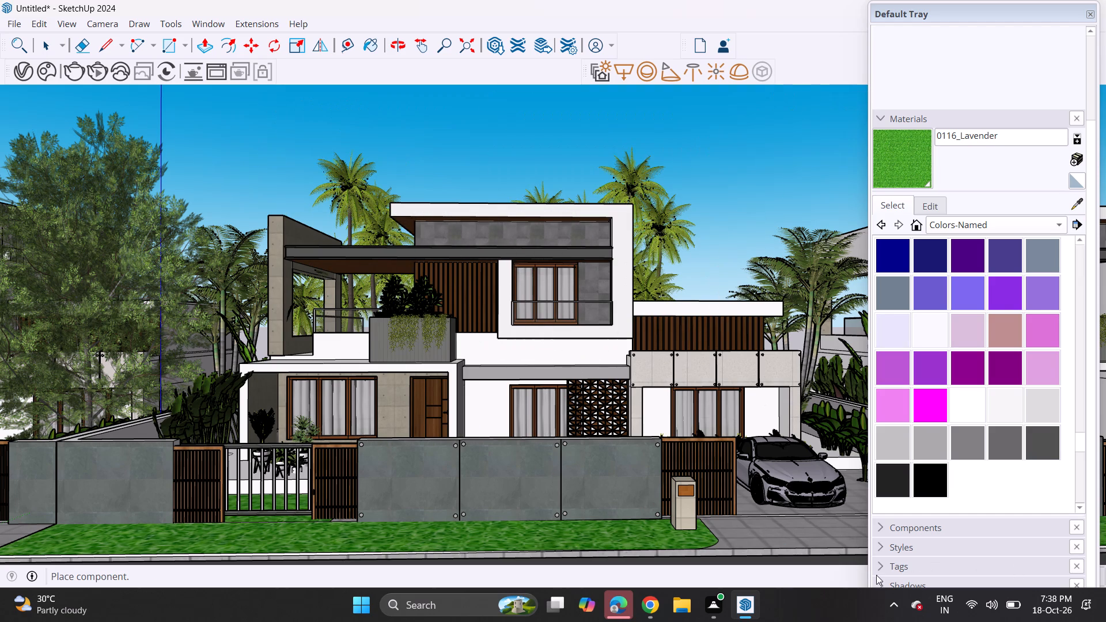
pyautogui.click(789, 518)
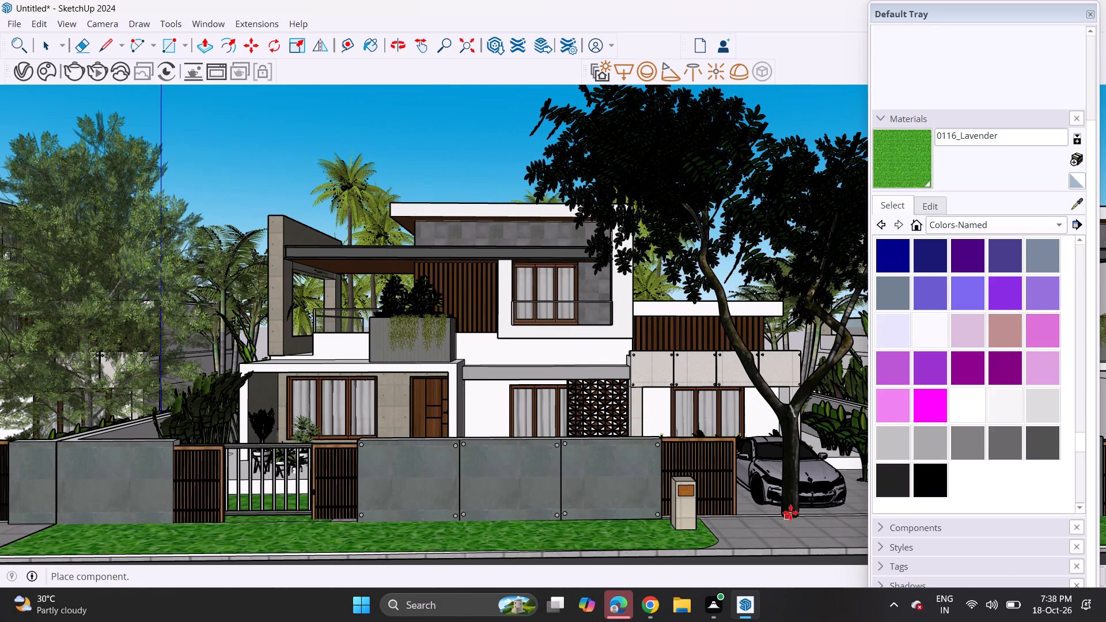
# Move the acacia2 tree off the driveway to the open ground across the road, and adjust its height vertically.
pyautogui.click(729, 344)
pyautogui.scroll(-3, 775, 435)
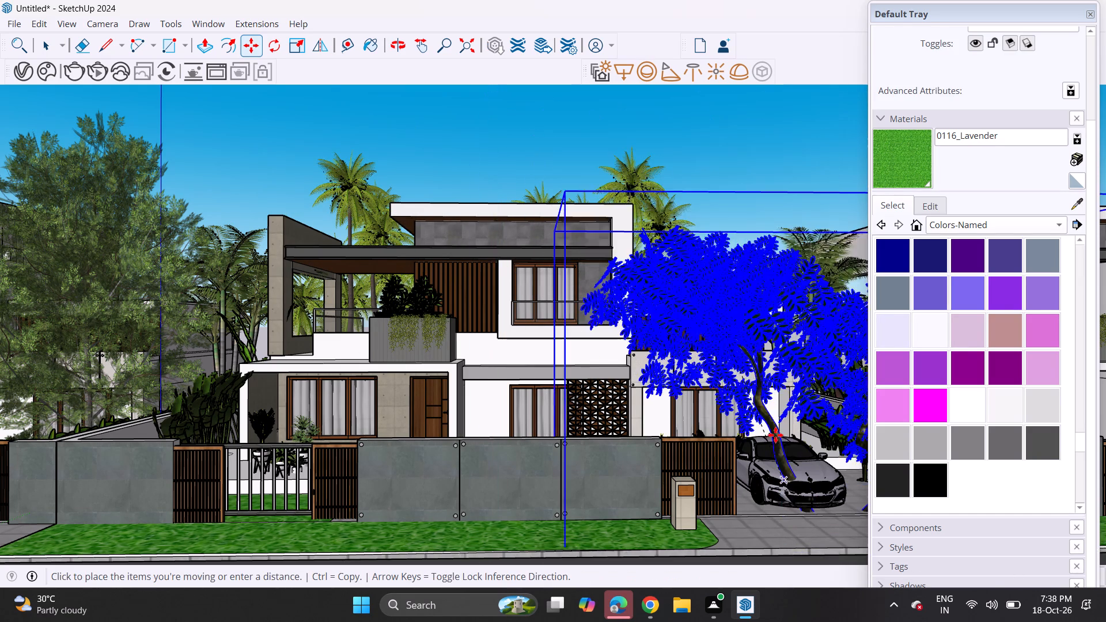
pyautogui.scroll(-8, 775, 435)
pyautogui.keyDown('shift'); pyautogui.moveTo(713, 426); pyautogui.dragTo(589, 339, button='middle'); pyautogui.keyUp('shift')
pyautogui.scroll(-4, 567, 336)
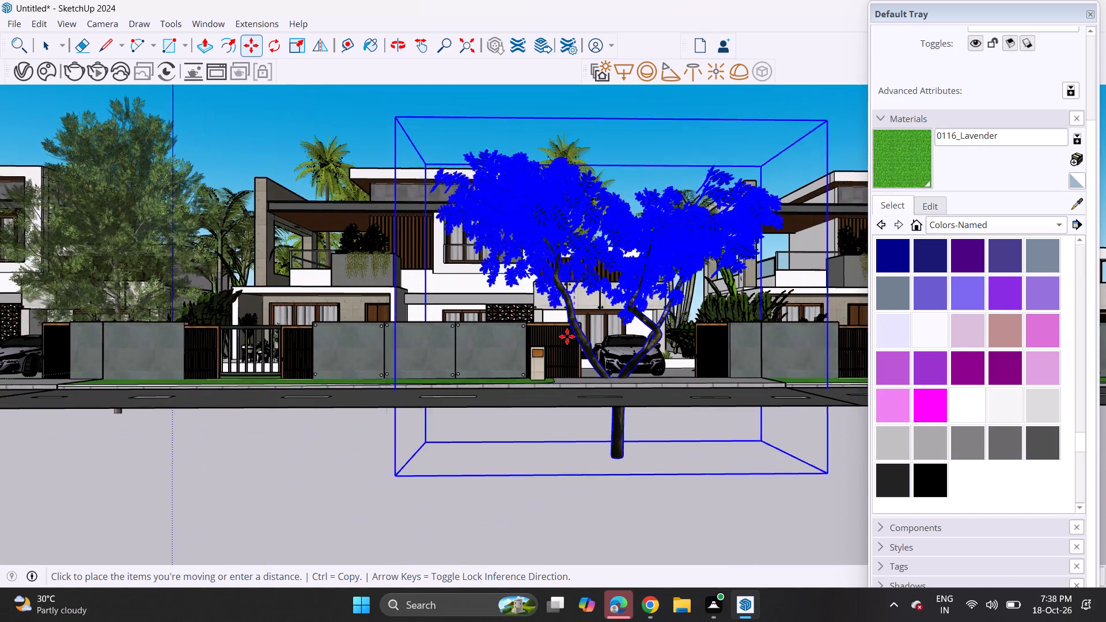
pyautogui.click(710, 394)
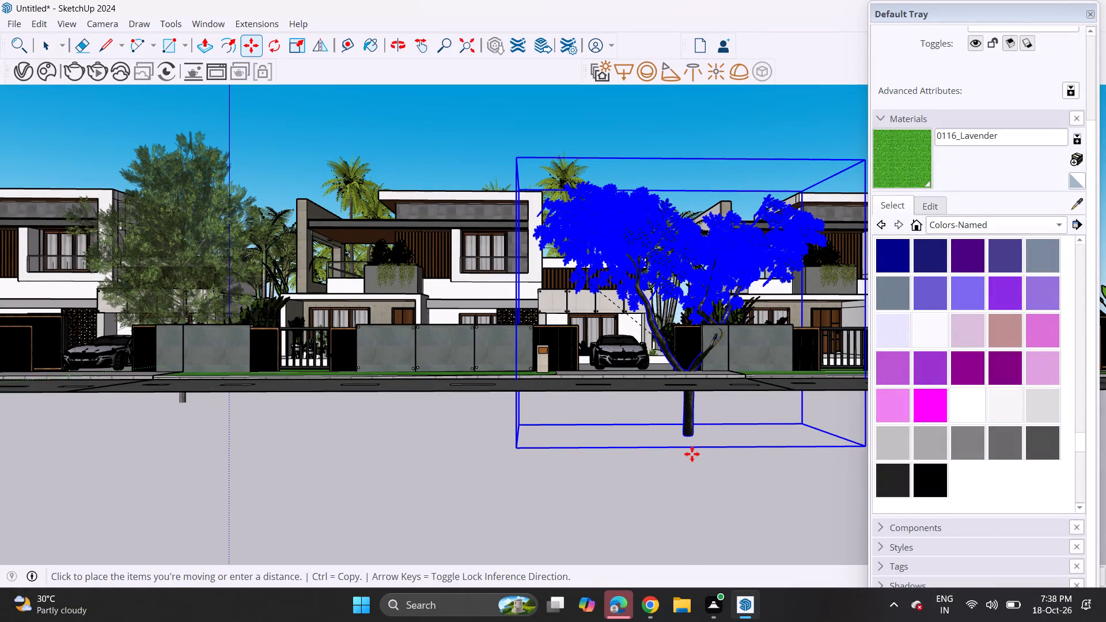
pyautogui.click(690, 443)
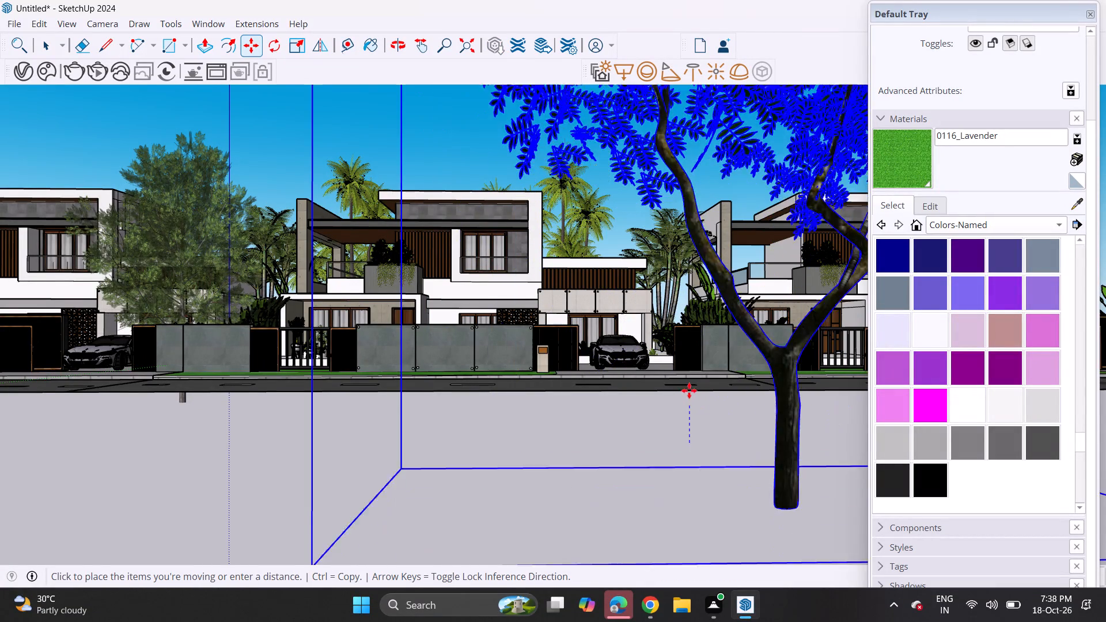
pyautogui.click(690, 400)
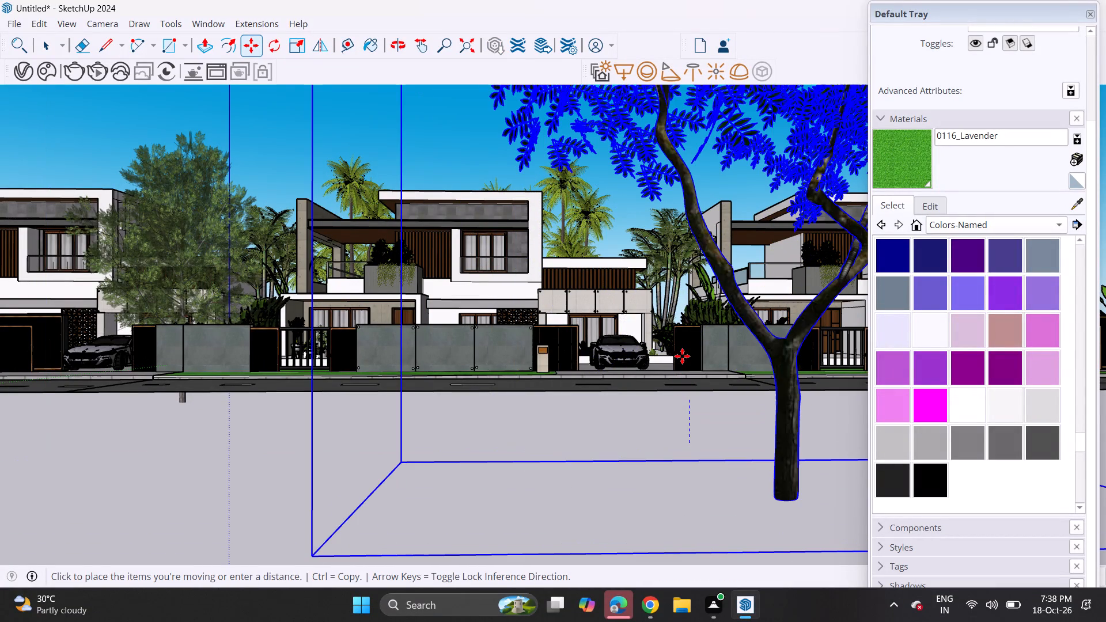
pyautogui.scroll(-12, 682, 356)
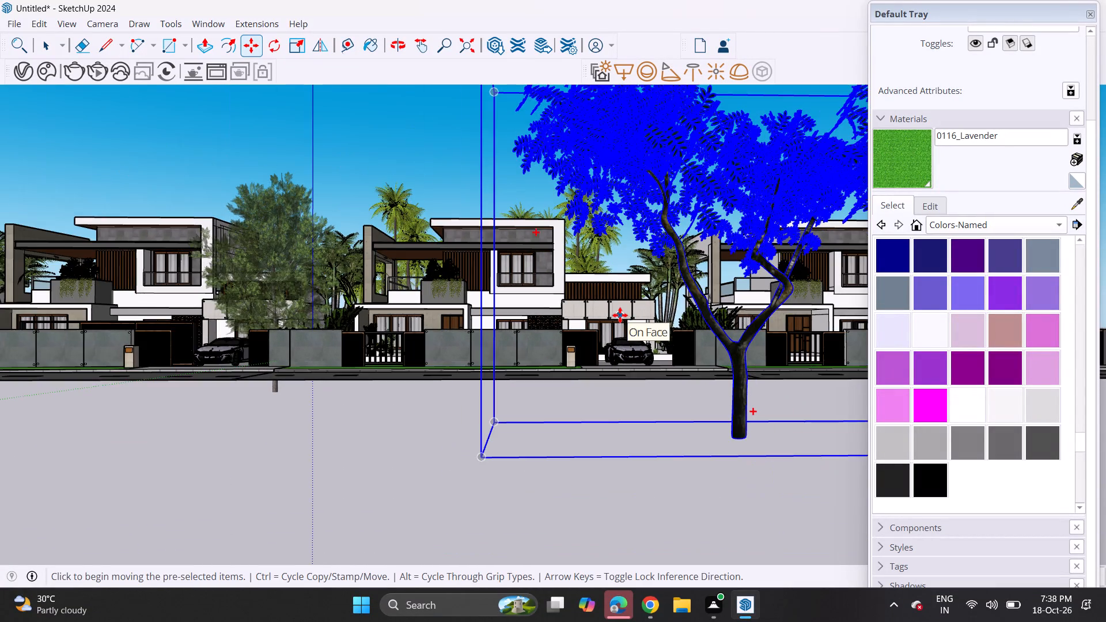
pyautogui.scroll(-5, 619, 314)
pyautogui.moveTo(605, 305); pyautogui.dragTo(771, 406, button='middle')
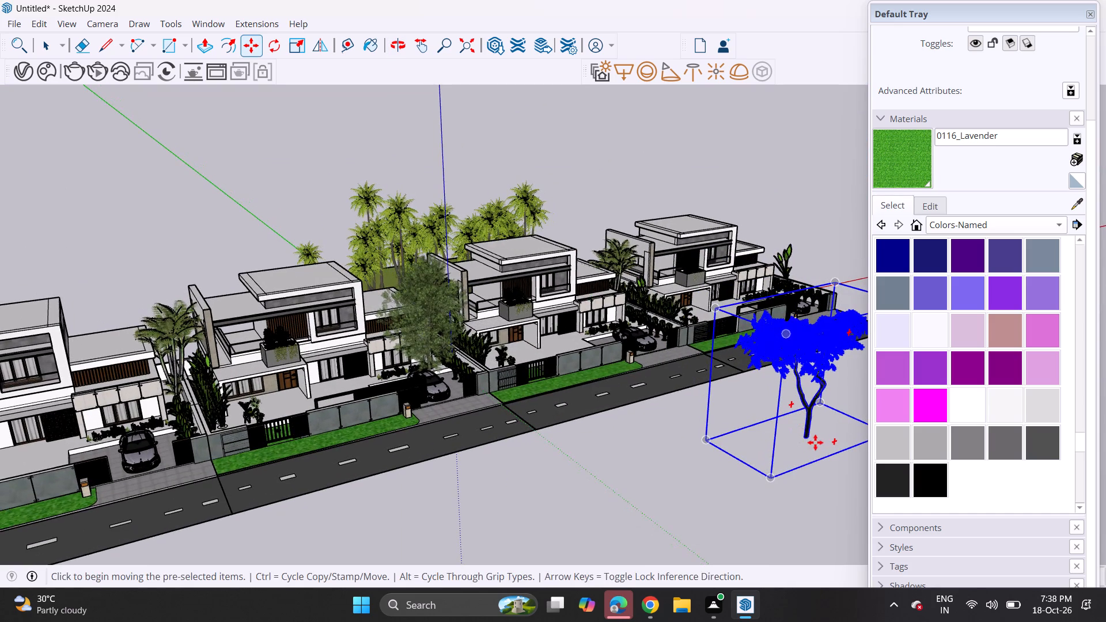
# Move the acacia2 tree across the open ground closer to the road edge, and clear the selection.
pyautogui.click(815, 442)
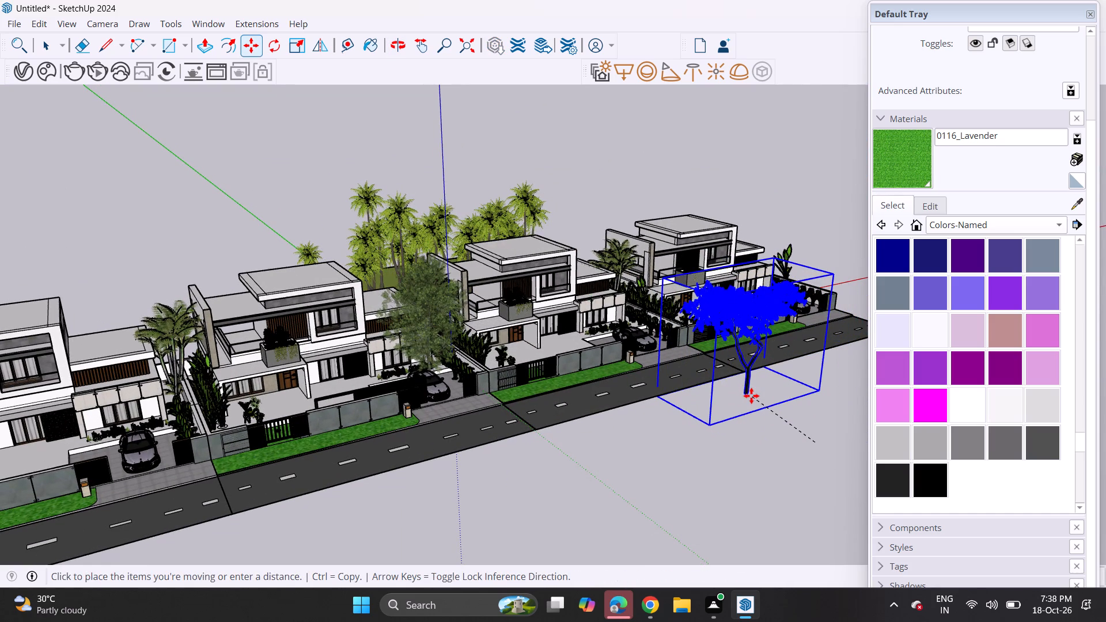
pyautogui.click(751, 396)
pyautogui.moveTo(771, 378); pyautogui.dragTo(608, 343, button='middle')
pyautogui.press('space')
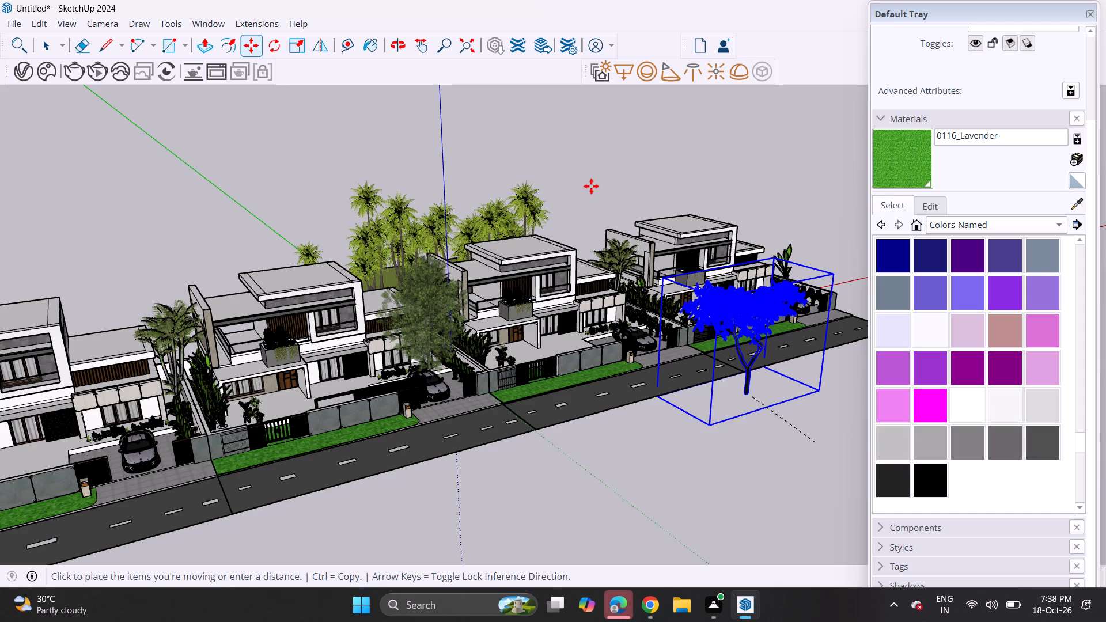
pyautogui.click(589, 187)
# Examine from street level how the acacia2 foliage and coconut palms frame the villa's front elevation.
pyautogui.moveTo(570, 225); pyautogui.dragTo(403, 166, button='middle')
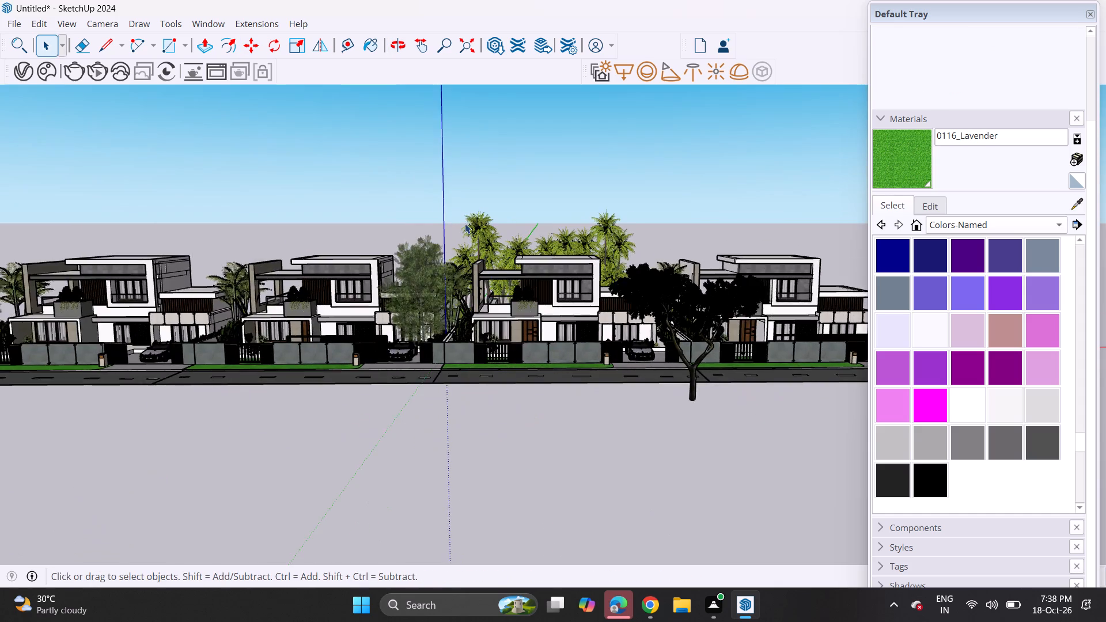
pyautogui.scroll(3, 465, 223)
pyautogui.moveTo(451, 245); pyautogui.dragTo(440, 193, button='middle')
pyautogui.scroll(4, 442, 200)
pyautogui.moveTo(478, 237); pyautogui.dragTo(454, 223, button='middle')
pyautogui.keyDown('shift'); pyautogui.moveTo(473, 241); pyautogui.dragTo(466, 237, button='middle'); pyautogui.keyUp('shift')
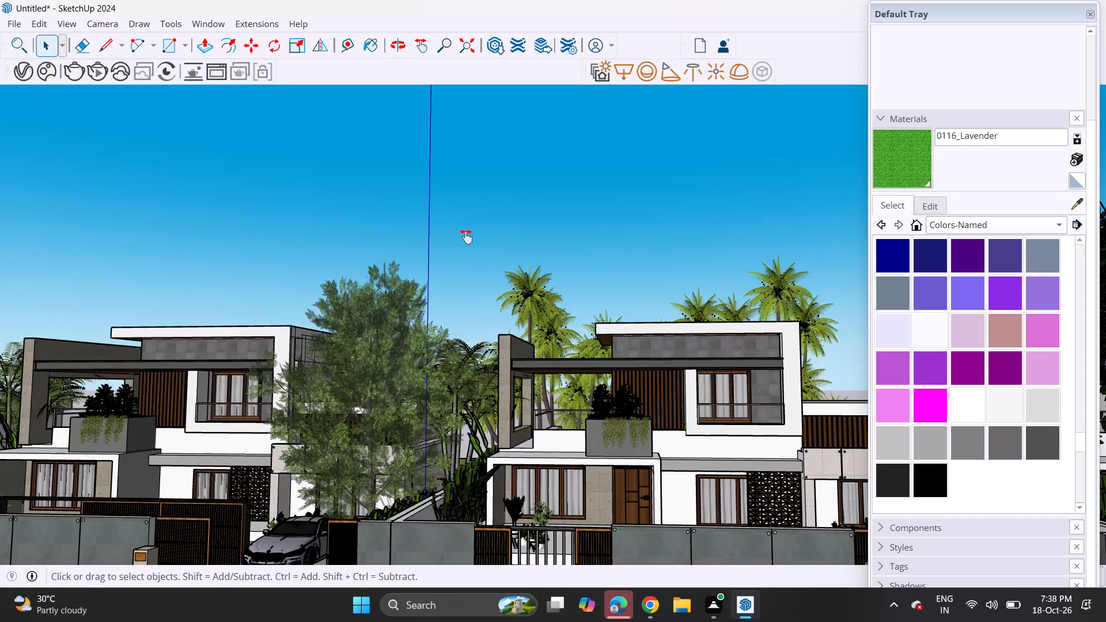
pyautogui.keyDown('shift'); pyautogui.moveTo(466, 237); pyautogui.dragTo(399, 198, button='middle'); pyautogui.keyUp('shift')
pyautogui.moveTo(401, 201); pyautogui.dragTo(419, 202, button='middle')
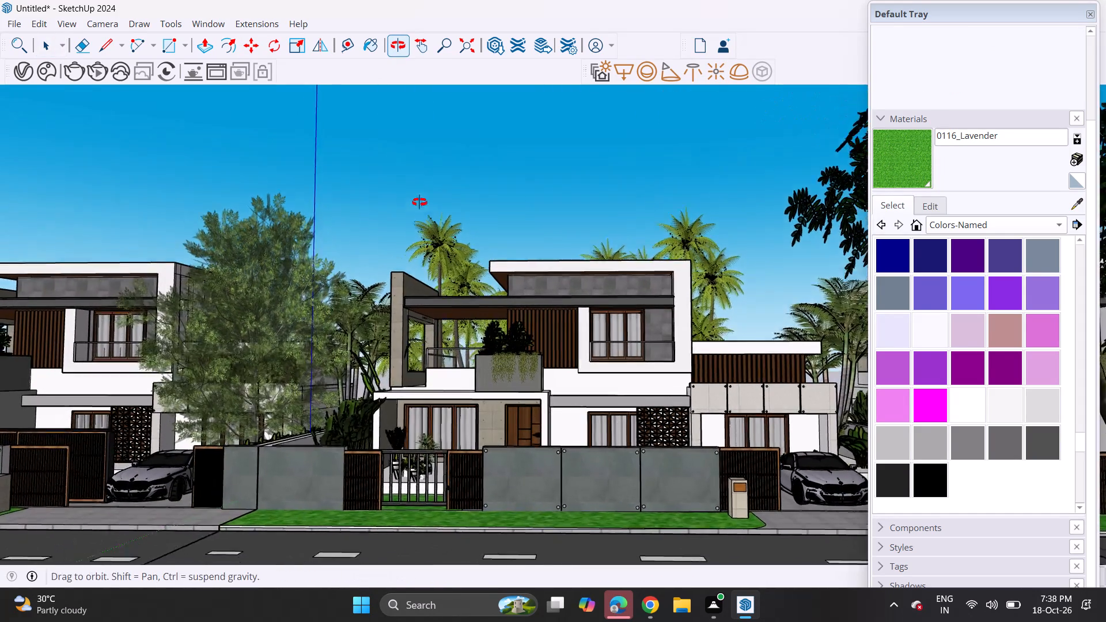
pyautogui.moveTo(419, 202); pyautogui.dragTo(417, 199, button='middle')
pyautogui.keyDown('shift'); pyautogui.moveTo(417, 199); pyautogui.dragTo(374, 194, button='middle'); pyautogui.keyUp('shift')
pyautogui.moveTo(373, 192); pyautogui.dragTo(393, 199, button='middle')
# Import the Sans+titre+(1)+(1)+(2) tree model from Downloads and place it on the road in front of the villa.
pyautogui.click(20, 17)
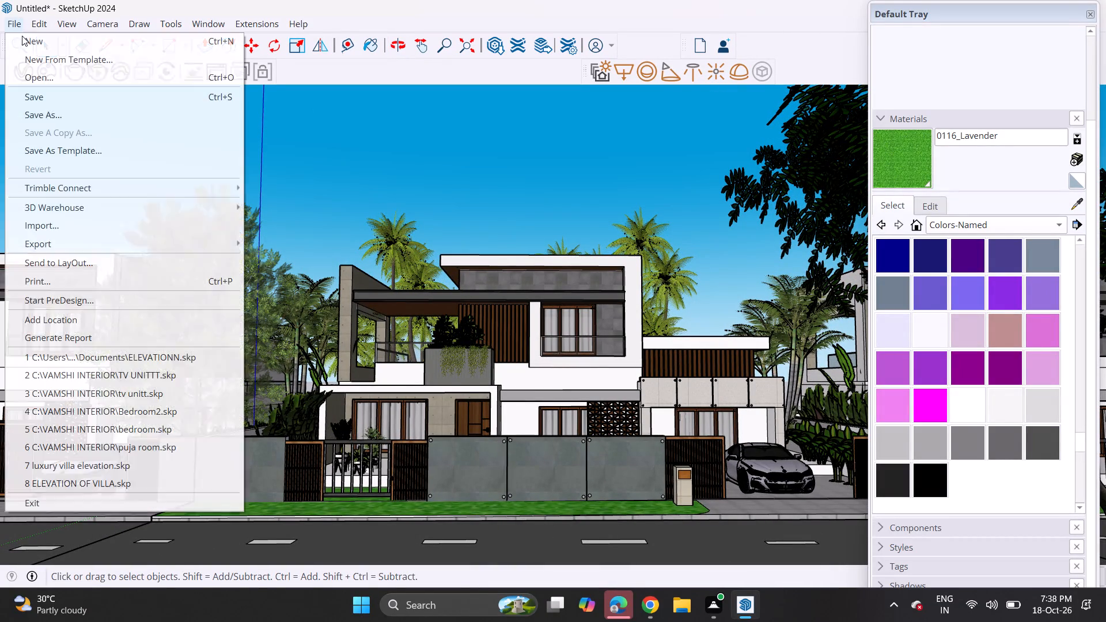
pyautogui.click(75, 217)
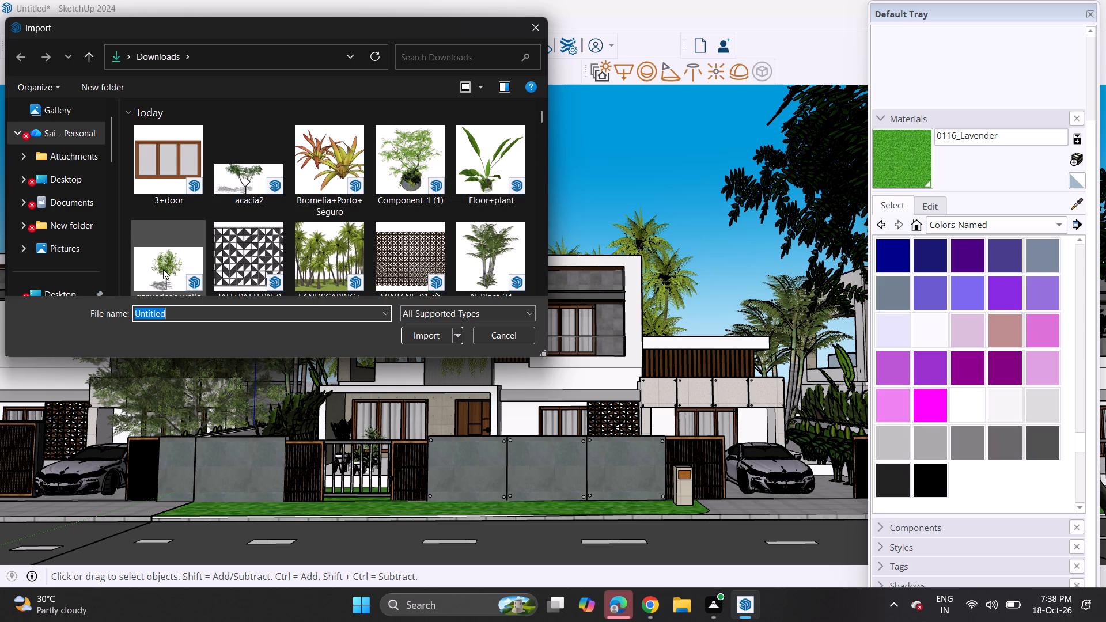
pyautogui.scroll(-3, 293, 221)
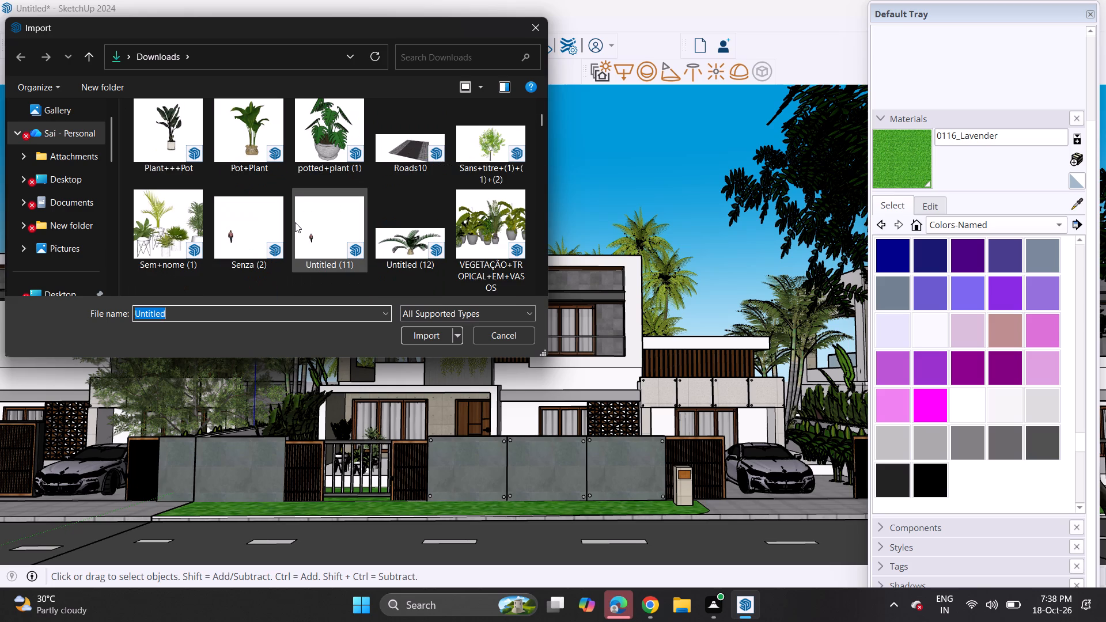
pyautogui.scroll(-2, 295, 222)
pyautogui.scroll(2, 317, 217)
pyautogui.click(483, 168)
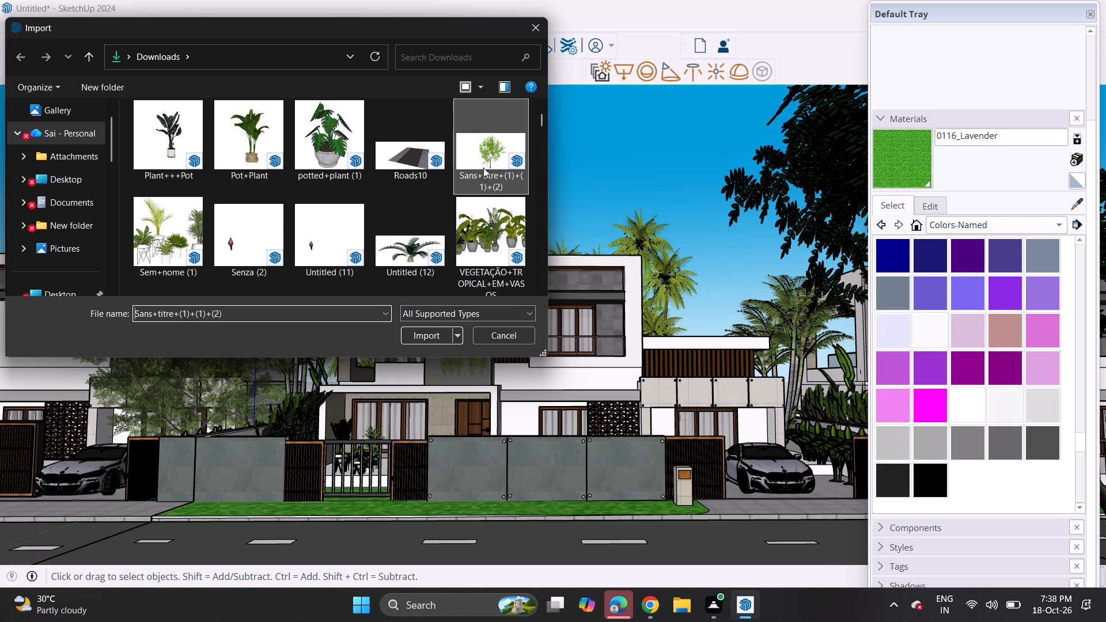
pyautogui.click(432, 336)
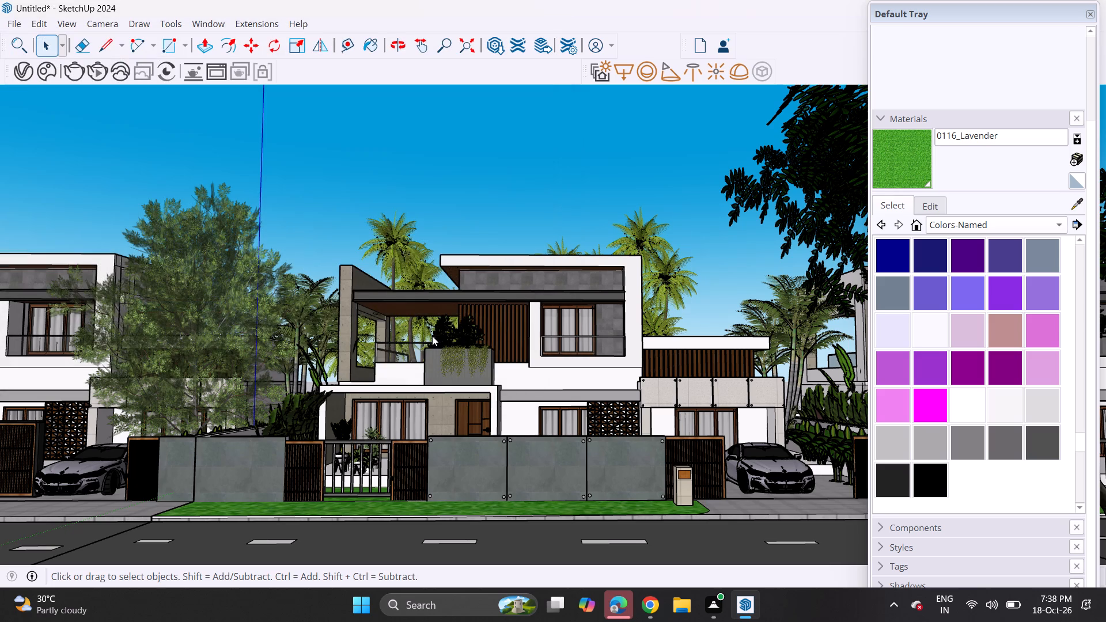
pyautogui.click(682, 347)
pyautogui.click(685, 328)
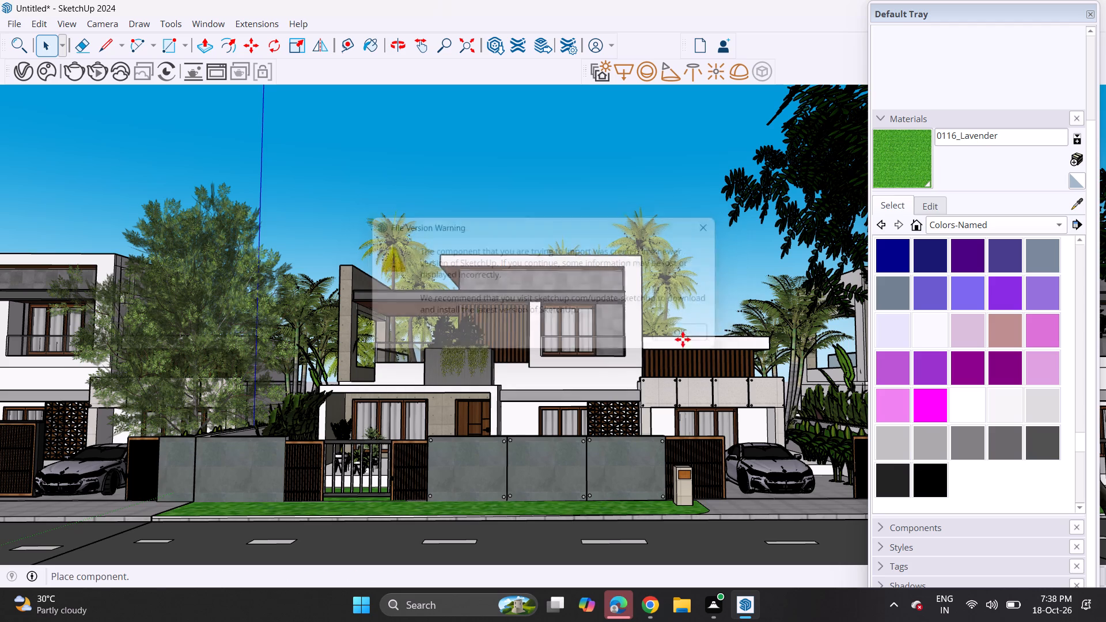
pyautogui.click(228, 563)
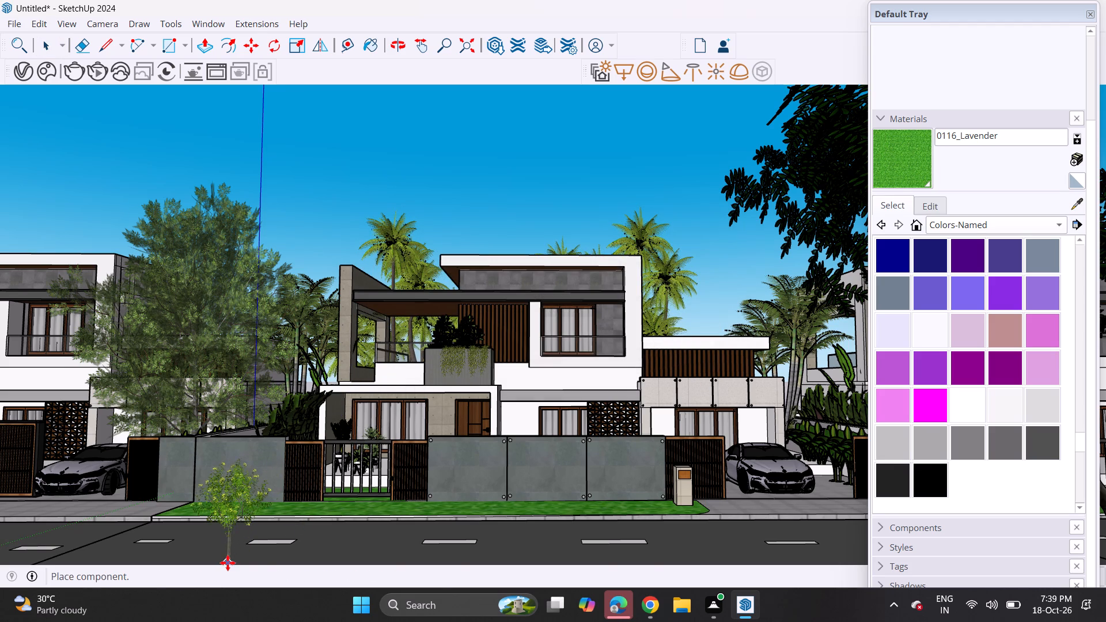
# Scale the imported flowering tree up from a corner until its crown rises above the villa's roof.
pyautogui.click(308, 39)
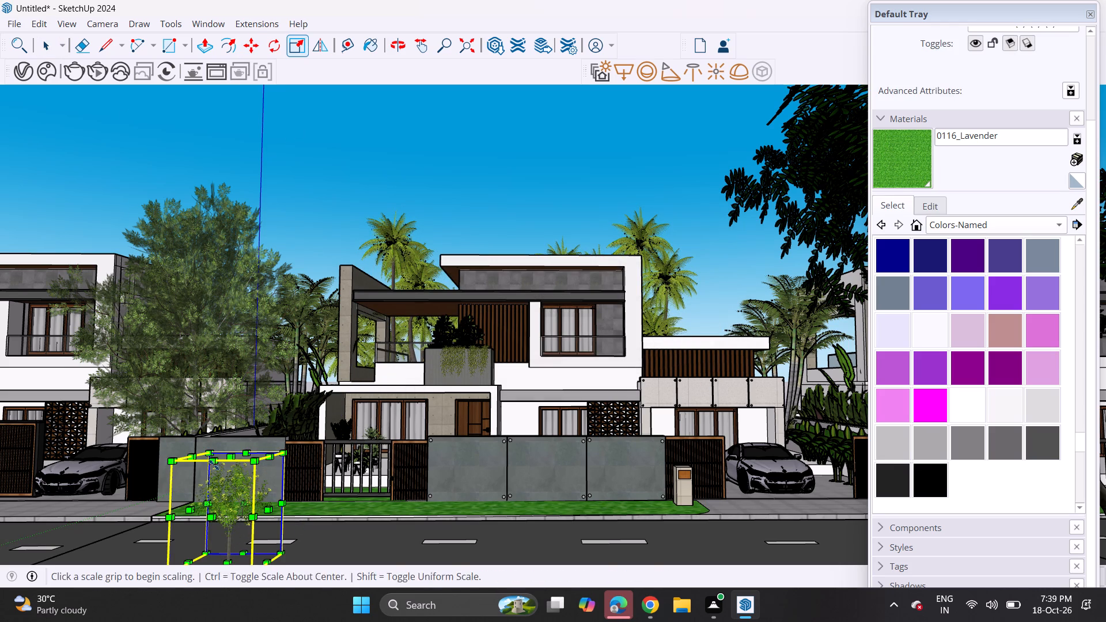
pyautogui.click(252, 457)
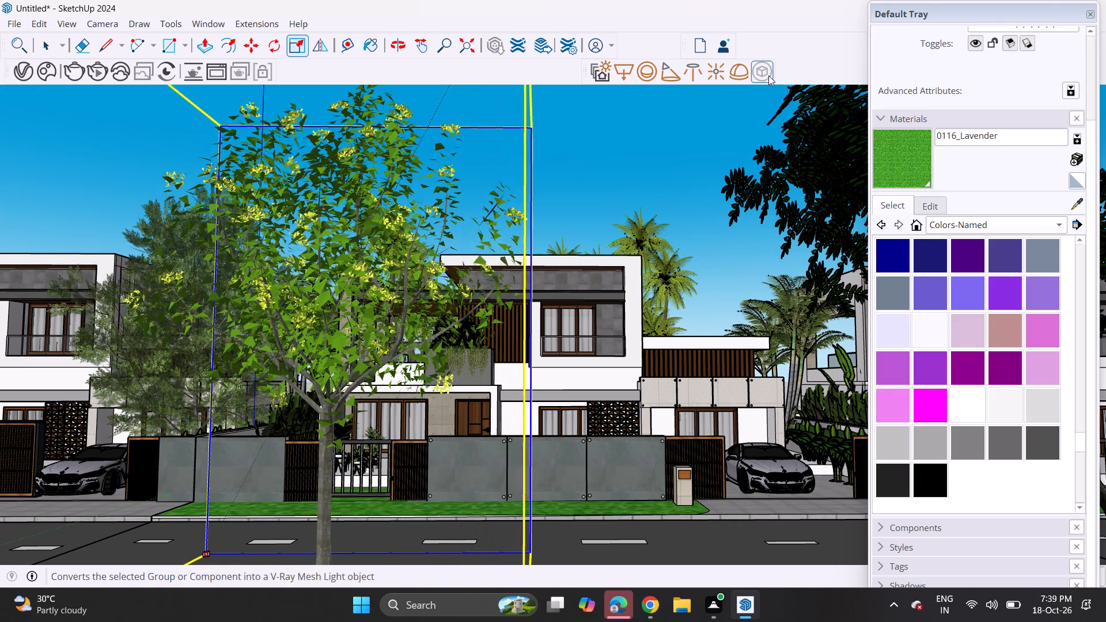
pyautogui.click(774, 98)
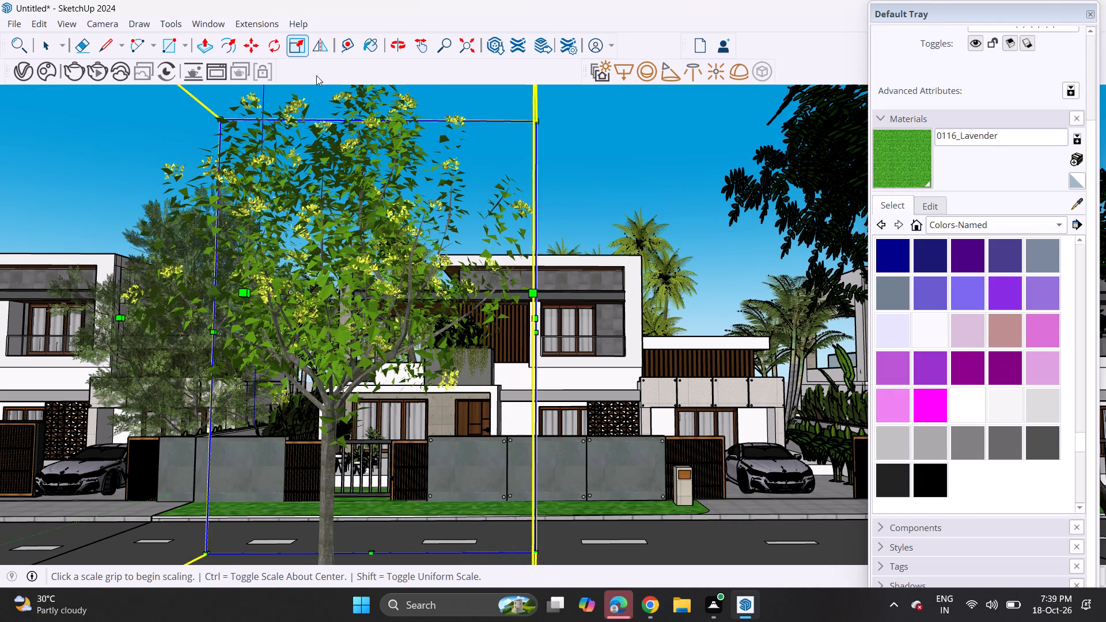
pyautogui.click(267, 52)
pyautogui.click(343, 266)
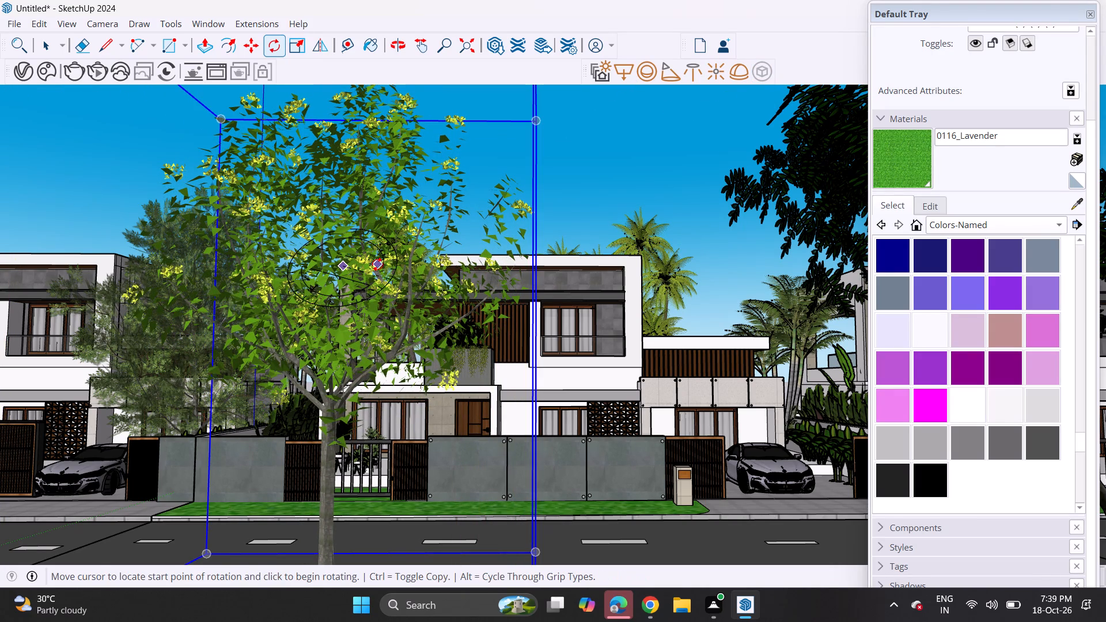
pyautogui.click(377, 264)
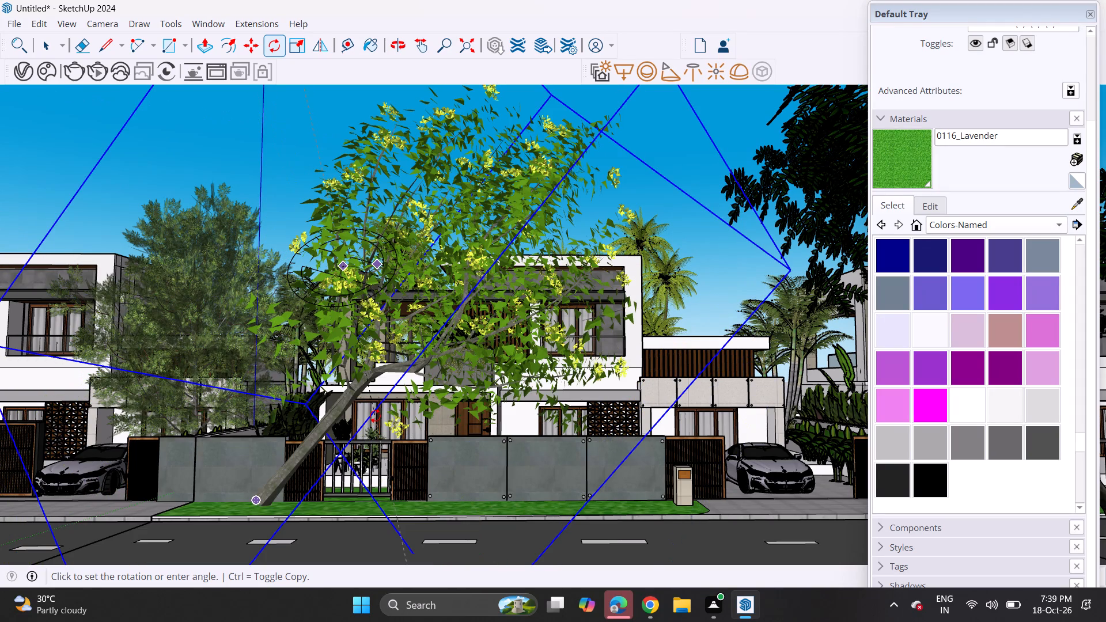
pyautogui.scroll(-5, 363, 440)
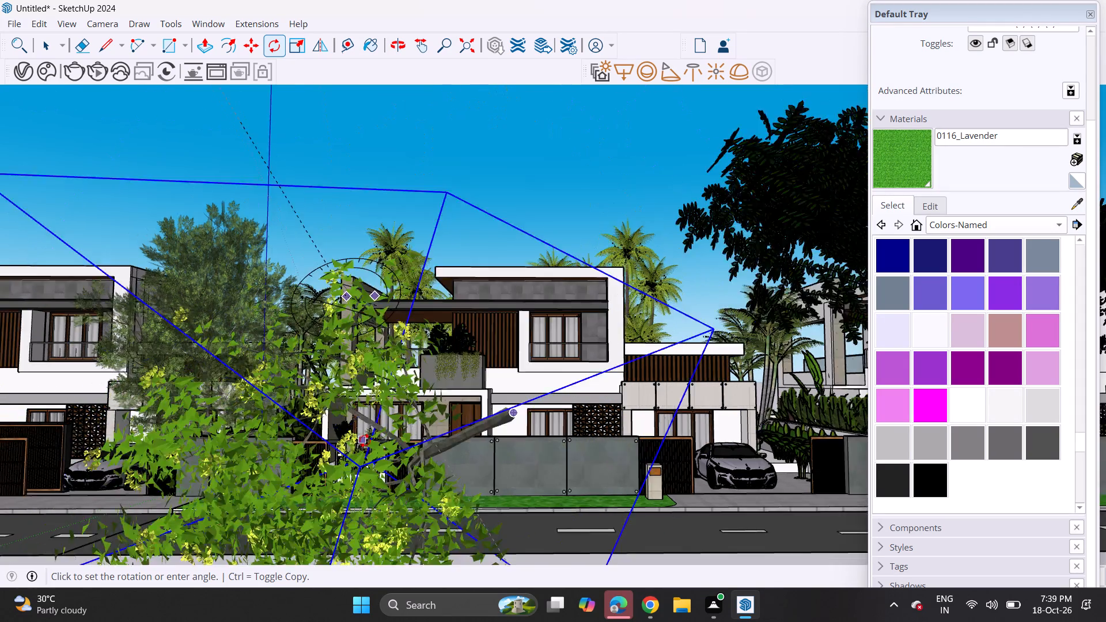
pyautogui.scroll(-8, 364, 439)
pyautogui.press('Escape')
# Rotate the flowering tree a quarter turn in the vertical plane parallel to the street, so it lies on its side.
pyautogui.scroll(-5, 360, 454)
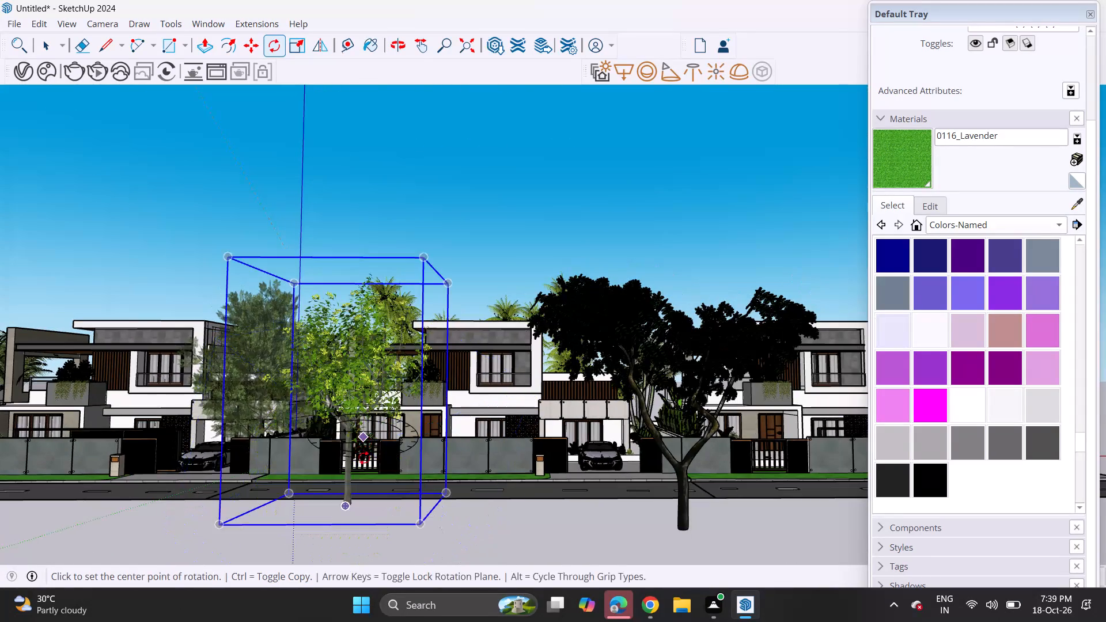
pyautogui.scroll(-4, 368, 511)
pyautogui.click(434, 536)
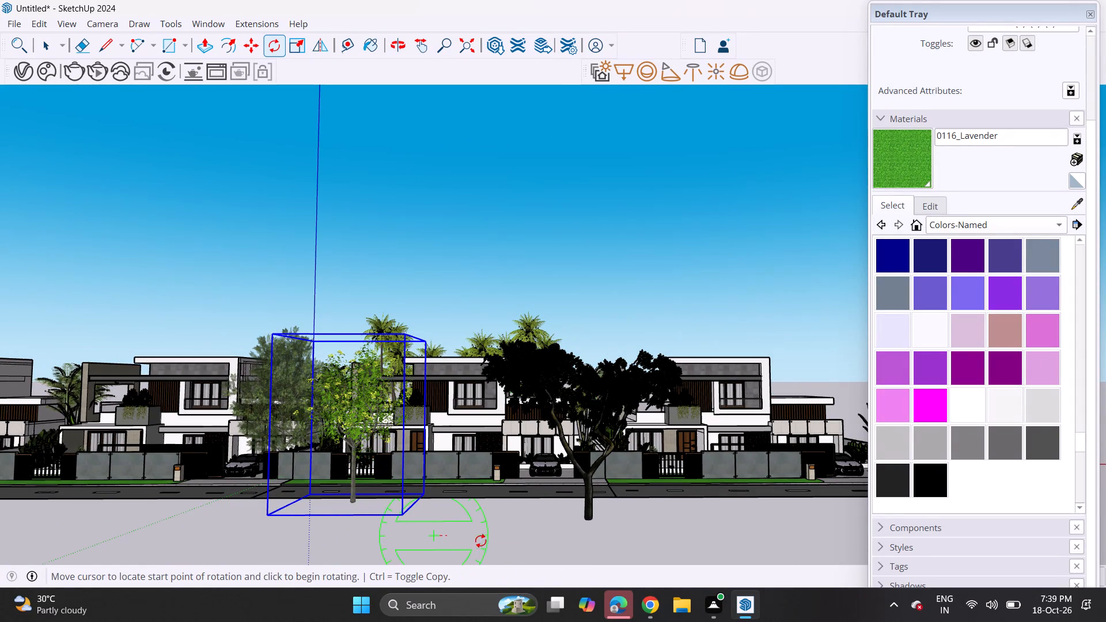
pyautogui.click(488, 542)
pyautogui.scroll(-5, 456, 564)
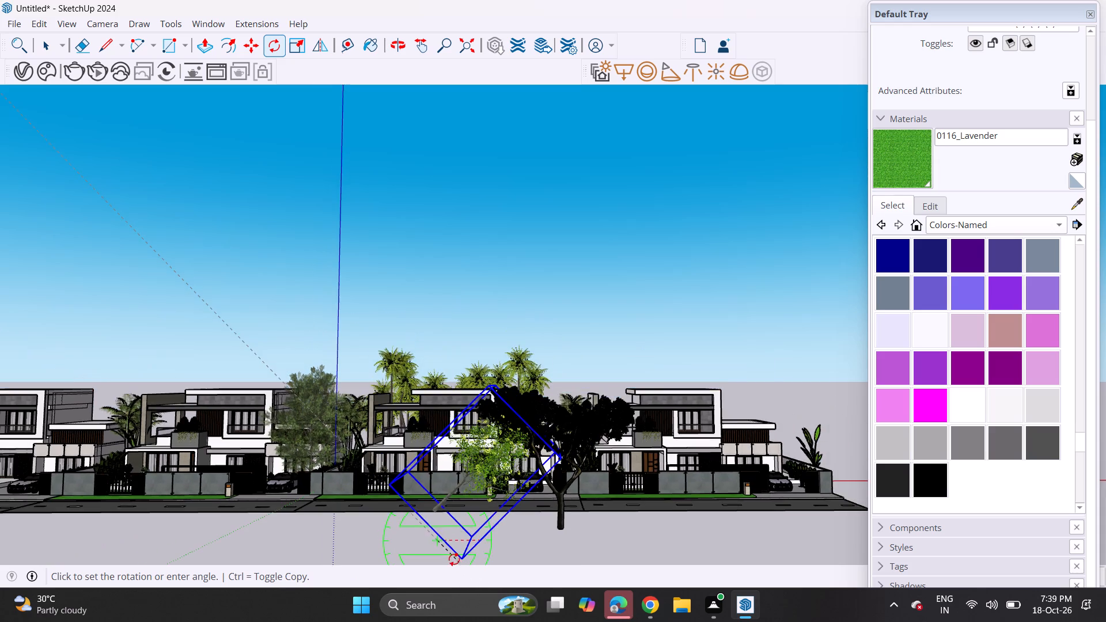
pyautogui.keyDown('shift'); pyautogui.moveTo(440, 532); pyautogui.dragTo(445, 422, button='middle'); pyautogui.keyUp('shift')
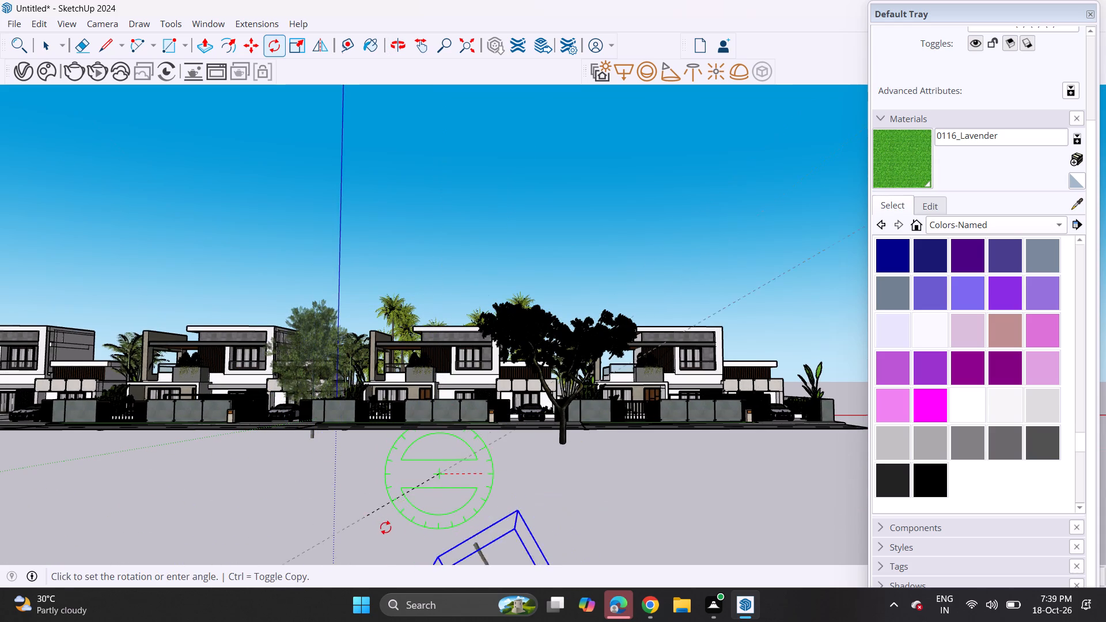
pyautogui.click(440, 556)
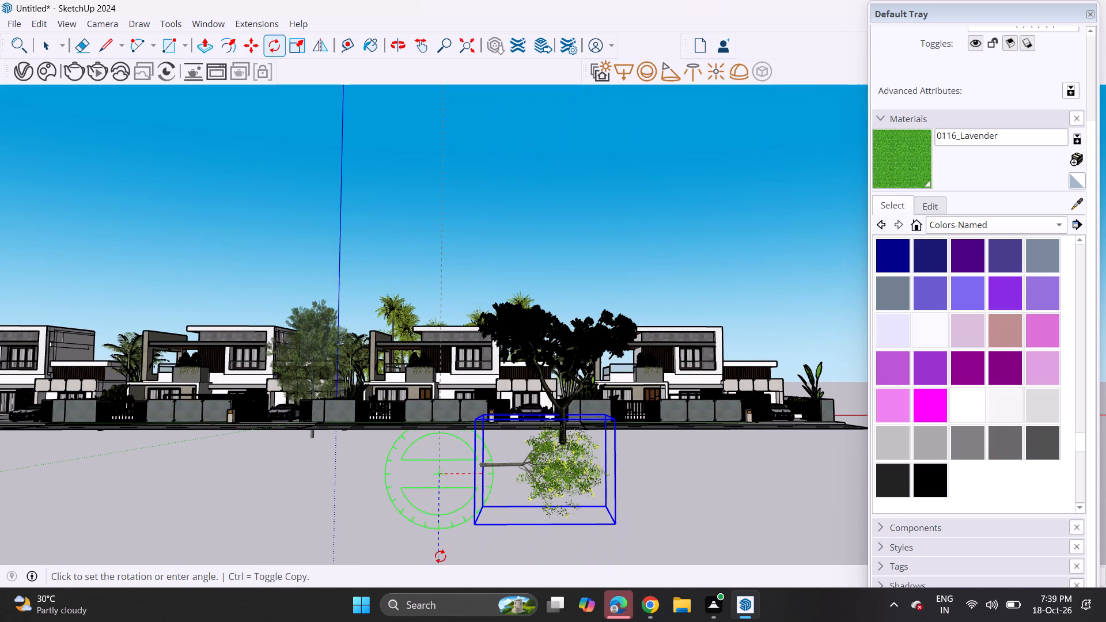
pyautogui.scroll(3, 546, 457)
# Move the sideways flowering tree in front of the large street tree and raise its foliage above the street tree's crown.
pyautogui.press('m')
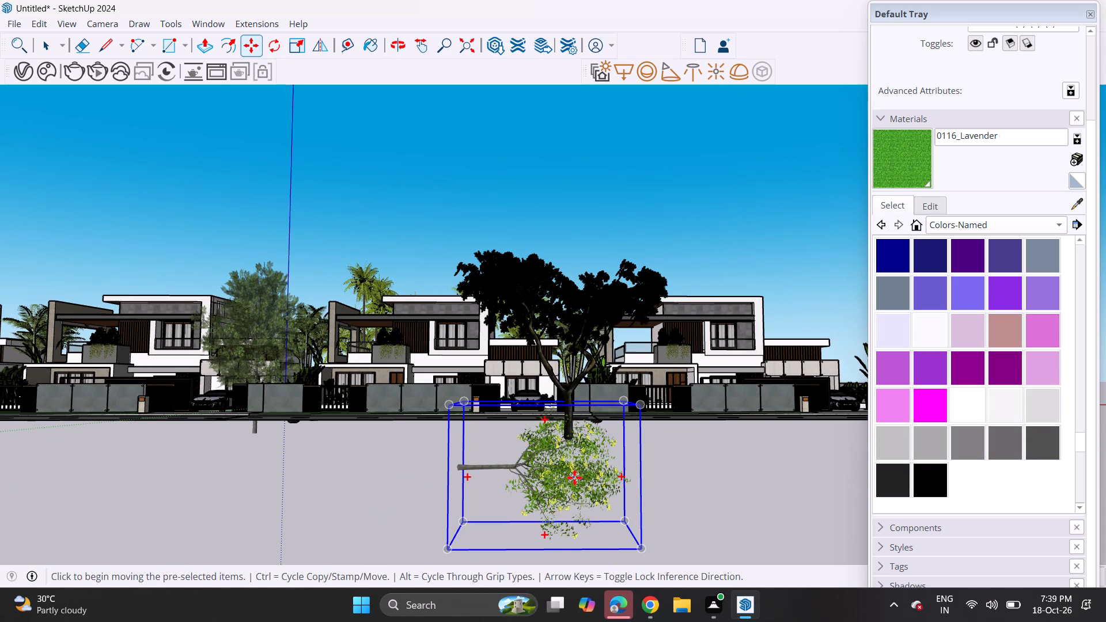
pyautogui.click(574, 477)
pyautogui.keyDown('shift'); pyautogui.moveTo(308, 342); pyautogui.dragTo(453, 460, button='middle'); pyautogui.keyUp('shift')
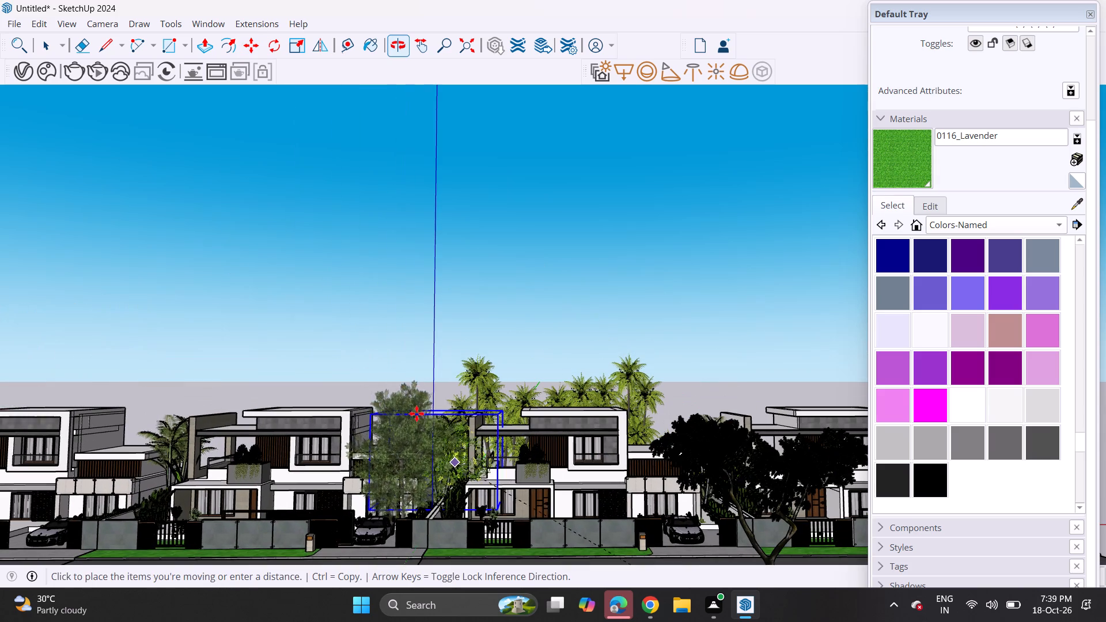
pyautogui.click(440, 564)
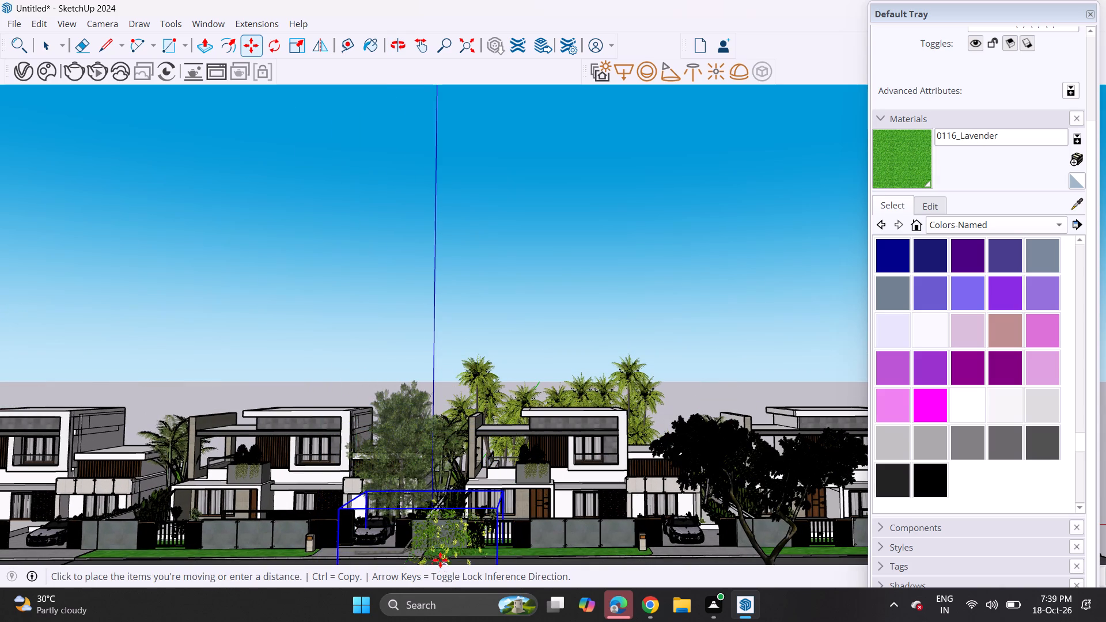
pyautogui.moveTo(521, 495); pyautogui.dragTo(505, 428, button='middle')
pyautogui.scroll(5, 525, 450)
pyautogui.keyDown('shift'); pyautogui.moveTo(516, 462); pyautogui.dragTo(391, 410, button='middle'); pyautogui.keyUp('shift')
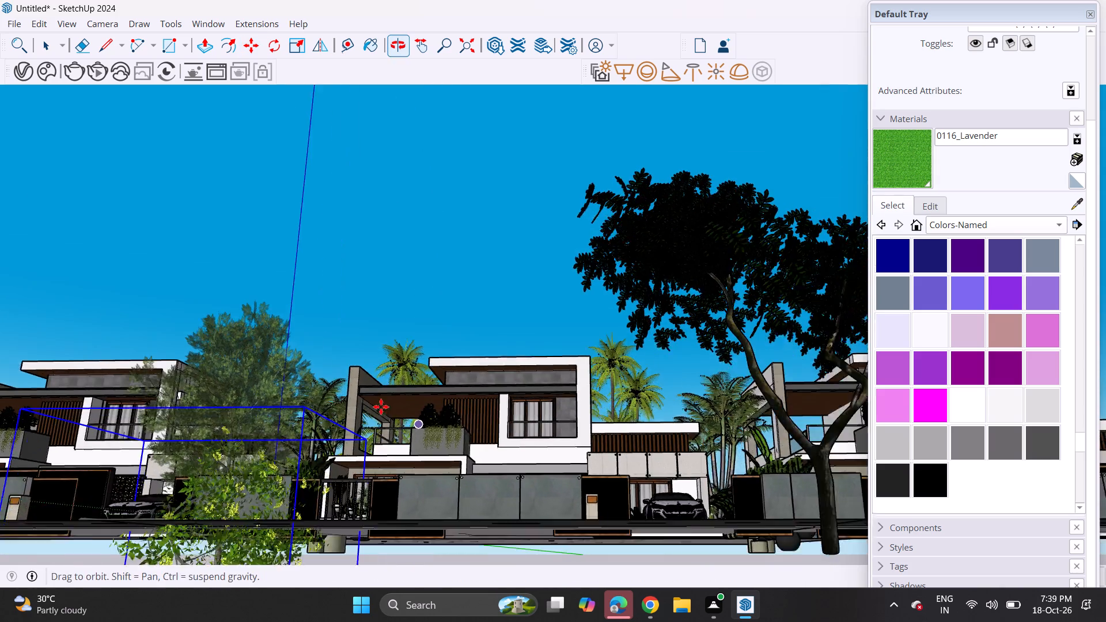
pyautogui.moveTo(389, 416); pyautogui.dragTo(460, 465, button='middle')
pyautogui.click(236, 539)
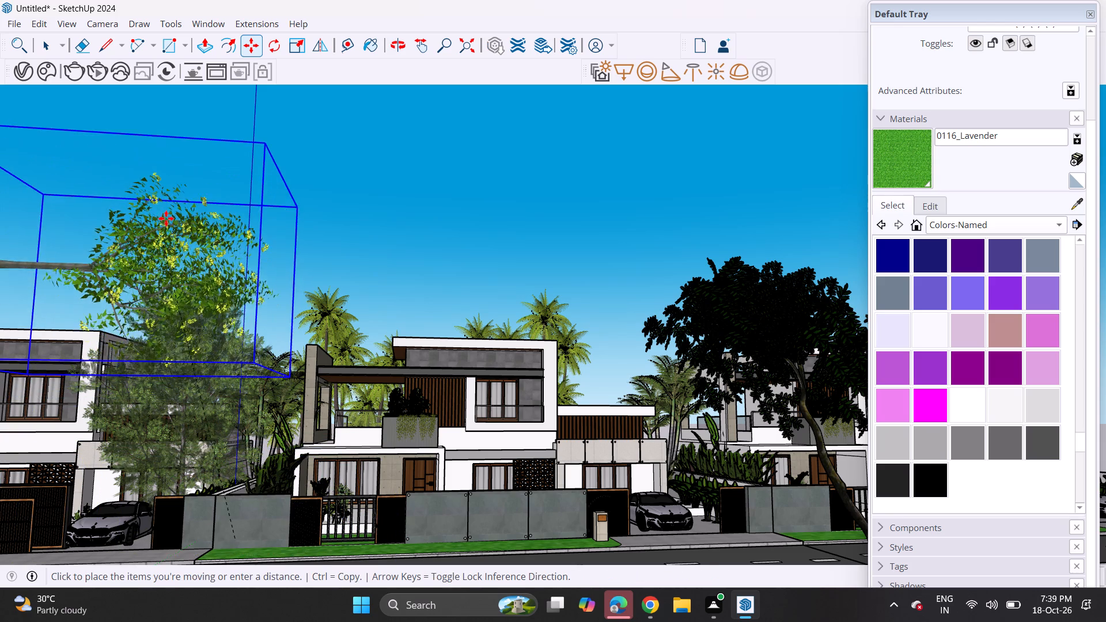
pyautogui.click(168, 170)
# Copy the sideways flowering tree to a lower spot, so its foliage hangs in front of the large street tree's crown.
pyautogui.scroll(3, 327, 323)
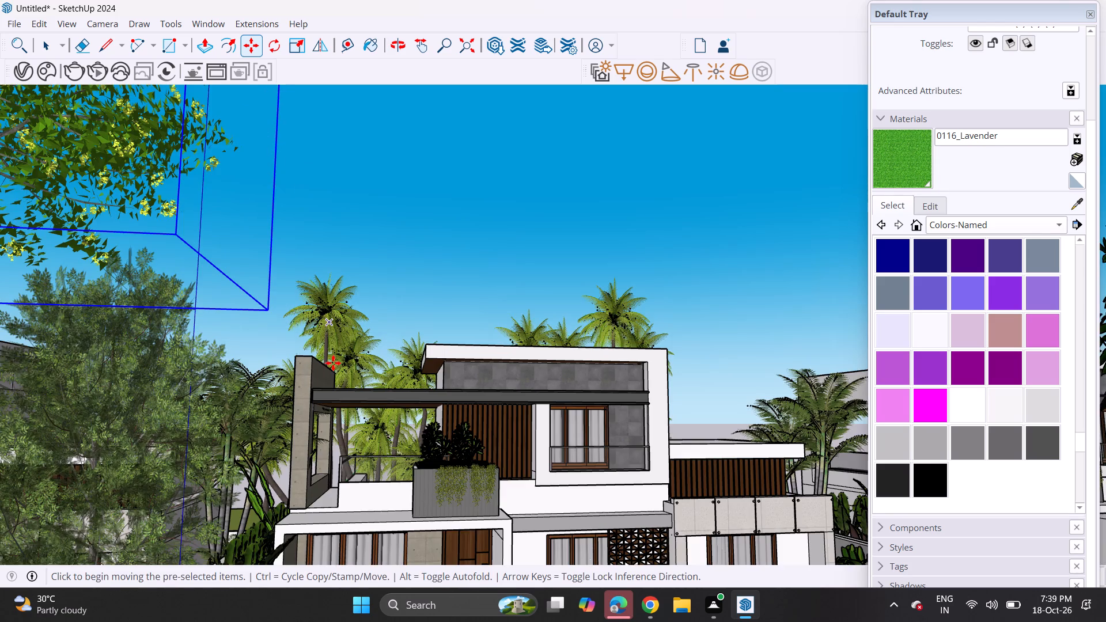
pyautogui.keyDown('shift'); pyautogui.moveTo(327, 352); pyautogui.dragTo(287, 300, button='middle'); pyautogui.keyUp('shift')
pyautogui.scroll(-1, 290, 296)
pyautogui.moveTo(276, 313); pyautogui.dragTo(249, 321, button='middle')
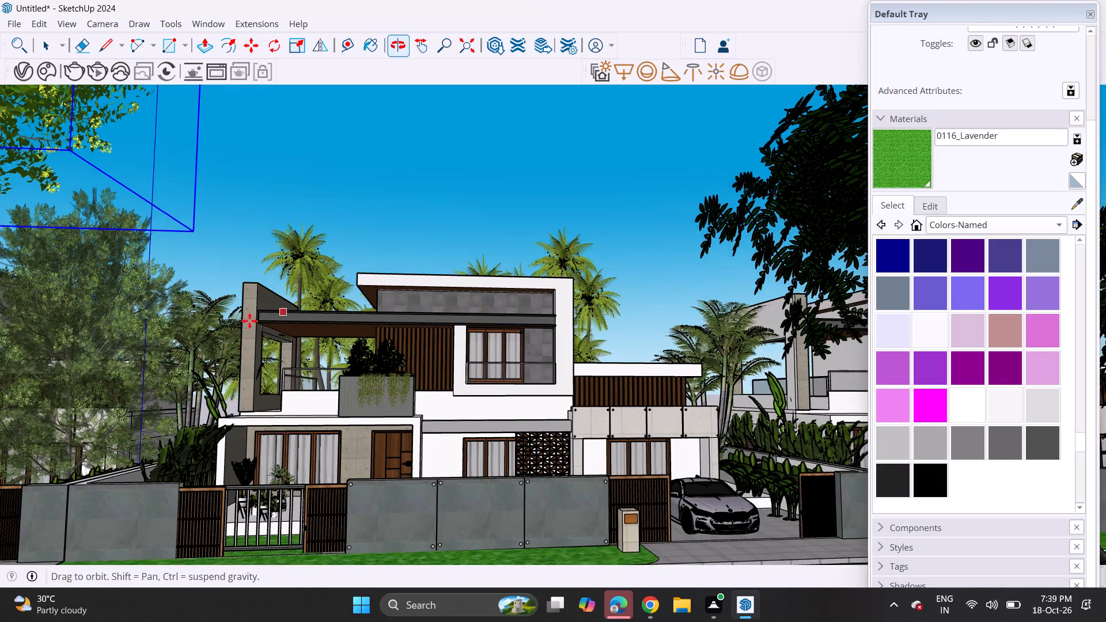
pyautogui.moveTo(249, 321); pyautogui.dragTo(259, 325, button='middle')
pyautogui.keyDown('shift'); pyautogui.moveTo(251, 314); pyautogui.dragTo(340, 304, button='middle'); pyautogui.keyUp('shift')
pyautogui.moveTo(329, 302); pyautogui.dragTo(305, 293, button='middle')
pyautogui.moveTo(303, 287); pyautogui.dragTo(300, 290, button='middle')
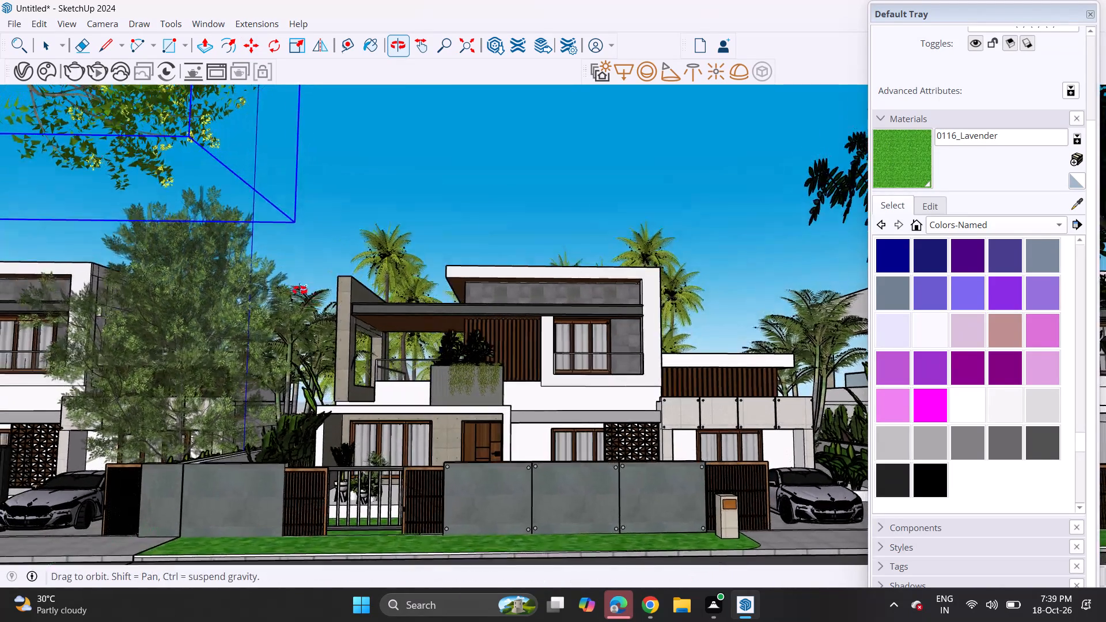
pyautogui.moveTo(300, 290); pyautogui.dragTo(302, 273, button='middle')
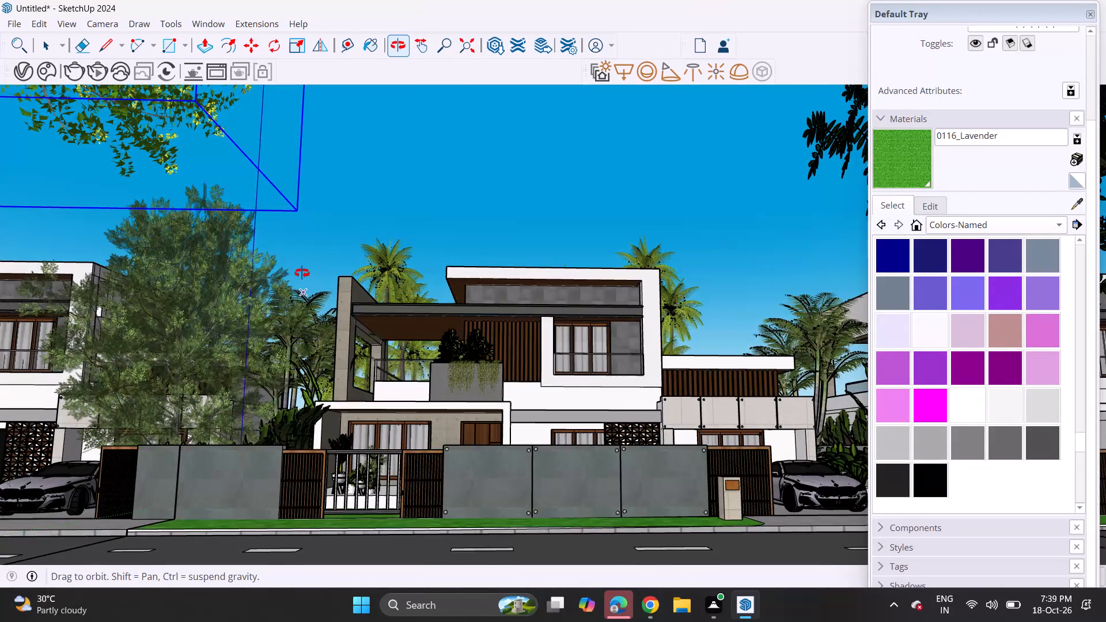
pyautogui.moveTo(302, 273); pyautogui.dragTo(302, 278, button='middle')
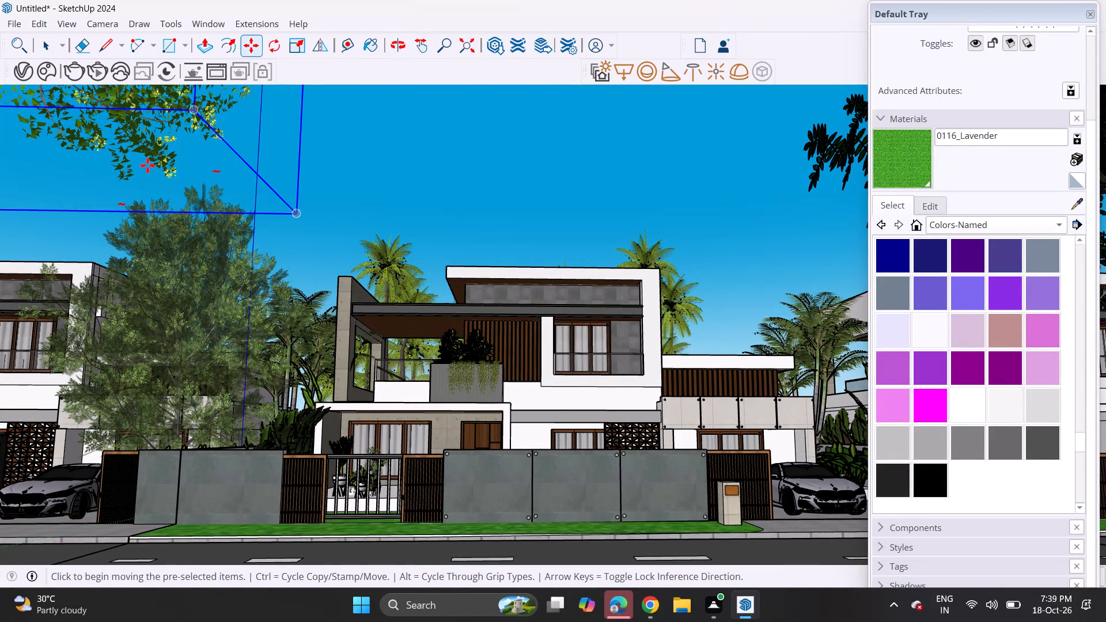
pyautogui.click(122, 122)
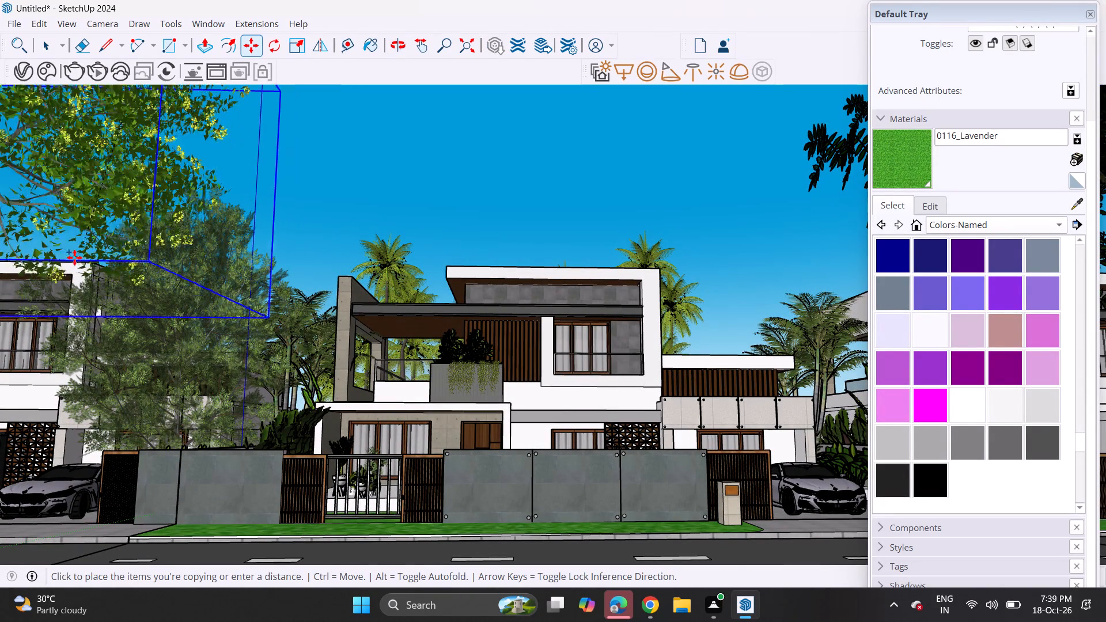
pyautogui.click(77, 290)
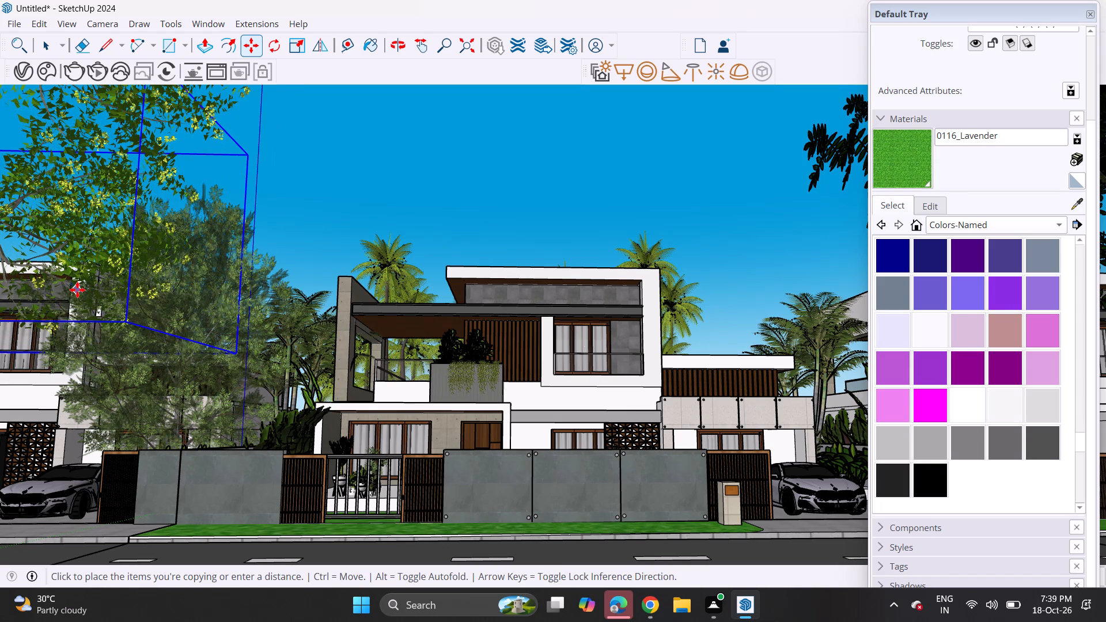
# Add three more copies of the sideways flowering tree in a row above the villa, forming an overhanging foliage band across the view.
pyautogui.click(77, 257)
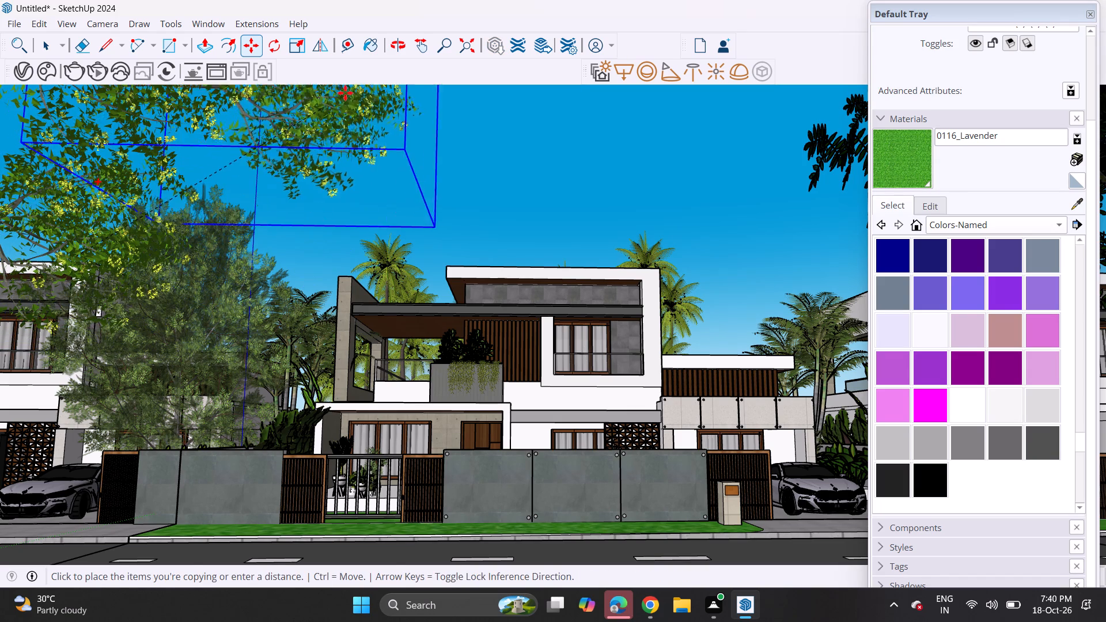
pyautogui.click(334, 90)
pyautogui.click(321, 111)
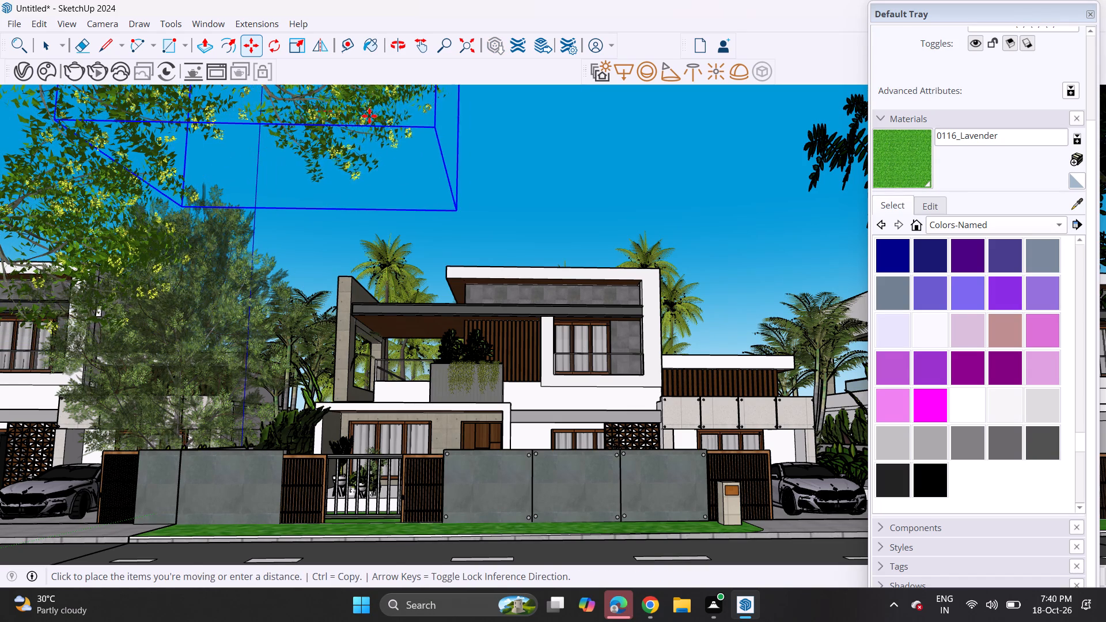
pyautogui.click(481, 104)
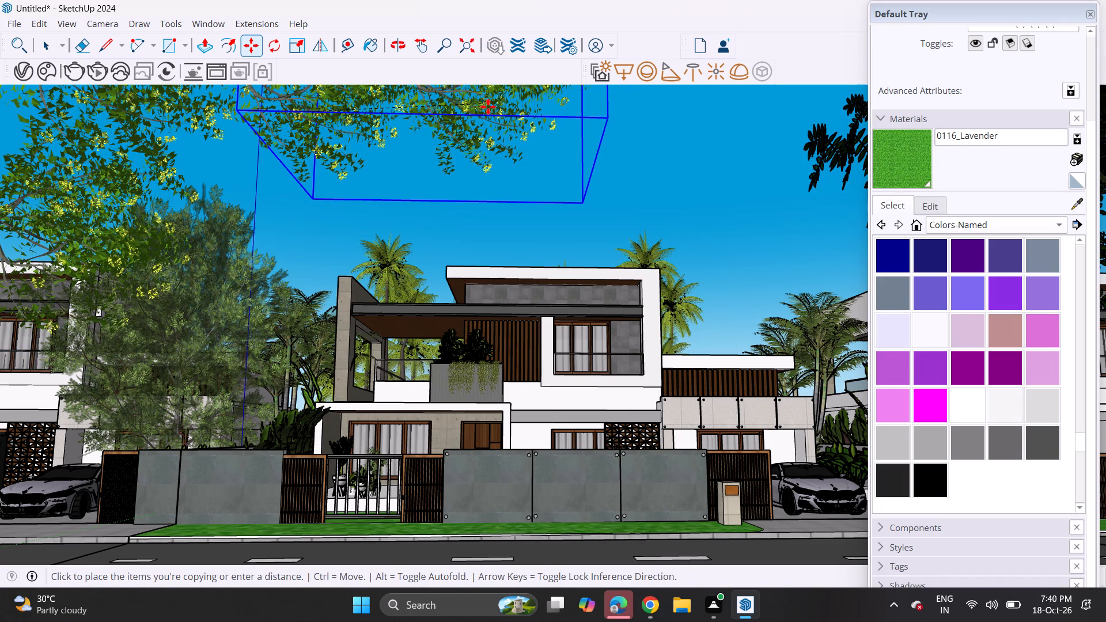
pyautogui.click(482, 105)
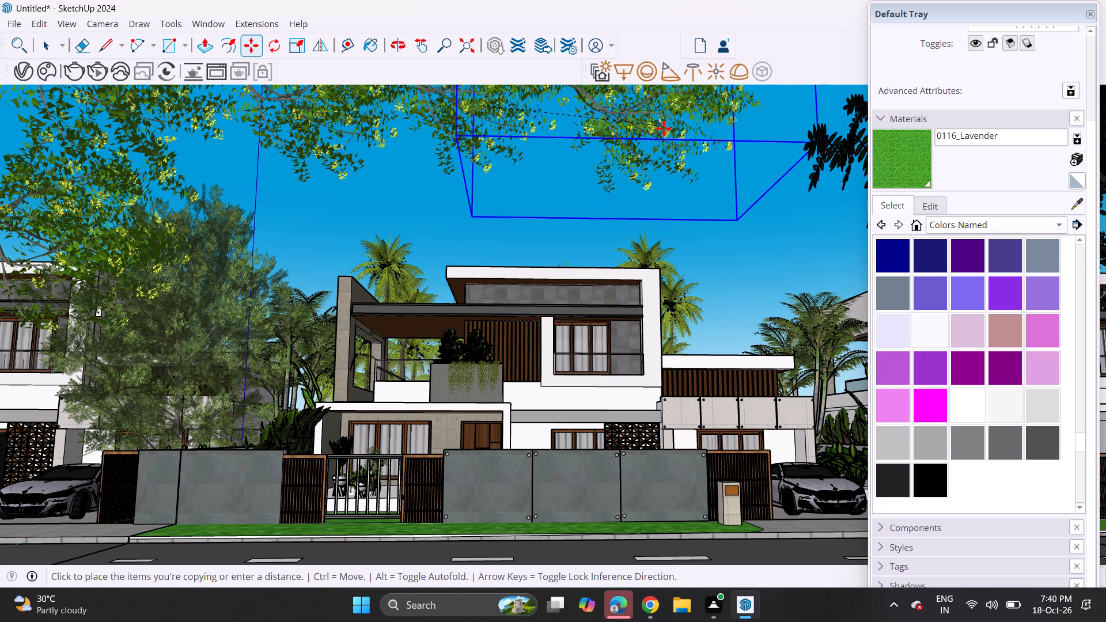
pyautogui.click(663, 128)
# Rotate the last flowering tree copy diagonally in the plane parallel to the street, and raise it until its foliage clears the villa's roof.
pyautogui.click(270, 51)
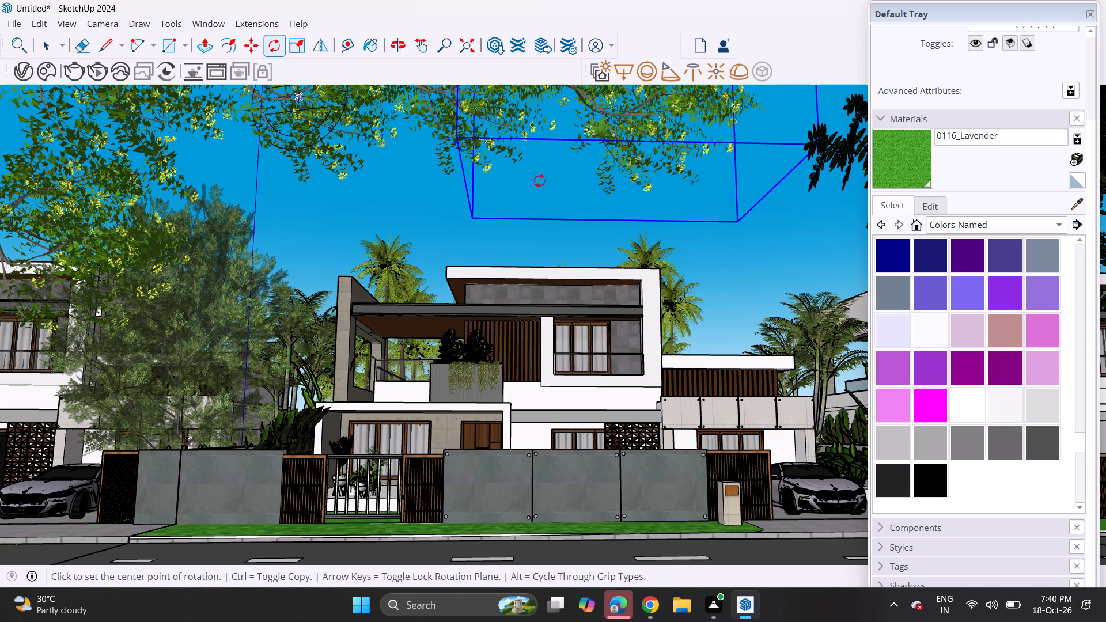
pyautogui.click(583, 207)
pyautogui.click(628, 200)
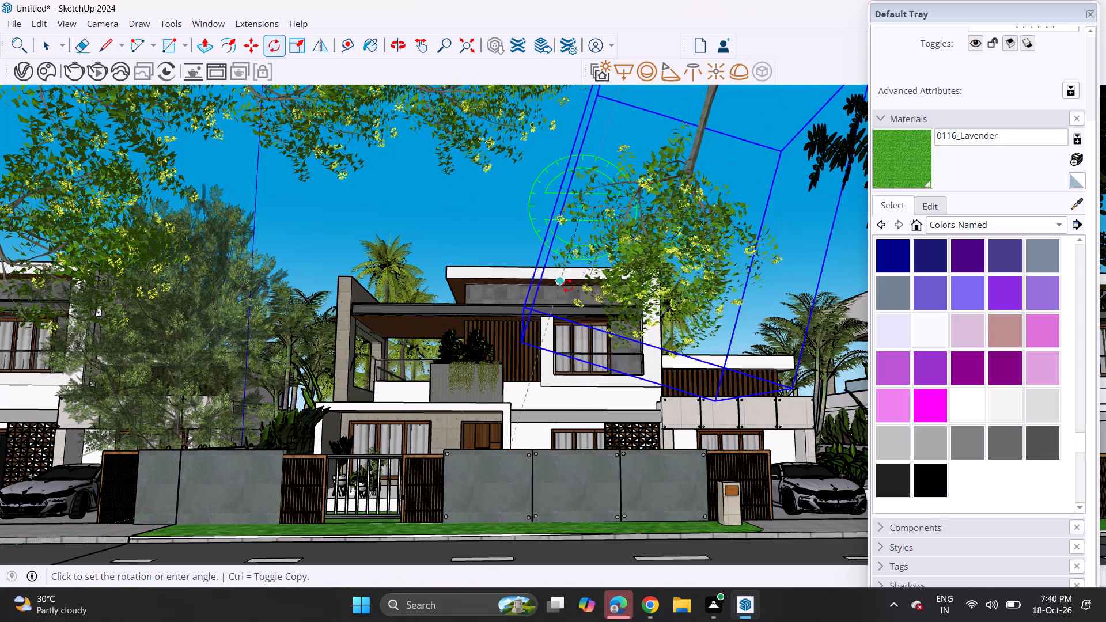
pyautogui.click(496, 269)
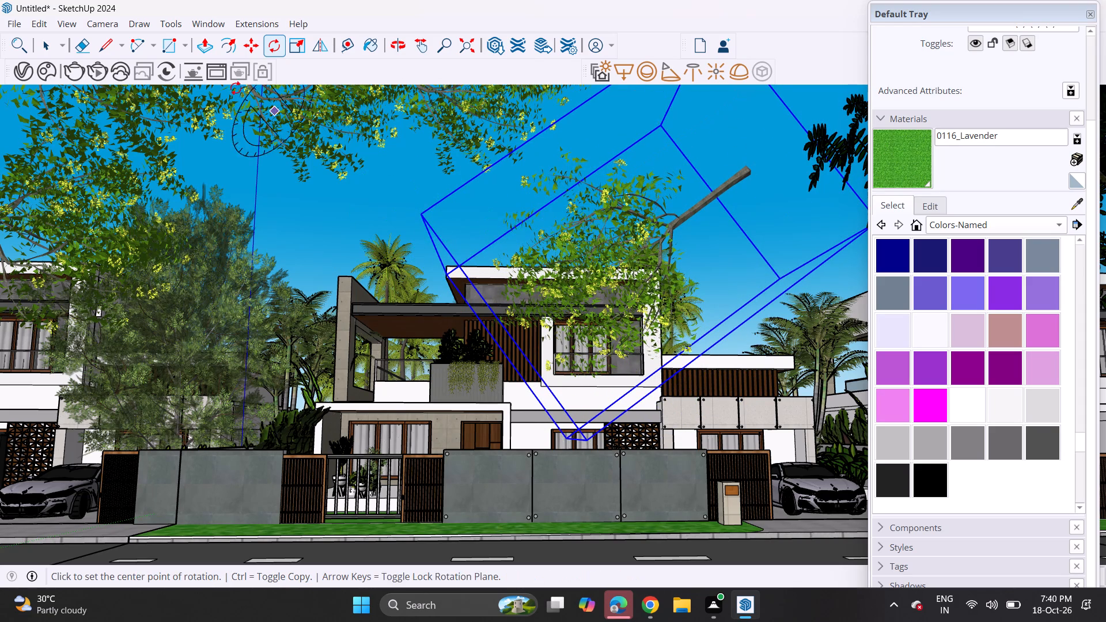
pyautogui.click(250, 51)
pyautogui.click(582, 282)
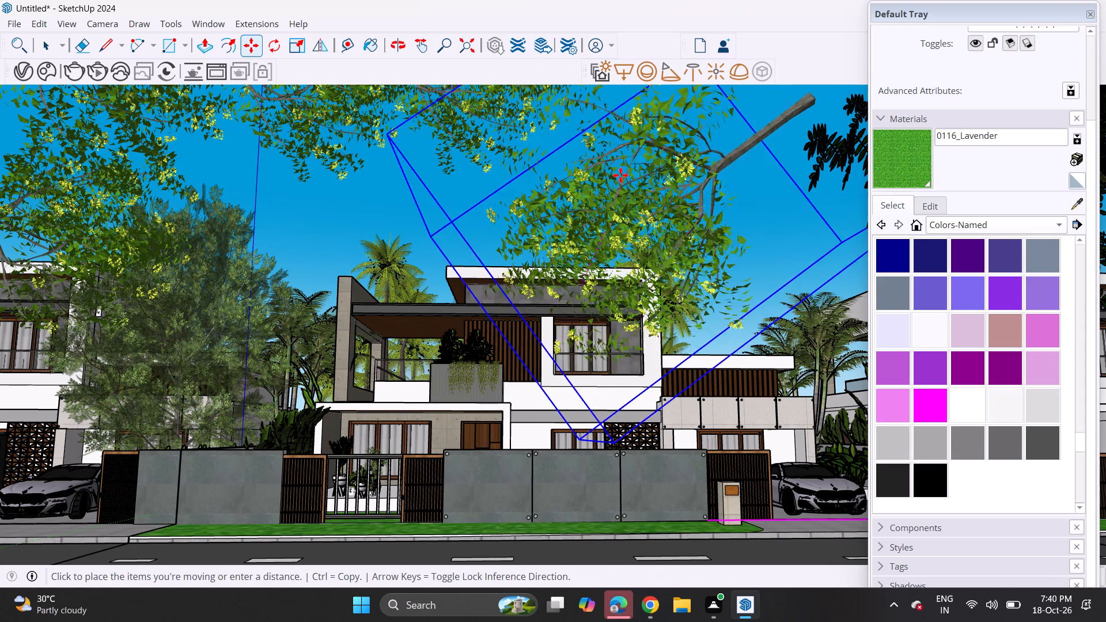
pyautogui.click(649, 98)
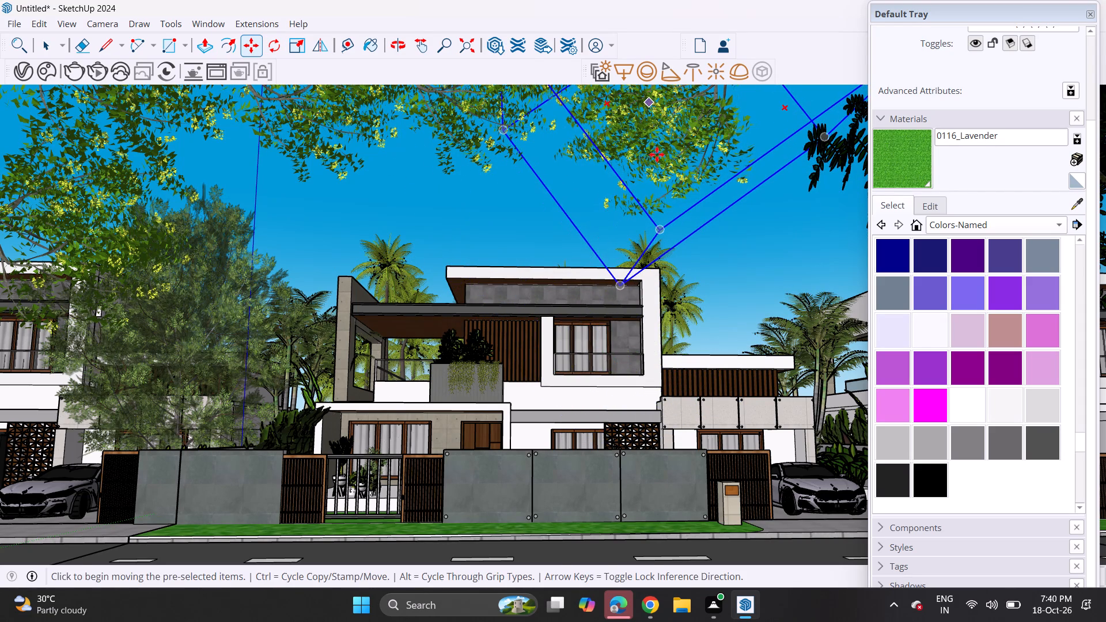
# Copy the tilted flowering tree outward along the street, in front of the dark tree's foliage beside the villa.
pyautogui.click(651, 155)
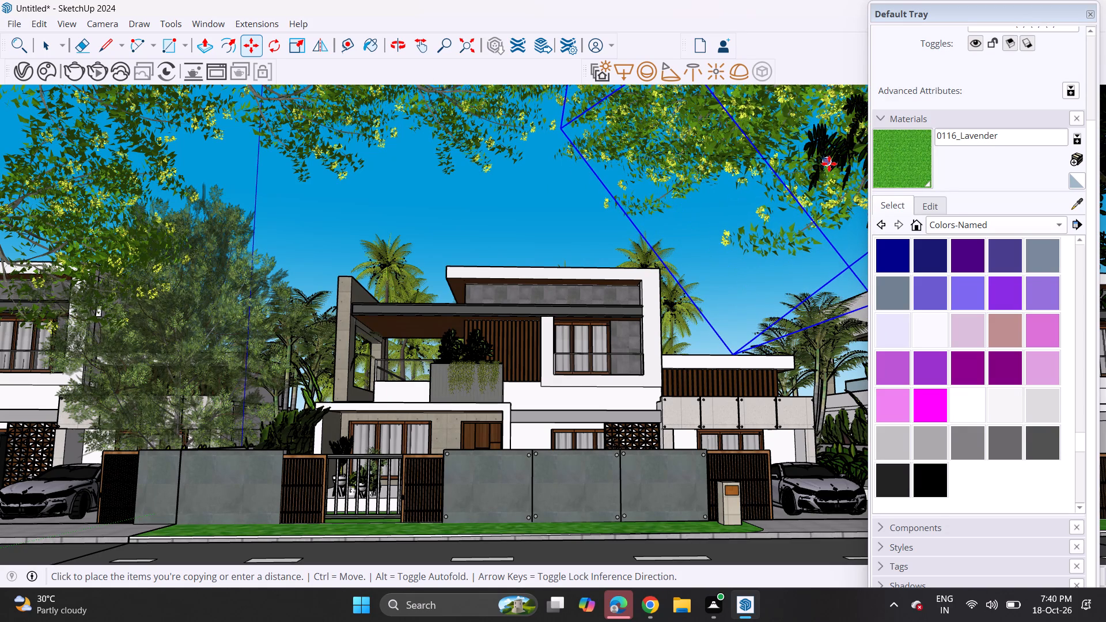
pyautogui.click(829, 164)
pyautogui.press('space')
pyautogui.click(525, 252)
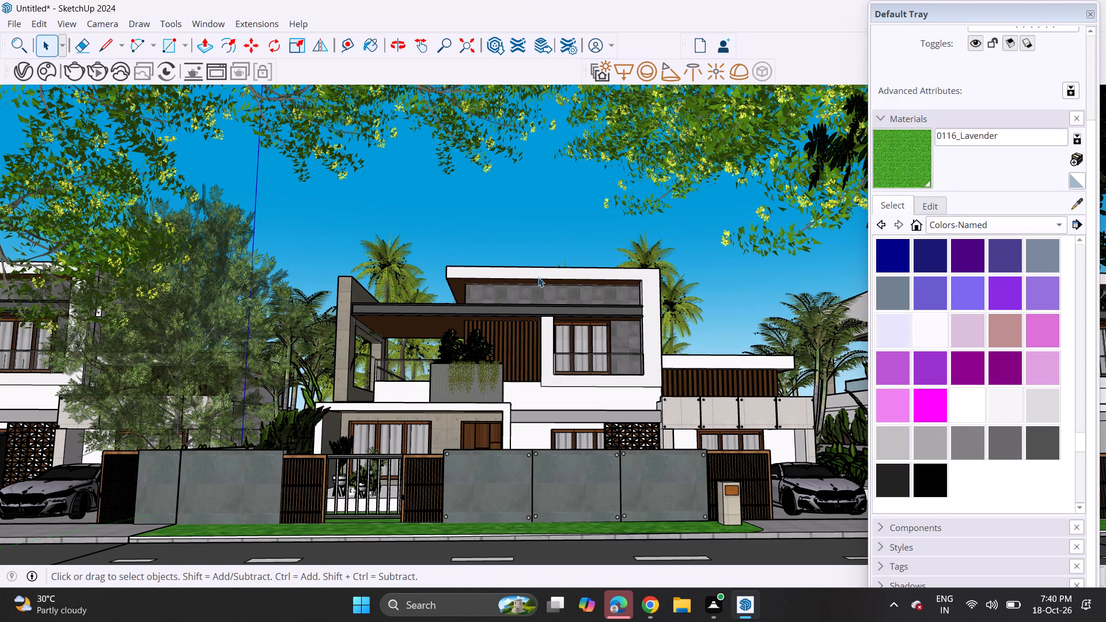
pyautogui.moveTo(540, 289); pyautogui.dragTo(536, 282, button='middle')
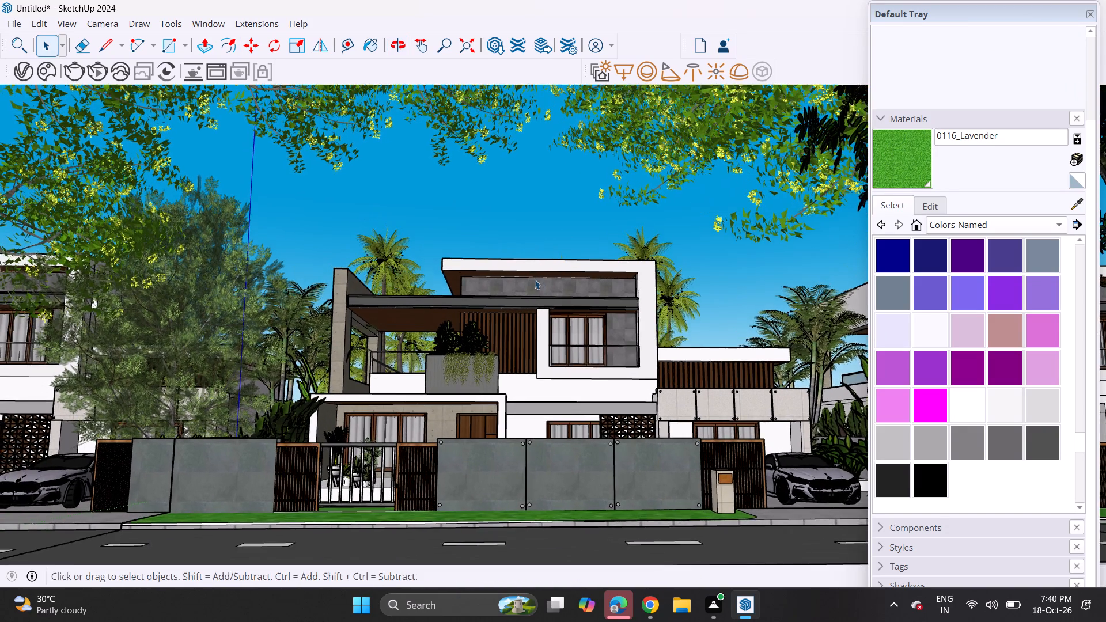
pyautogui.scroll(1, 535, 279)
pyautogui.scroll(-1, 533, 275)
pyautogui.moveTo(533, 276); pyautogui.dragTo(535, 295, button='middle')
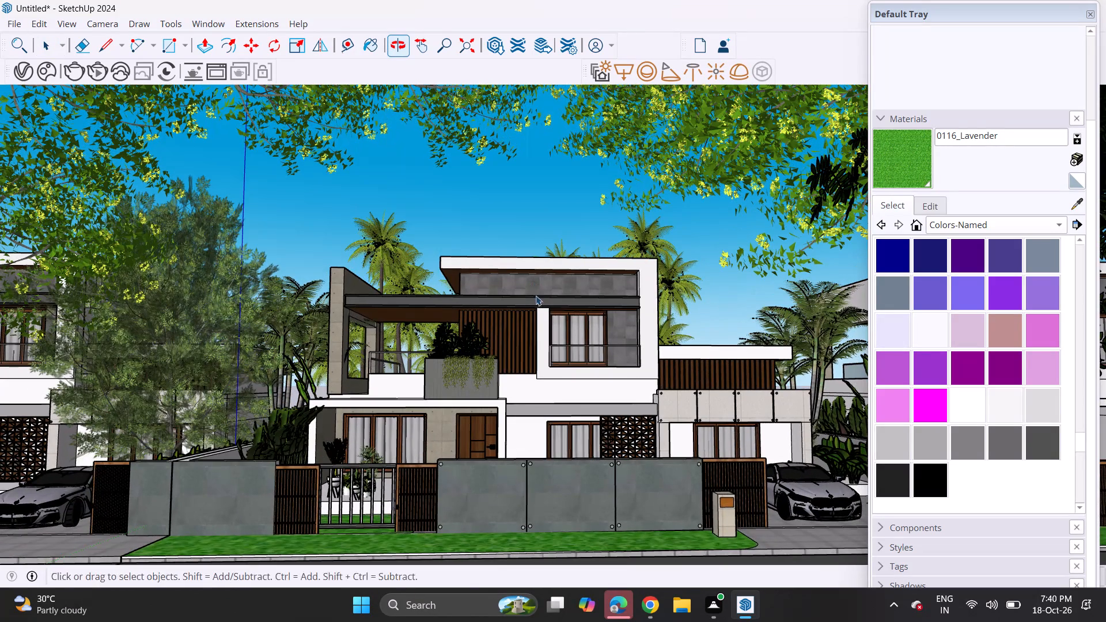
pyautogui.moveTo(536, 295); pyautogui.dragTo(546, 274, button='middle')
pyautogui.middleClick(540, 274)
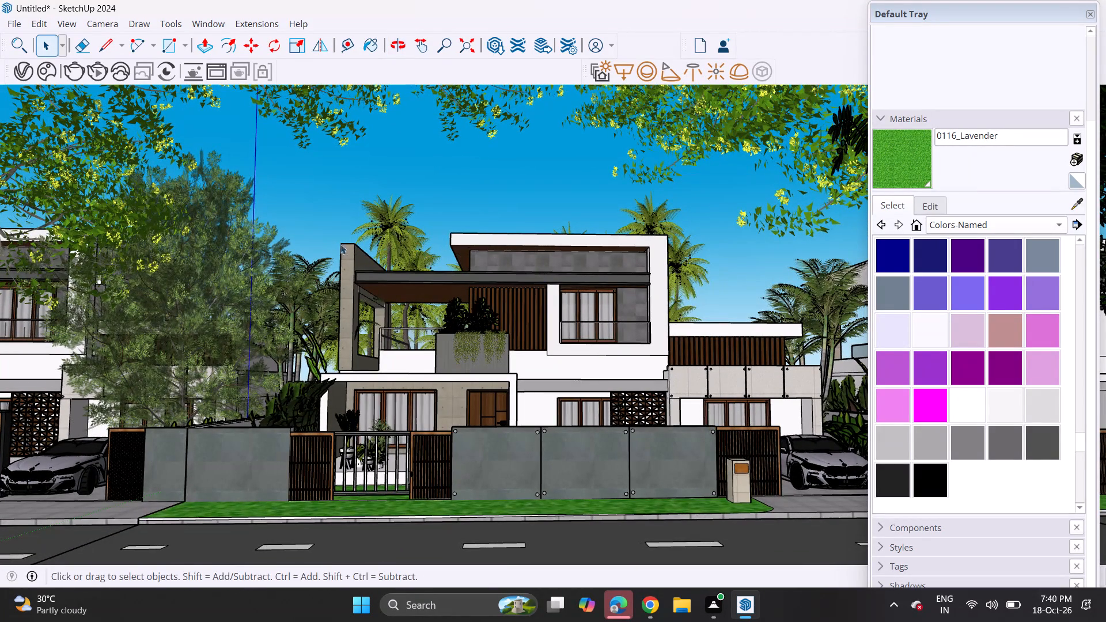
# Save the model as "elevation of modren villa" in the VAMSHI INTERIOR folder on drive C.
pyautogui.click(18, 23)
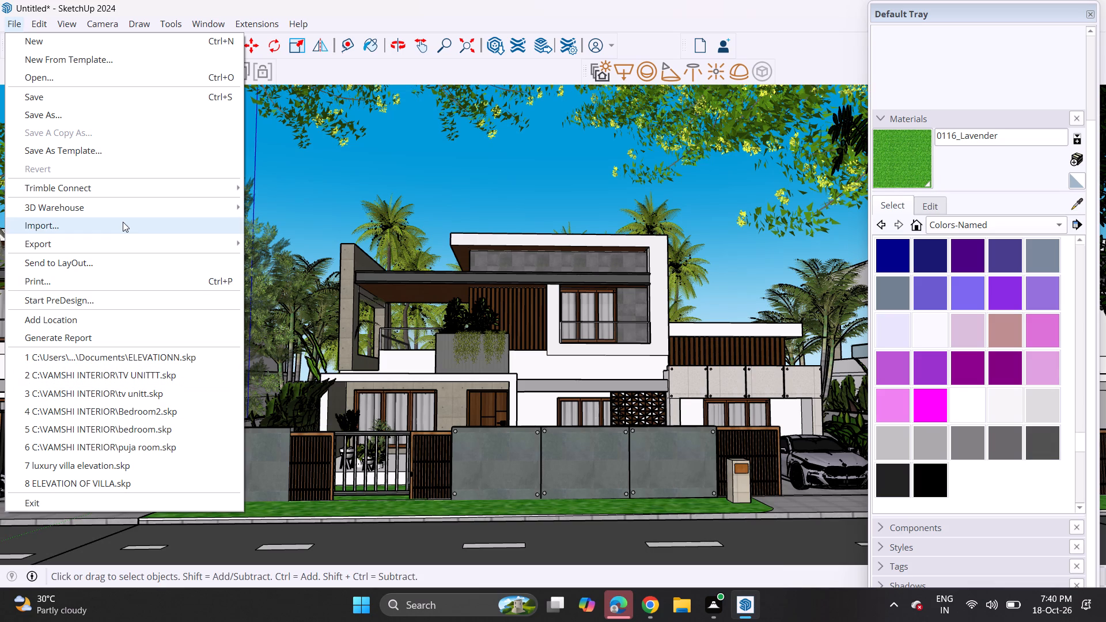
pyautogui.click(96, 116)
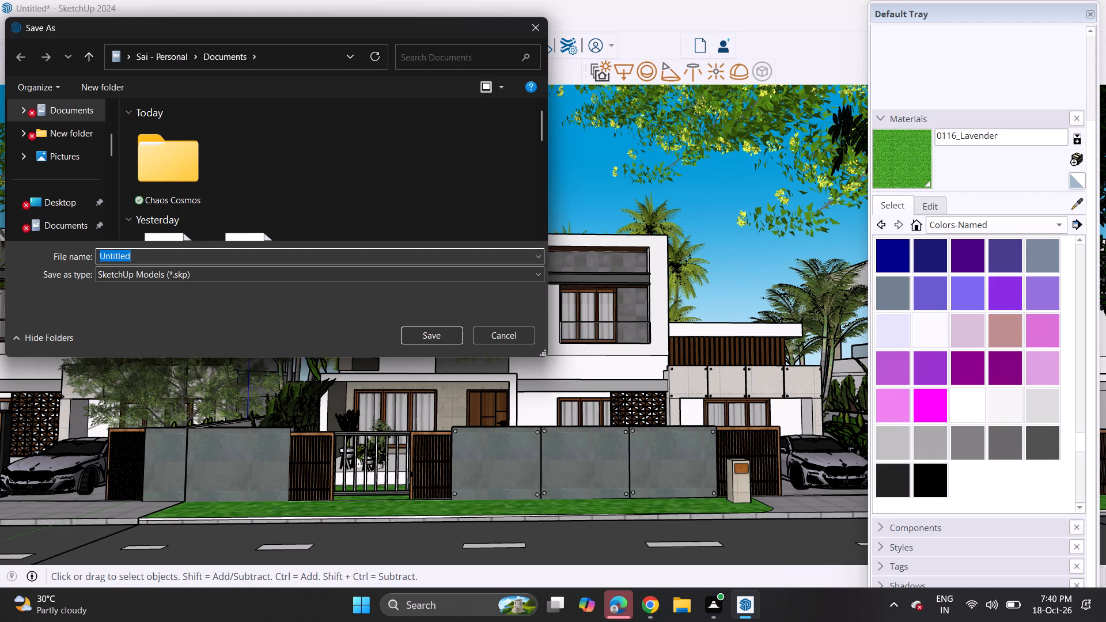
pyautogui.press('BackSpace')
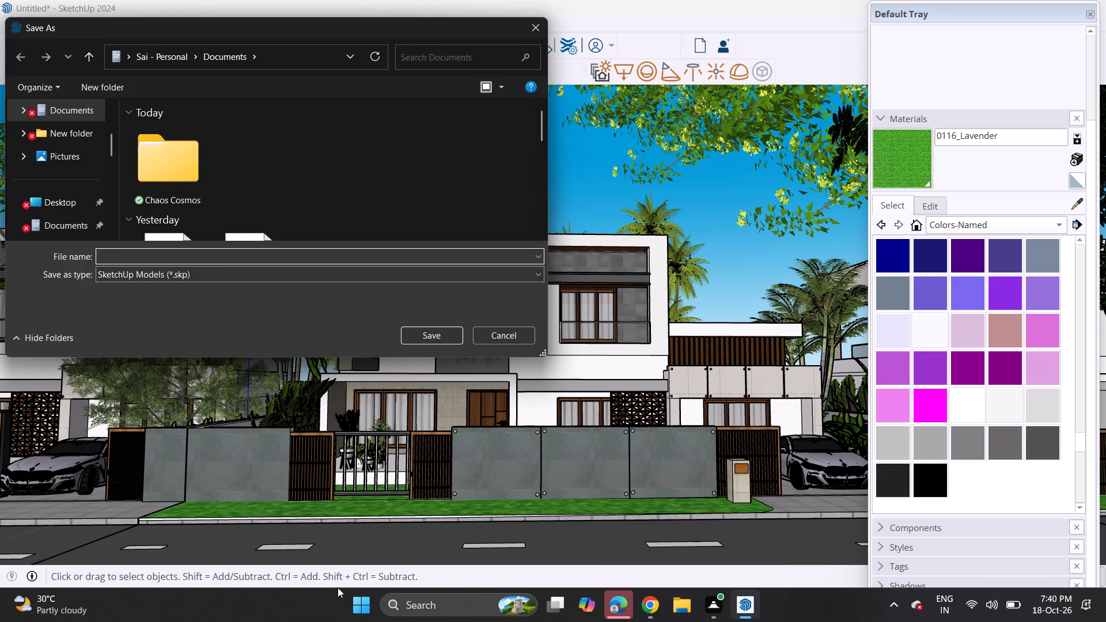
pyautogui.write('elevation p')
pyautogui.press('BackSpace')
pyautogui.write('of')
pyautogui.press('space')
pyautogui.write('modren')
pyautogui.press('space')
pyautogui.write('illa')
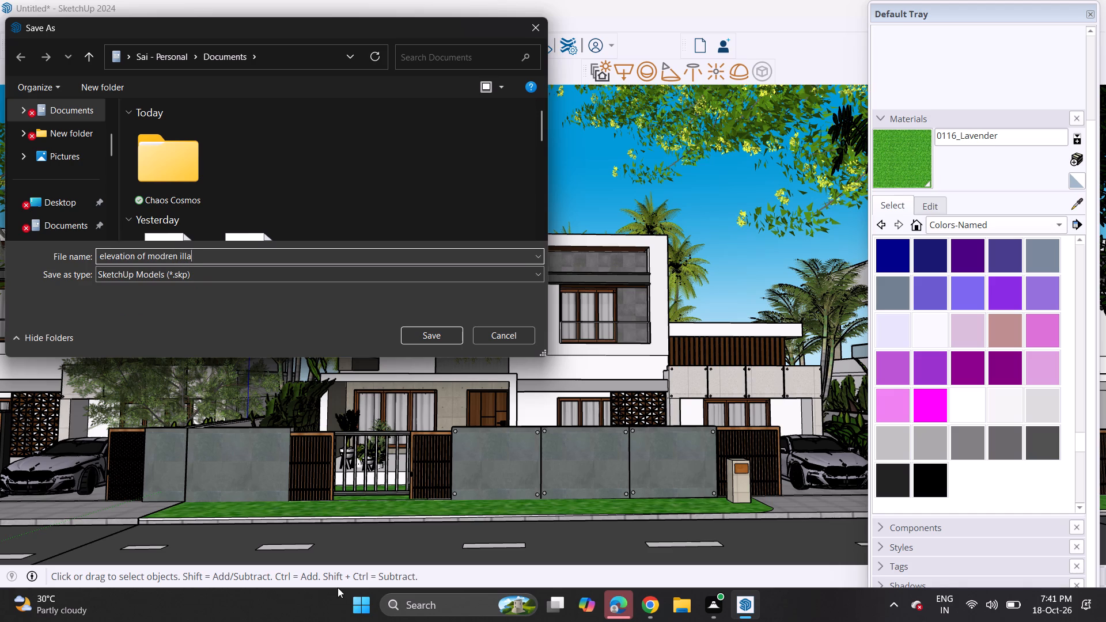
pyautogui.press('Left')
pyautogui.press('Left')
pyautogui.press('v')
pyautogui.press('BackSpace')
pyautogui.press('BackSpace')
pyautogui.press('BackSpace')
pyautogui.write('vil')
pyautogui.click(351, 51)
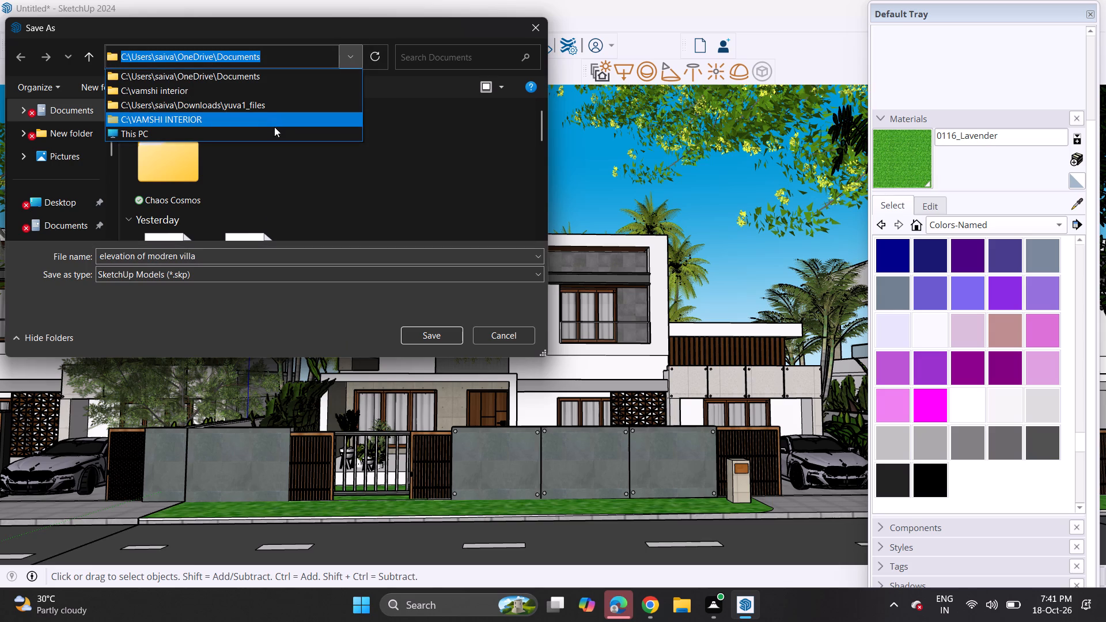
pyautogui.click(274, 115)
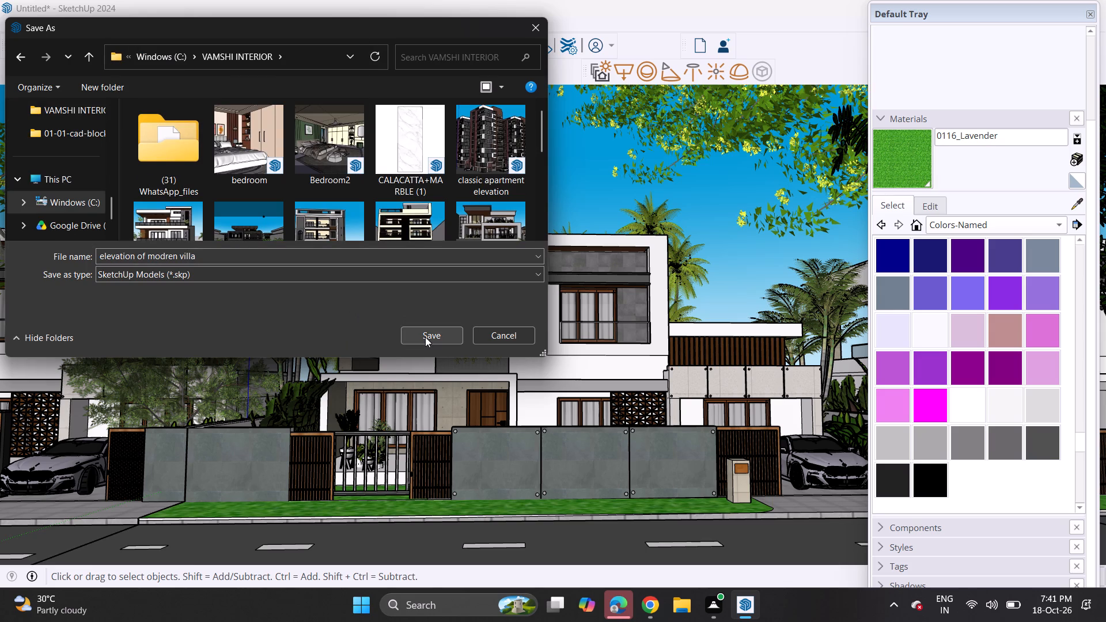
pyautogui.click(425, 337)
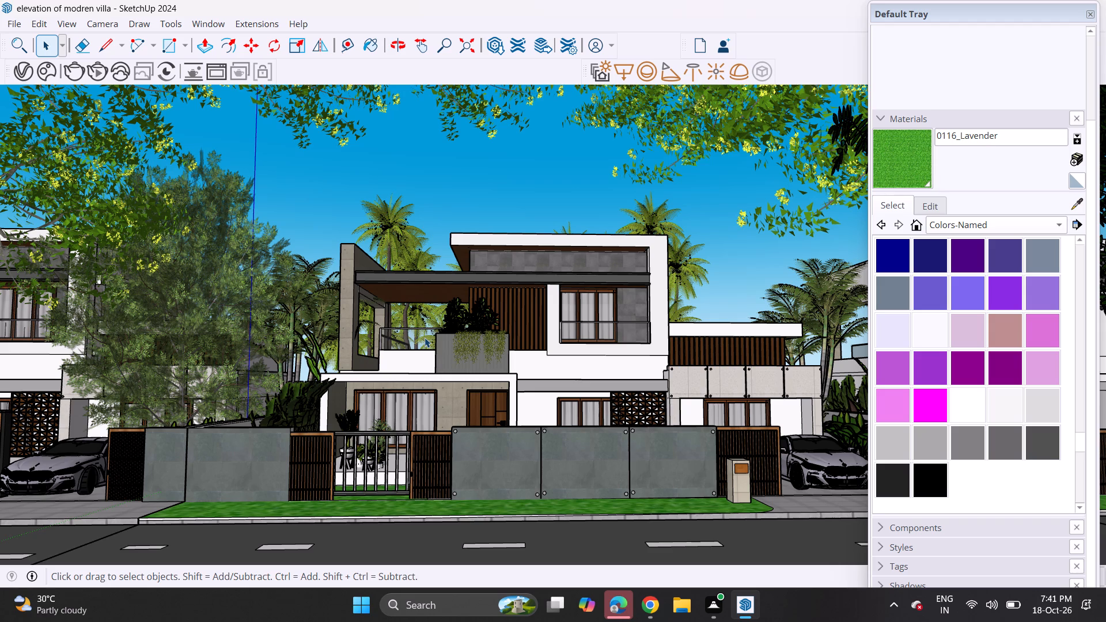
# Lower the two overhanging flowering tree copies above the villa so their foliage hangs further down into the sky area.
pyautogui.moveTo(342, 268); pyautogui.dragTo(342, 269, button='middle')
pyautogui.moveTo(342, 269); pyautogui.dragTo(328, 294, button='middle')
pyautogui.moveTo(346, 247); pyautogui.dragTo(362, 244, button='middle')
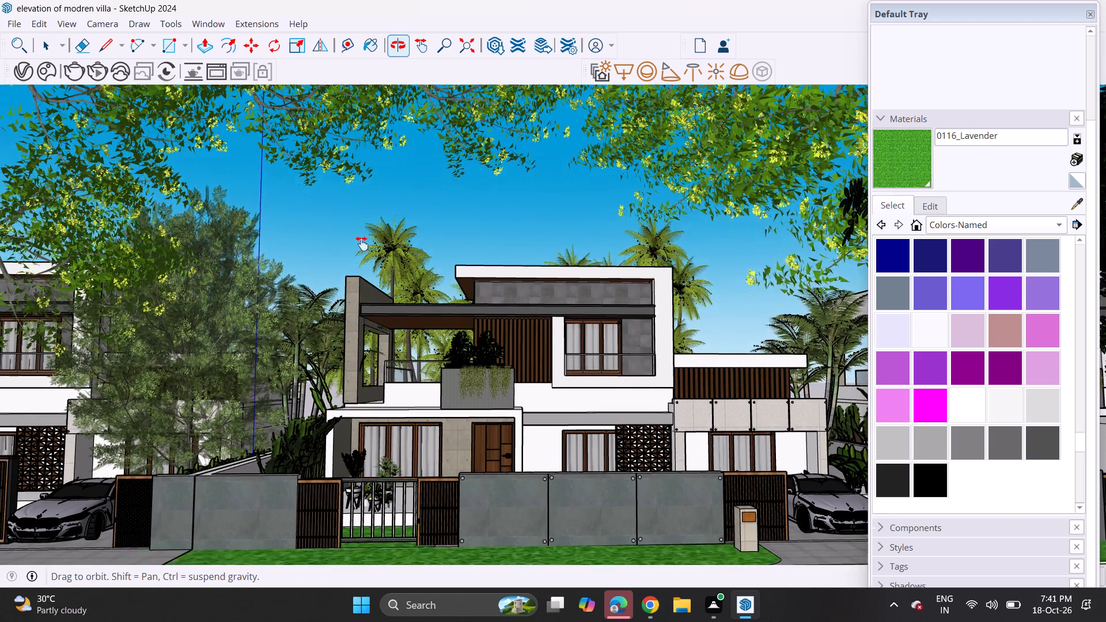
pyautogui.moveTo(362, 244); pyautogui.dragTo(357, 244, button='middle')
pyautogui.press('space')
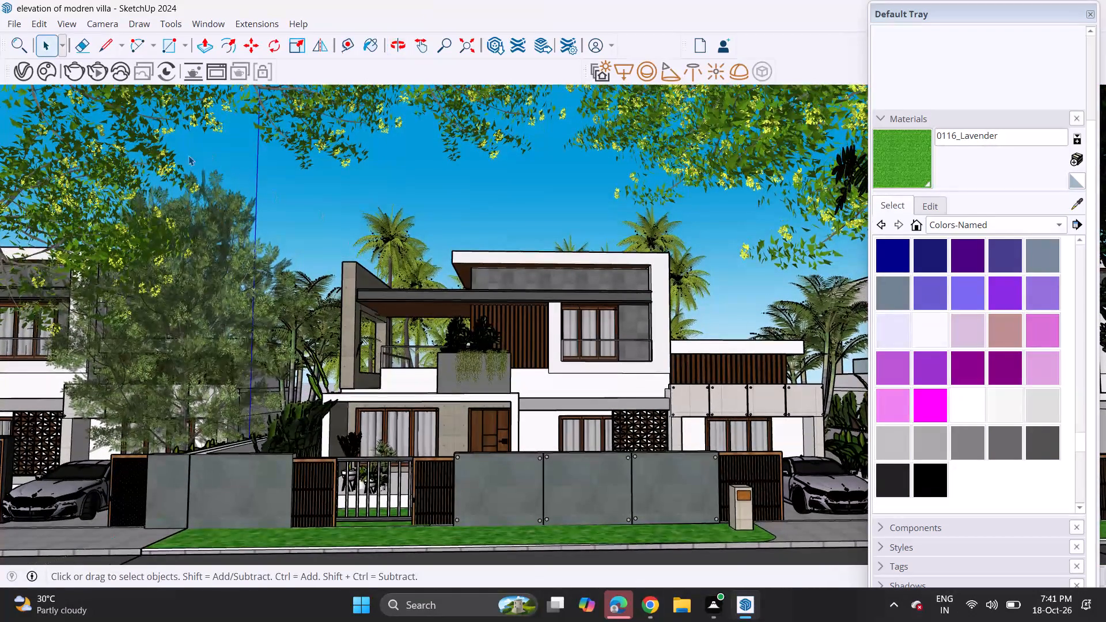
pyautogui.click(357, 107)
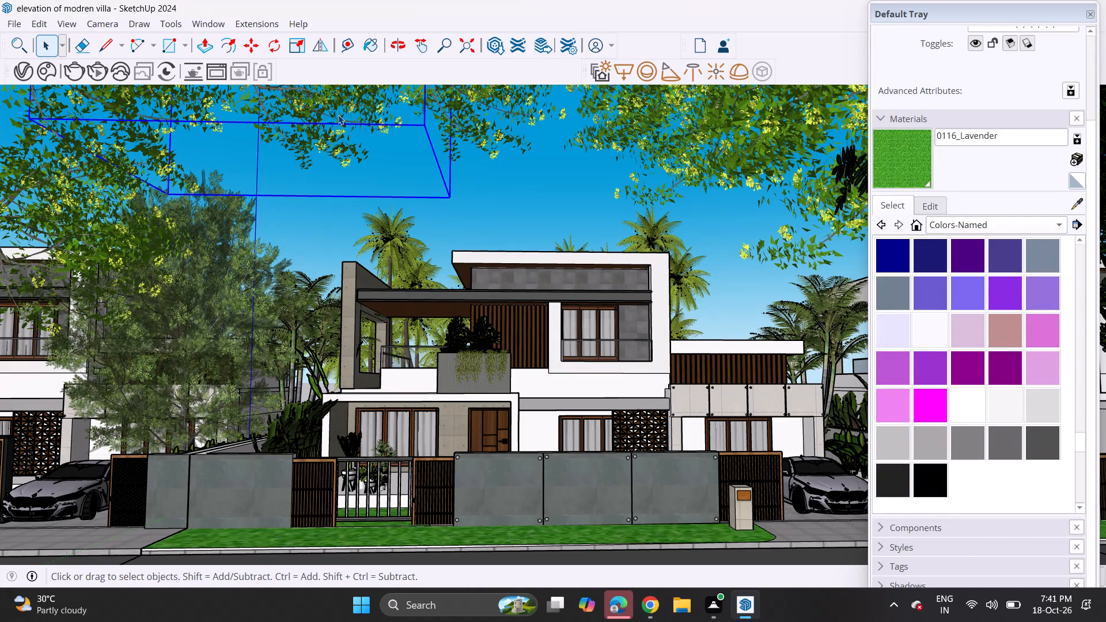
pyautogui.press('m')
pyautogui.click(334, 94)
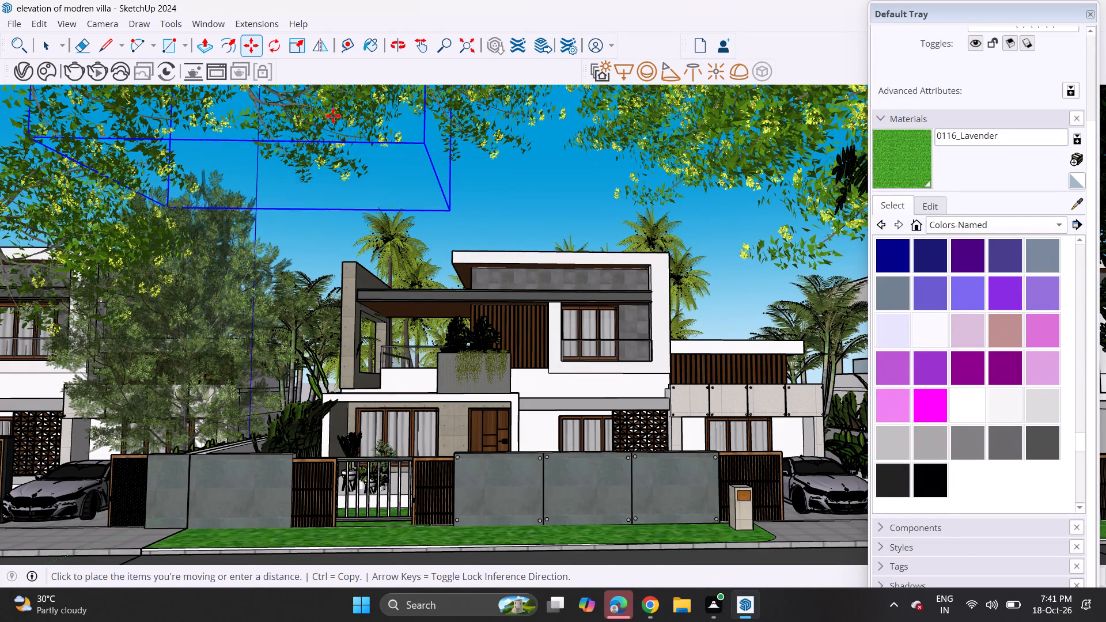
pyautogui.click(331, 122)
pyautogui.press('space')
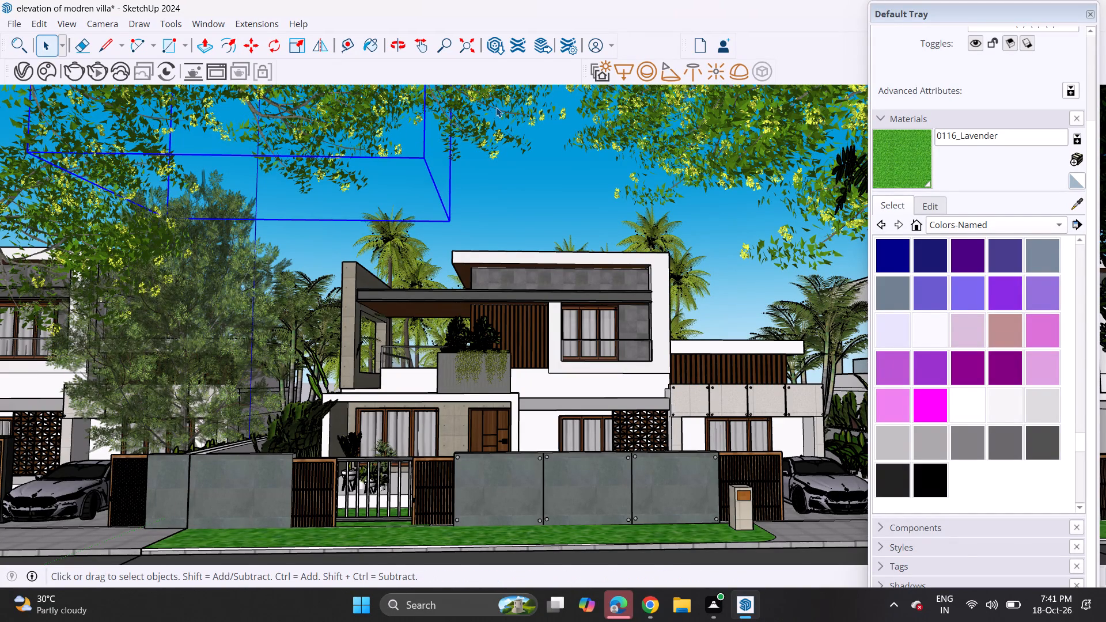
pyautogui.click(496, 107)
pyautogui.press('m')
pyautogui.click(486, 89)
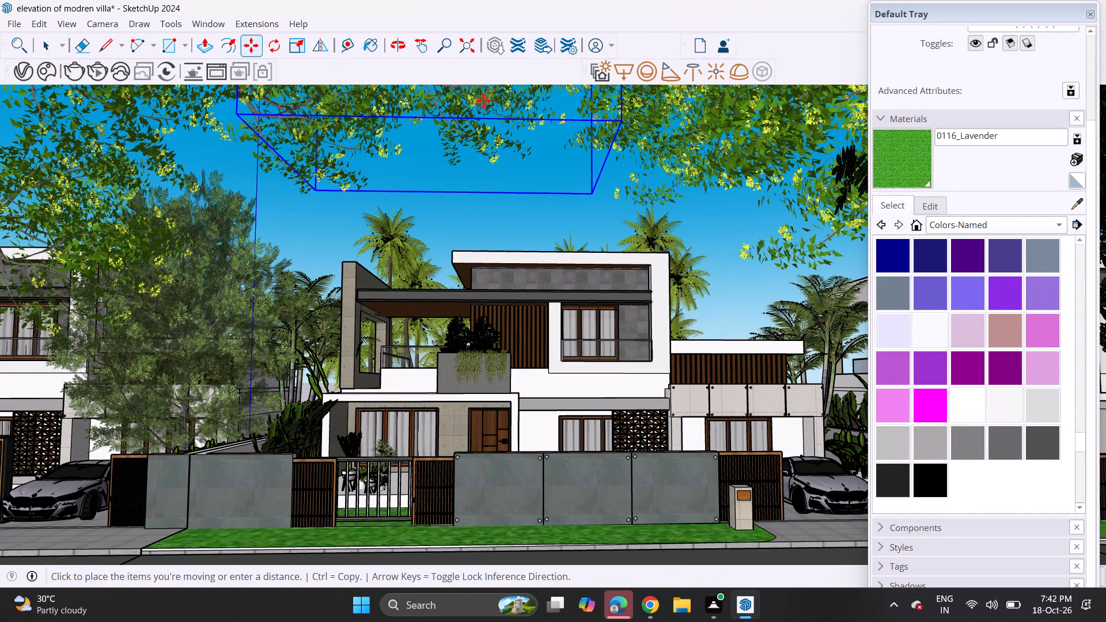
pyautogui.click(480, 125)
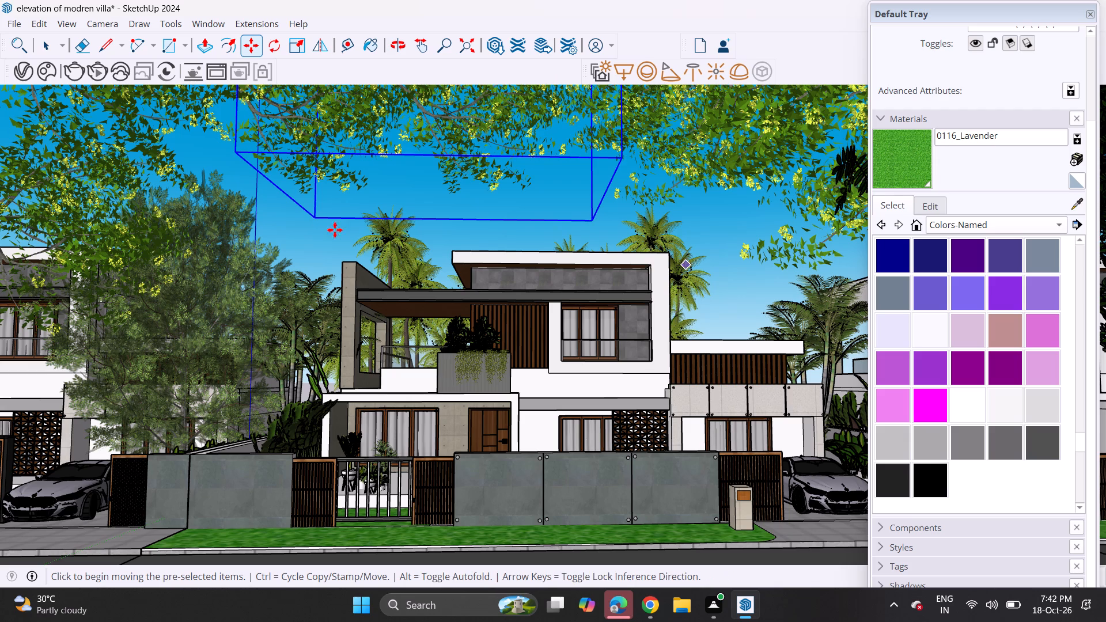
pyautogui.press('space')
# Move the flowering tree copy above the dark tree downward and toward the villa, filling the gap in the foliage band.
pyautogui.click(175, 107)
pyautogui.press('m')
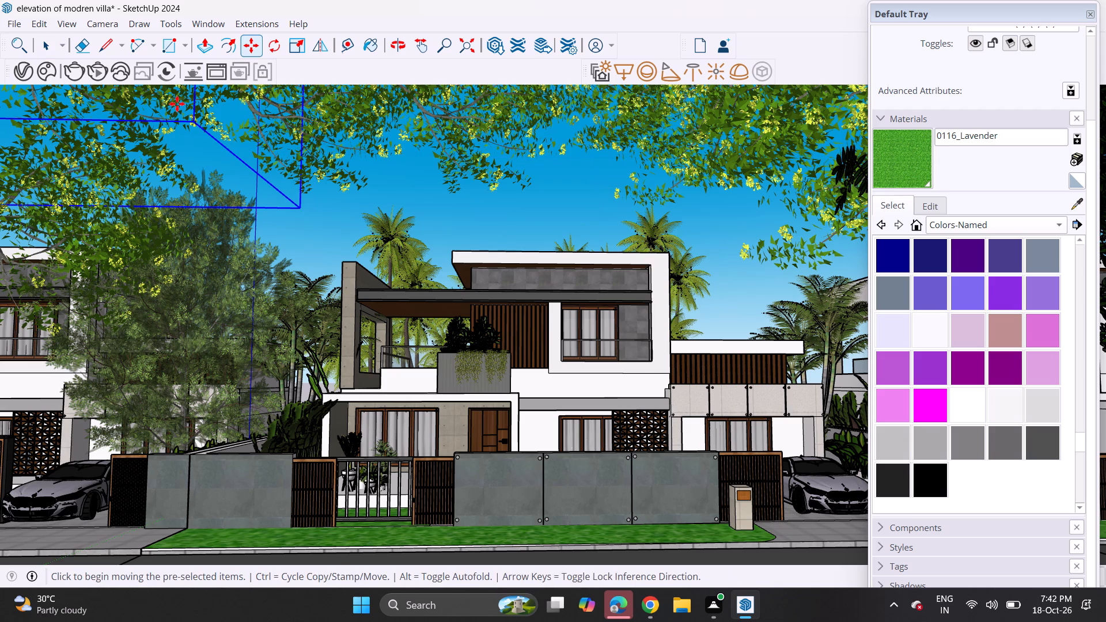
pyautogui.click(177, 104)
pyautogui.click(219, 157)
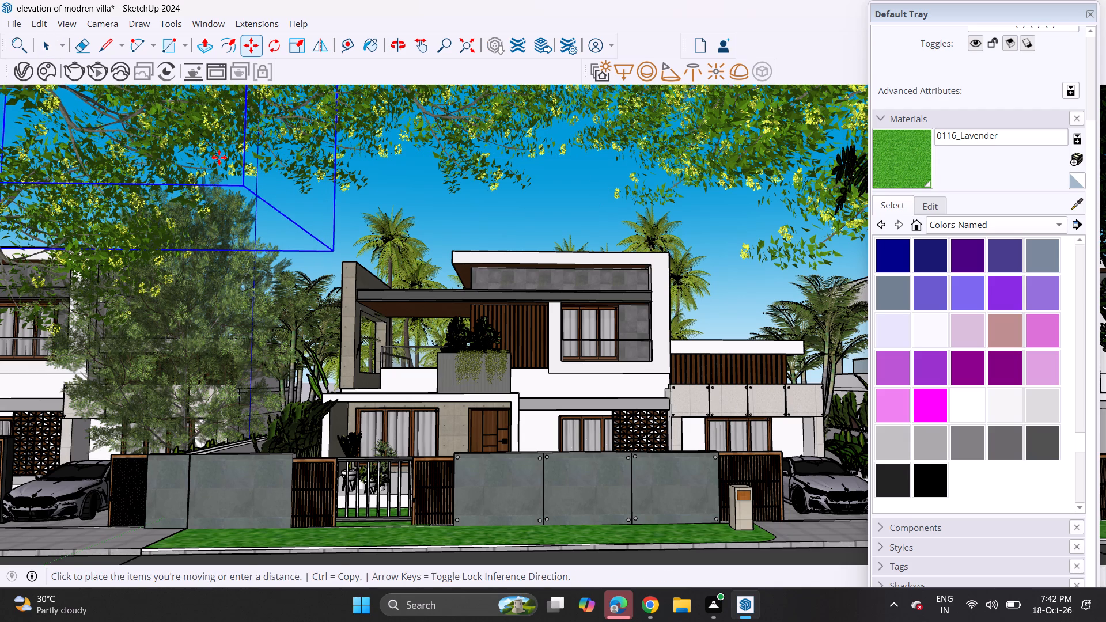
pyautogui.press('space')
pyautogui.click(453, 223)
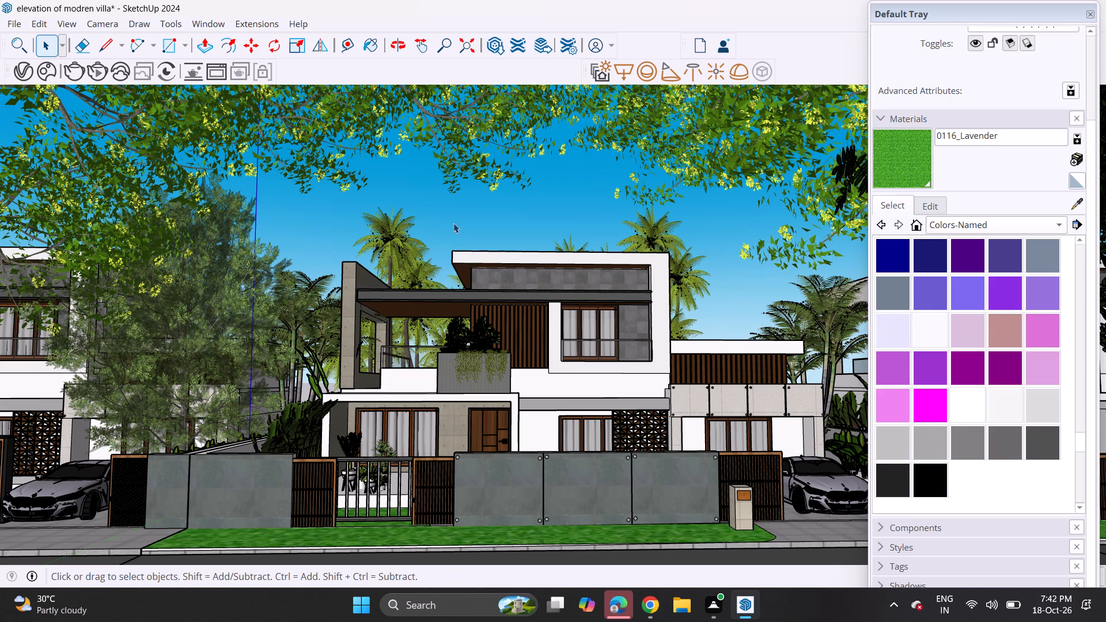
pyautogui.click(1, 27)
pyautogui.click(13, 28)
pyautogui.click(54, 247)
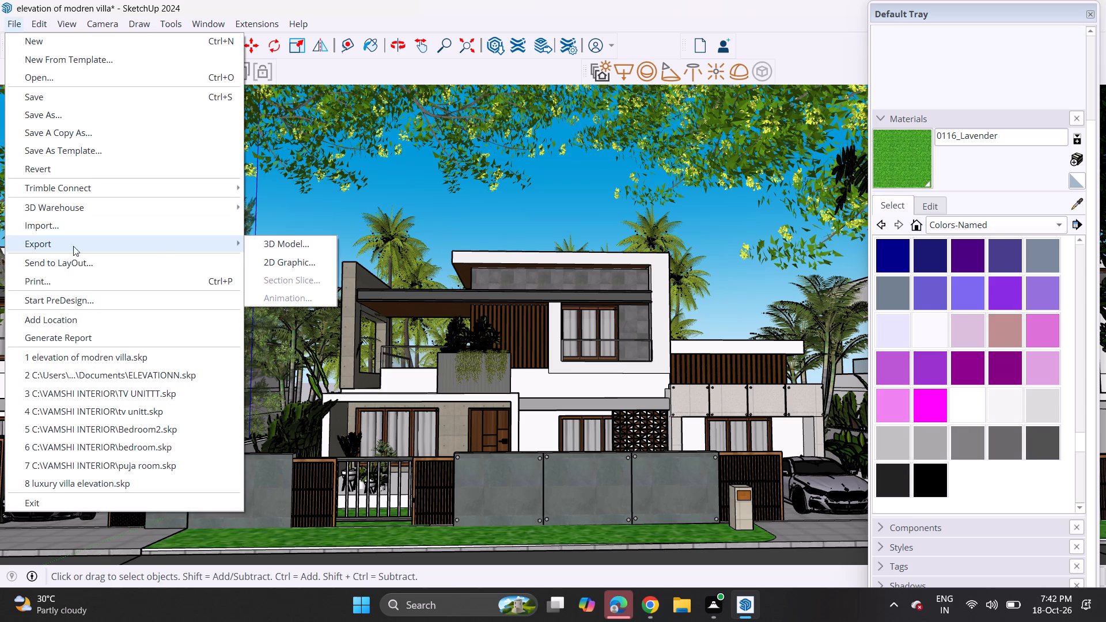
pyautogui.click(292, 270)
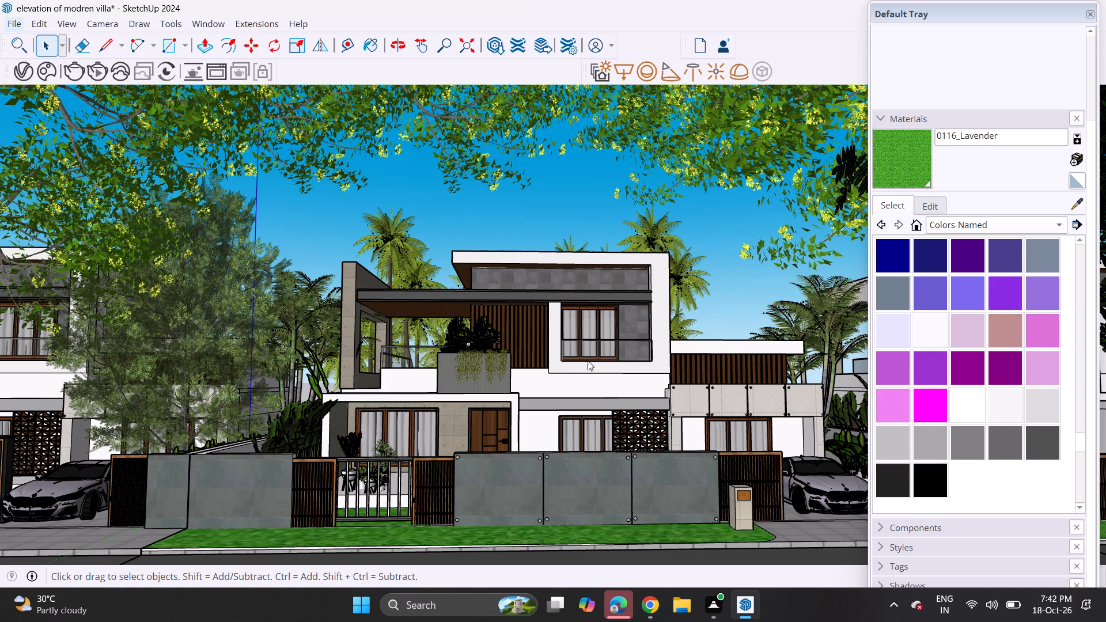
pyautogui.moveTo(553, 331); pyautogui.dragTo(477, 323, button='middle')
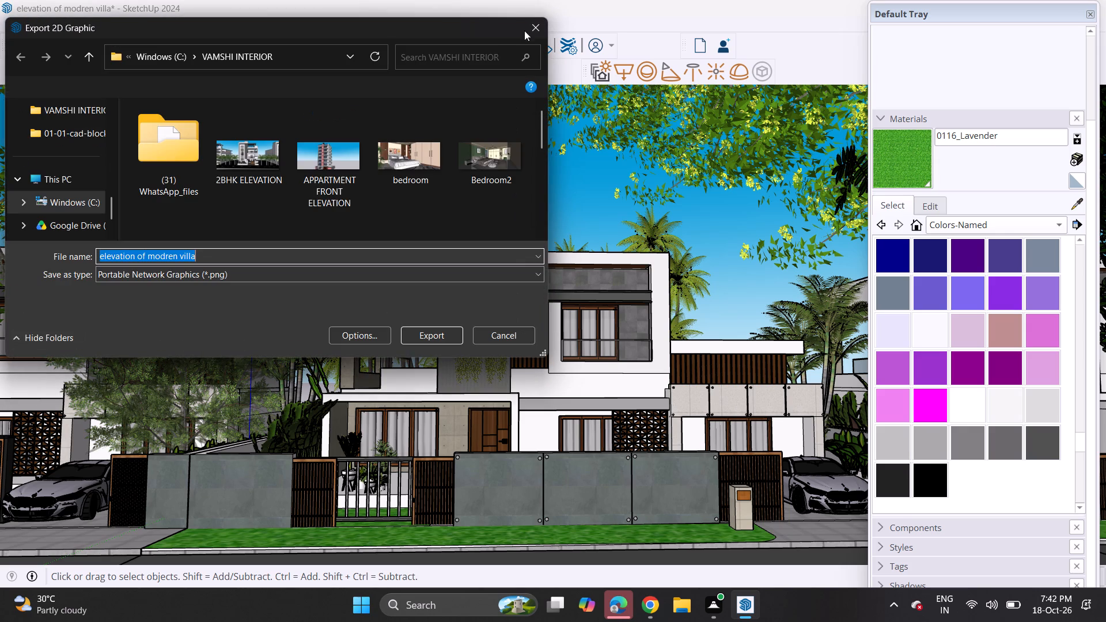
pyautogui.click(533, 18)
# Export the street-front view, angled slightly toward the parked car, as PNG "elevation of modren villa" in the VAMSHI INTERIOR folder.
pyautogui.moveTo(609, 261); pyautogui.dragTo(585, 257, button='middle')
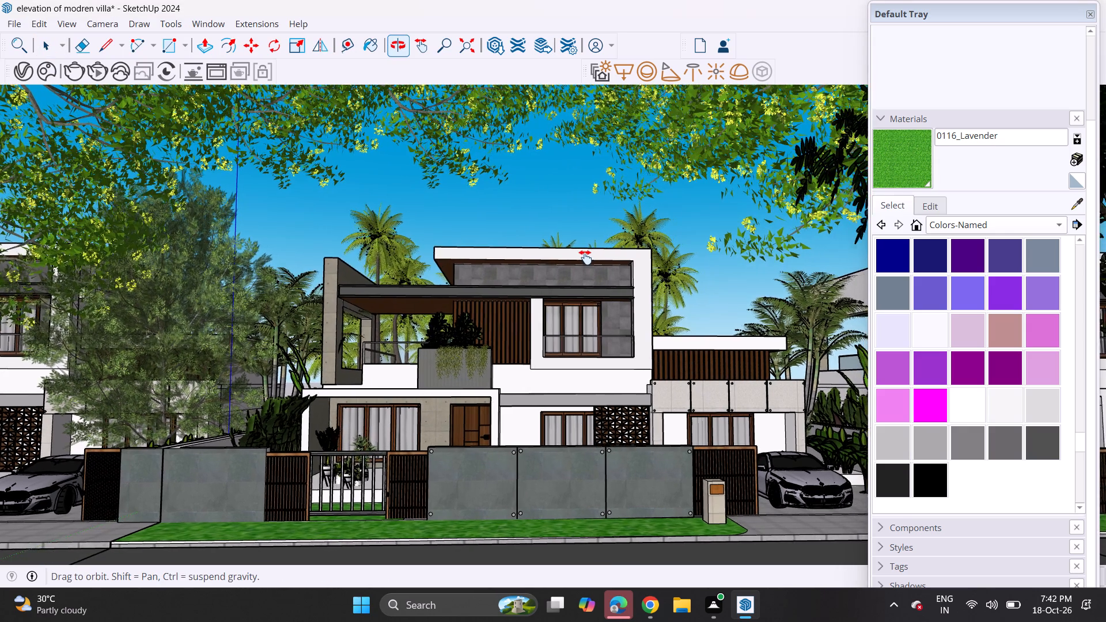
pyautogui.moveTo(585, 257); pyautogui.dragTo(566, 257, button='middle')
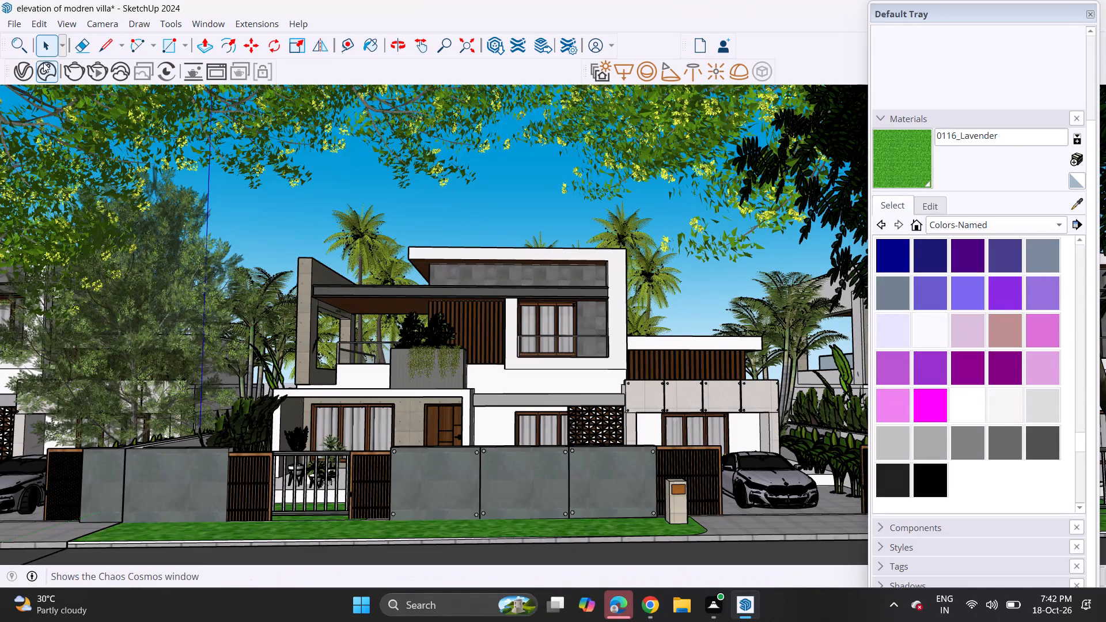
pyautogui.click(19, 24)
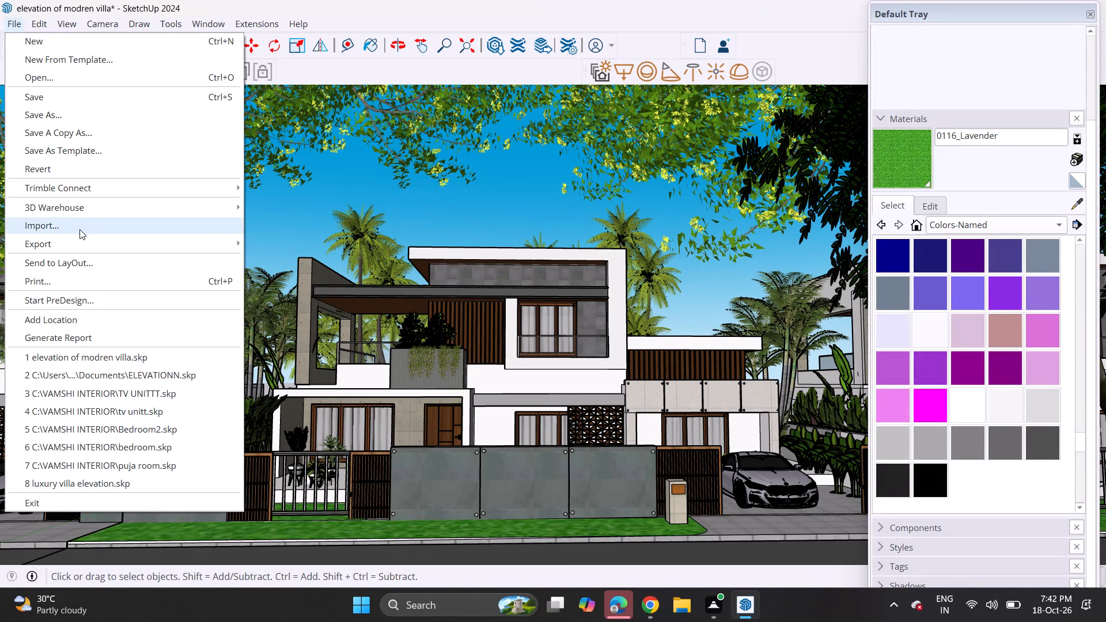
pyautogui.click(80, 240)
pyautogui.click(302, 263)
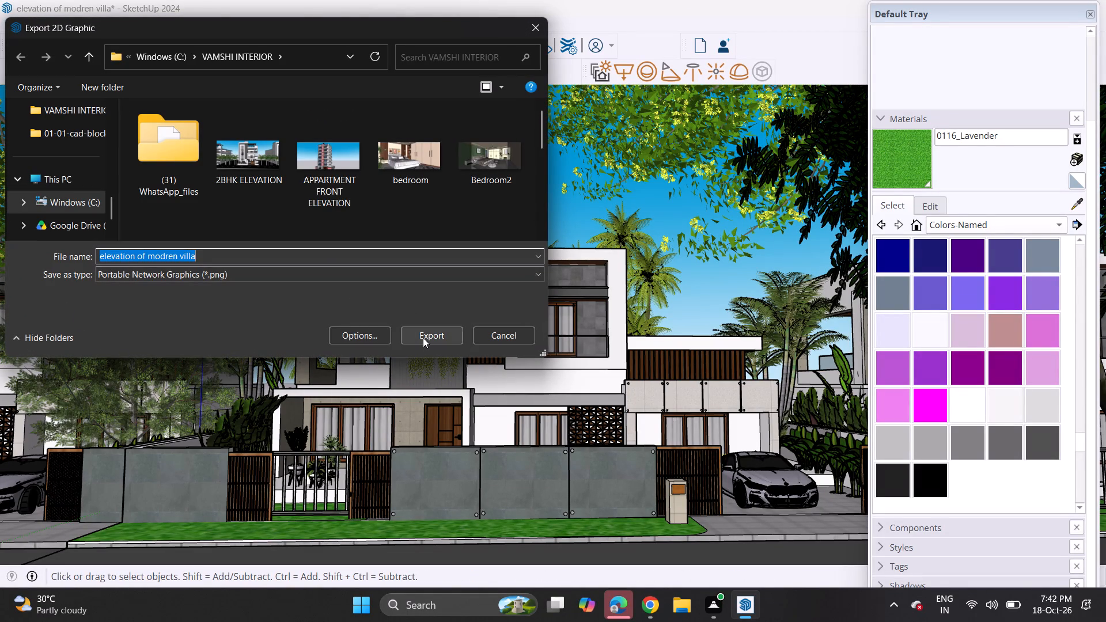
pyautogui.click(423, 337)
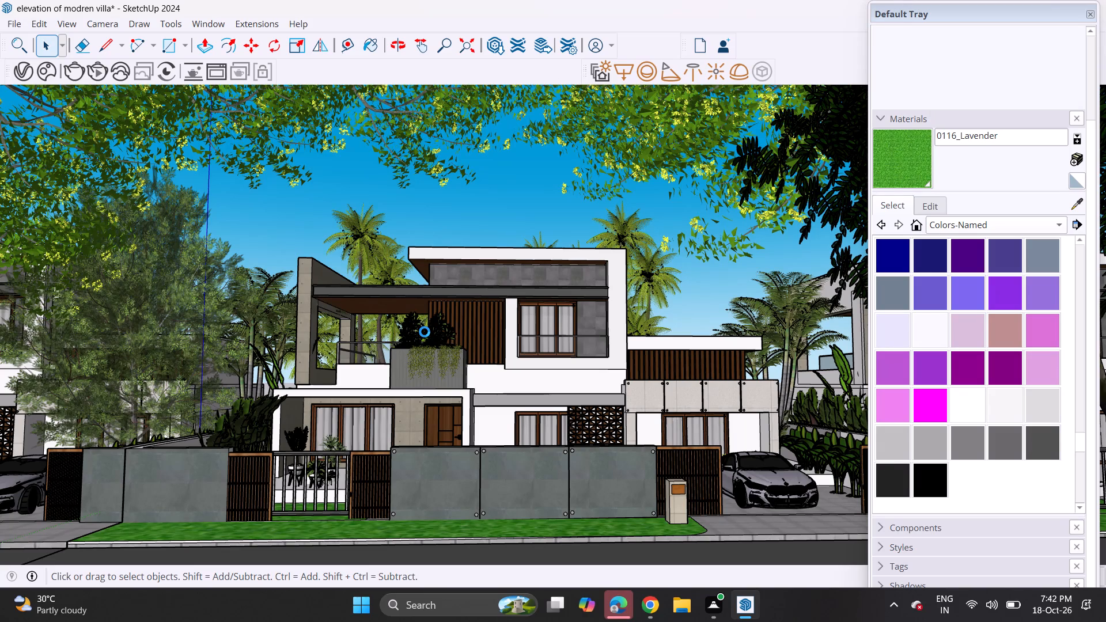